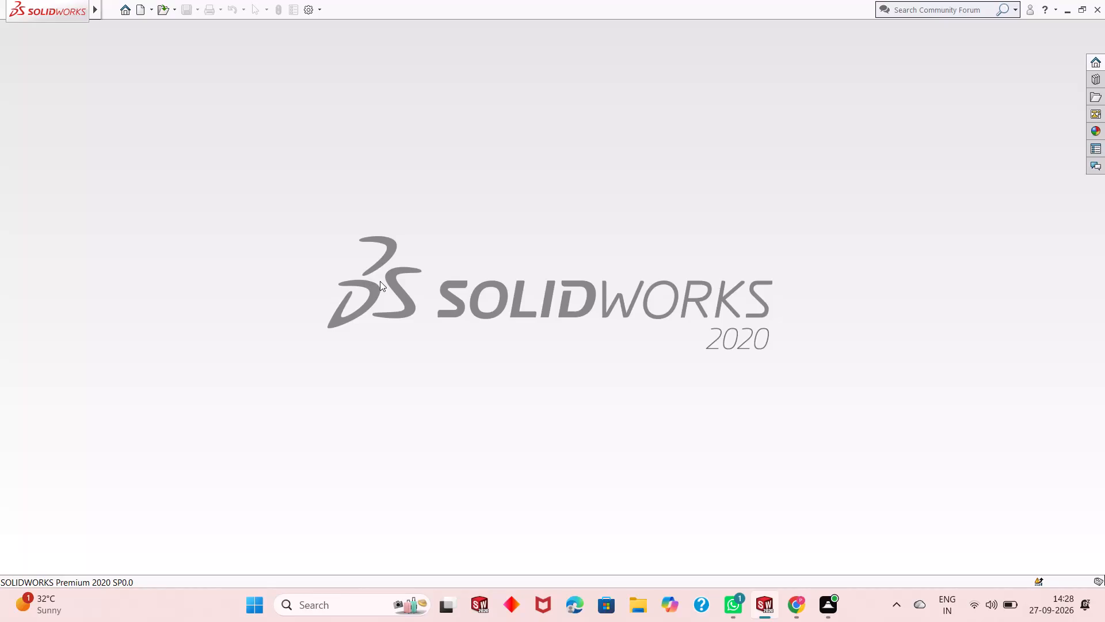
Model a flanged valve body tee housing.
Create a new part document.
left_click(139, 11)
double_click(262, 290)
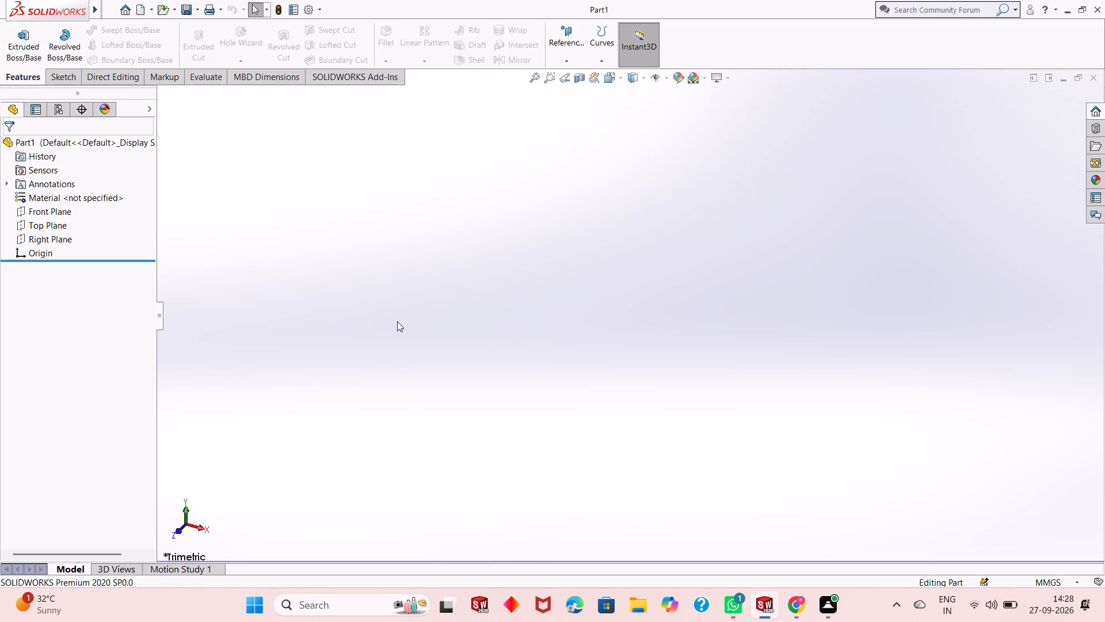
Sketch a circle of about 34 mm radius centred on the origin on the Top Plane.
left_click(60, 225)
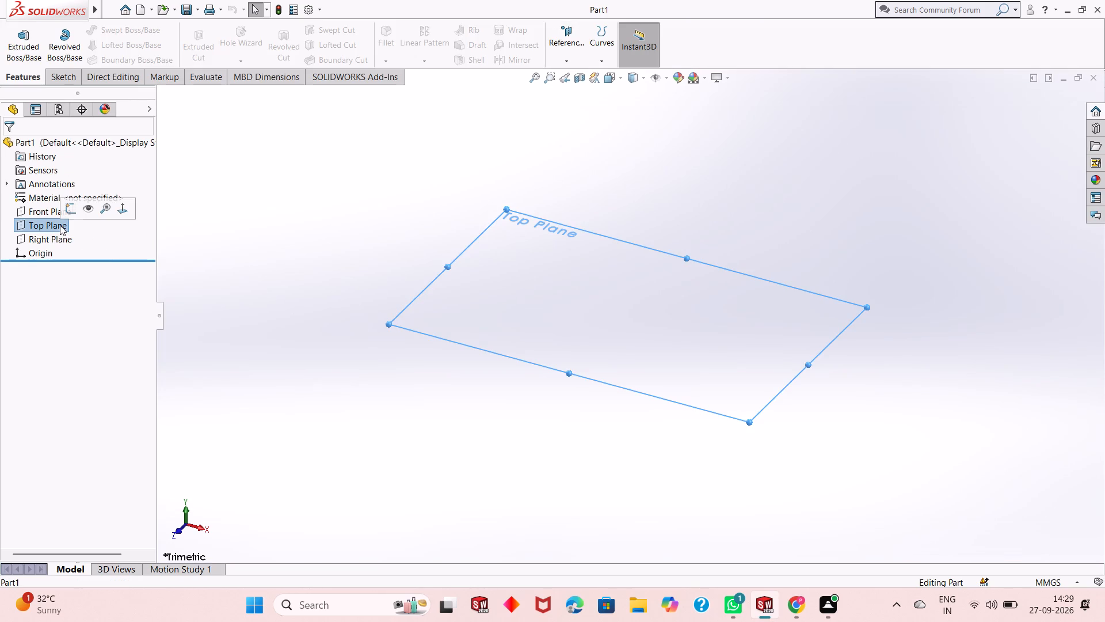
left_click(65, 209)
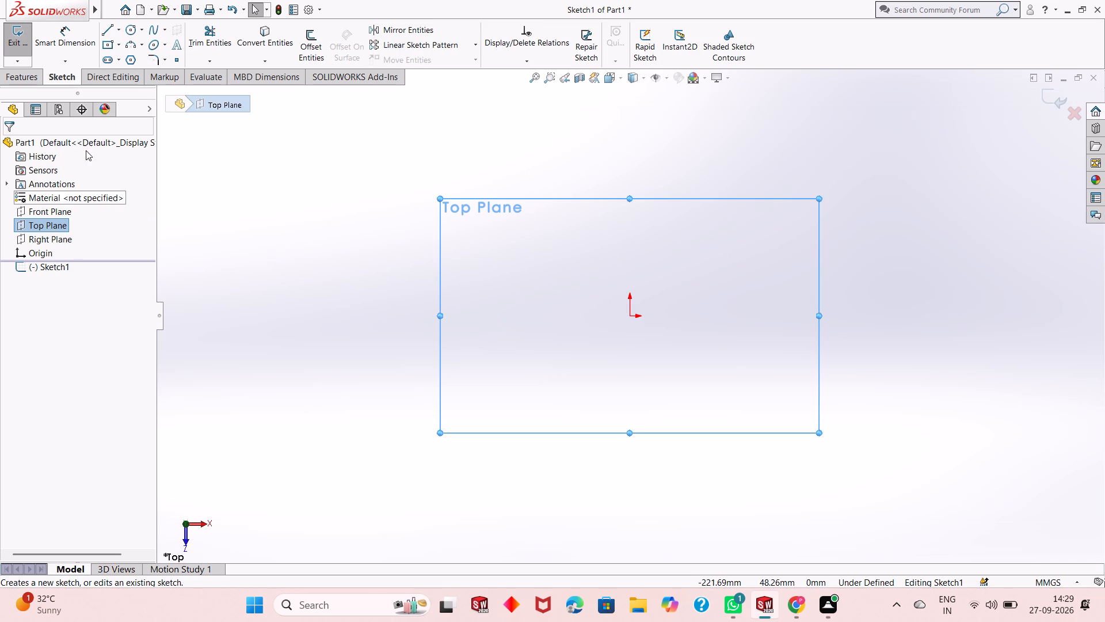
left_click(131, 33)
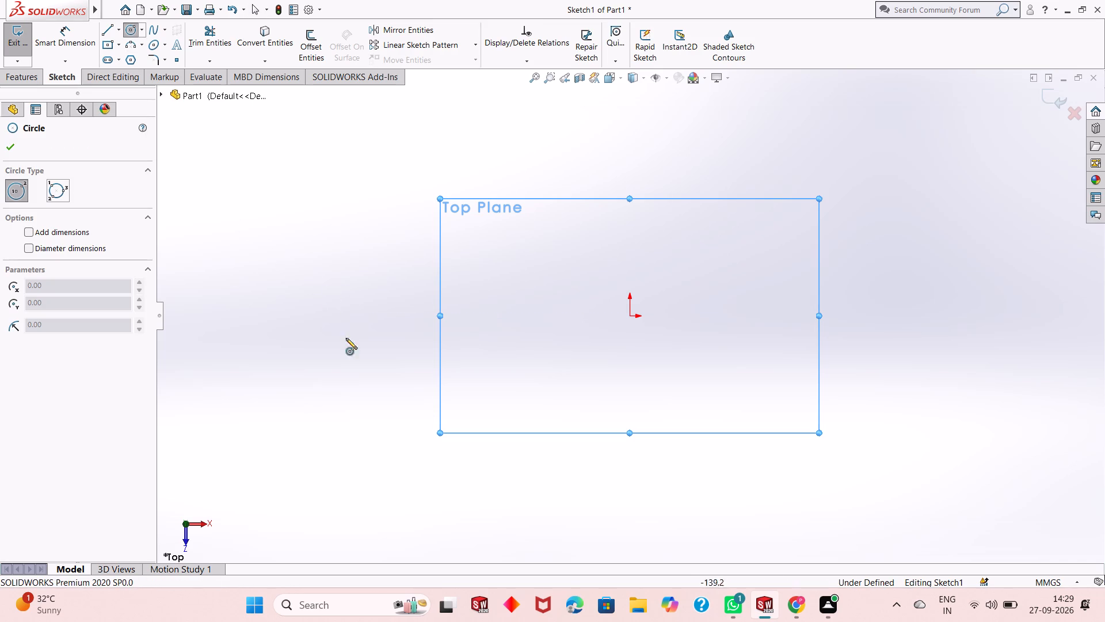
left_click(630, 315)
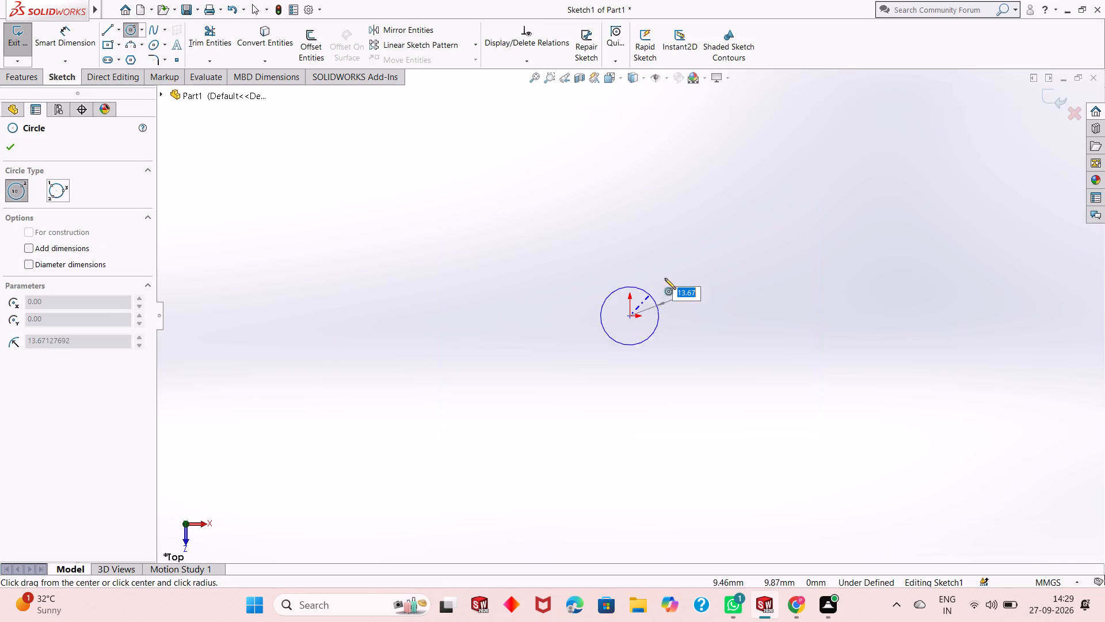
left_click(680, 263)
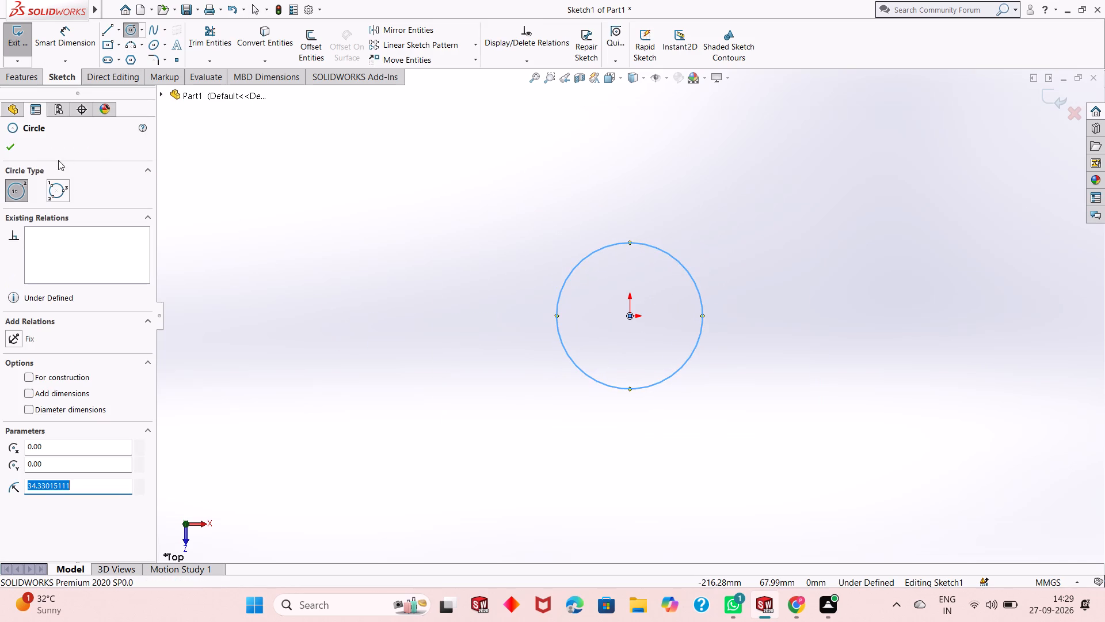
left_click(6, 151)
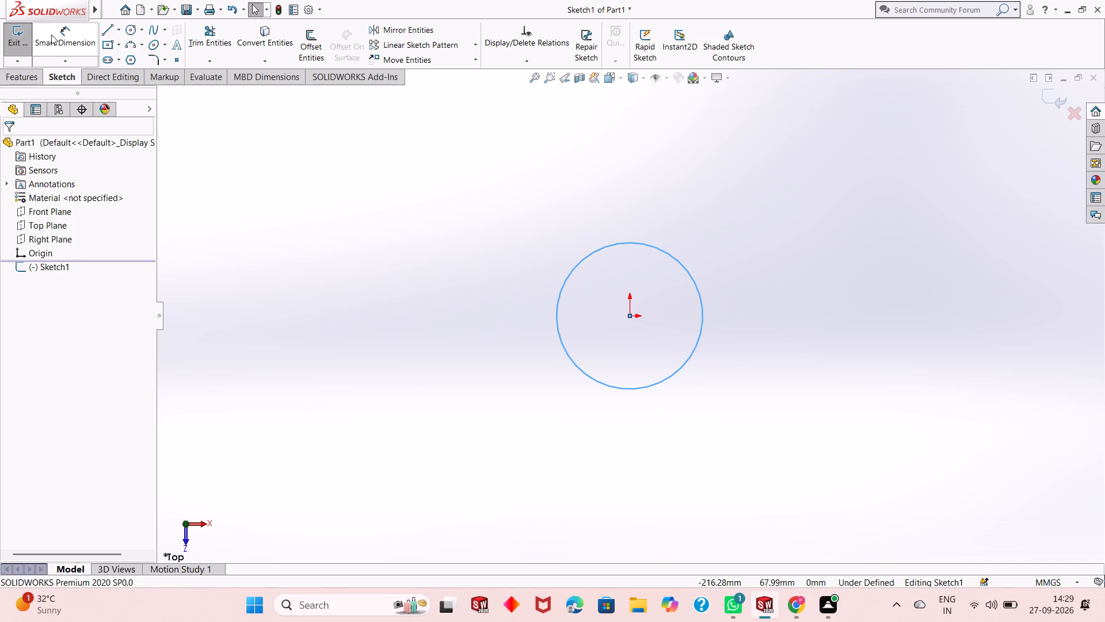
Dimension the circle's diameter as 94 mm.
left_click(63, 42)
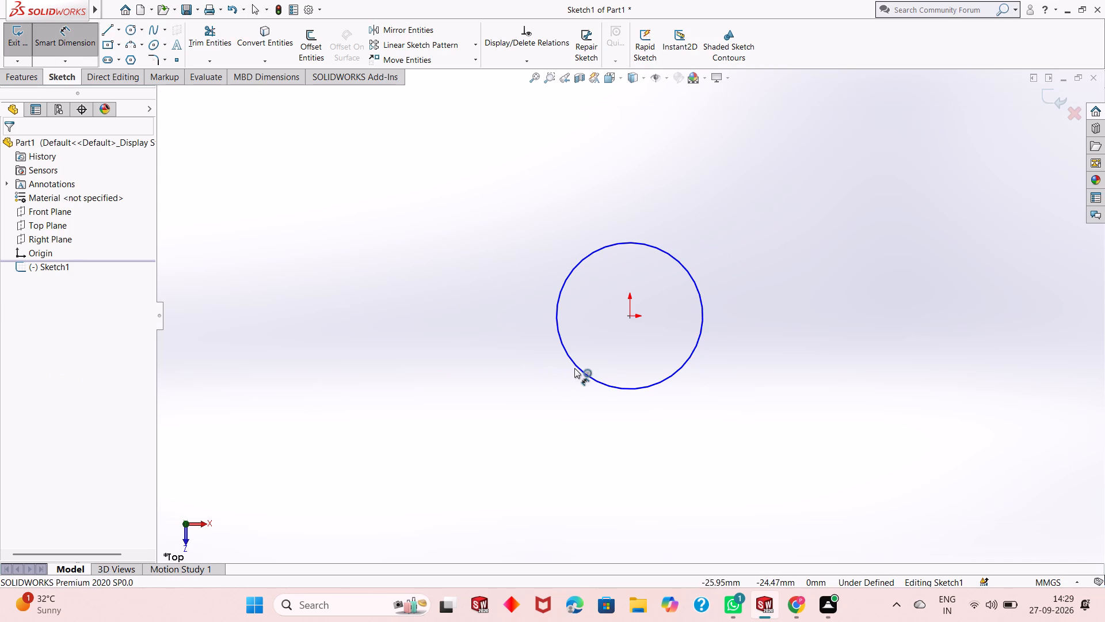
left_click(576, 368)
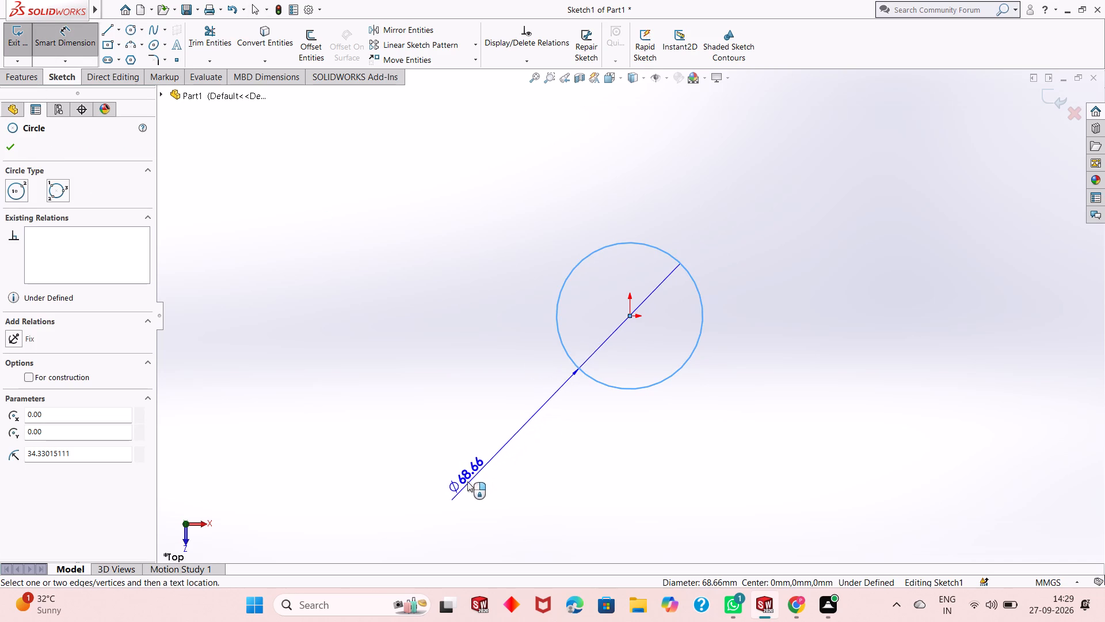
left_click(455, 486)
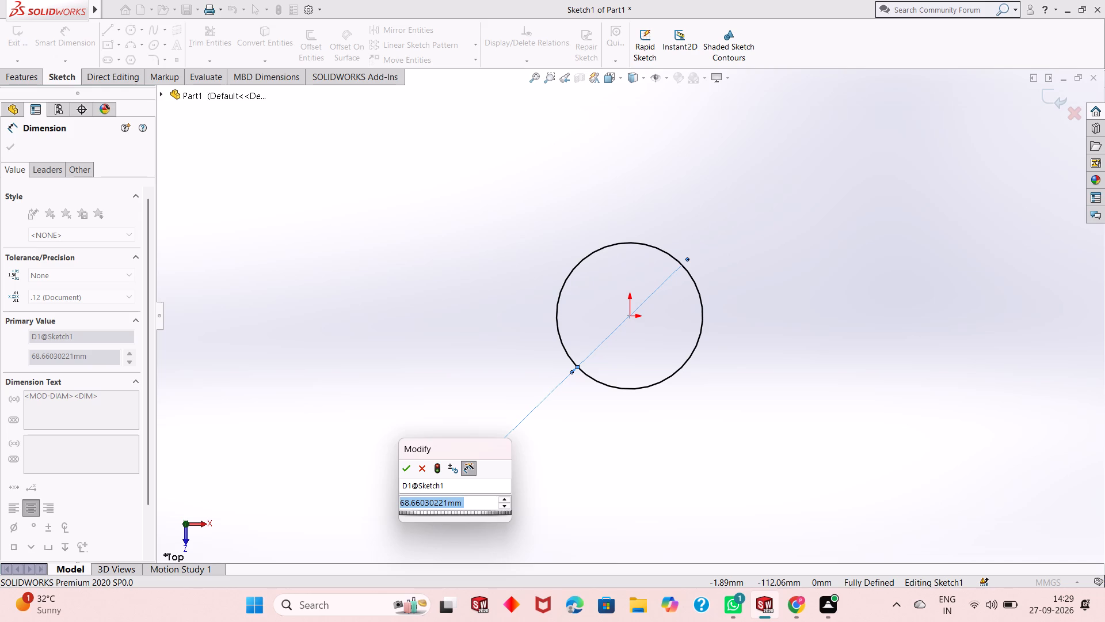
type("94")
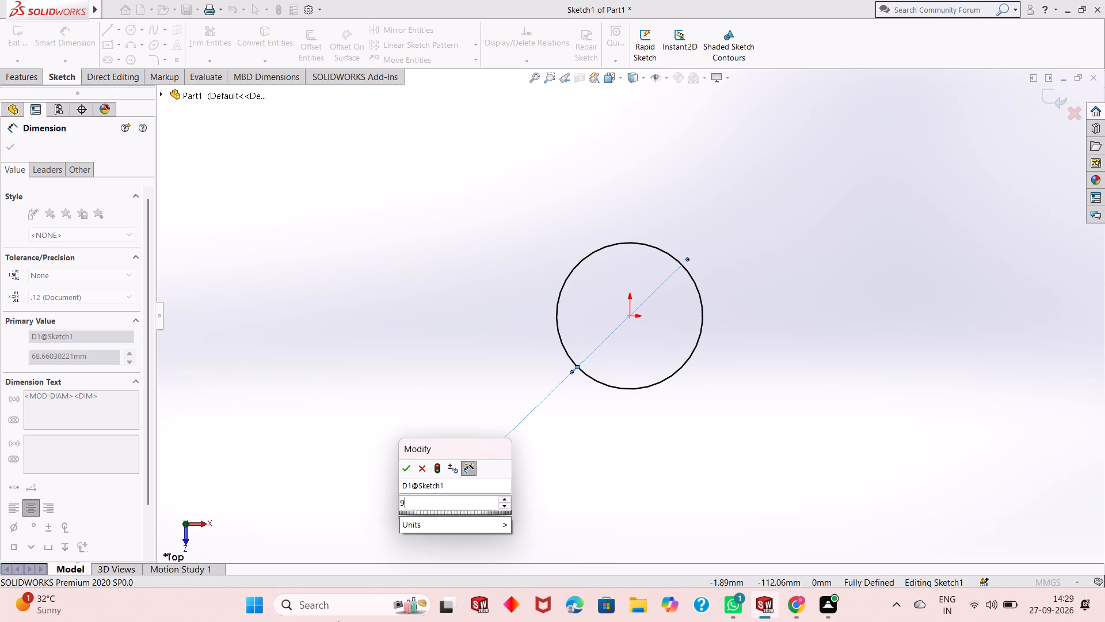
key("Return")
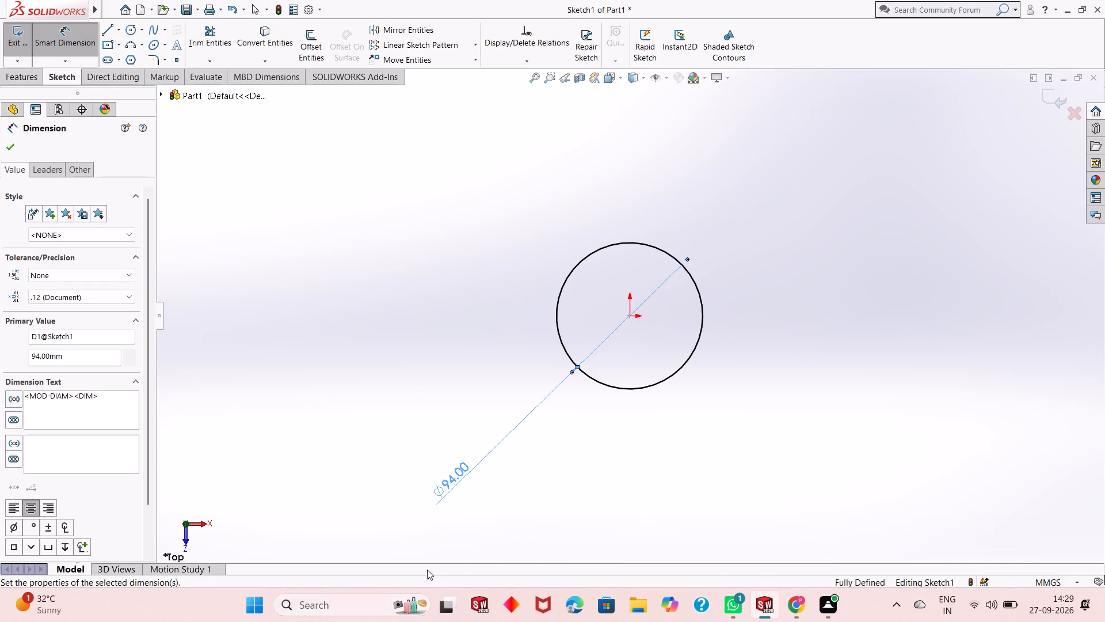
right_click(414, 269)
left_click(454, 306)
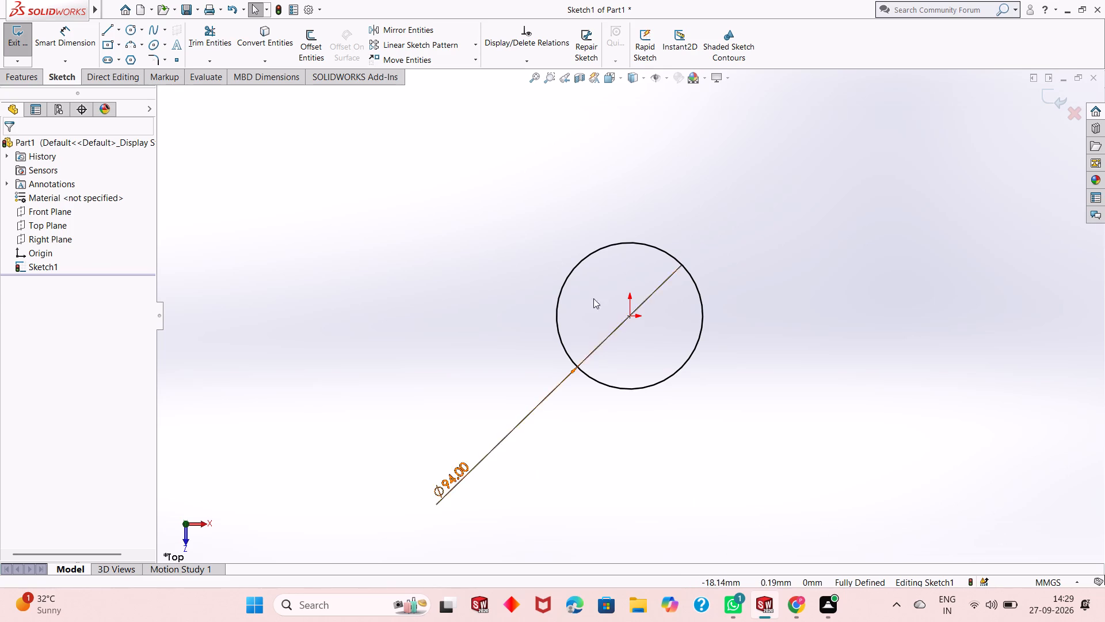
Set up a blind Boss-Extrude of the circle from the sketch plane with a depth of 10+98 mm.
scroll(626, 283, "down", 2)
scroll(641, 350, "down", 2)
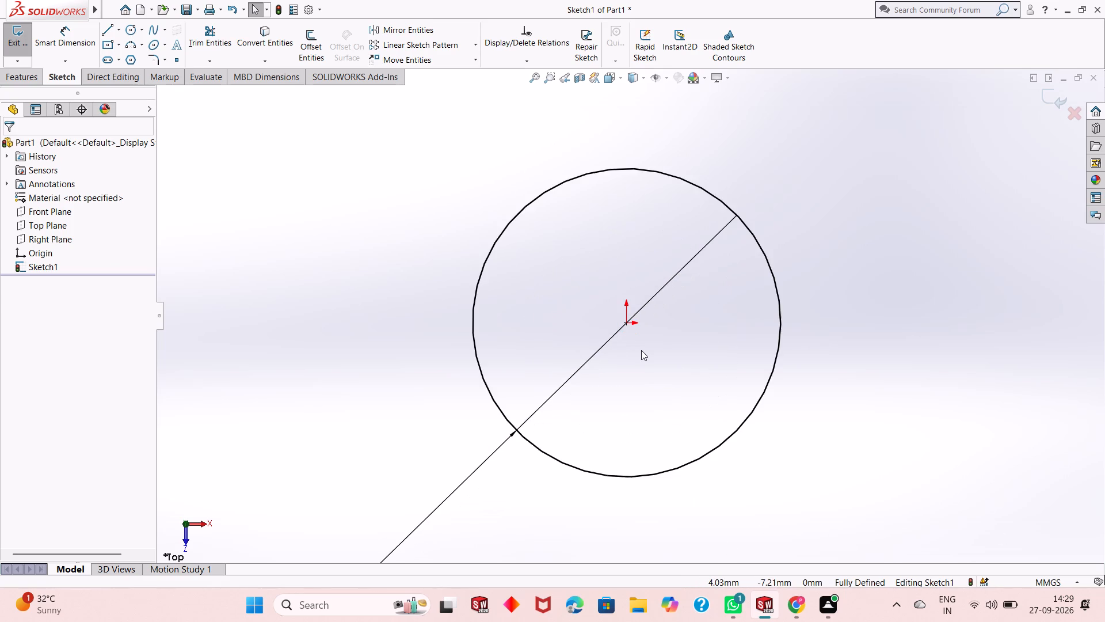
scroll(641, 350, "up", 2)
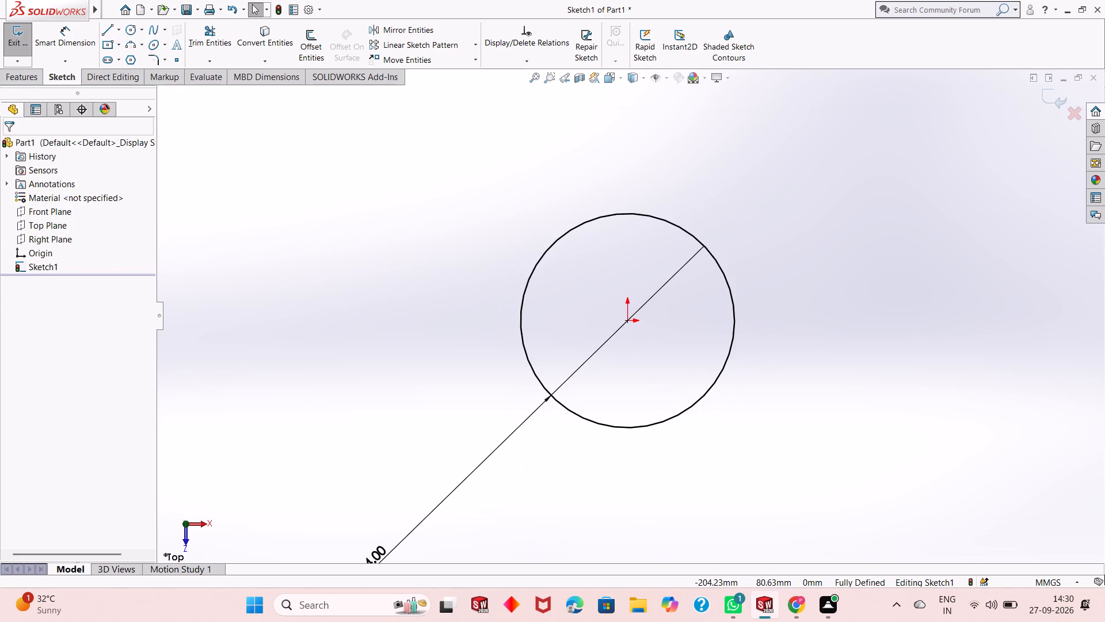
left_click(18, 72)
left_click(22, 50)
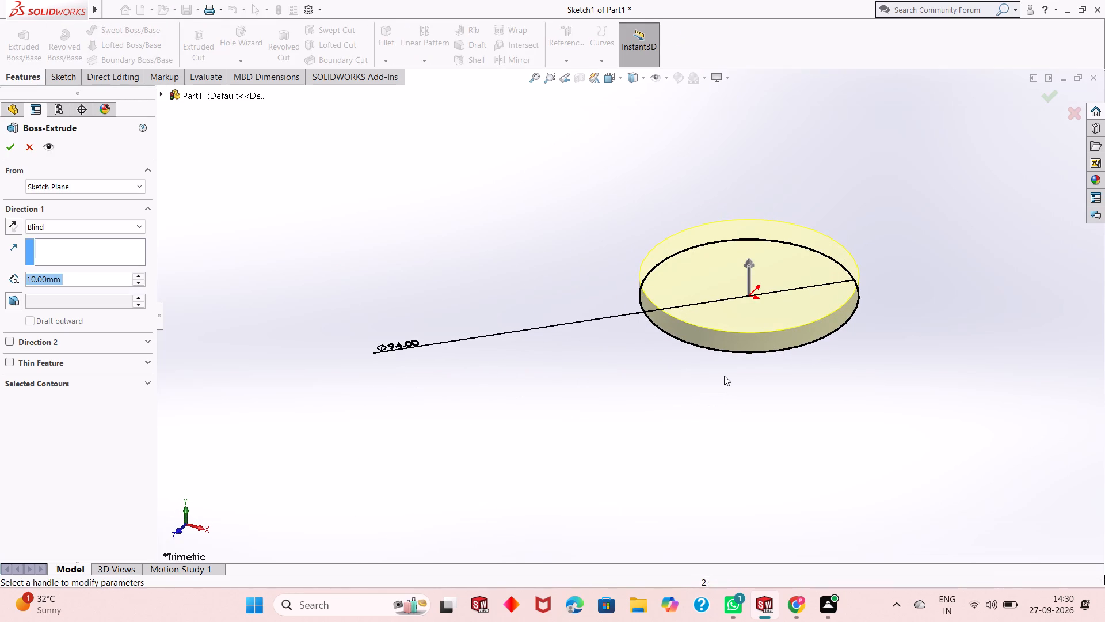
scroll(724, 373, "down", 3)
scroll(722, 373, "up", 5)
scroll(833, 206, "down", 1)
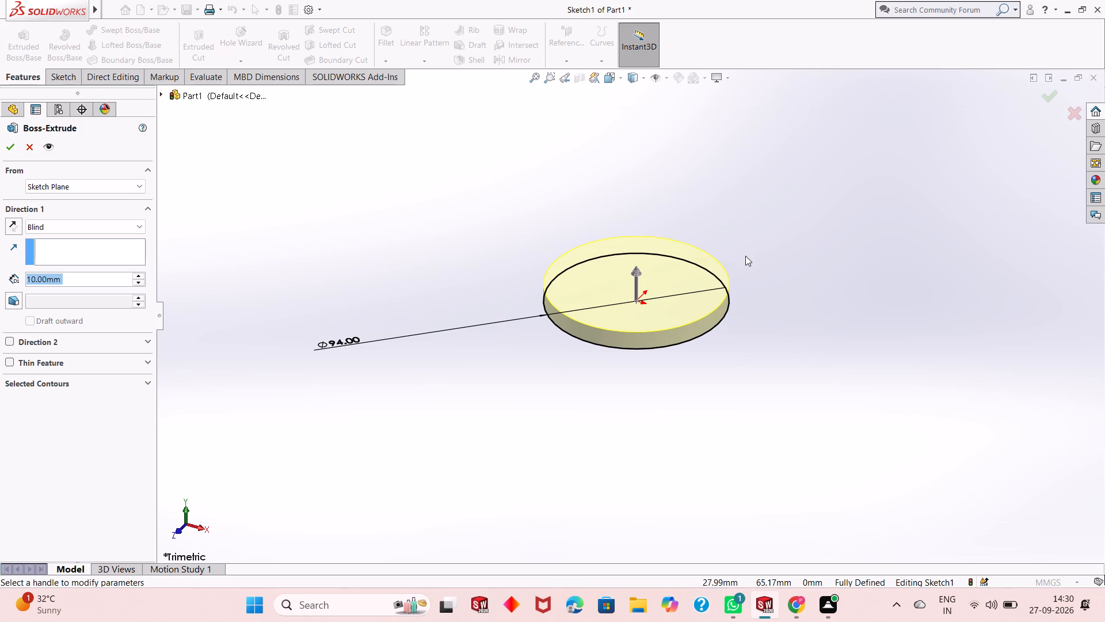
scroll(744, 256, "down", 1)
scroll(674, 298, "up", 2)
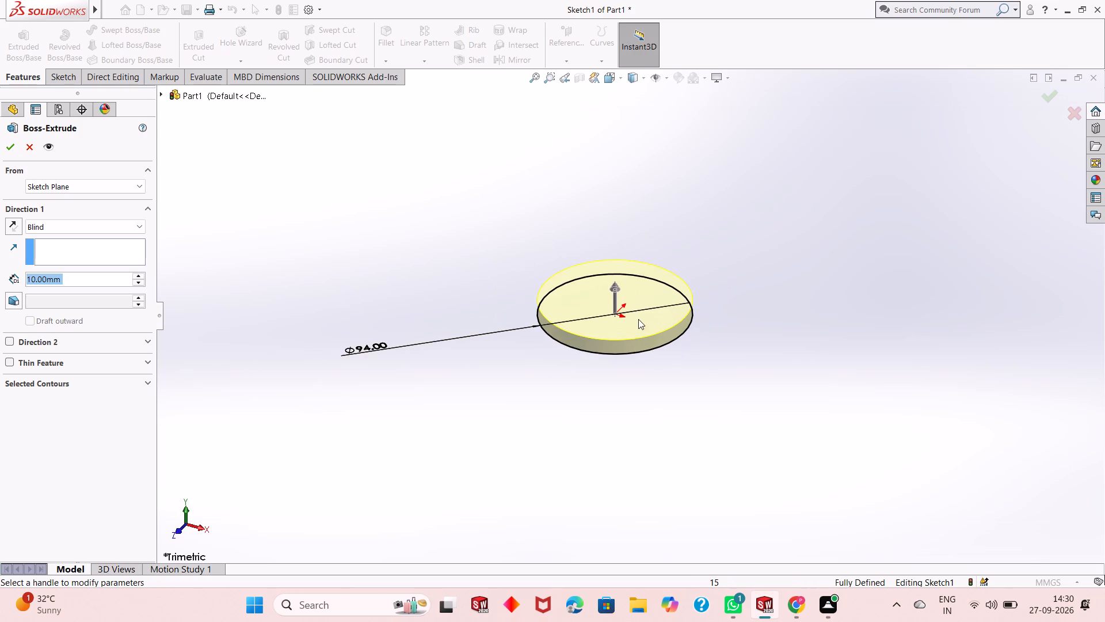
scroll(632, 319, "up", 1)
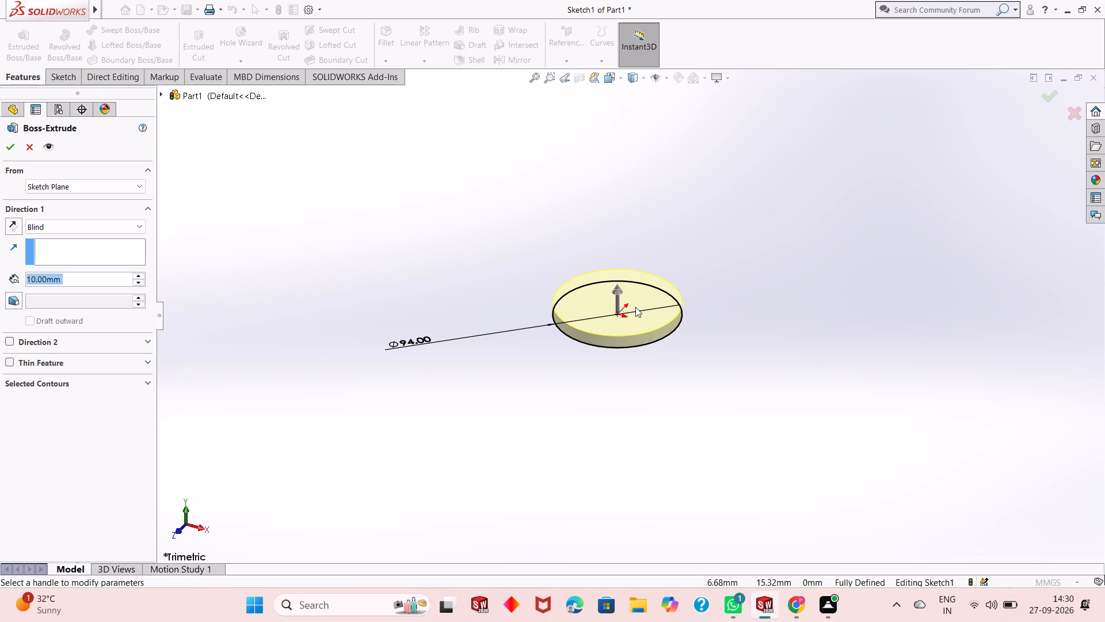
scroll(635, 307, "down", 1)
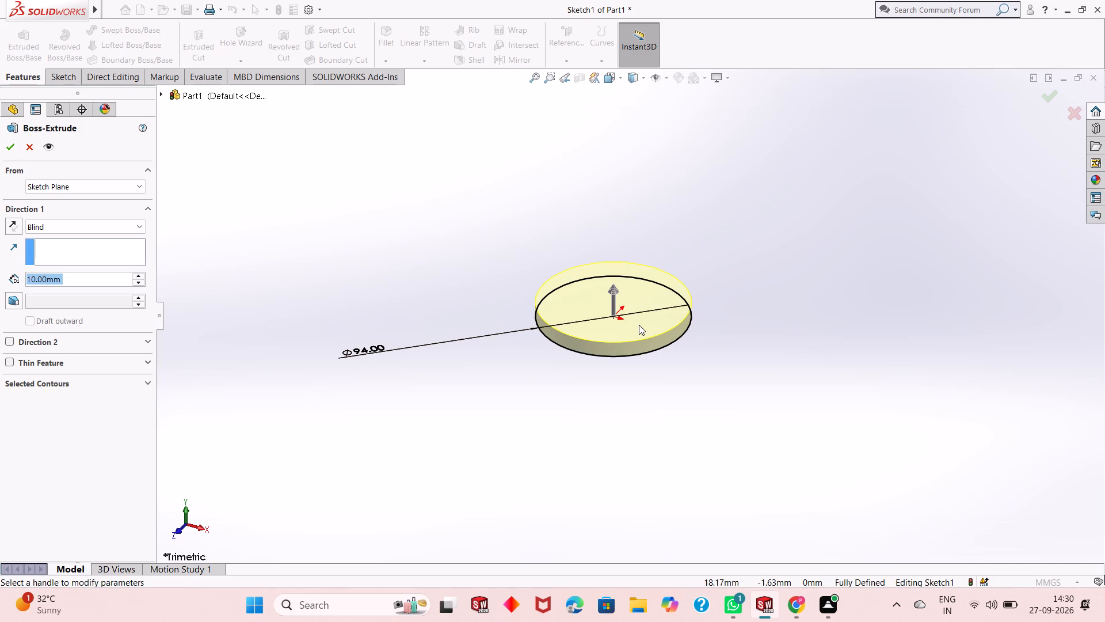
scroll(639, 325, "down", 1)
scroll(639, 325, "up", 1)
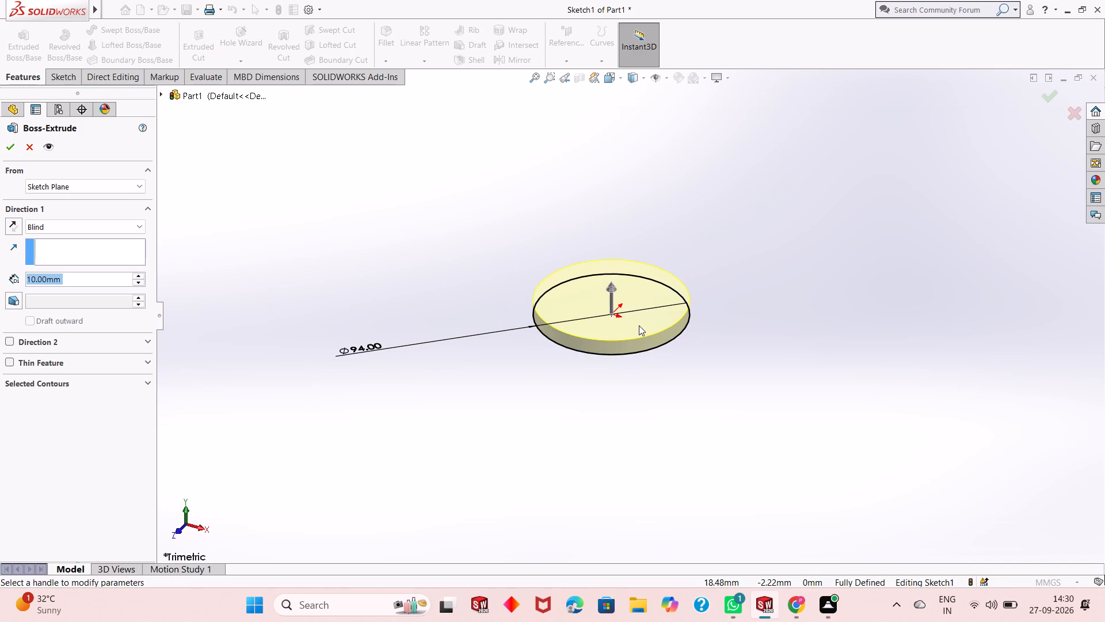
type("10")
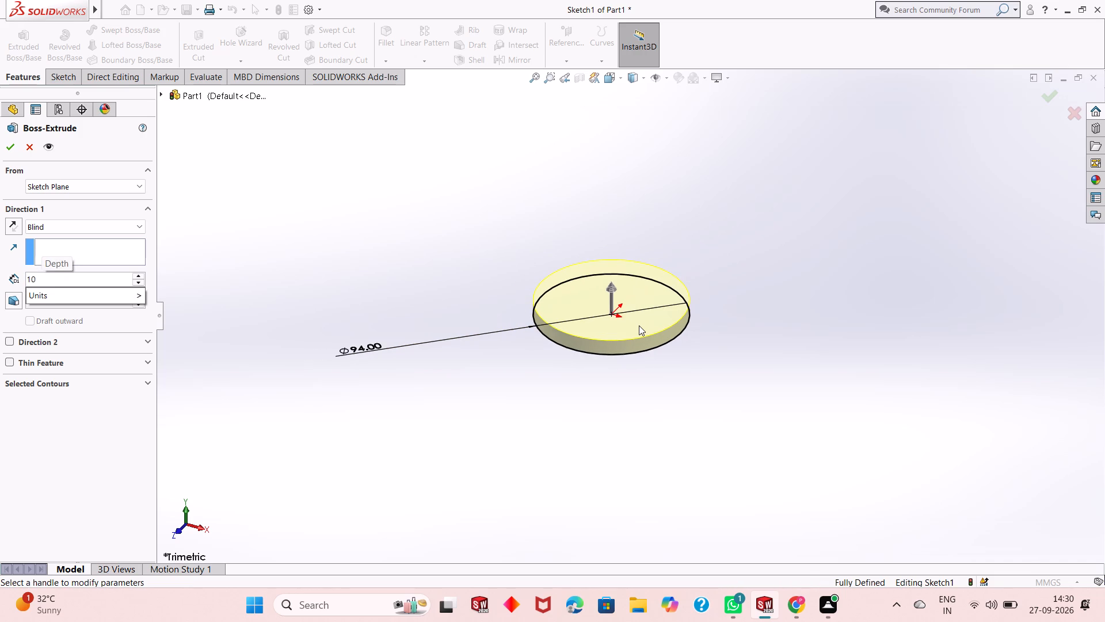
key("plus")
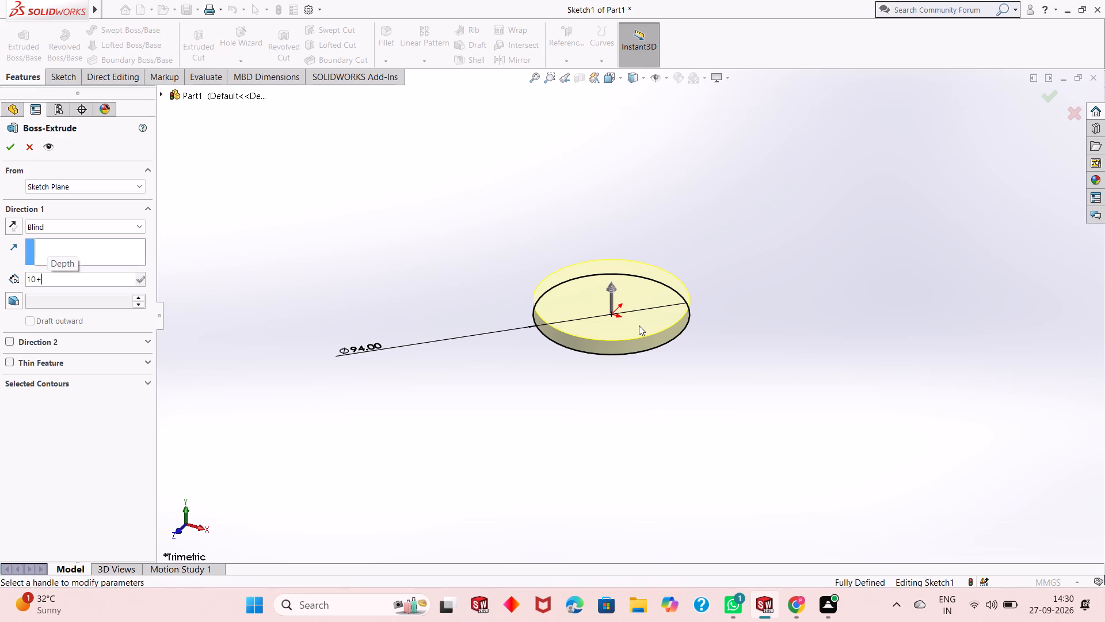
type("98+")
key("Return")
key("BackSpace")
key("Return")
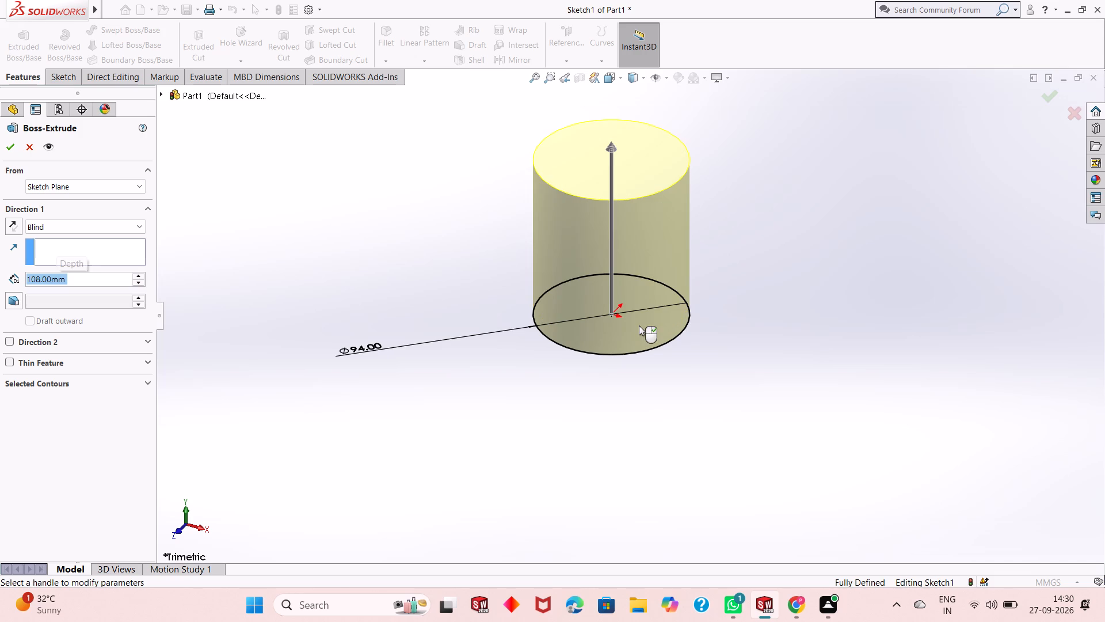
Set the boss extrusion depth to 108+10 mm and complete the cylinder.
double_click(82, 274)
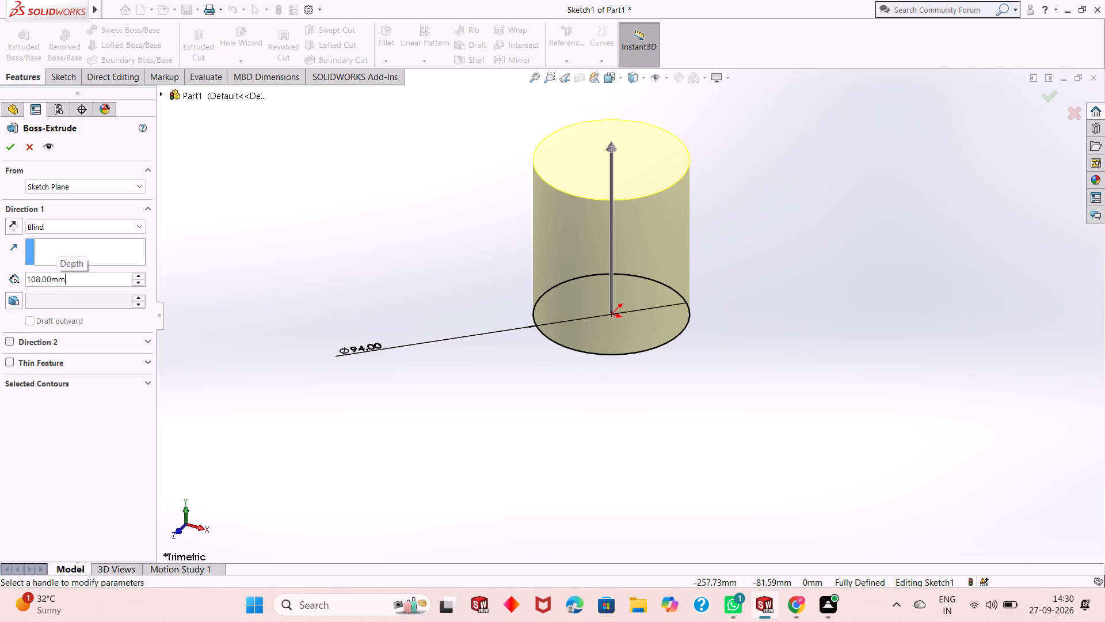
double_click(82, 276)
double_click(81, 278)
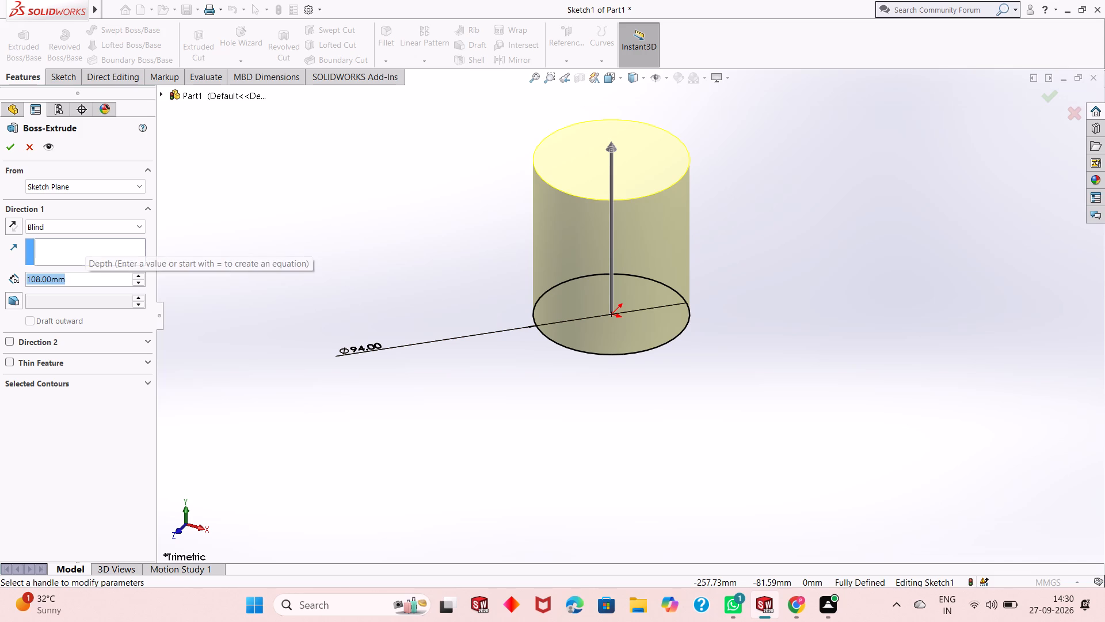
type("108")
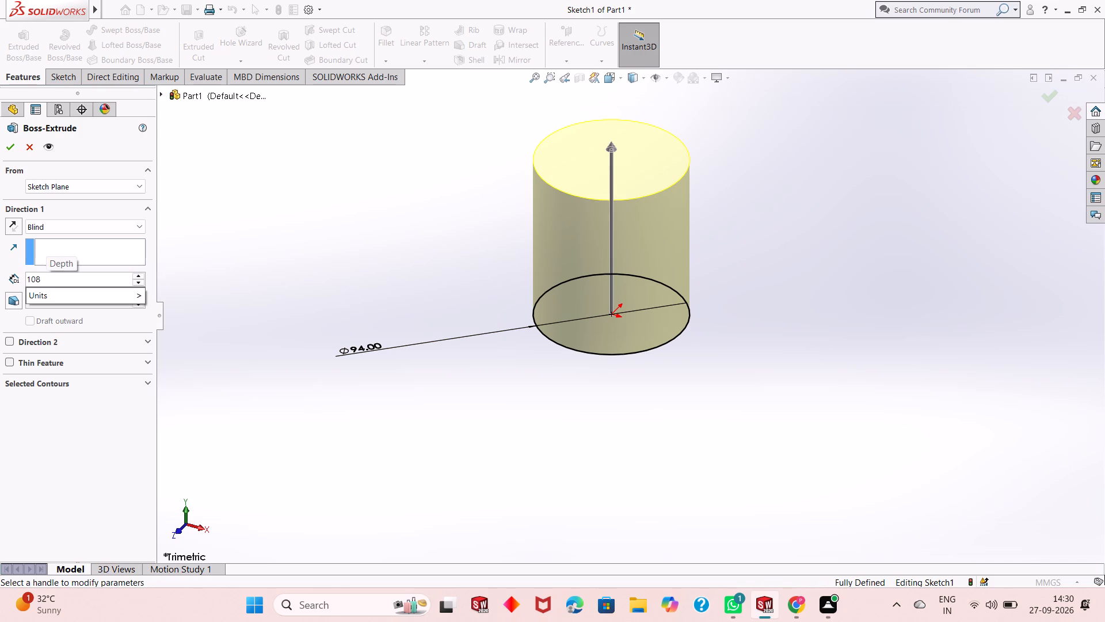
key("plus")
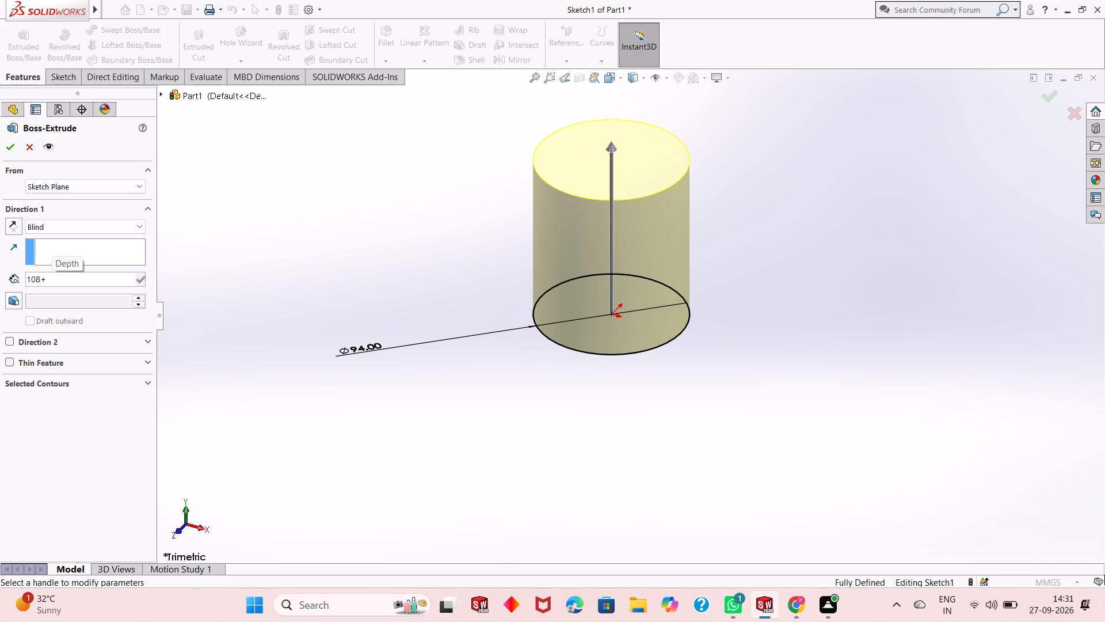
type("10")
key("Return")
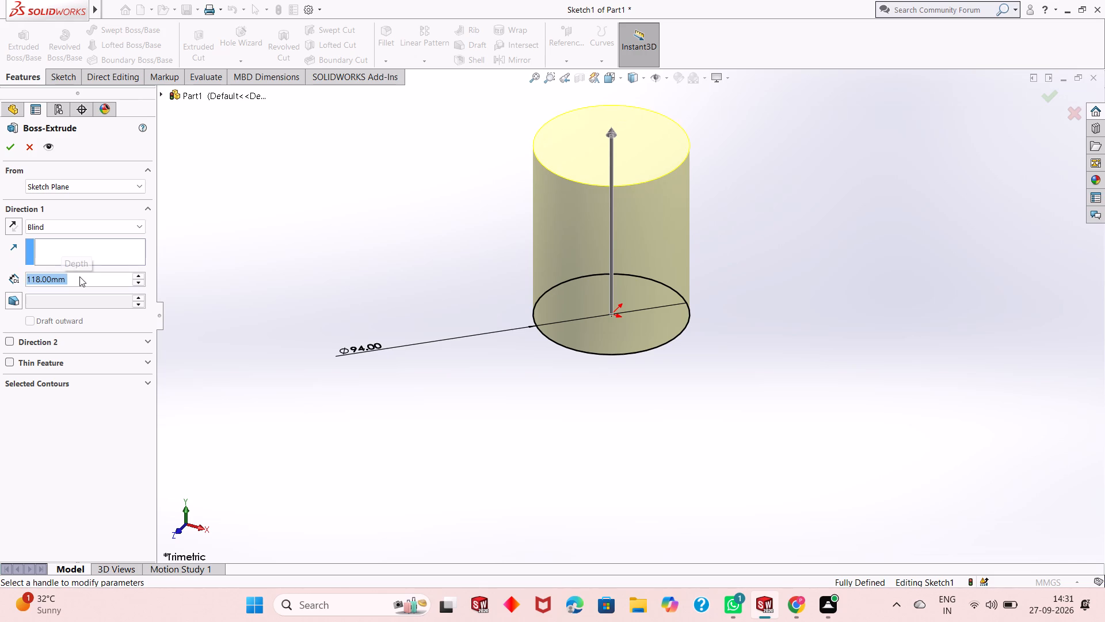
left_click(4, 146)
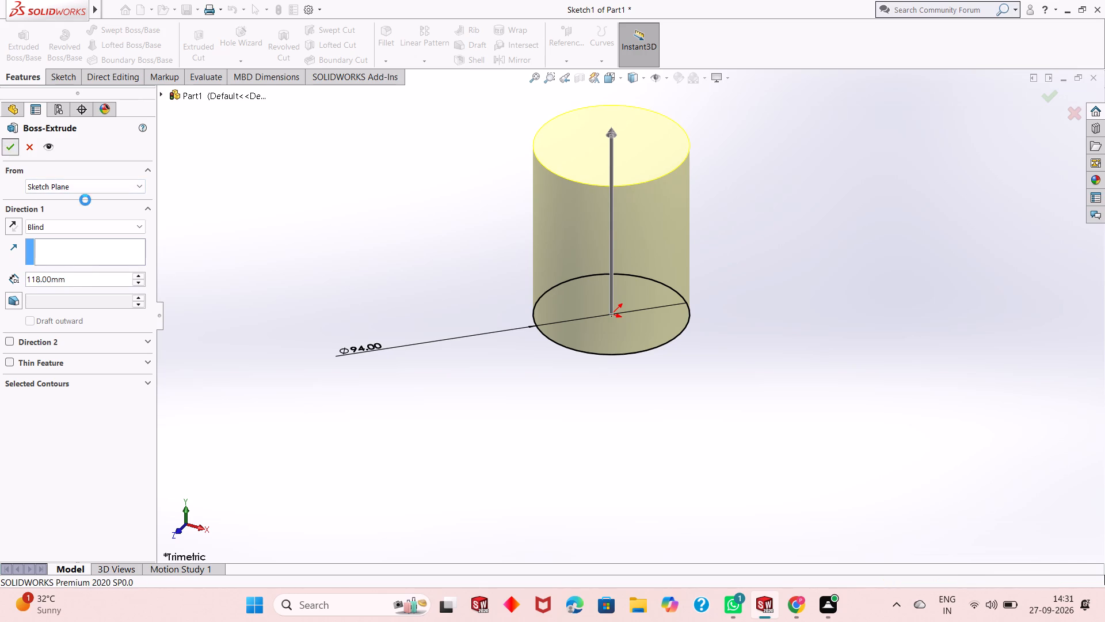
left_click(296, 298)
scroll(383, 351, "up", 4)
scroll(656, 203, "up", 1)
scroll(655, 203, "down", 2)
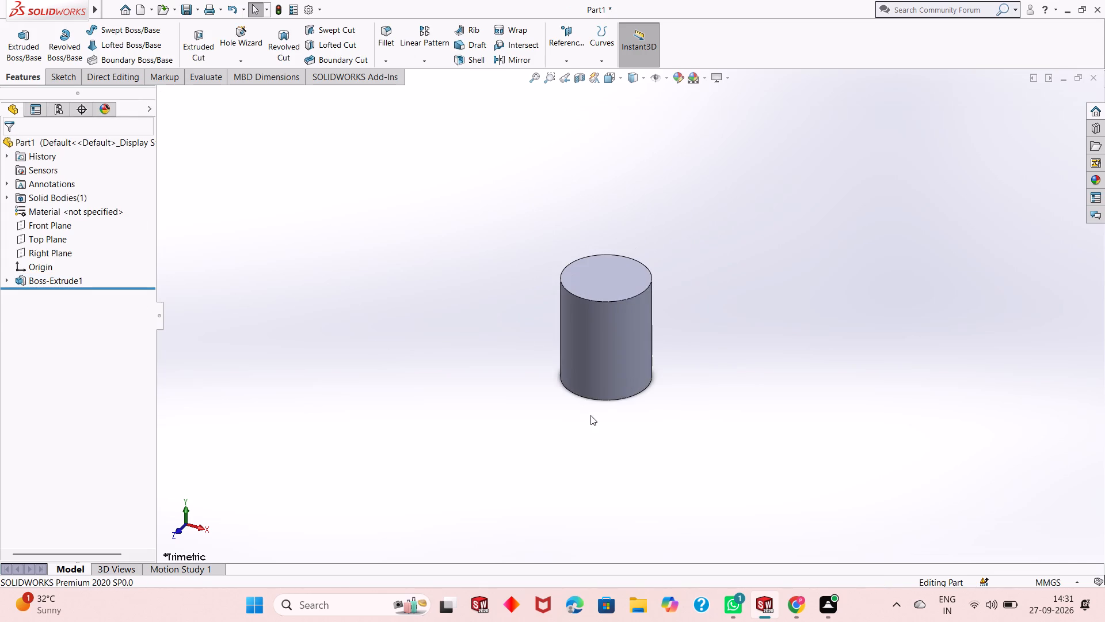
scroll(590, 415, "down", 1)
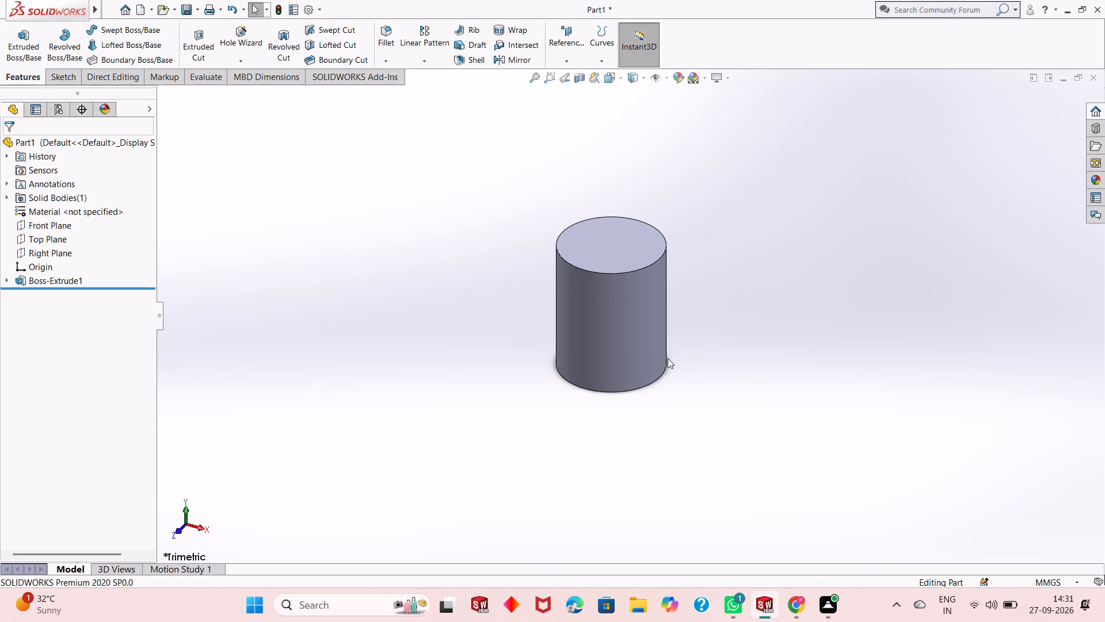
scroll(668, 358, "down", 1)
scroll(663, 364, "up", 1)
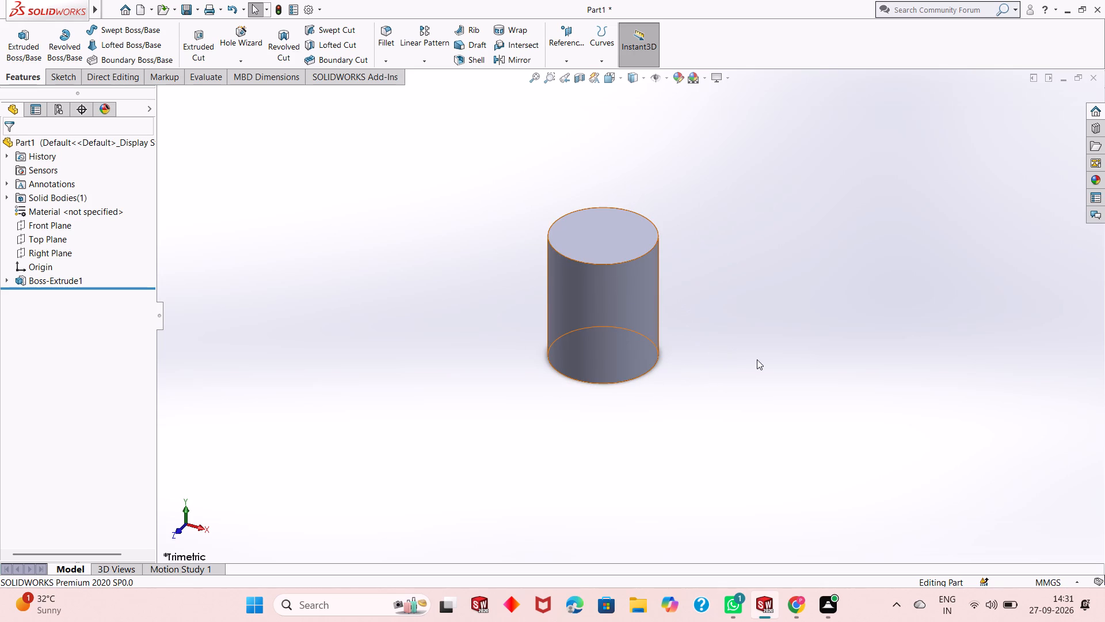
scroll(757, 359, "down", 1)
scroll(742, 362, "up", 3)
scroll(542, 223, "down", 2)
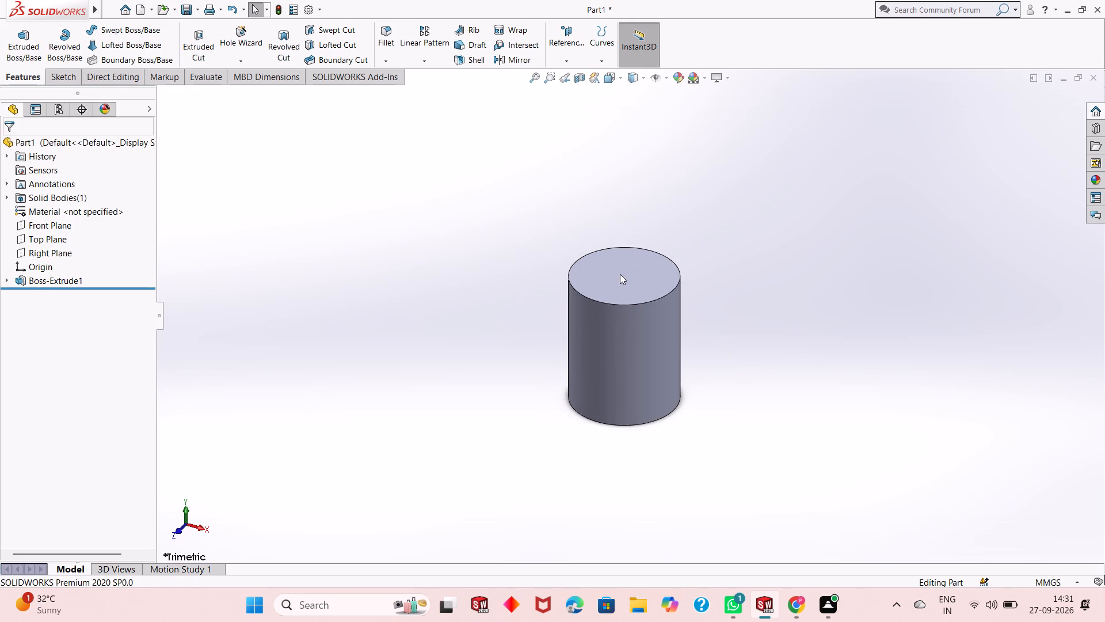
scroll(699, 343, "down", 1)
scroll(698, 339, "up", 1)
Start a new sketch on the cylinder's top face, viewed face-on.
middle_click_drag(690, 343, 690, 275)
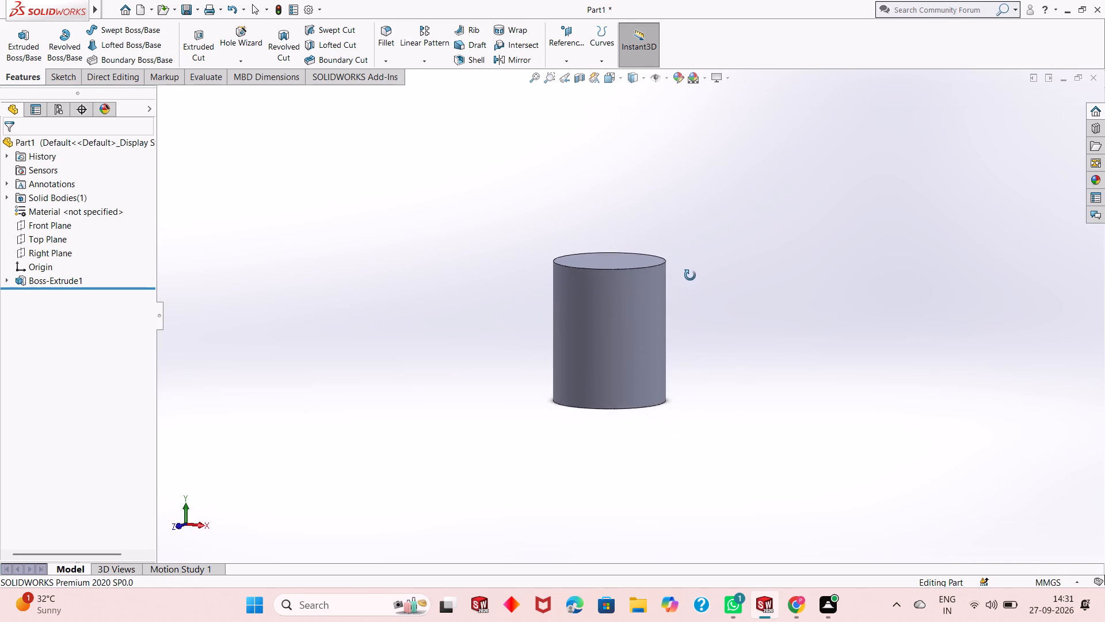
middle_click_drag(690, 275, 688, 293)
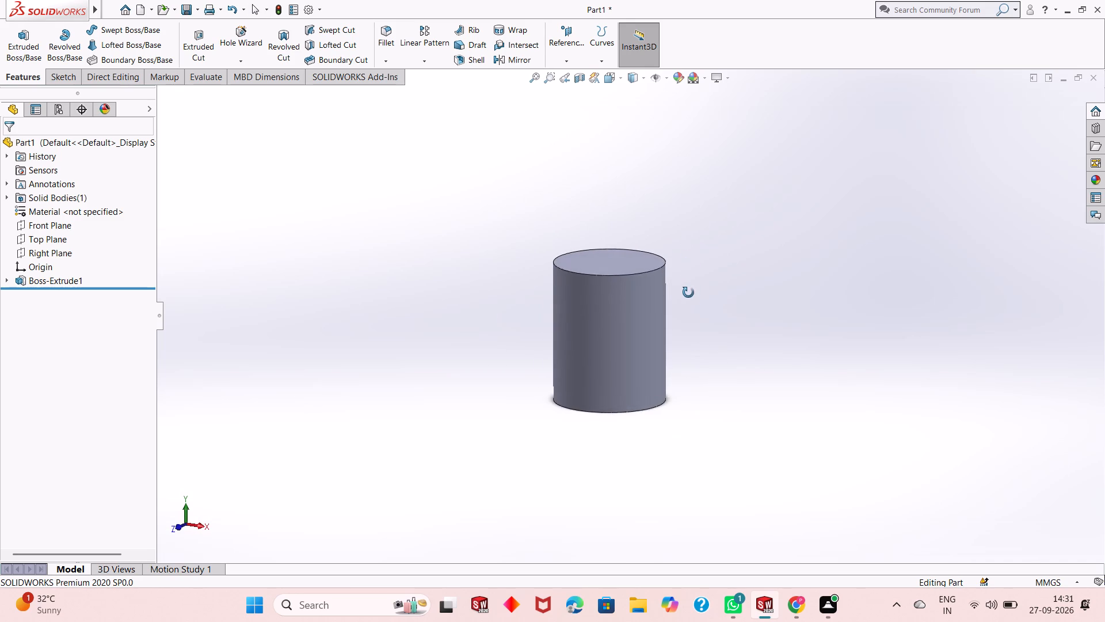
middle_click_drag(688, 293, 684, 379)
left_click(628, 278)
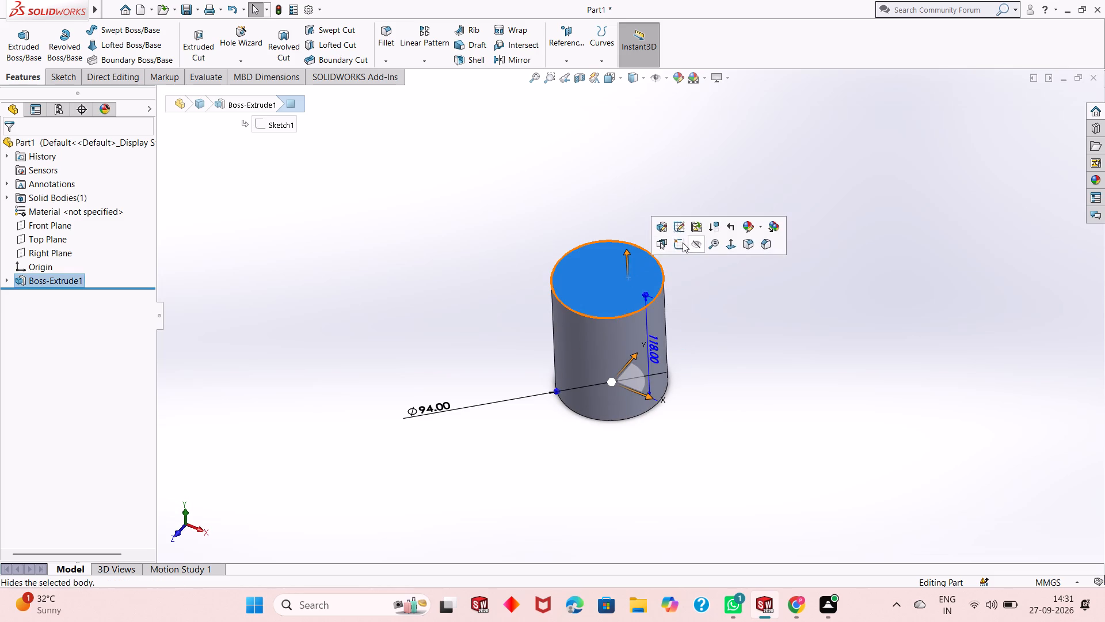
left_click(681, 242)
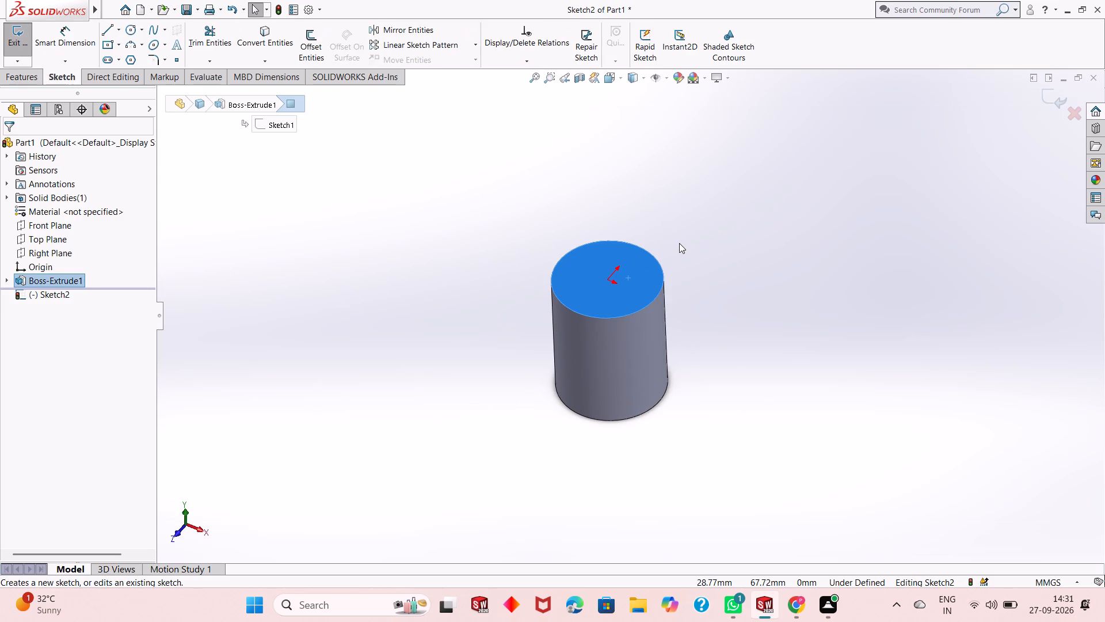
key("ctrl+8")
key("Escape")
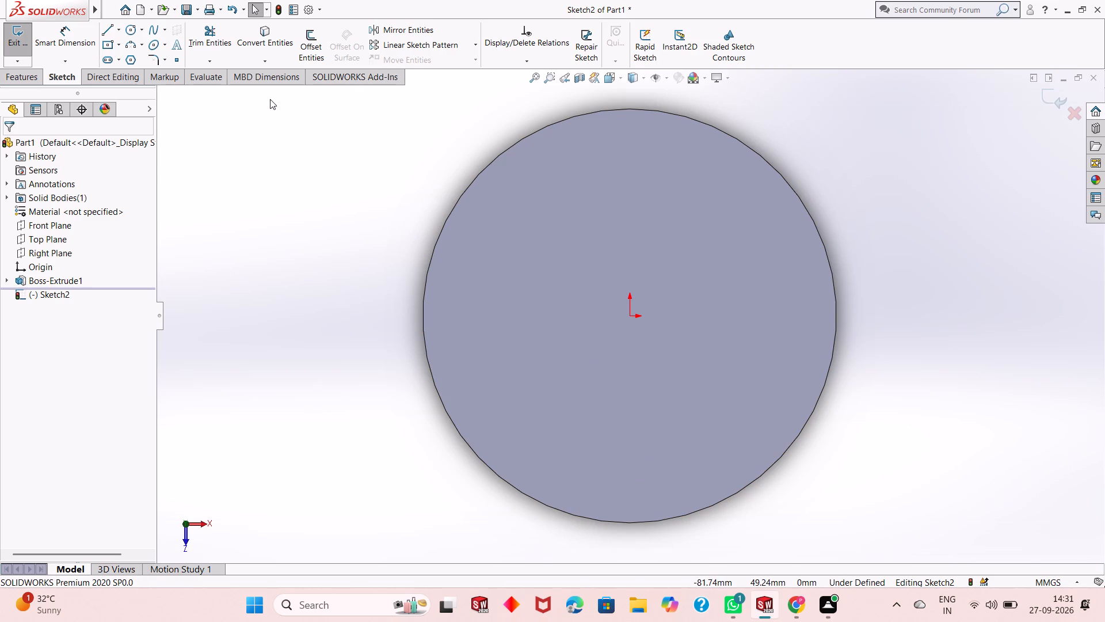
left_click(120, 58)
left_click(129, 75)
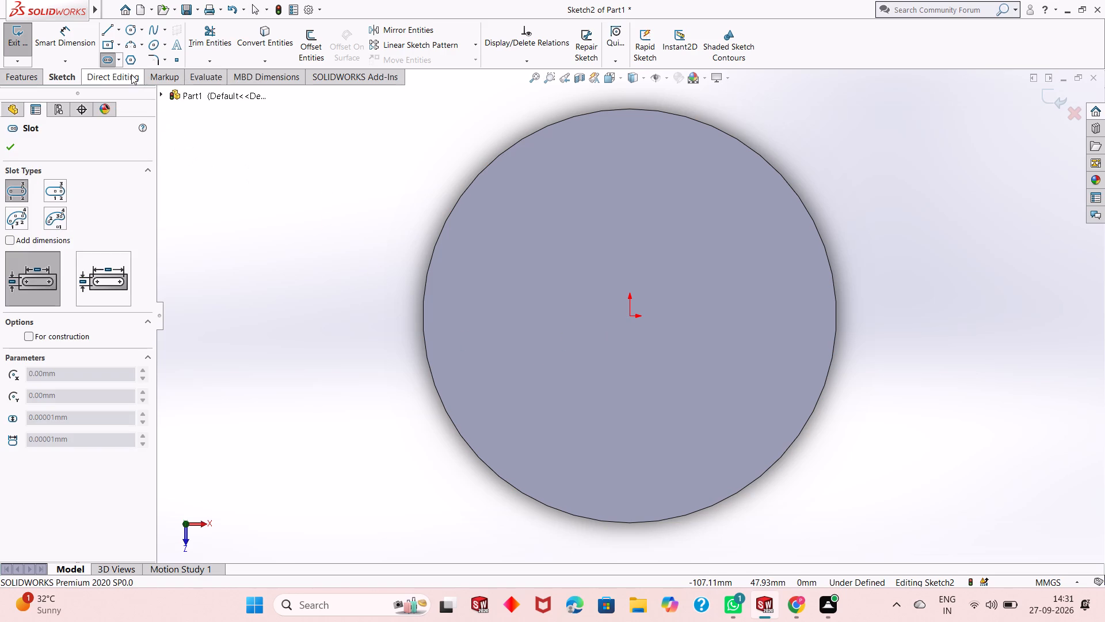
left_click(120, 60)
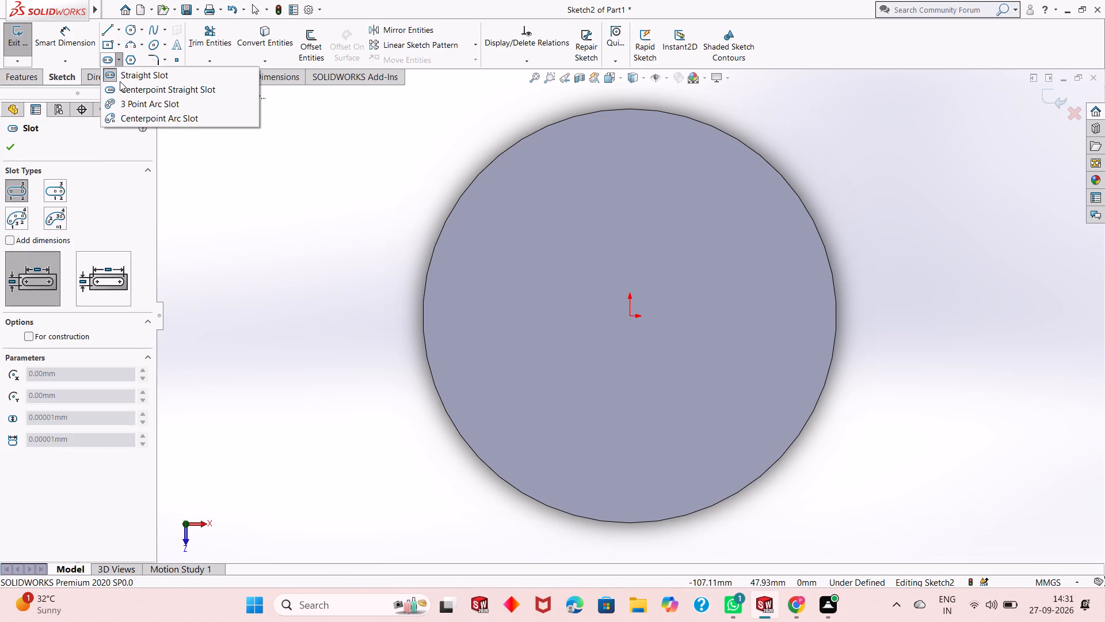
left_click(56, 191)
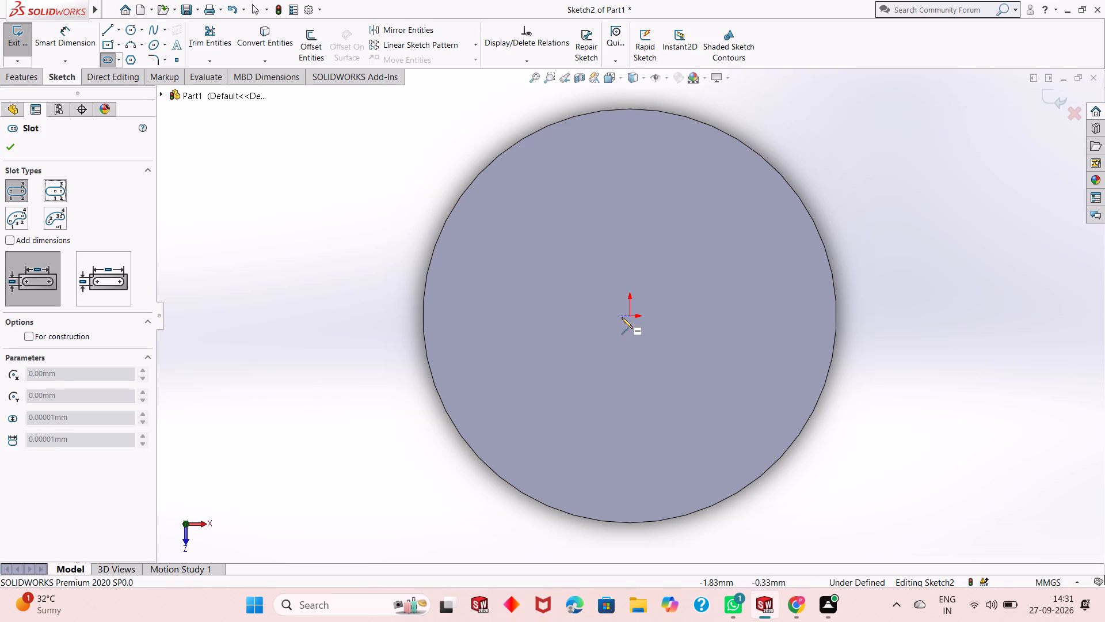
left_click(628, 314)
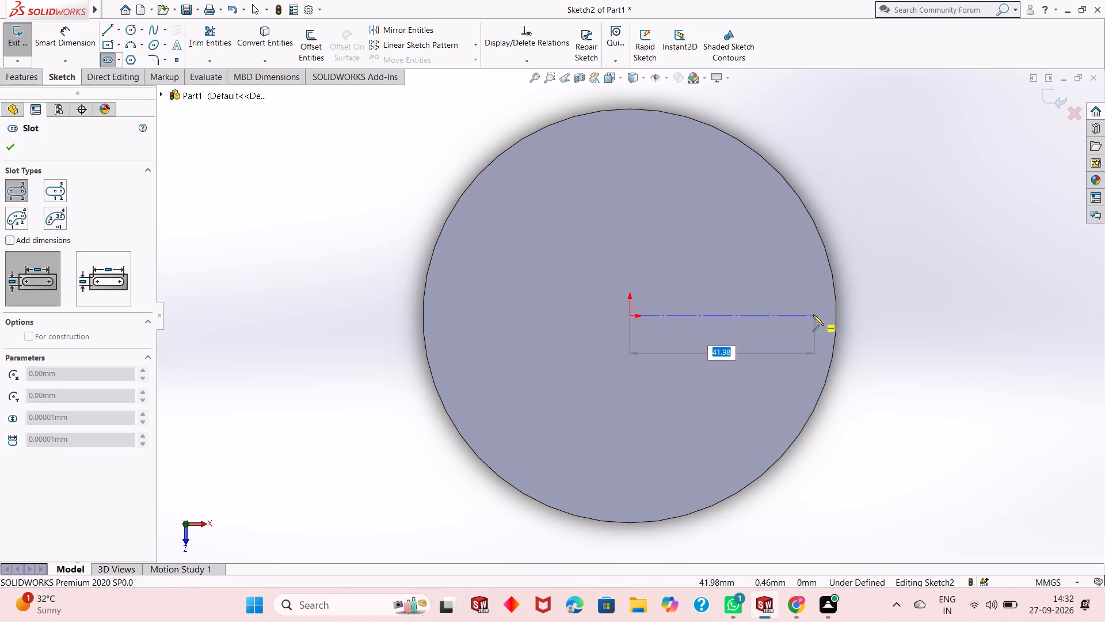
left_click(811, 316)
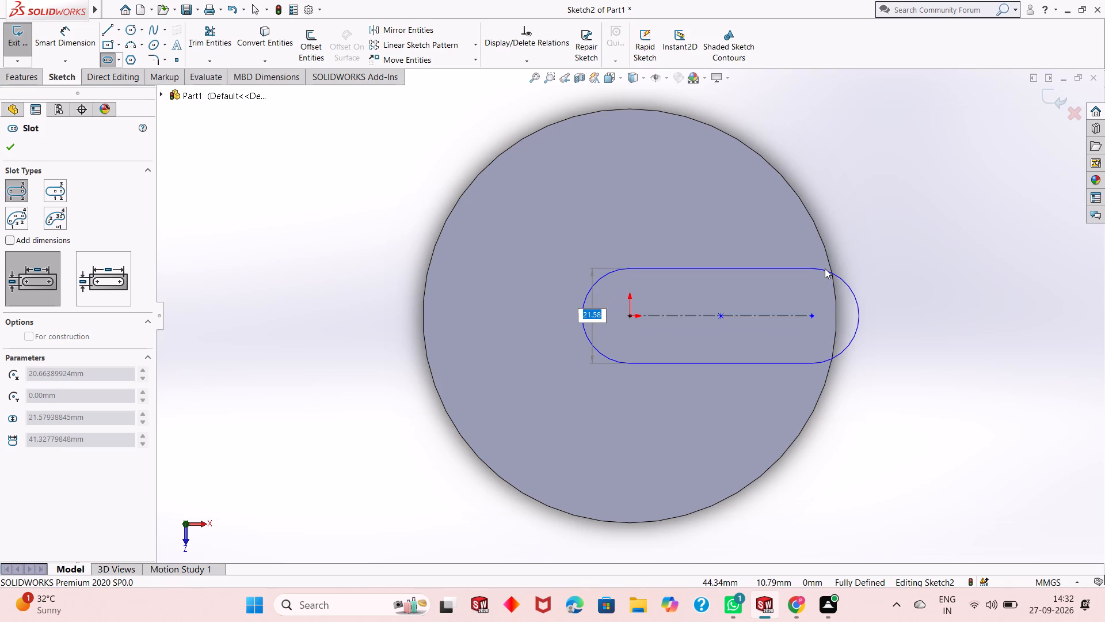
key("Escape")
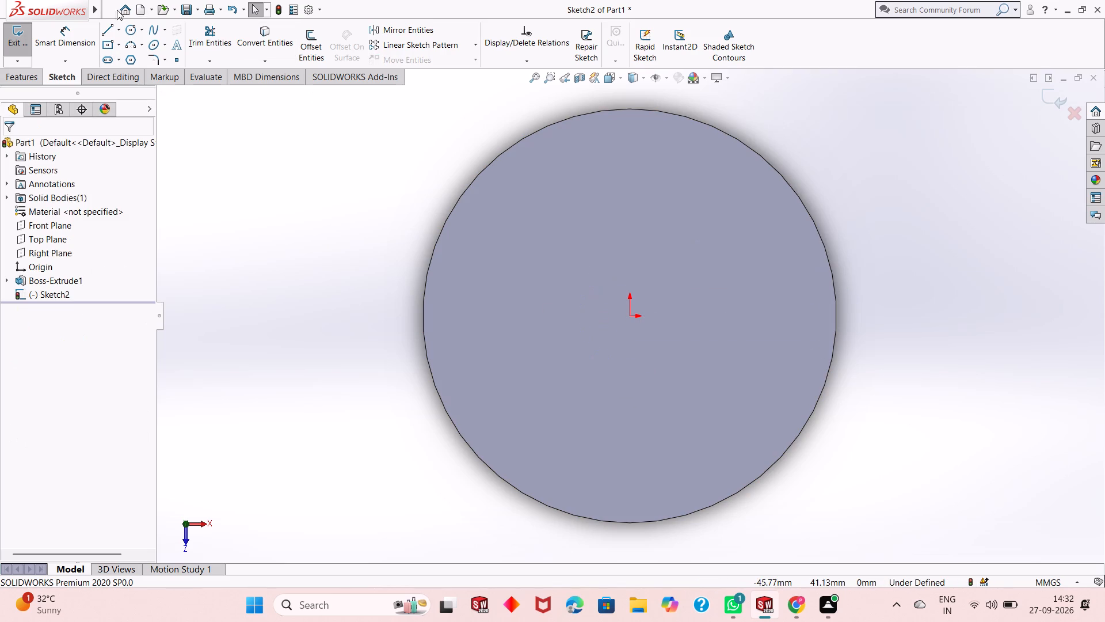
Sketch a horizontal straight slot across the top face, about 87 mm between arc centres and about 72 mm wide.
left_click(118, 60)
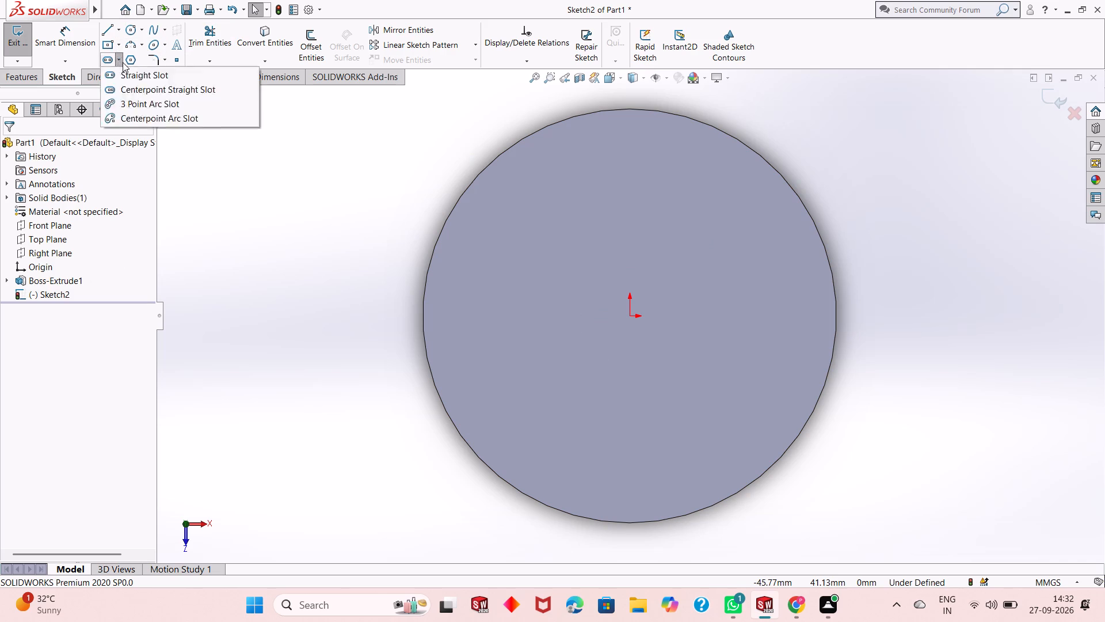
left_click(108, 59)
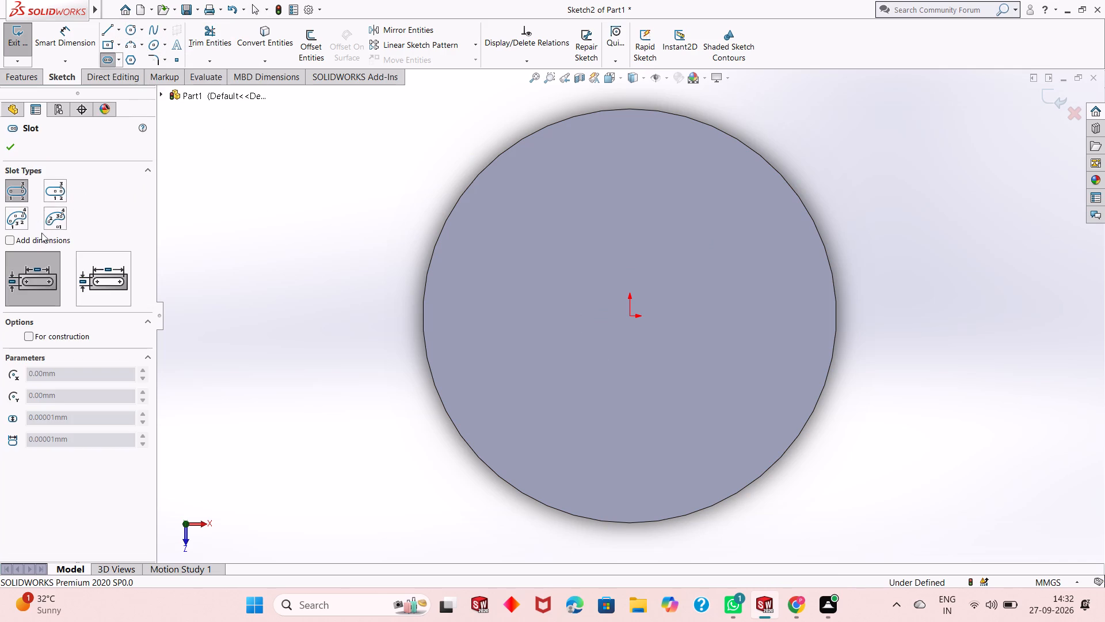
left_click(16, 190)
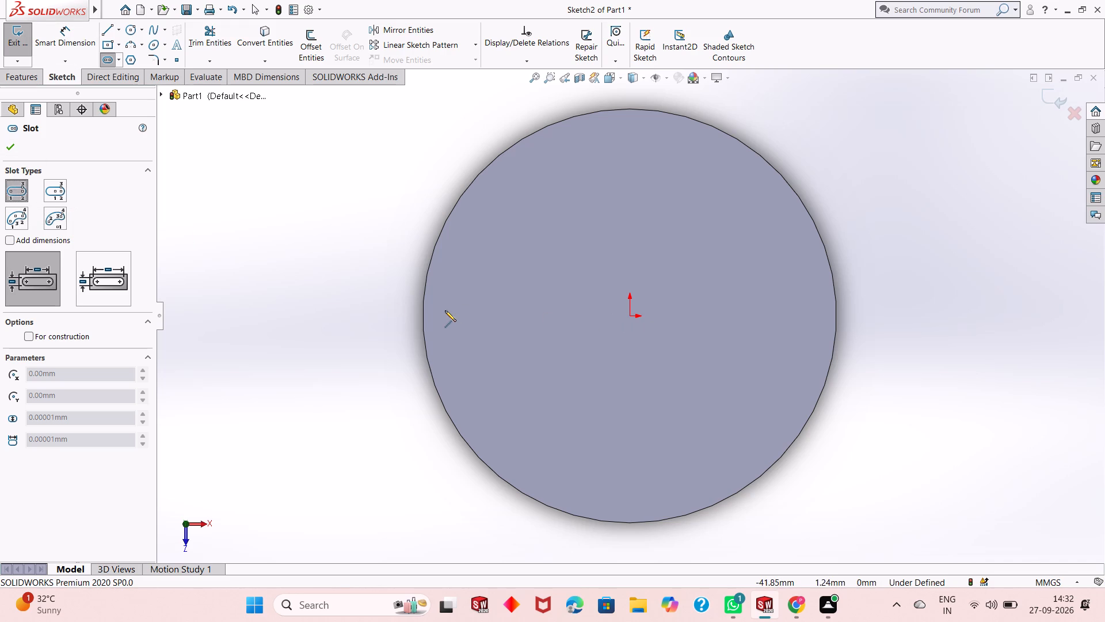
left_click(435, 319)
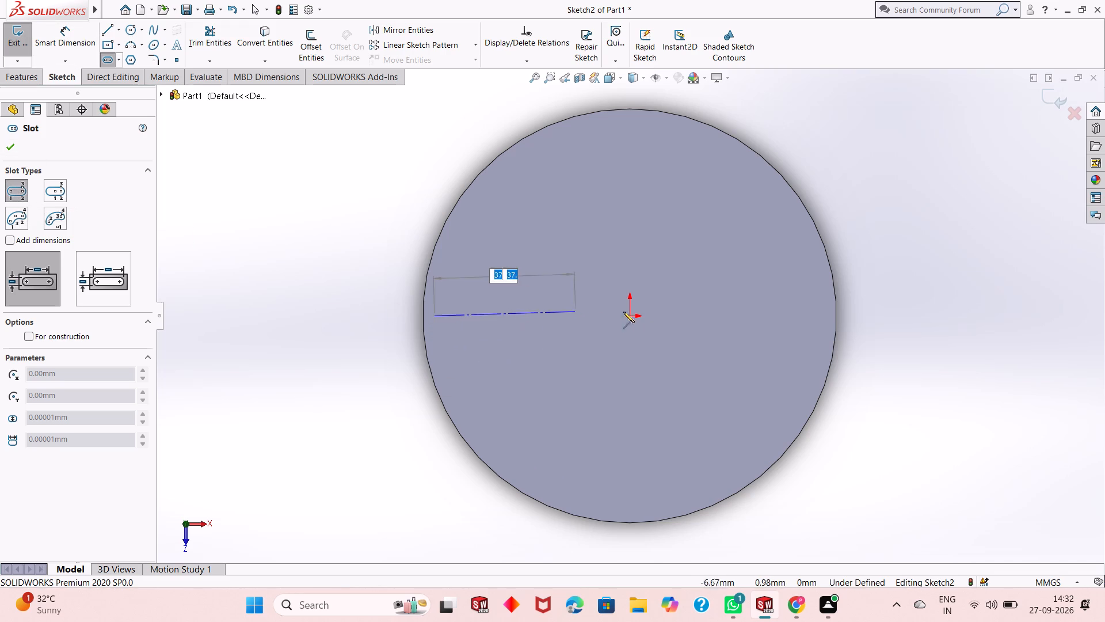
left_click(816, 316)
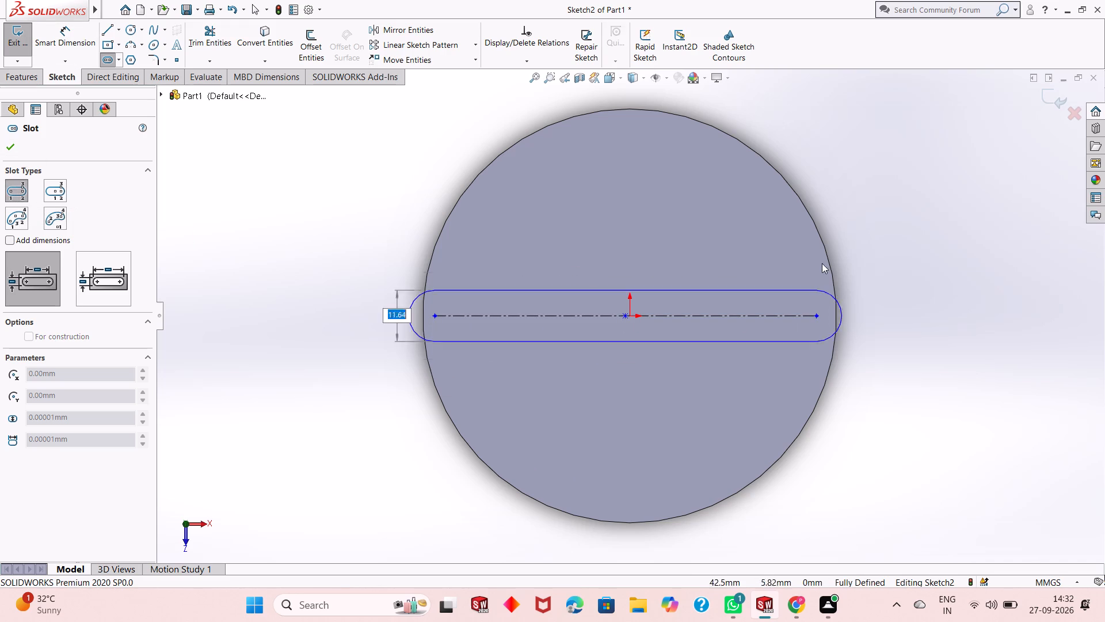
left_click(841, 158)
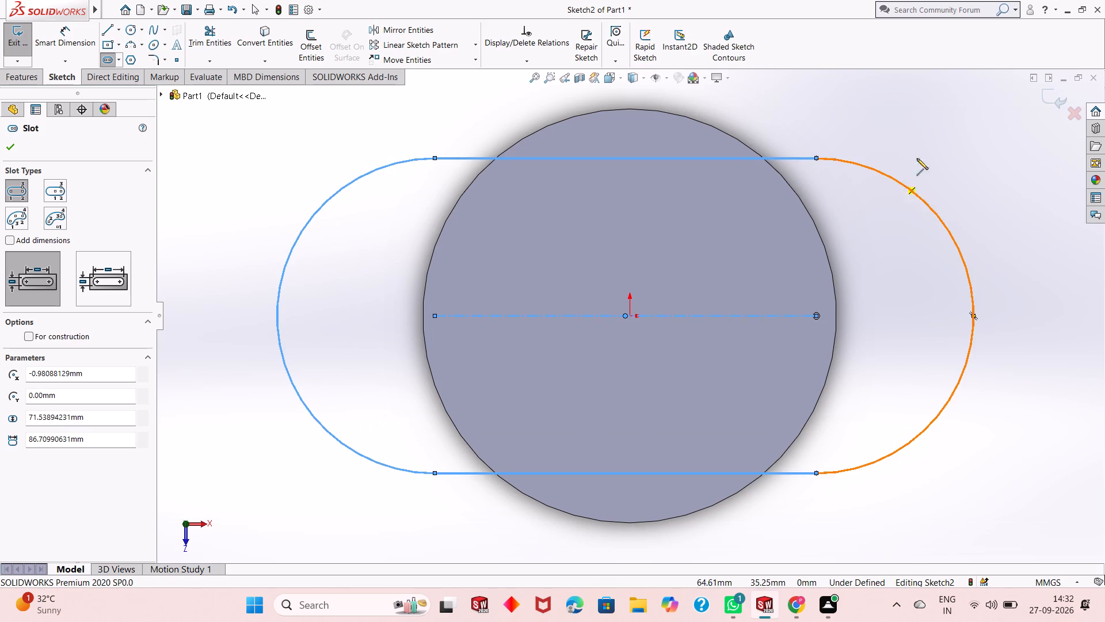
right_click(929, 129)
left_click(947, 138)
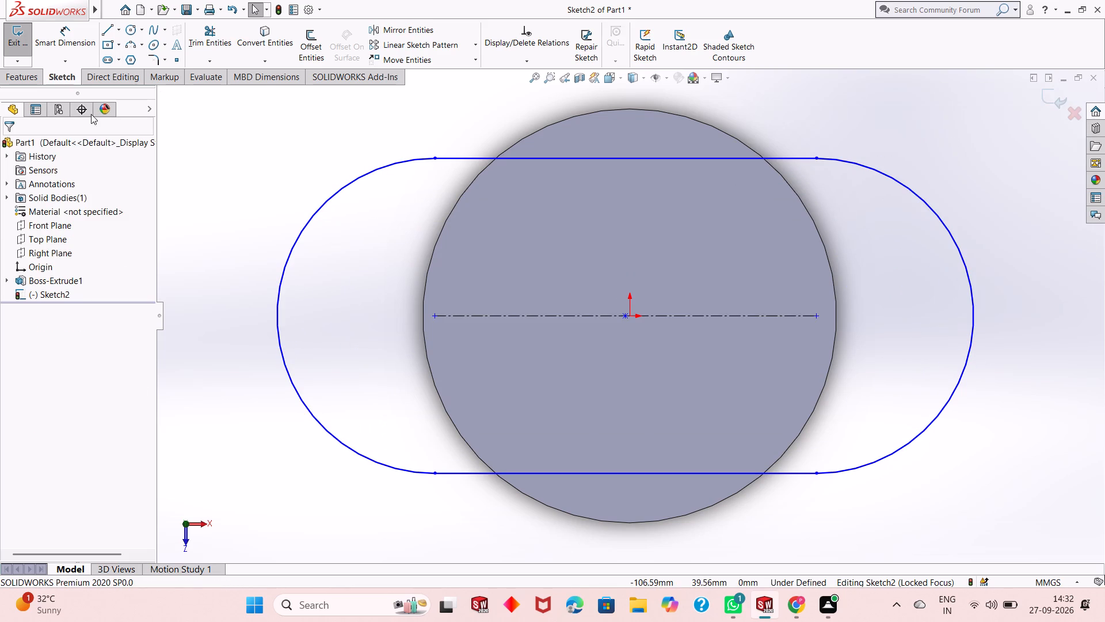
Dimension the slot's centre-to-centre length as 36 mm, placing the dimension above the slot.
left_click(65, 40)
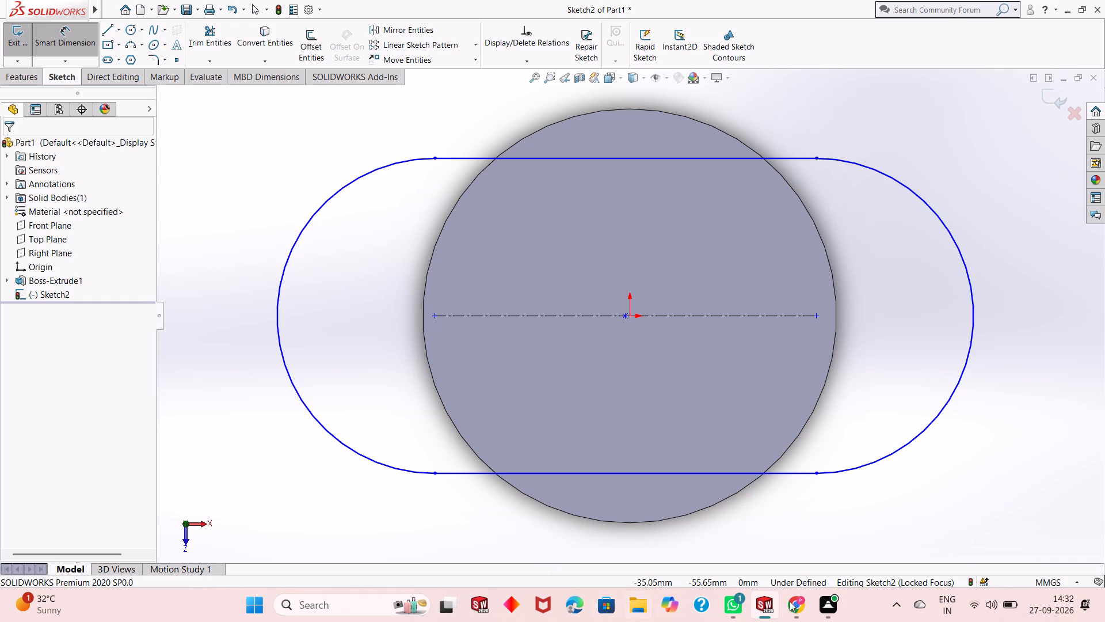
left_click(757, 314)
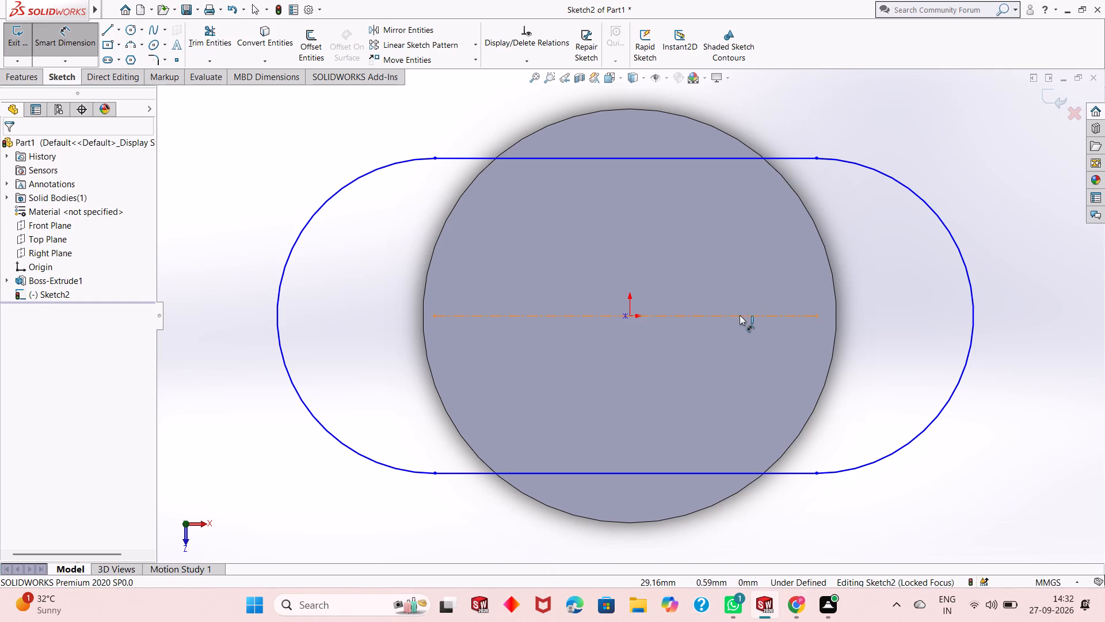
left_click(724, 316)
scroll(681, 300, "up", 2)
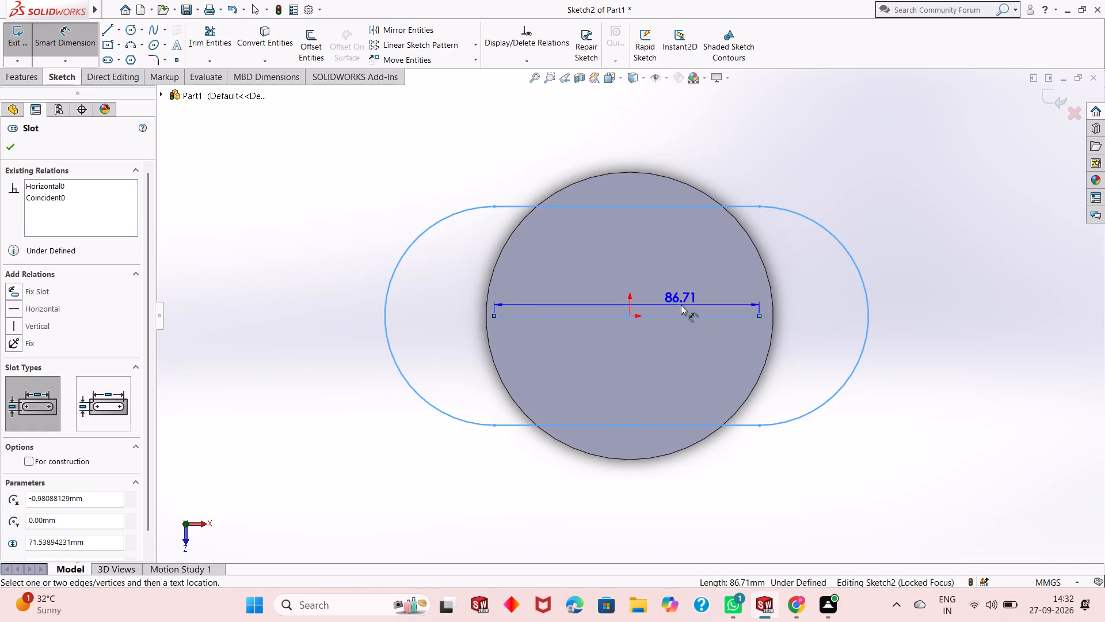
scroll(681, 305, "up", 1)
left_click(677, 168)
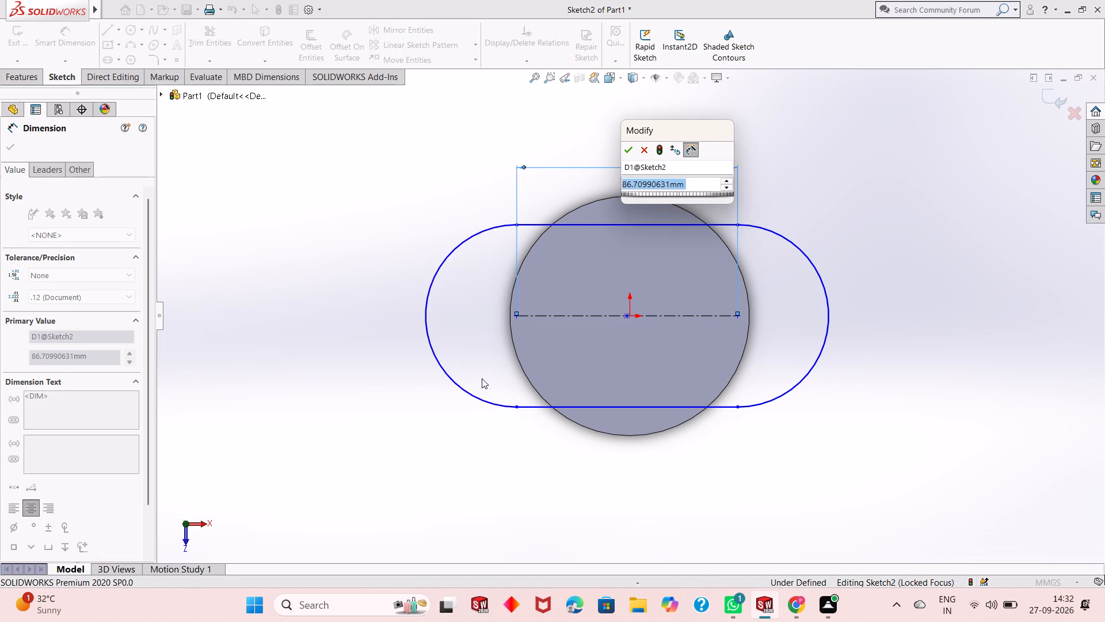
scroll(684, 310, "down", 2)
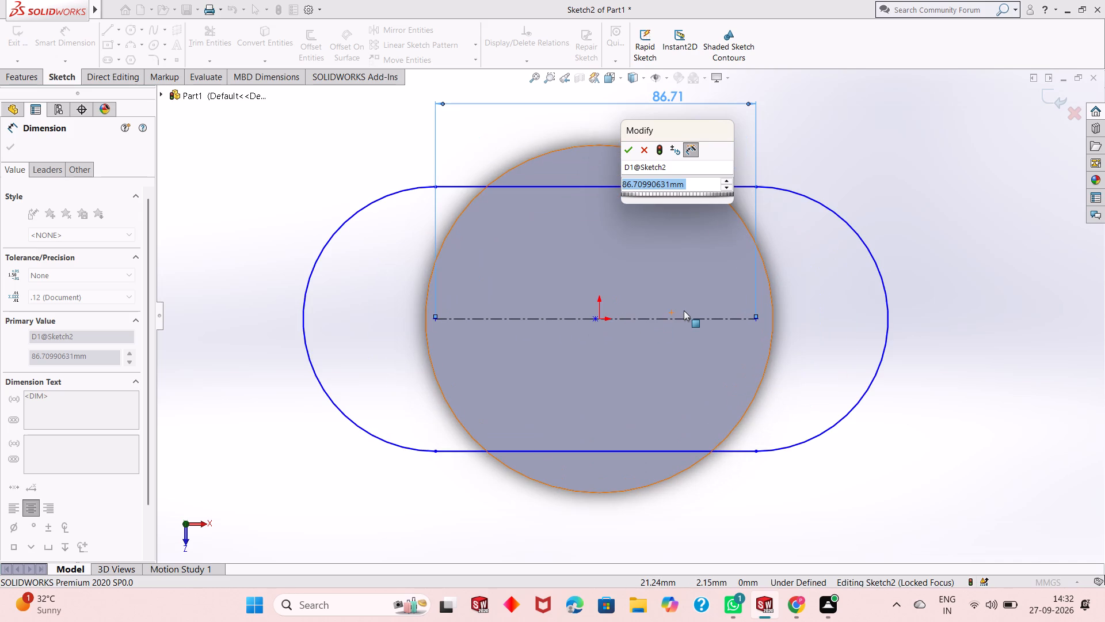
scroll(684, 310, "down", 1)
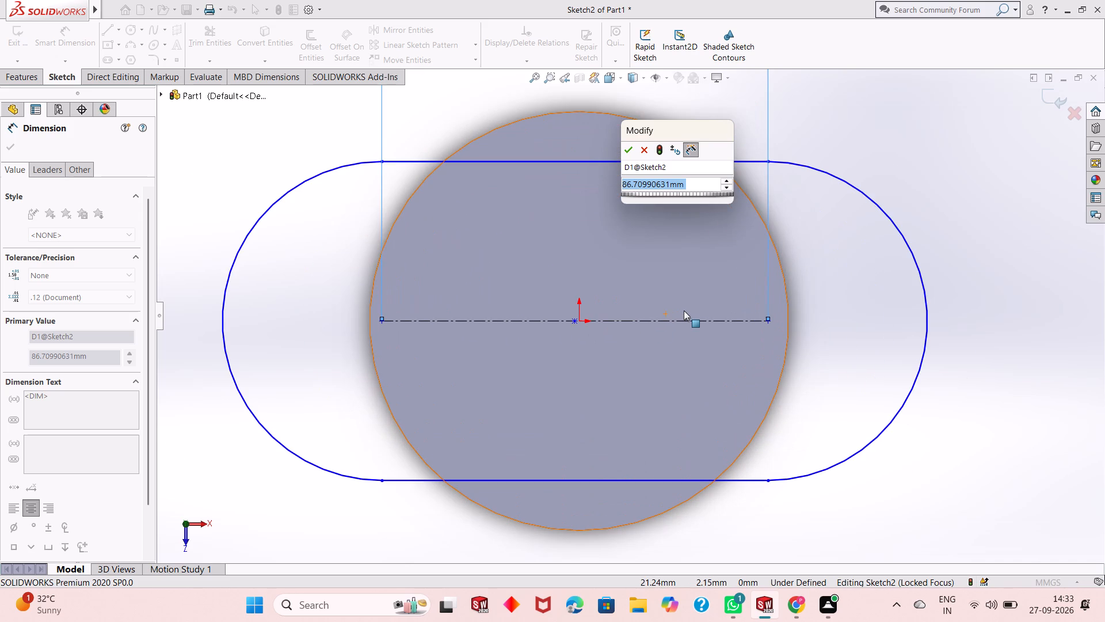
scroll(684, 310, "down", 1)
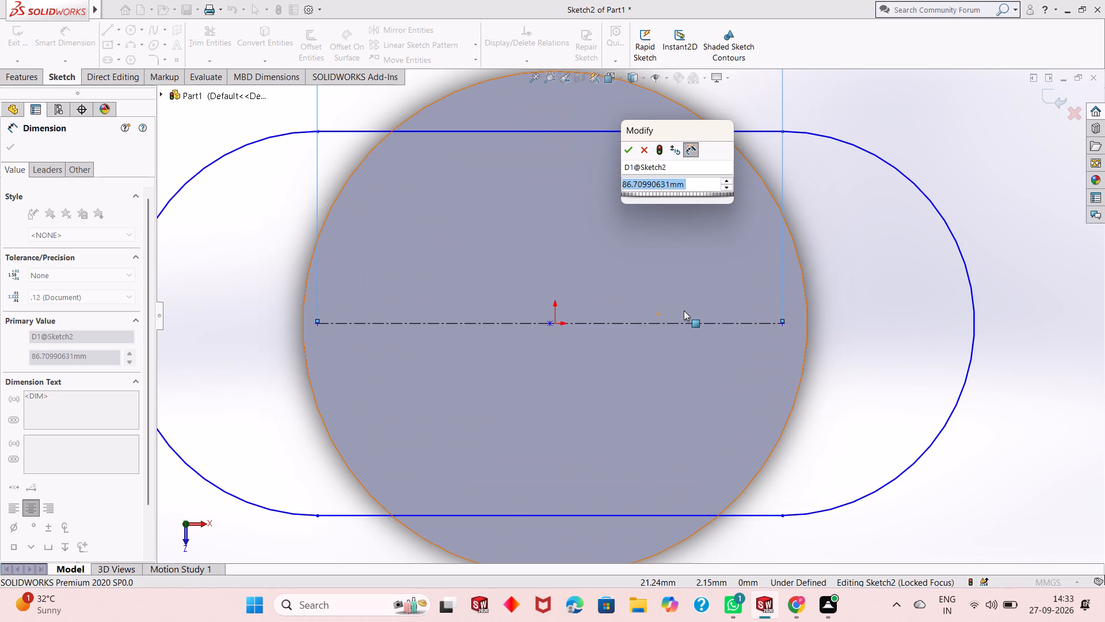
scroll(684, 310, "up", 1)
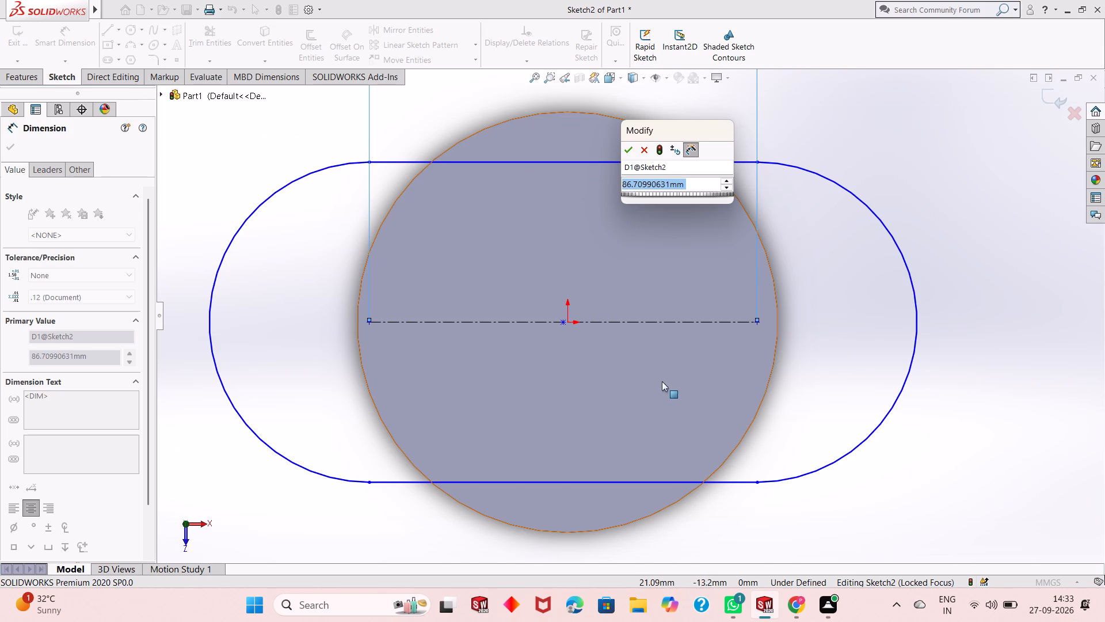
scroll(608, 378, "up", 3)
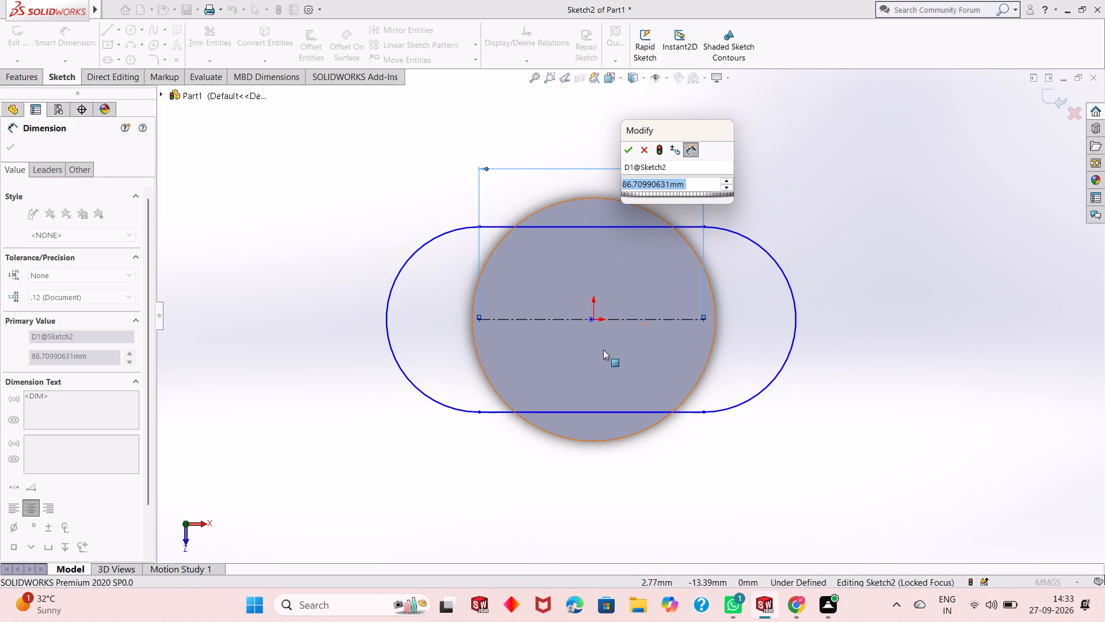
scroll(610, 331, "down", 1)
scroll(611, 331, "up", 1)
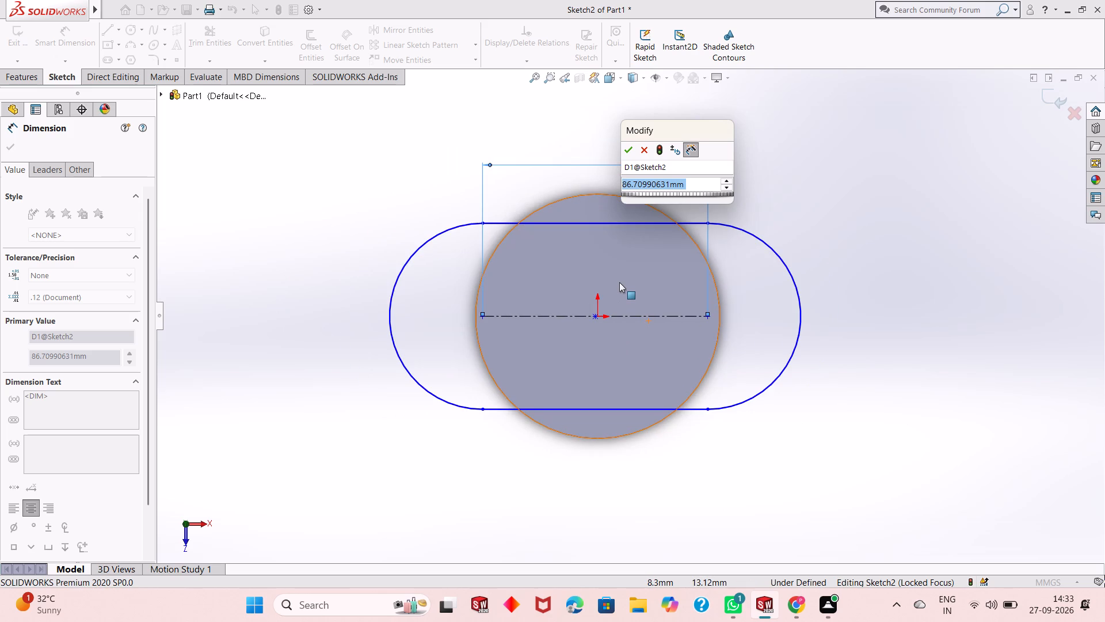
scroll(619, 282, "down", 1)
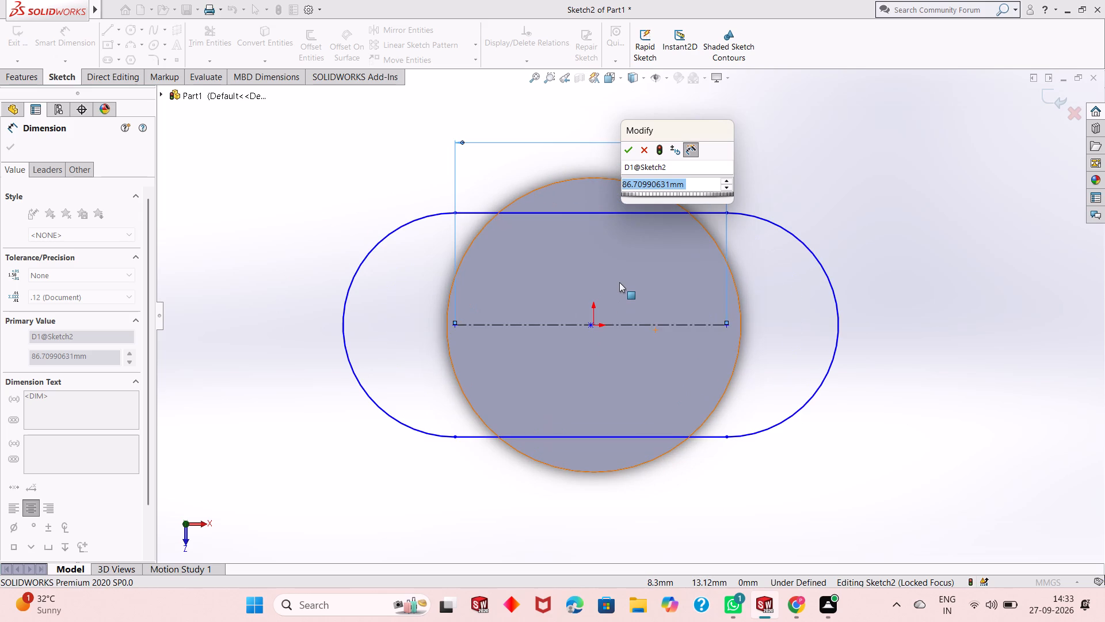
scroll(619, 282, "down", 1)
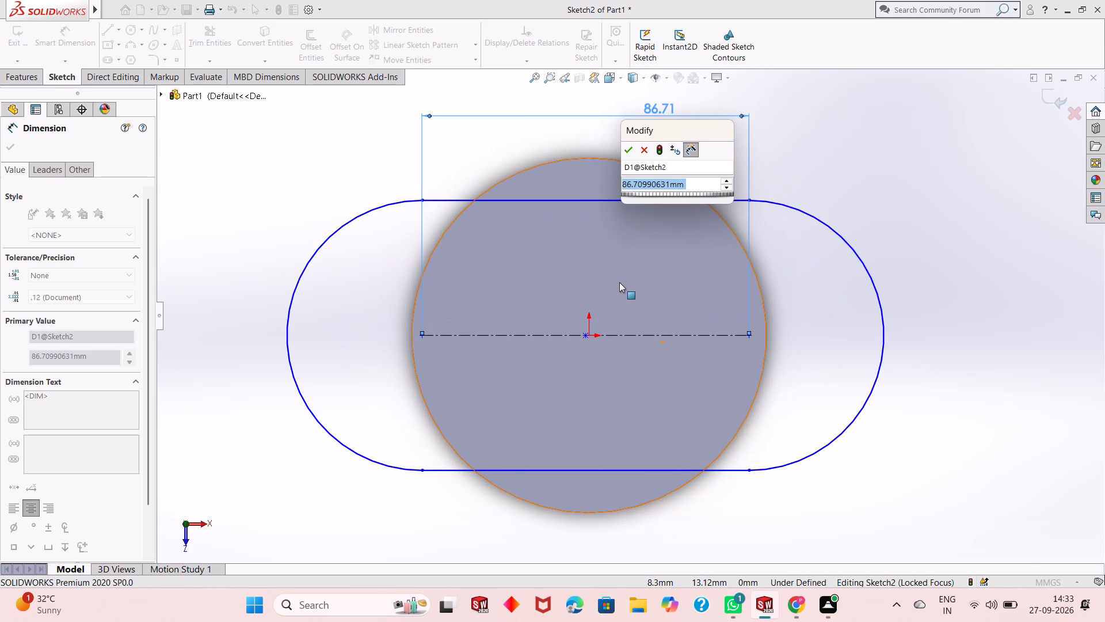
scroll(619, 282, "up", 1)
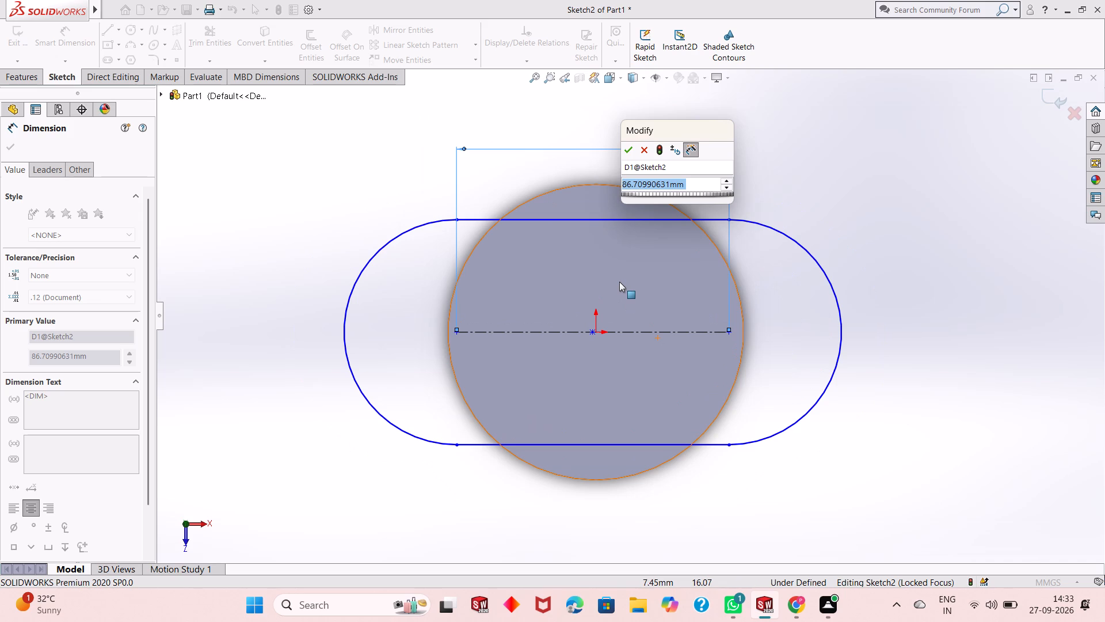
type("36")
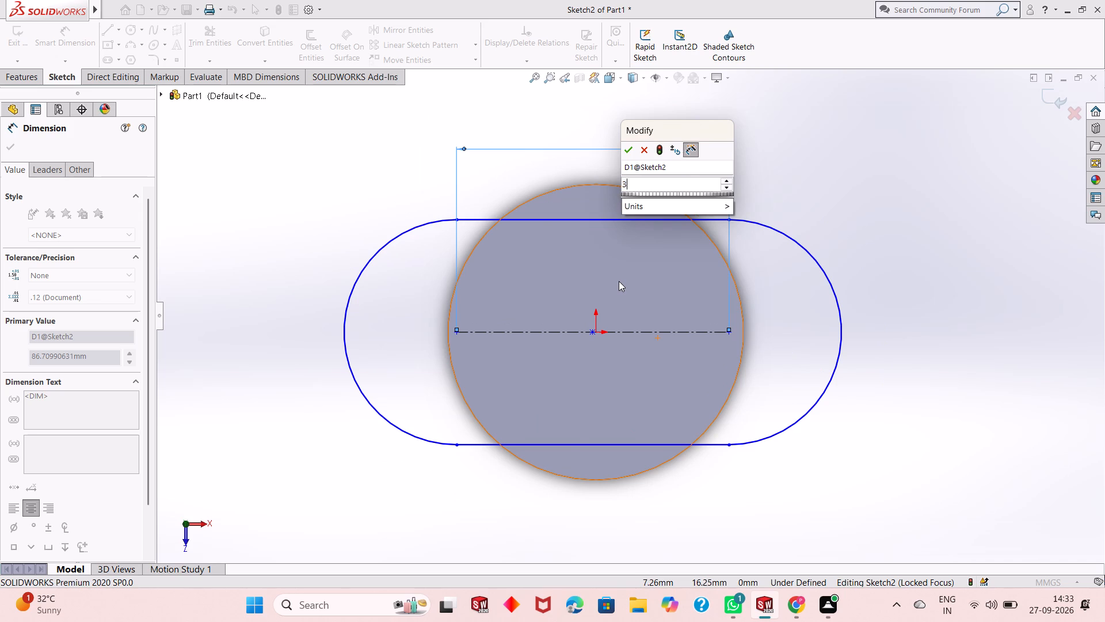
key("Return")
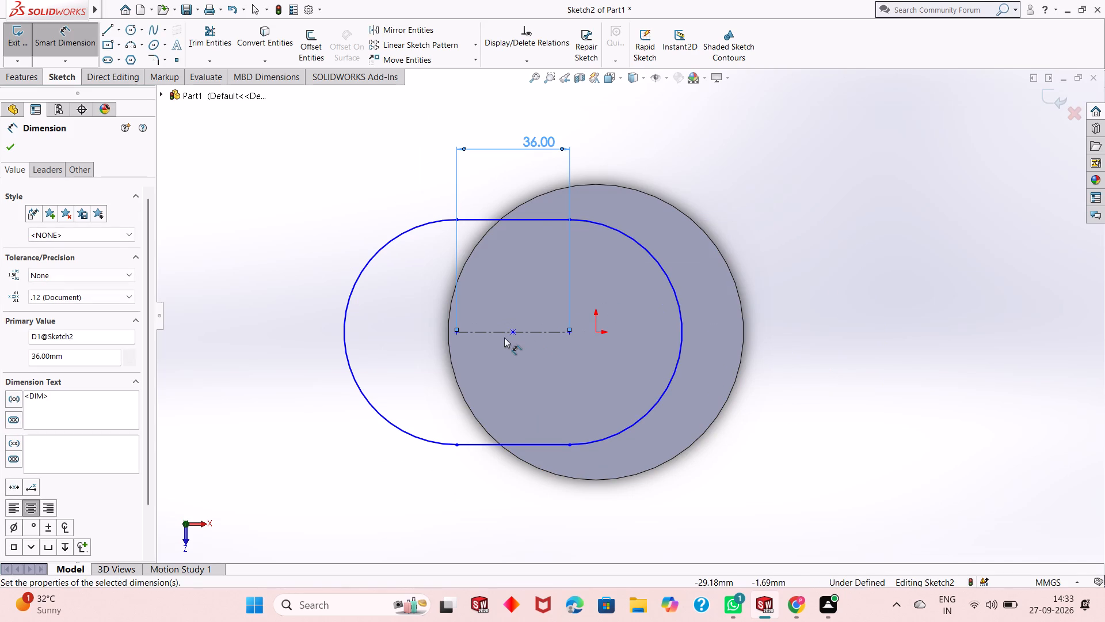
Dimension the horizontal distance between the slot's midpoint and the origin as 0 mm, placing the dimension below the cylinder.
left_click(513, 333)
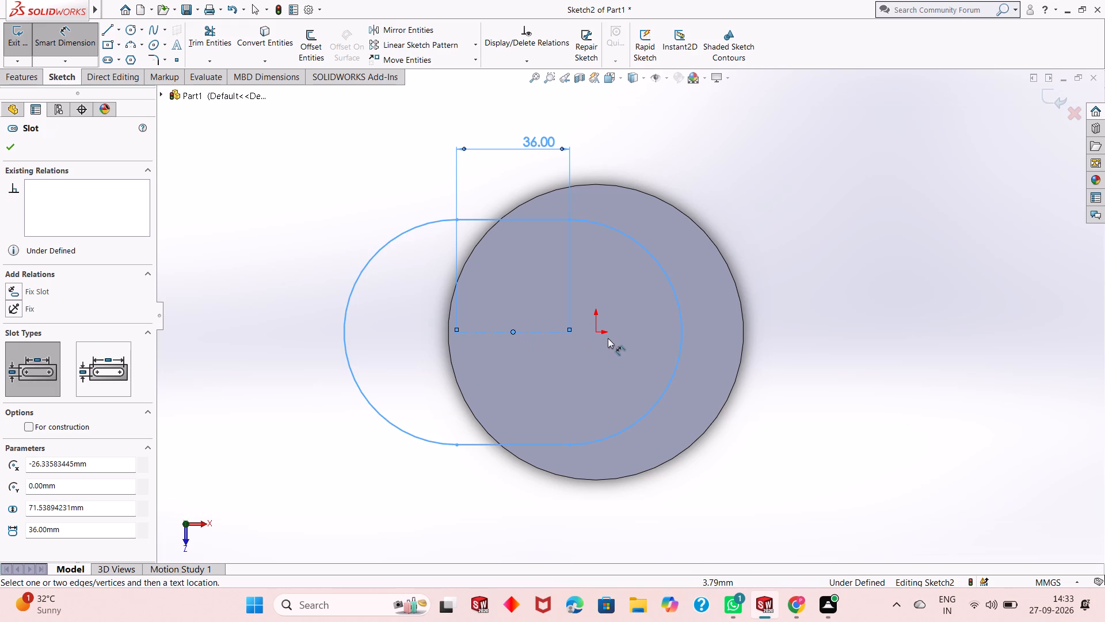
left_click(596, 332)
left_click(582, 532)
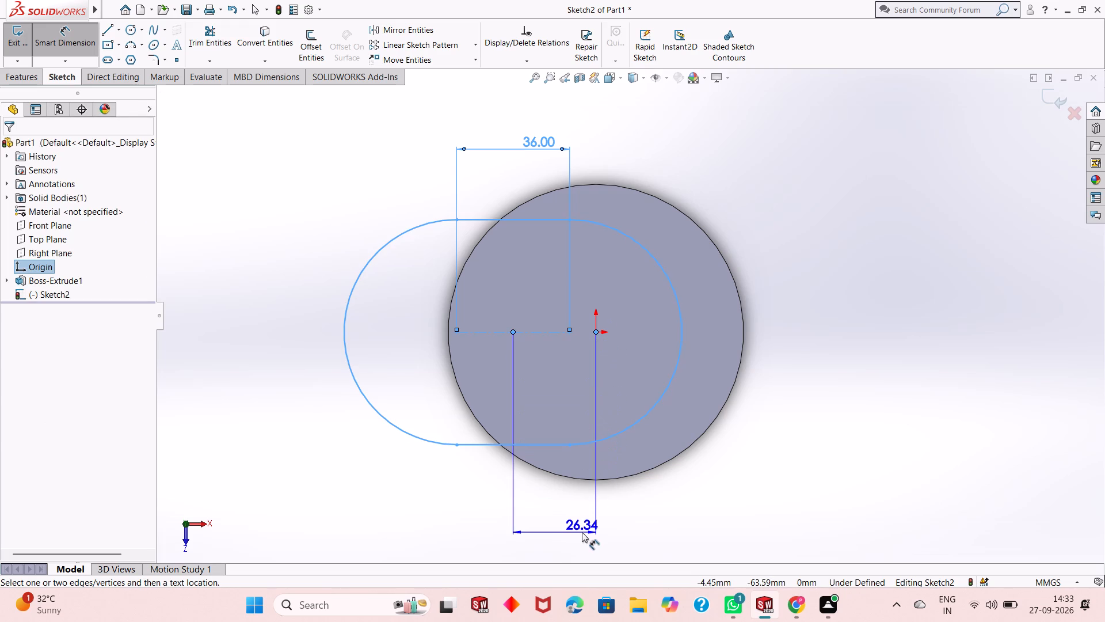
key("0")
key("Return")
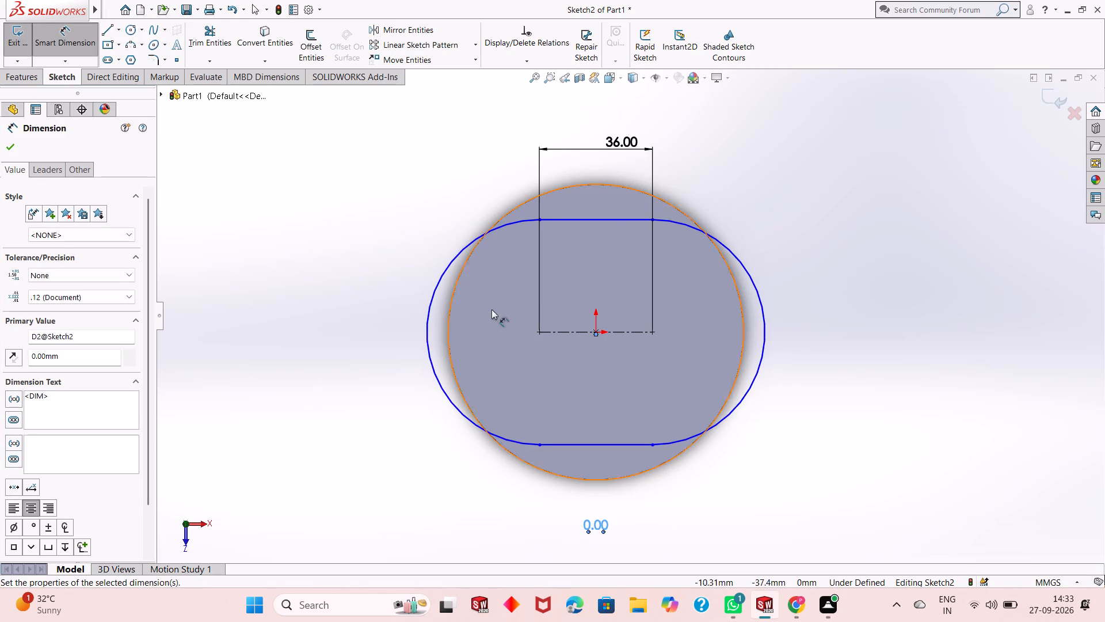
Dimension the radius of the slot's end arc on the negative X side as 60 mm.
left_click(429, 321)
left_click(279, 412)
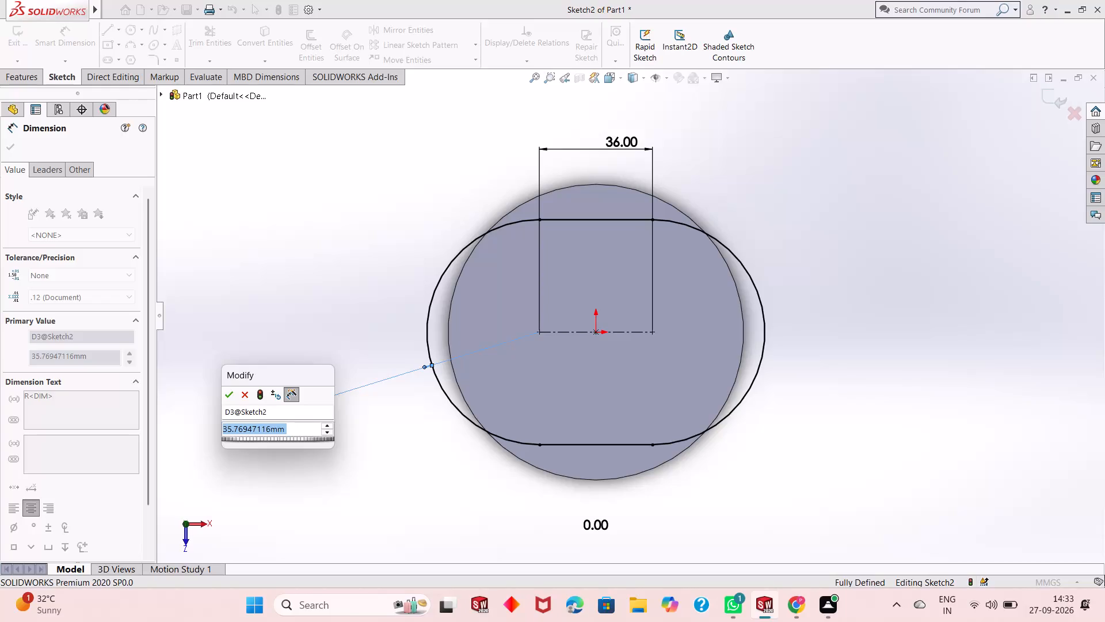
type("60")
key("Return")
key("Return")
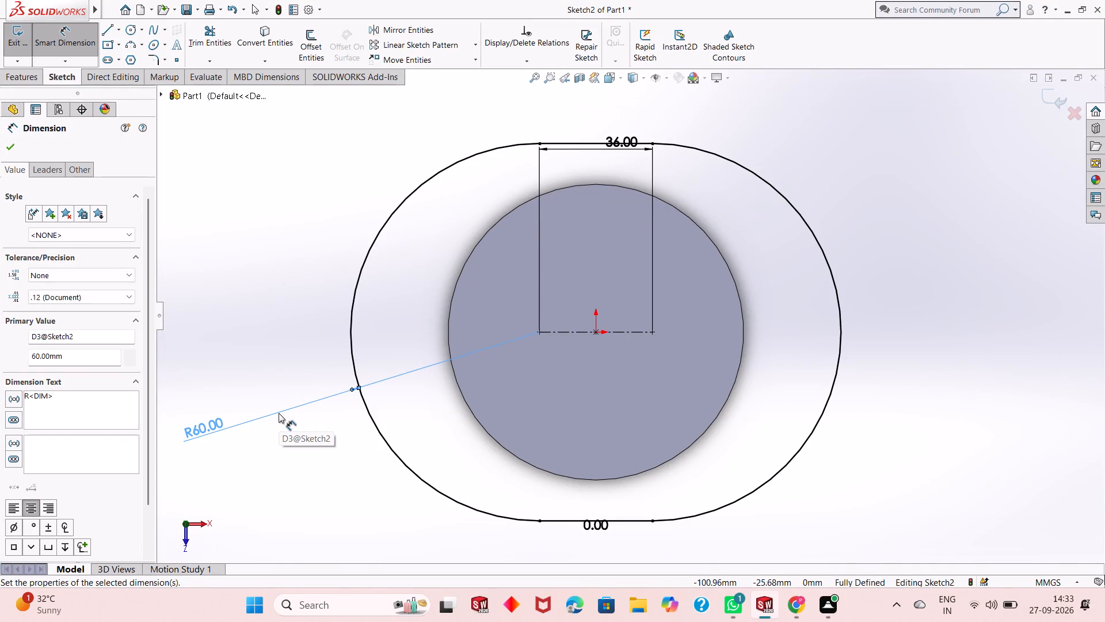
Examine the dimensioned slot outline against the cylinder from an angled view and face-on, and leave the dimension tool.
scroll(622, 352, "up", 3)
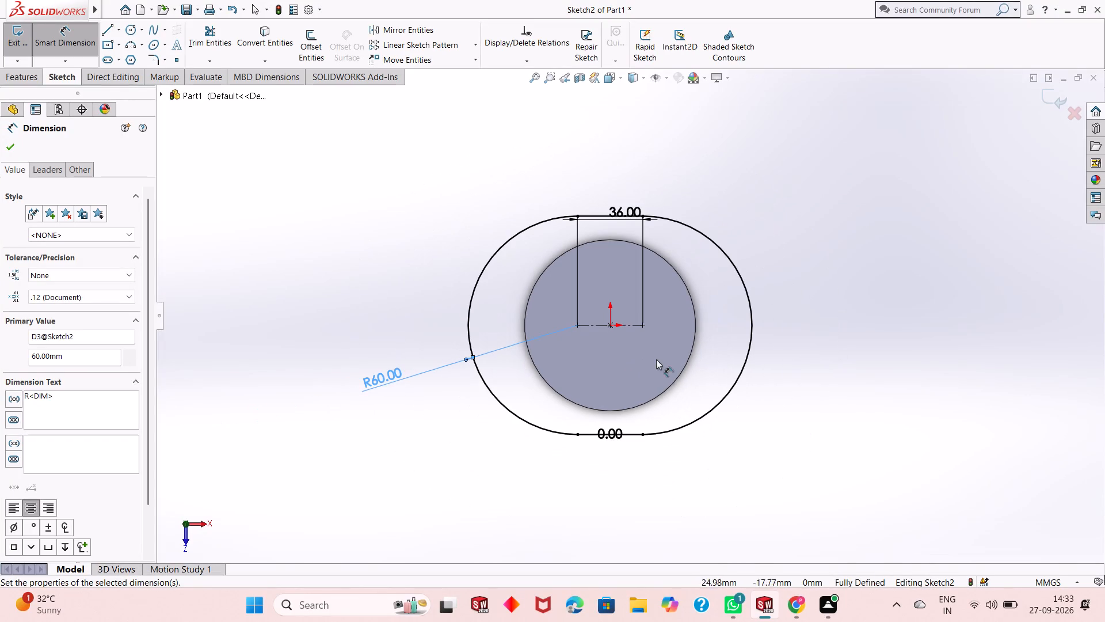
middle_click_drag(672, 474, 675, 300)
scroll(676, 442, "down", 1)
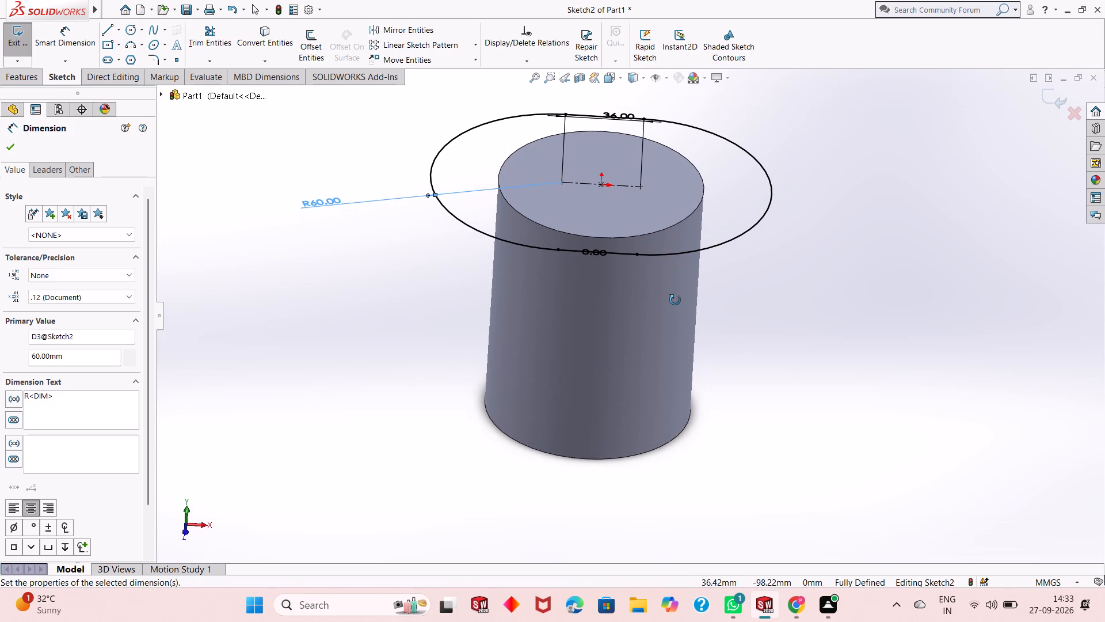
middle_click_drag(675, 300, 680, 381)
scroll(679, 381, "up", 1)
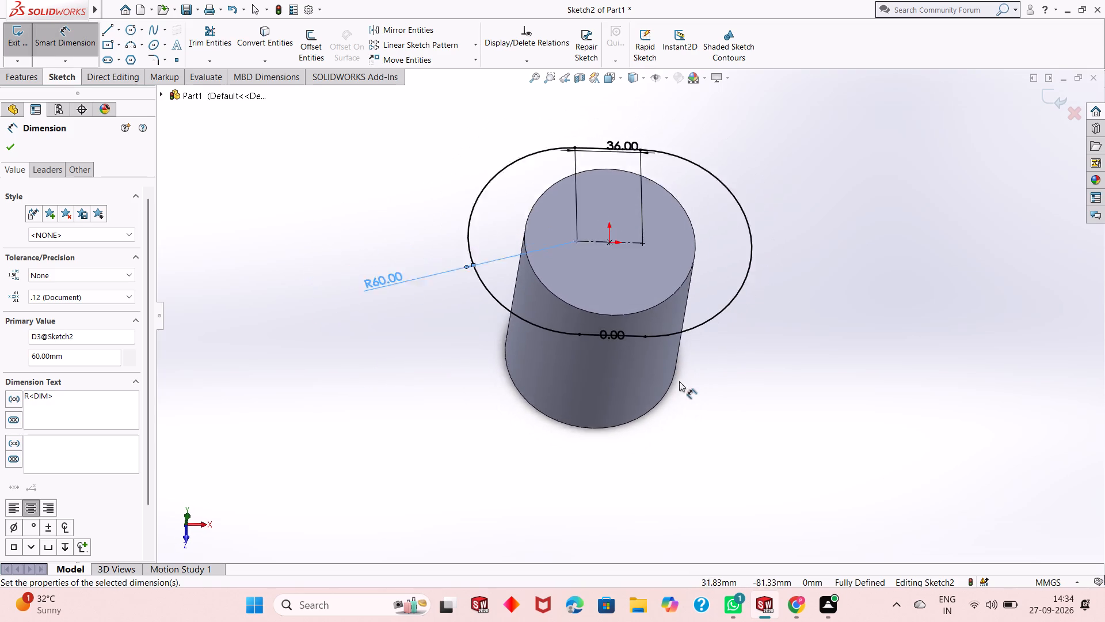
scroll(679, 381, "up", 2)
key("ctrl+8")
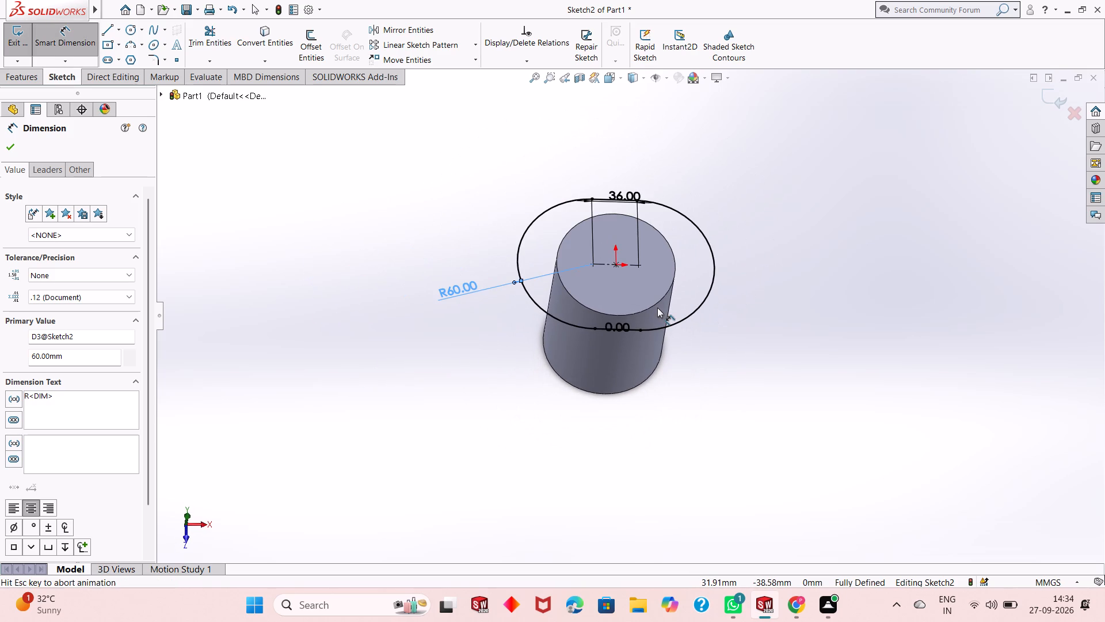
scroll(956, 503, "up", 3)
scroll(795, 261, "down", 1)
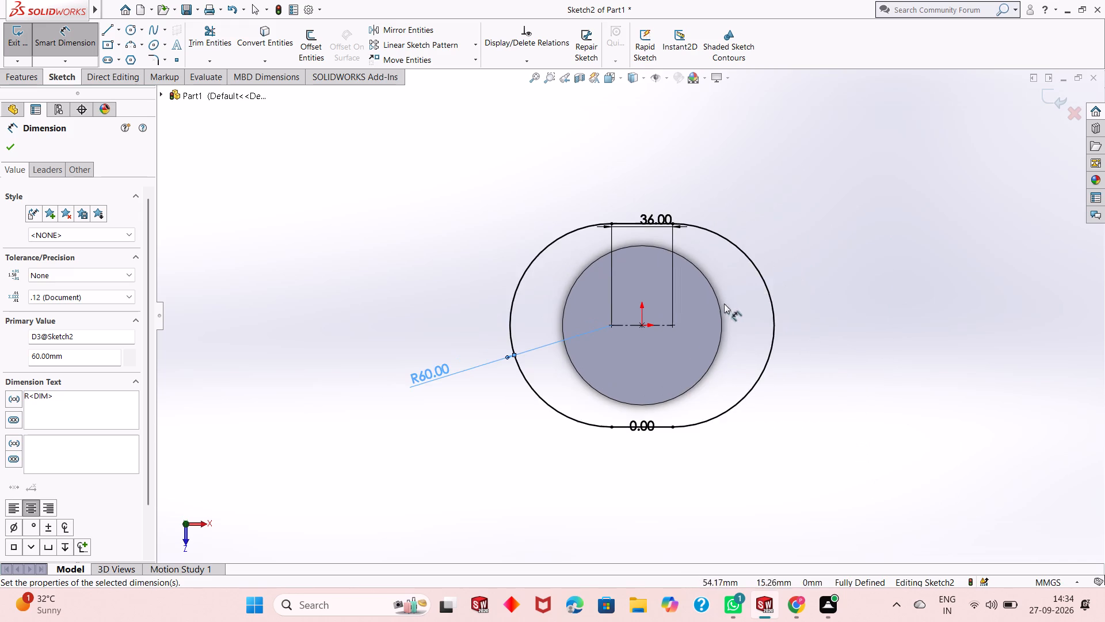
scroll(682, 320, "down", 1)
scroll(635, 328, "down", 2)
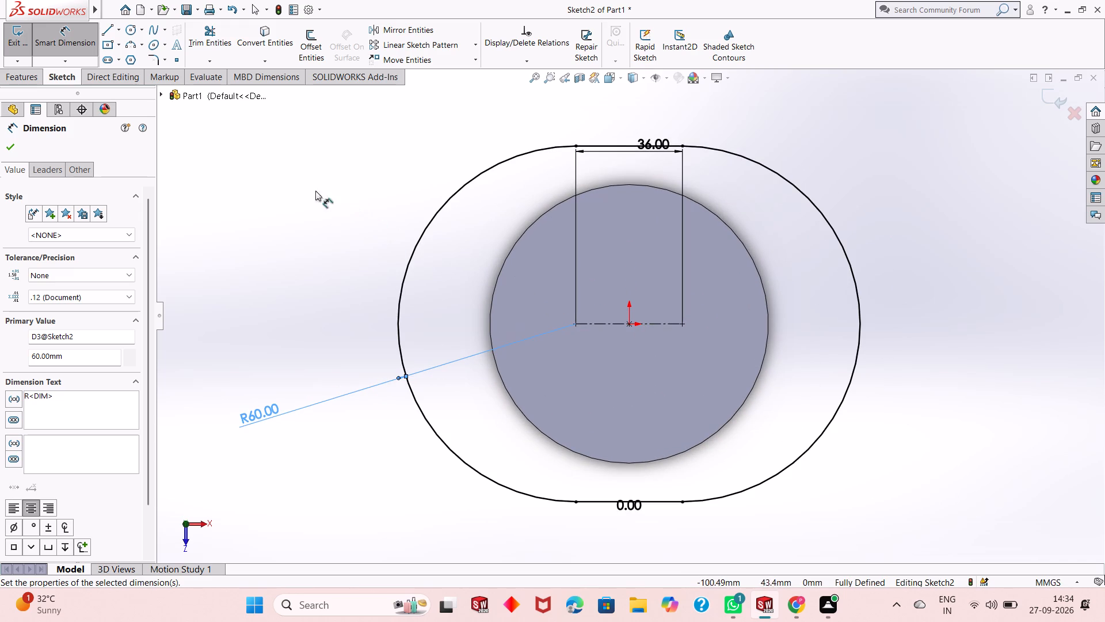
right_click(260, 183)
left_click(298, 221)
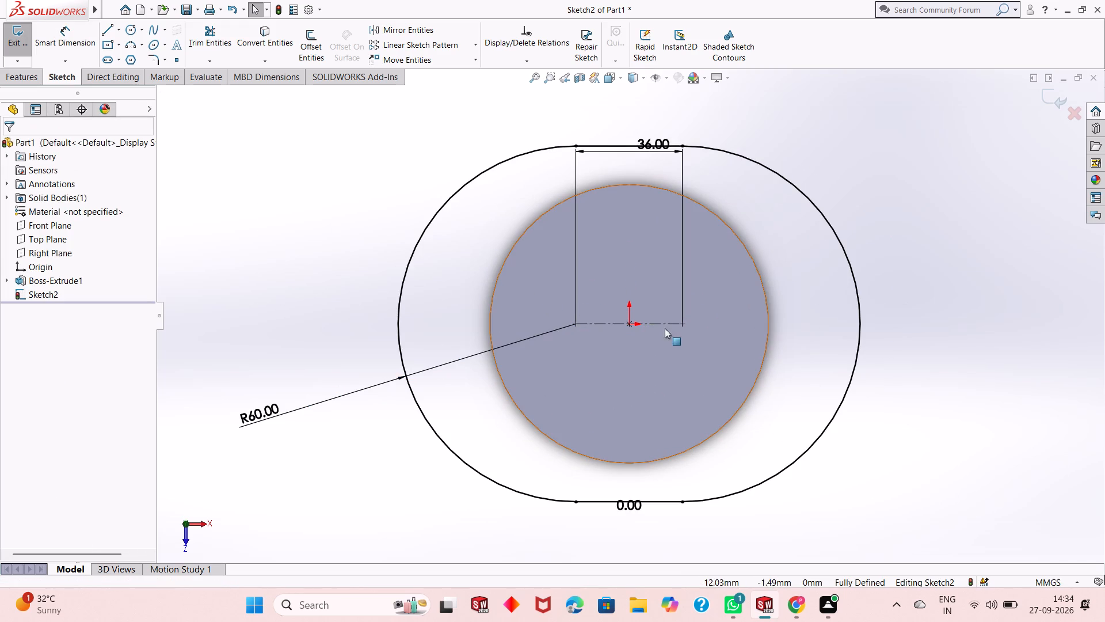
scroll(668, 330, "up", 2)
scroll(636, 309, "down", 1)
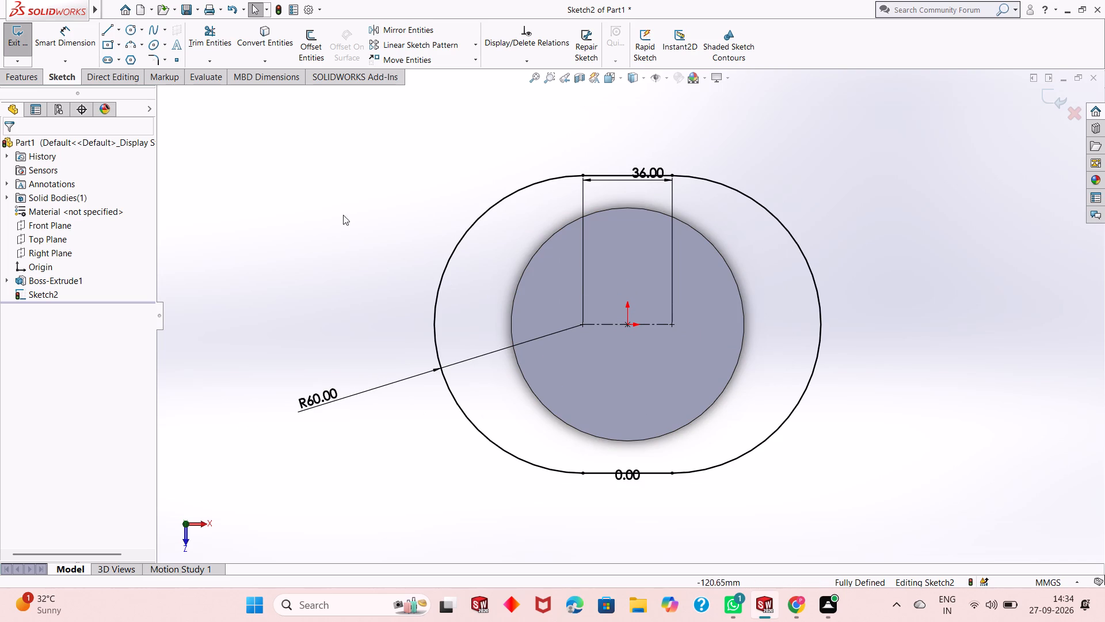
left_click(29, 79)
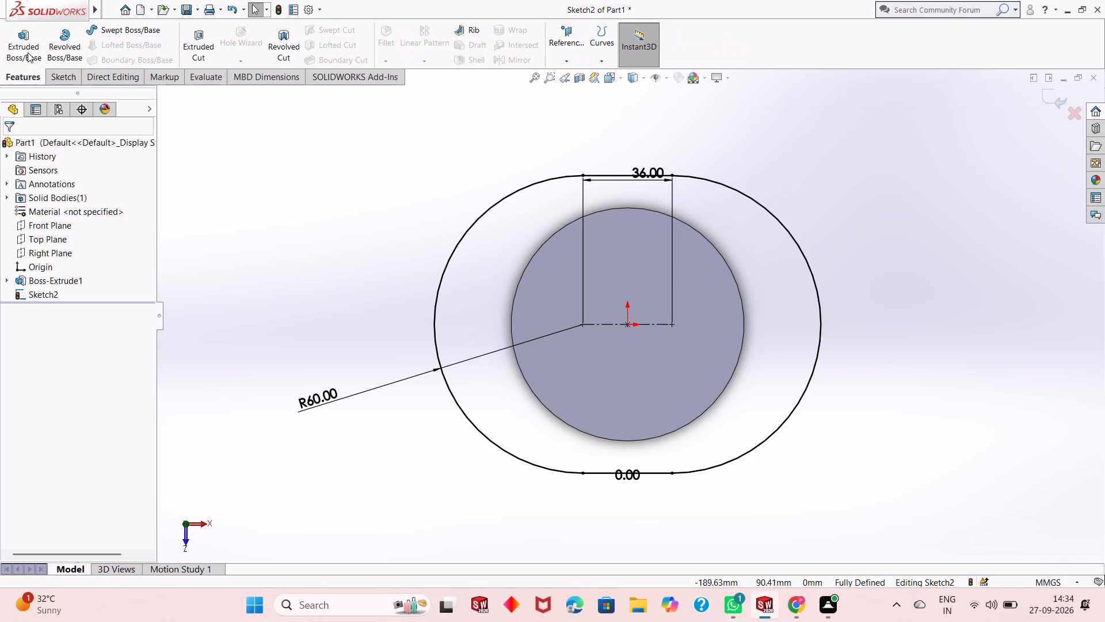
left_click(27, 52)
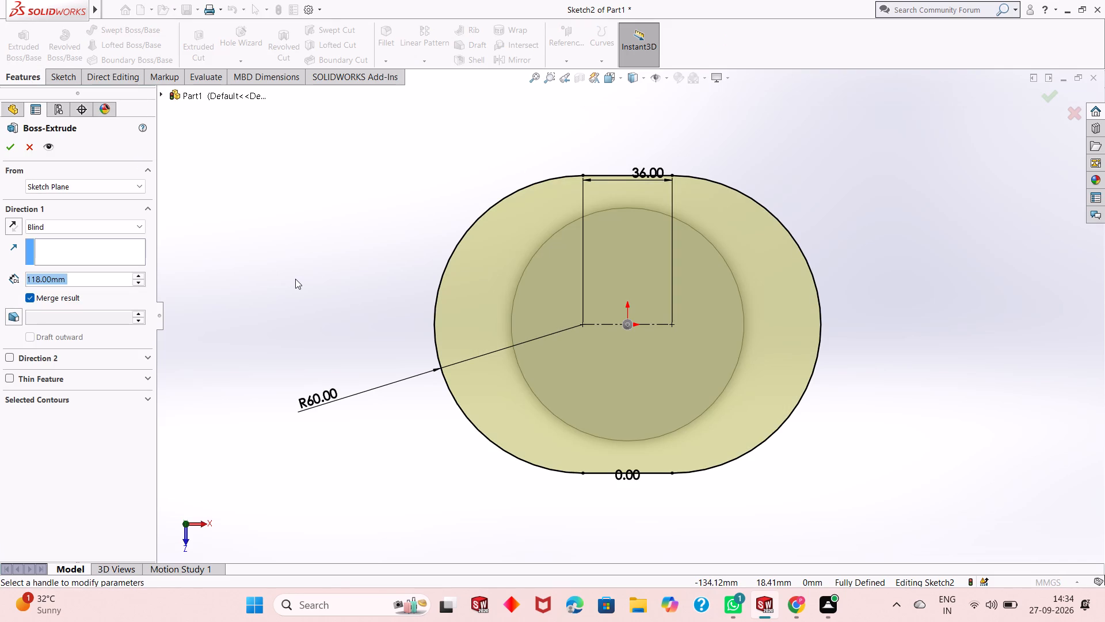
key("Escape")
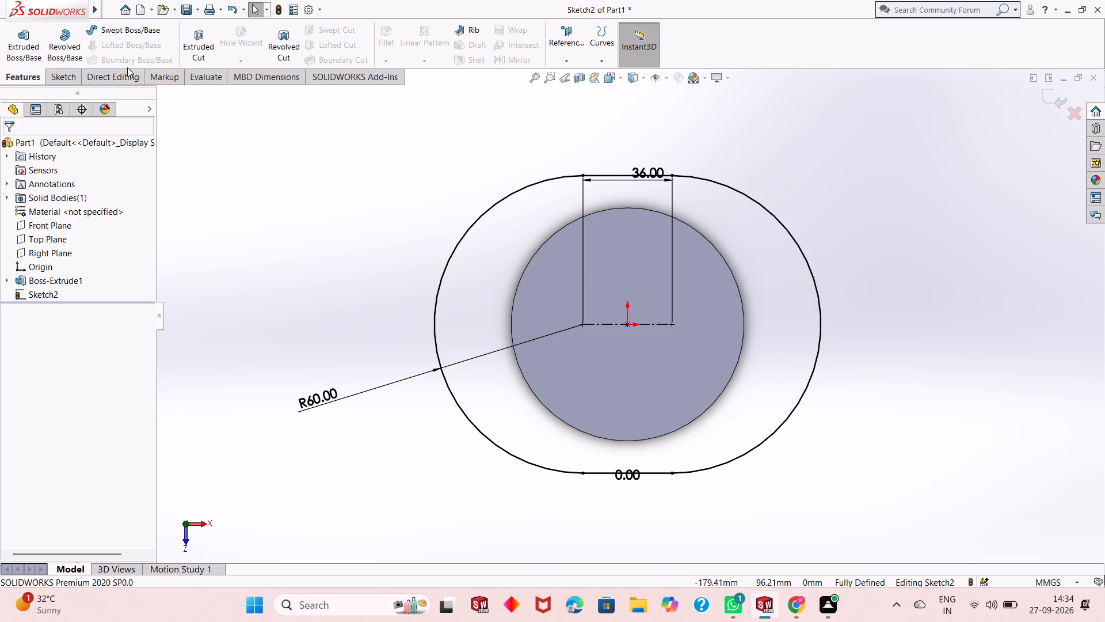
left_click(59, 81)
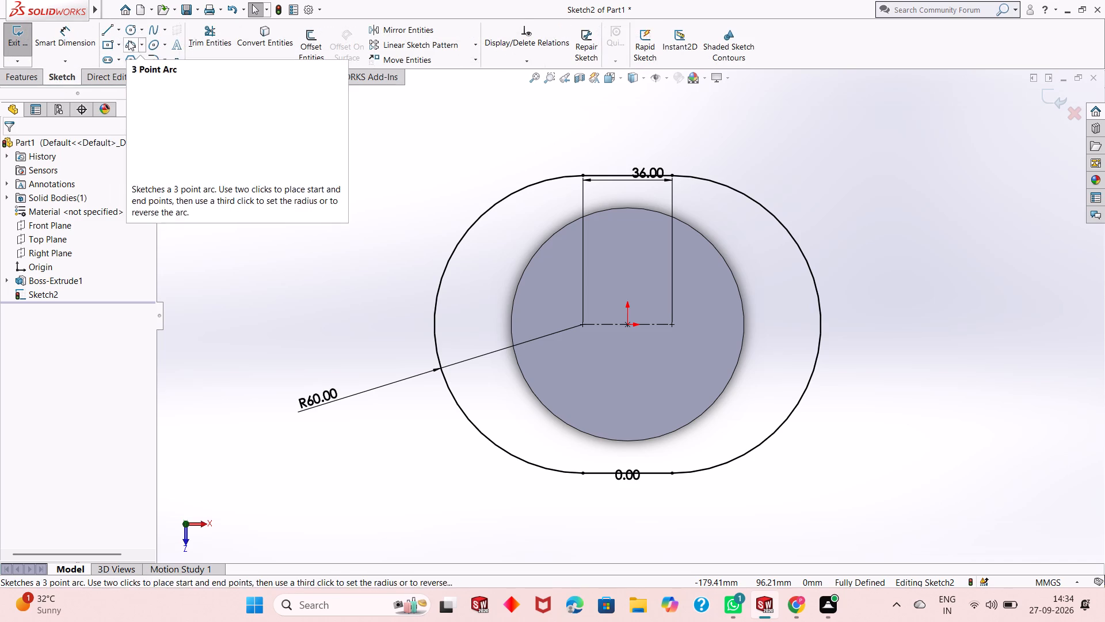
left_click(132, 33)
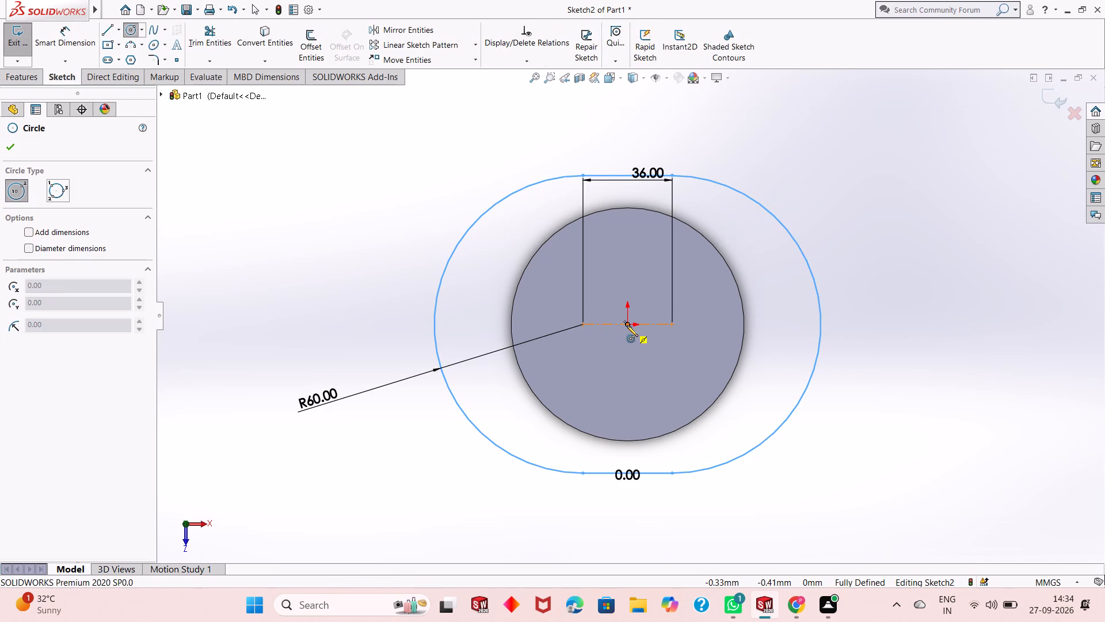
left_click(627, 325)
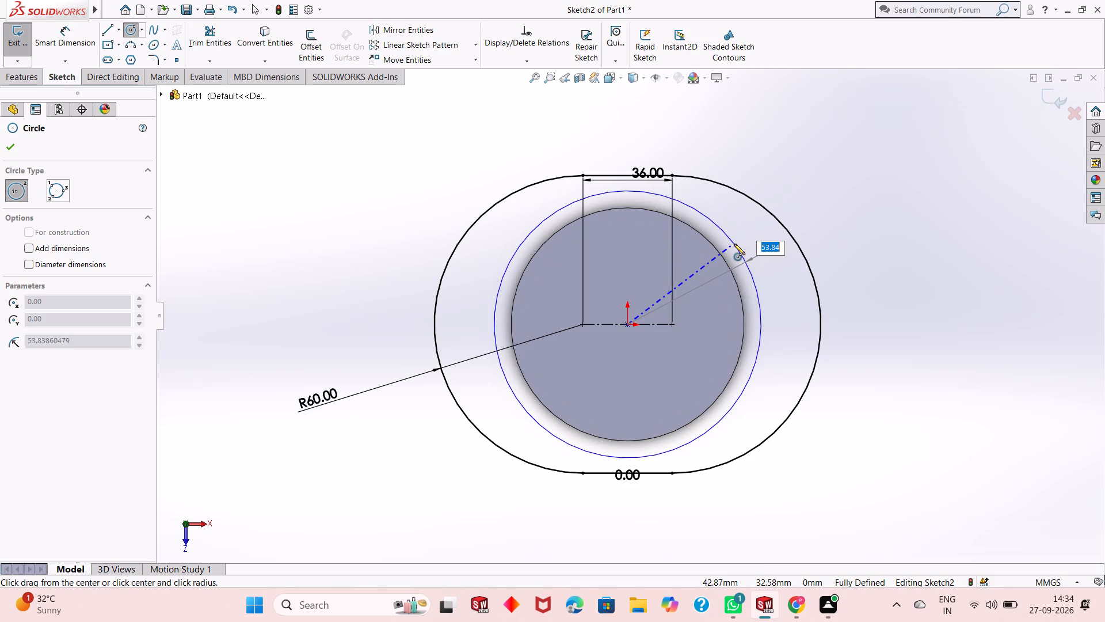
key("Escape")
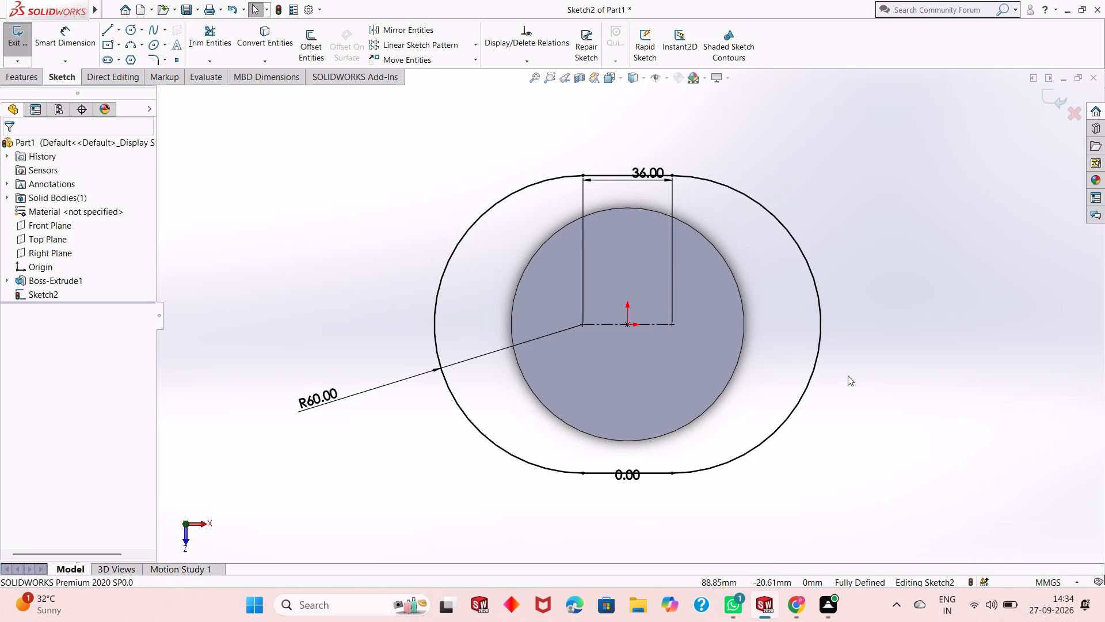
Sketch a circle of about 8.7 mm radius centred on the cylinder's edge, 47 mm from the origin along positive X.
left_click(131, 28)
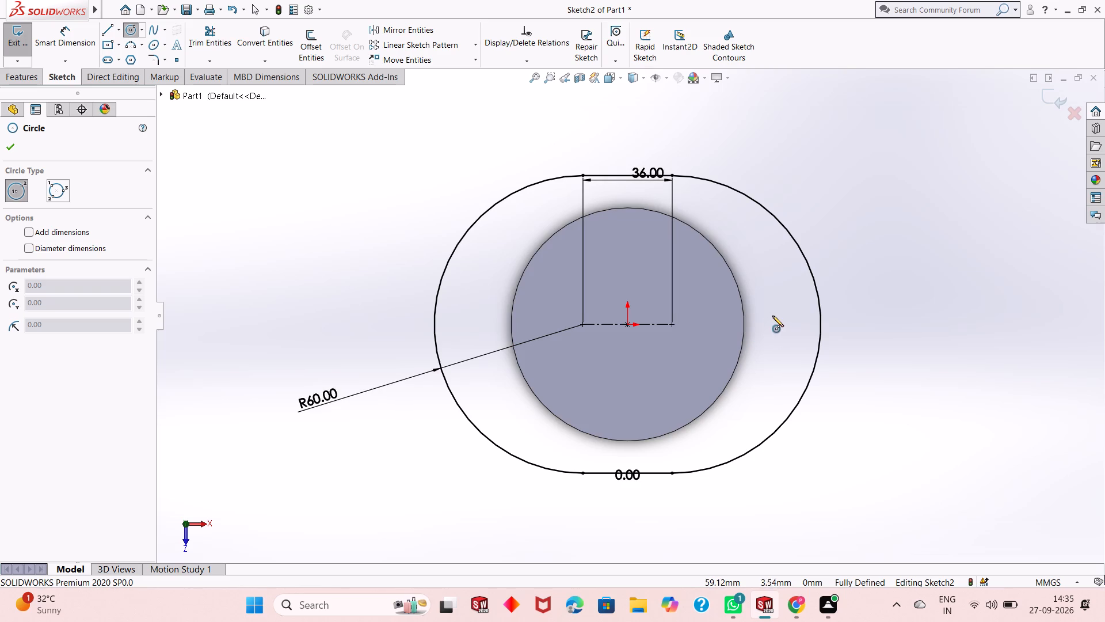
left_click(746, 324)
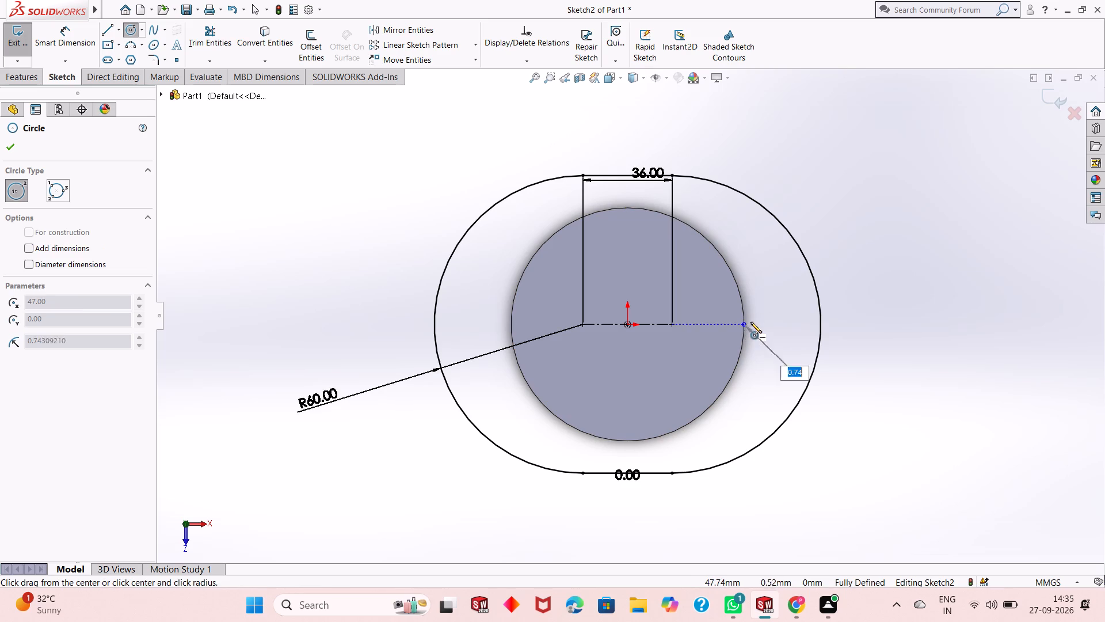
left_click(764, 317)
right_click(858, 203)
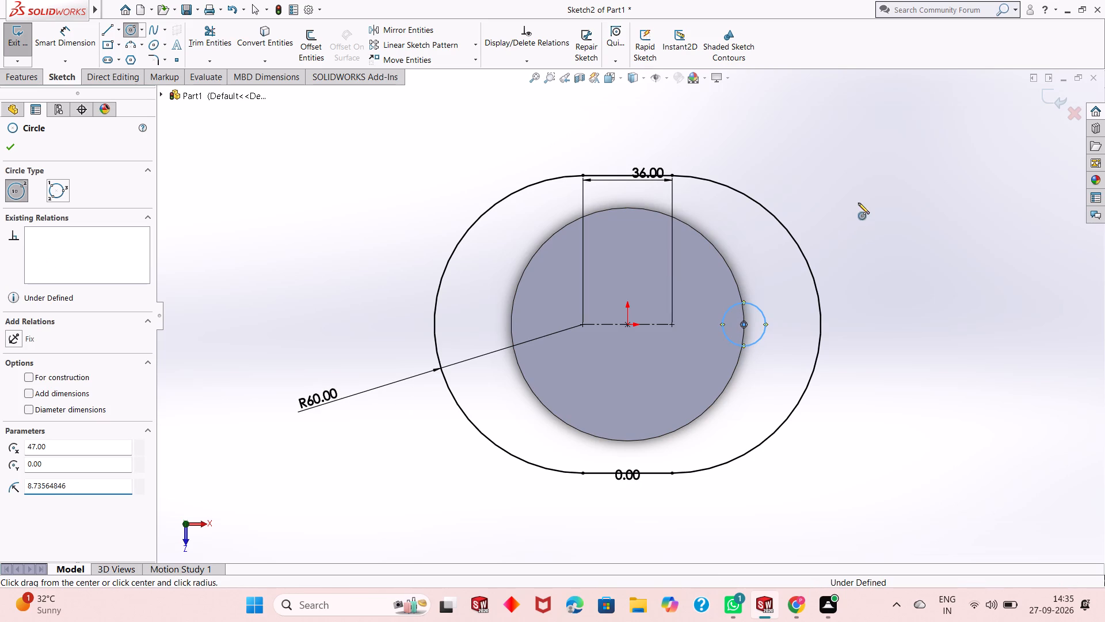
left_click(889, 213)
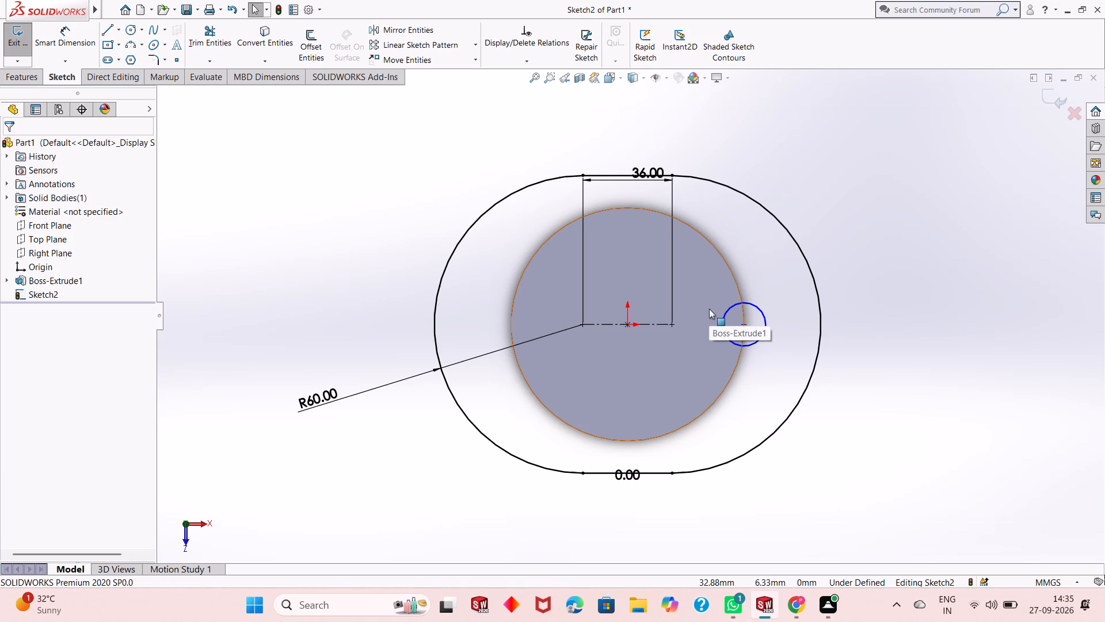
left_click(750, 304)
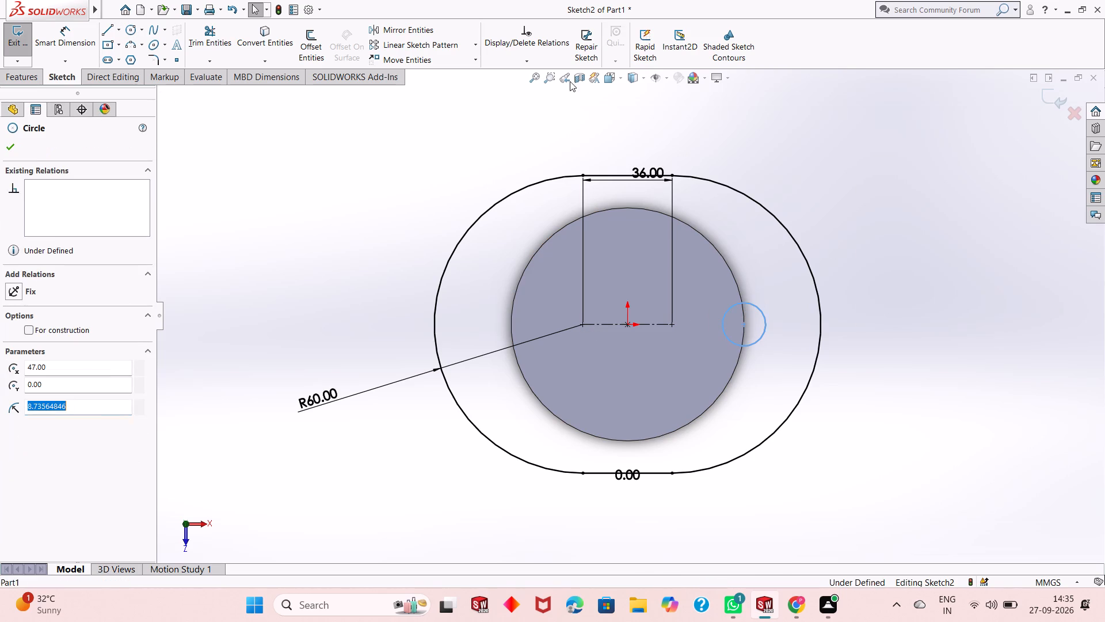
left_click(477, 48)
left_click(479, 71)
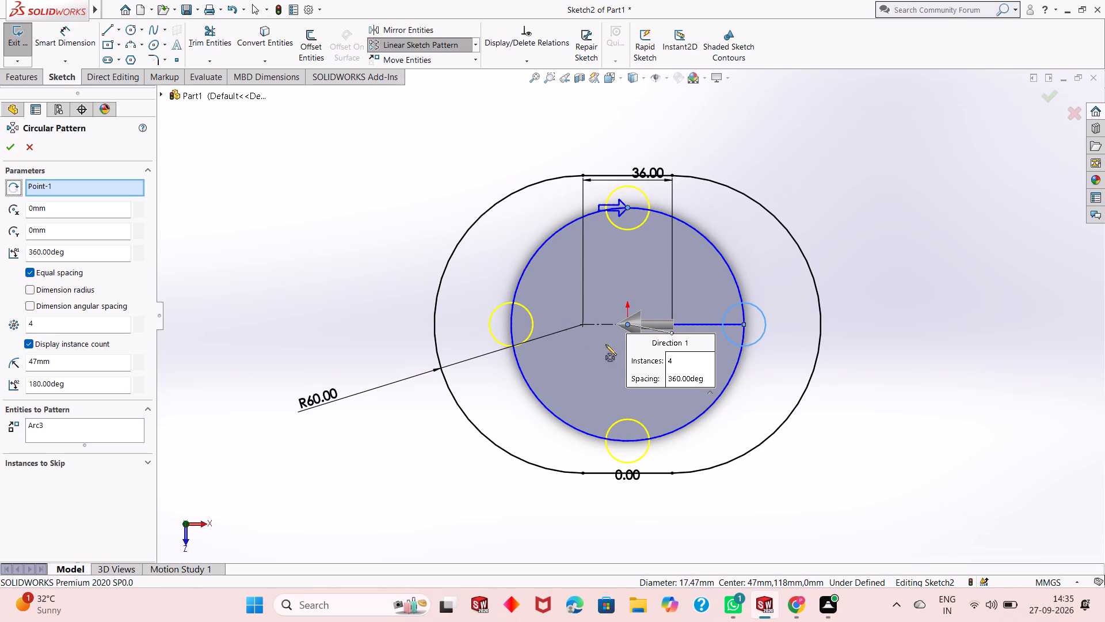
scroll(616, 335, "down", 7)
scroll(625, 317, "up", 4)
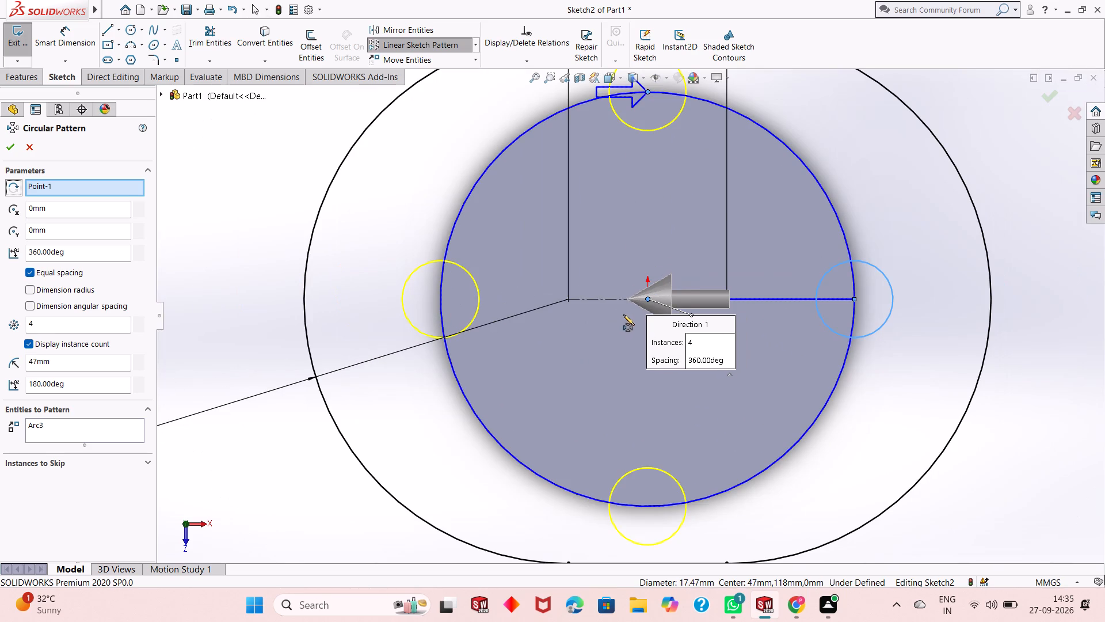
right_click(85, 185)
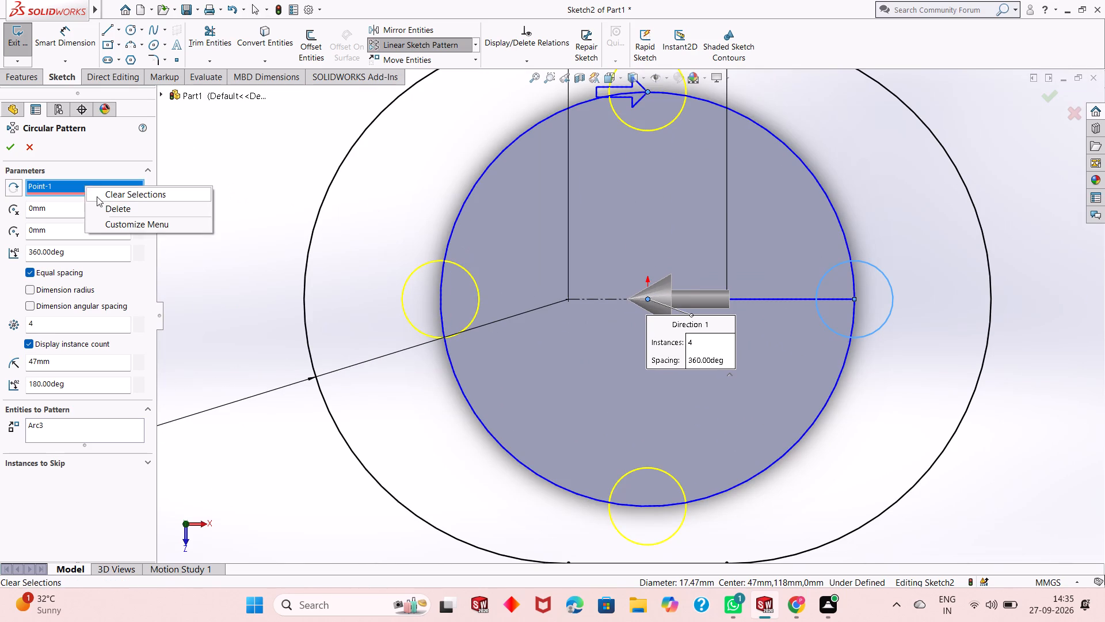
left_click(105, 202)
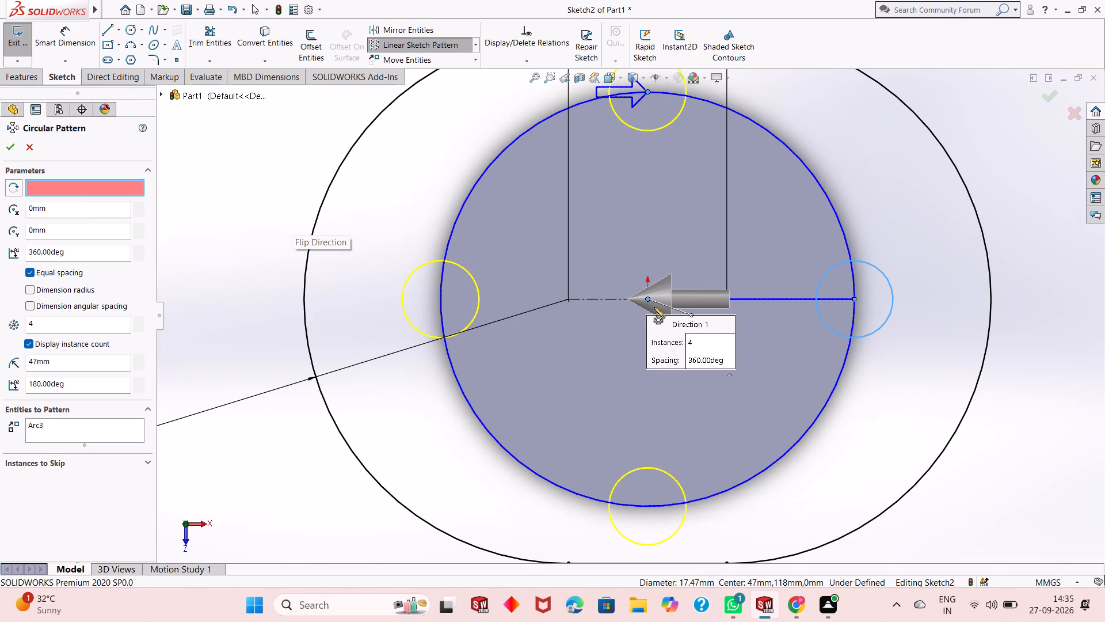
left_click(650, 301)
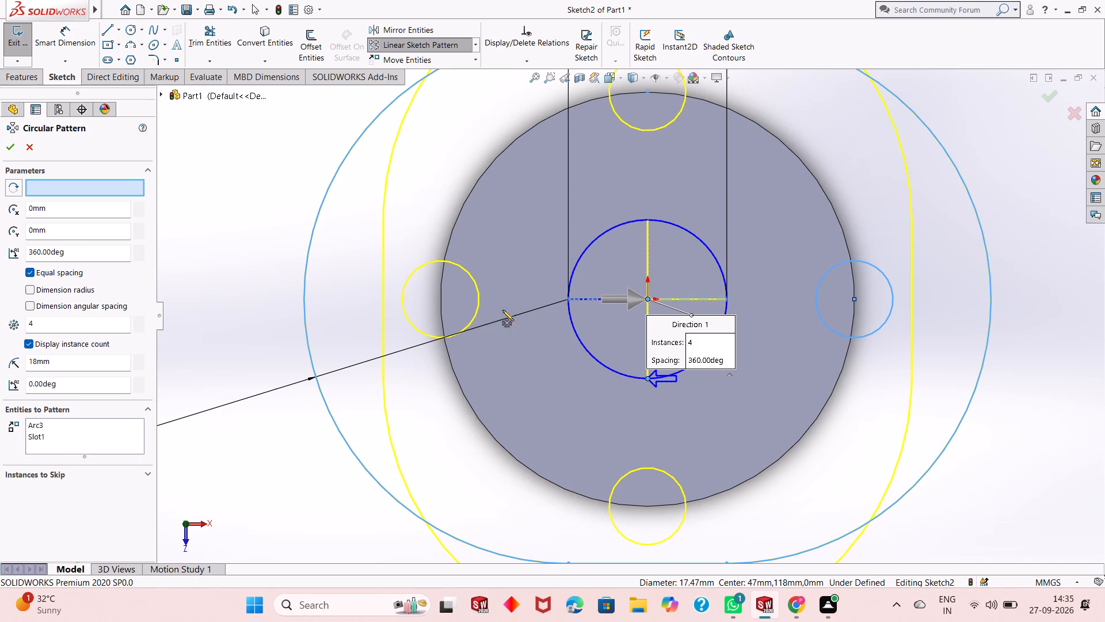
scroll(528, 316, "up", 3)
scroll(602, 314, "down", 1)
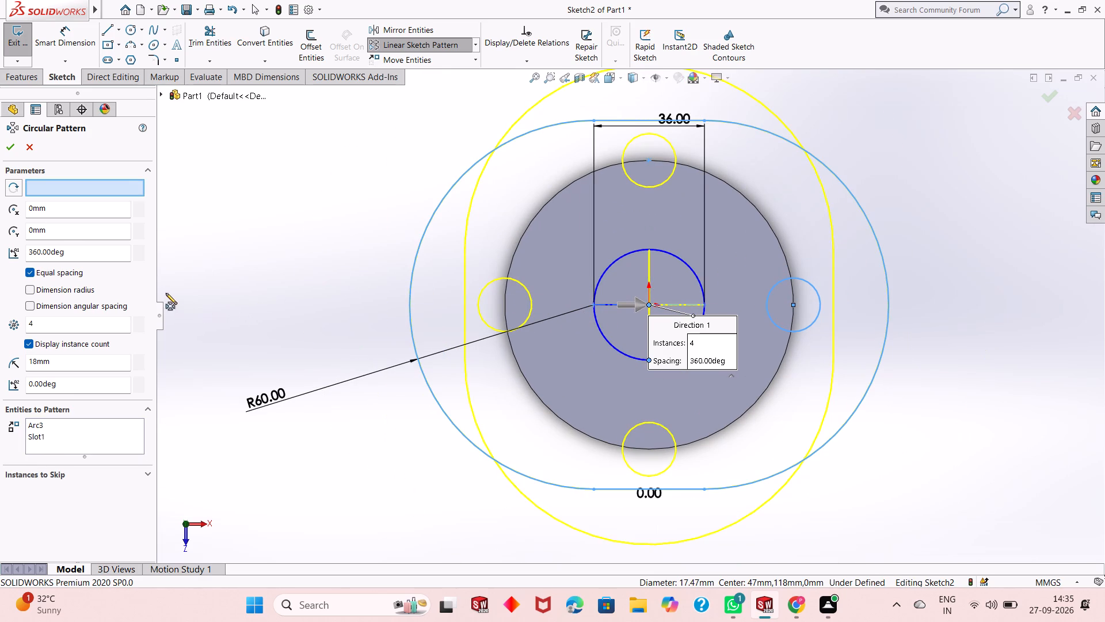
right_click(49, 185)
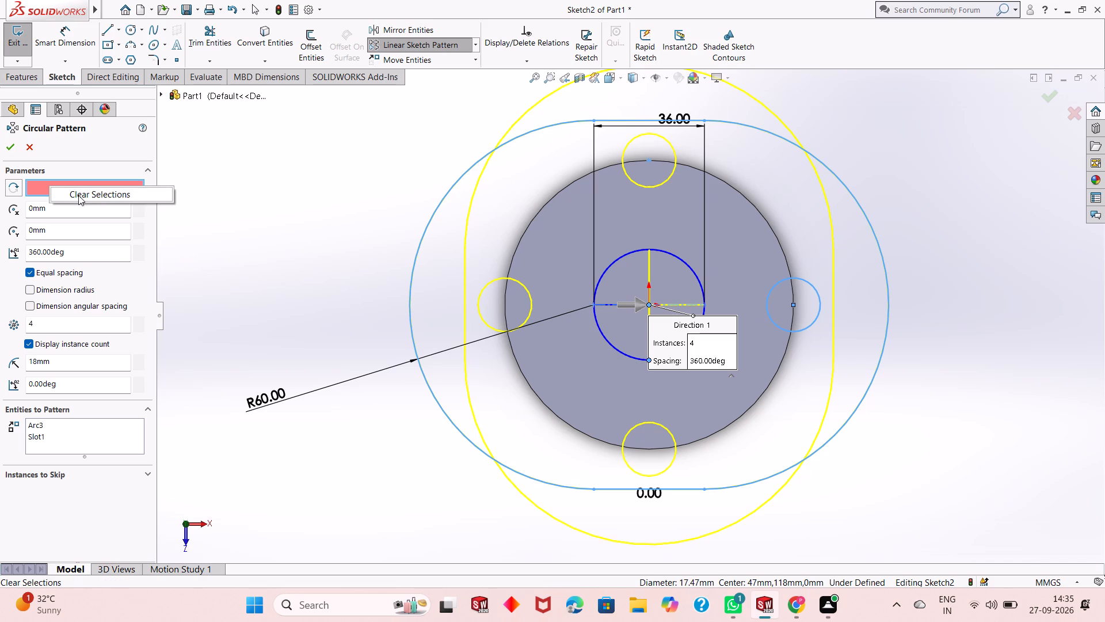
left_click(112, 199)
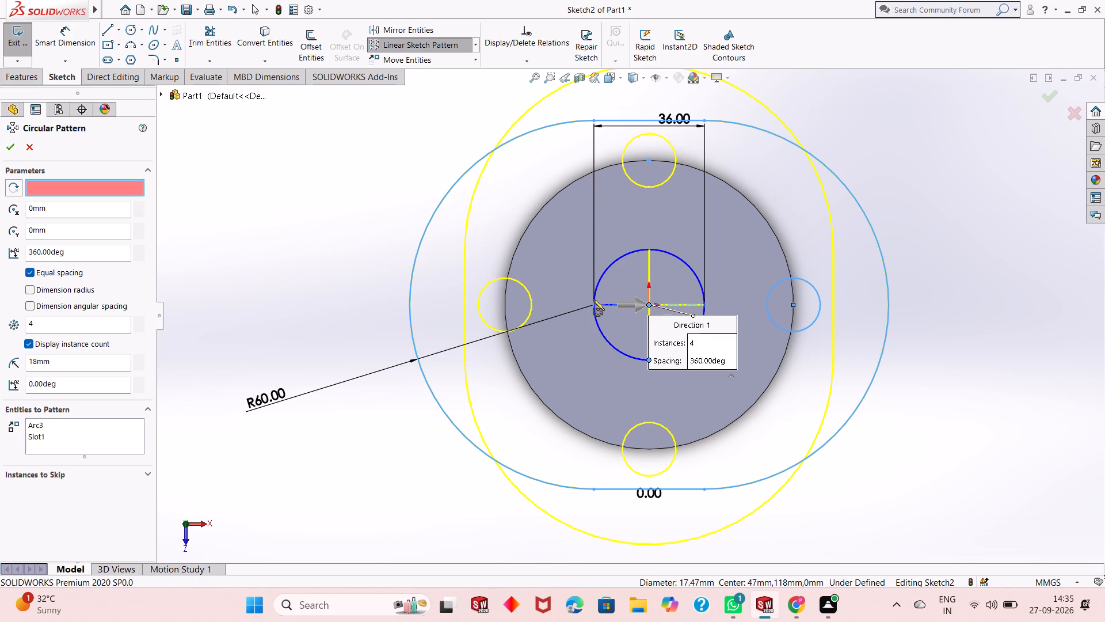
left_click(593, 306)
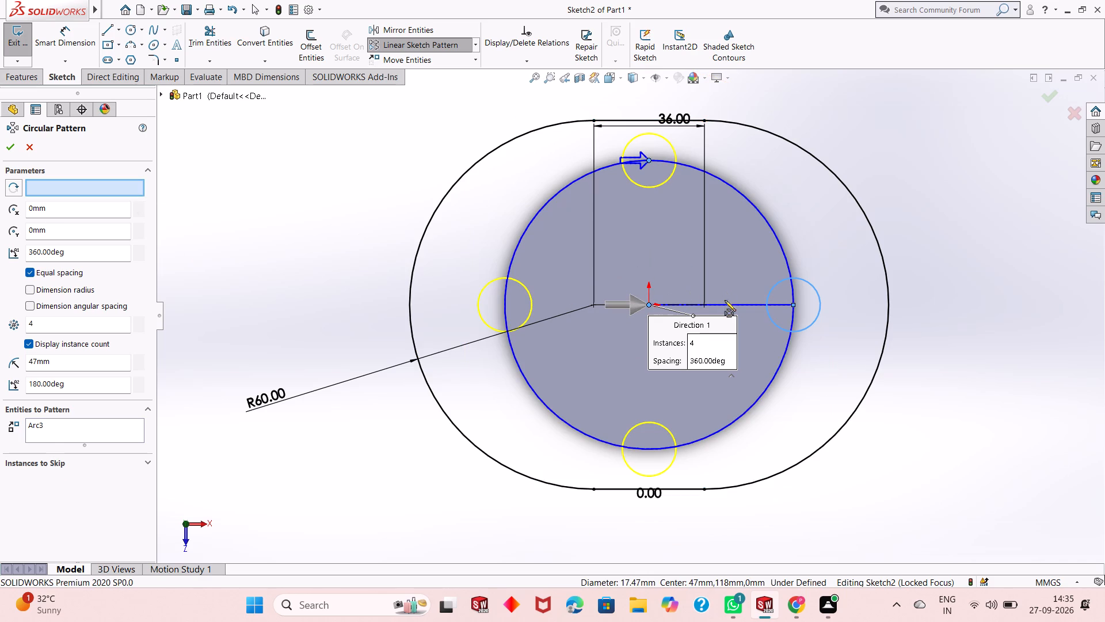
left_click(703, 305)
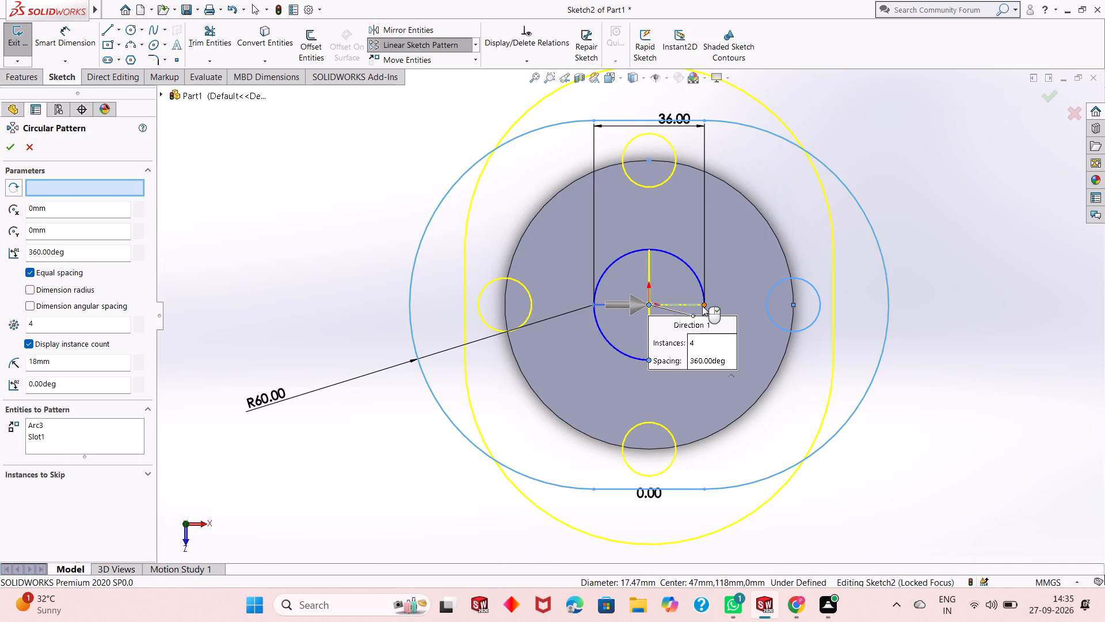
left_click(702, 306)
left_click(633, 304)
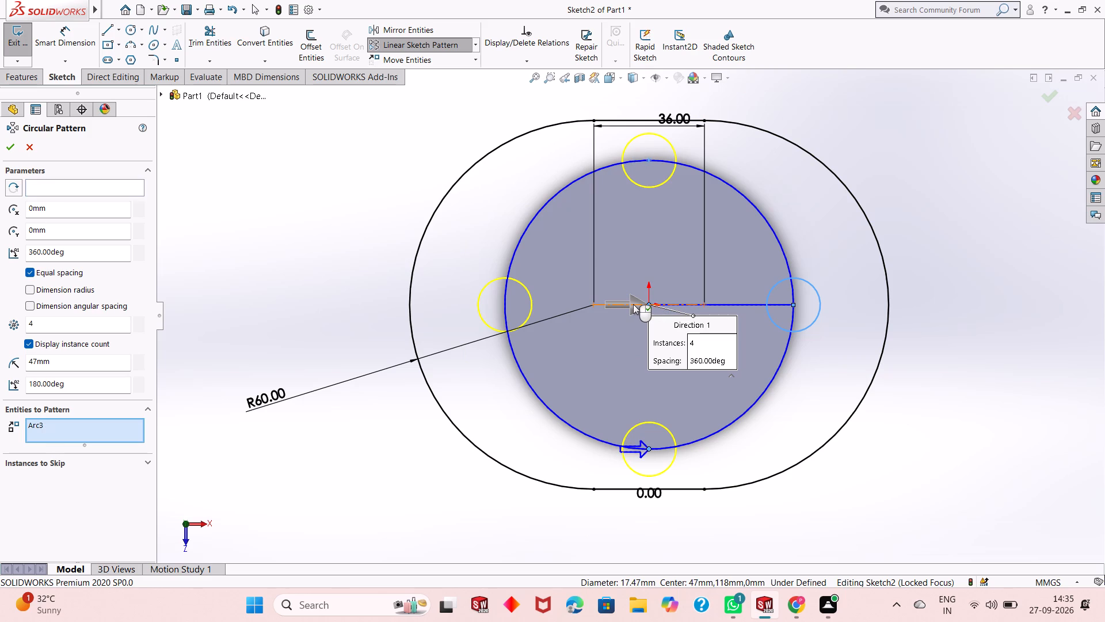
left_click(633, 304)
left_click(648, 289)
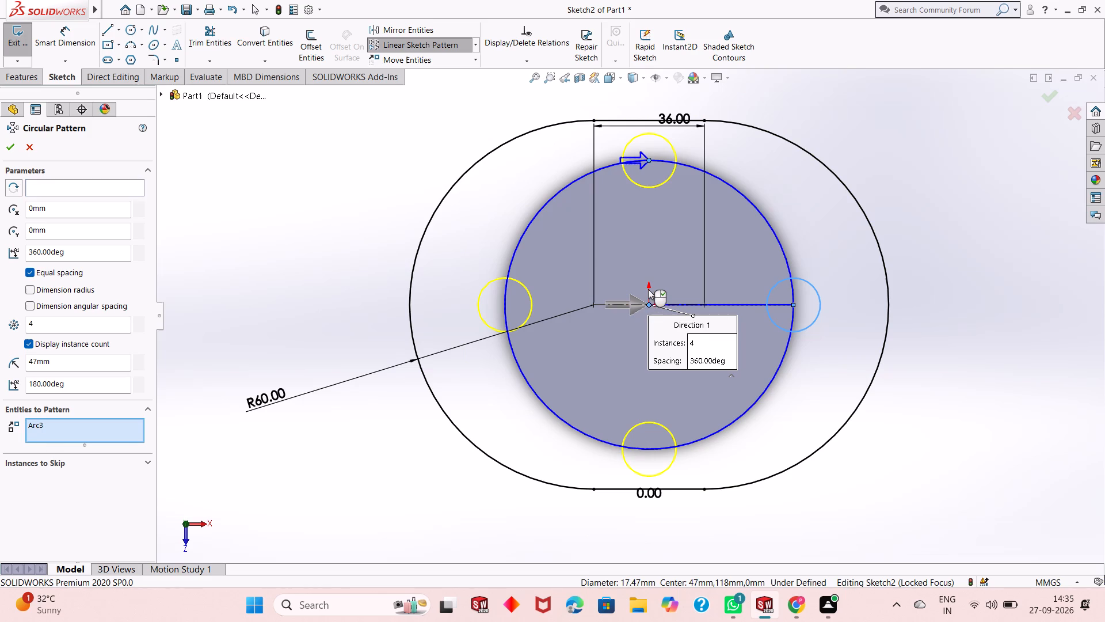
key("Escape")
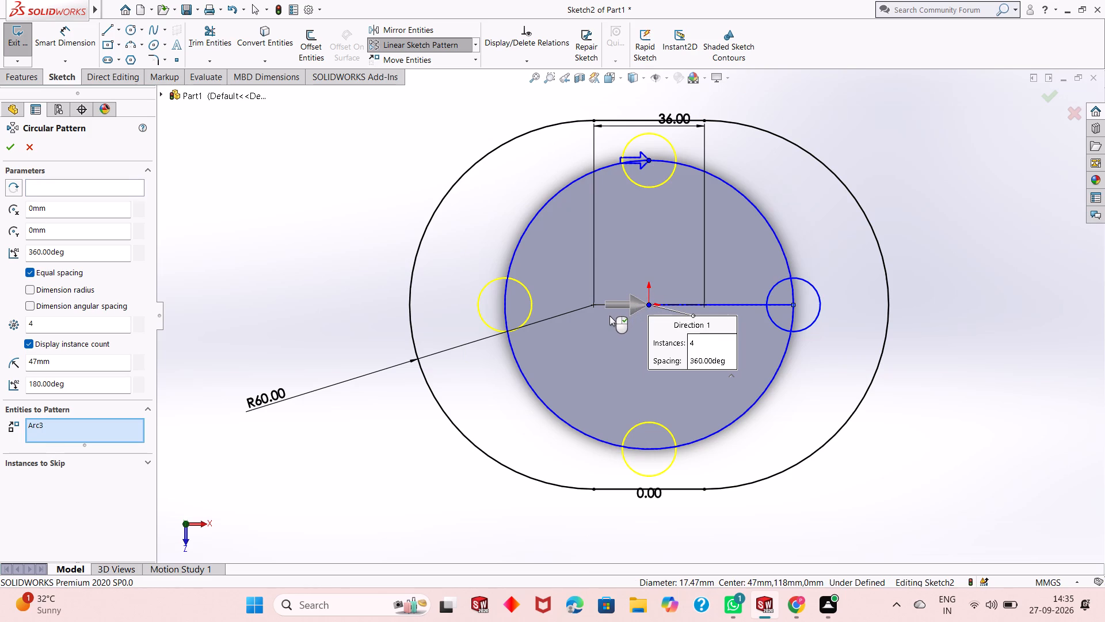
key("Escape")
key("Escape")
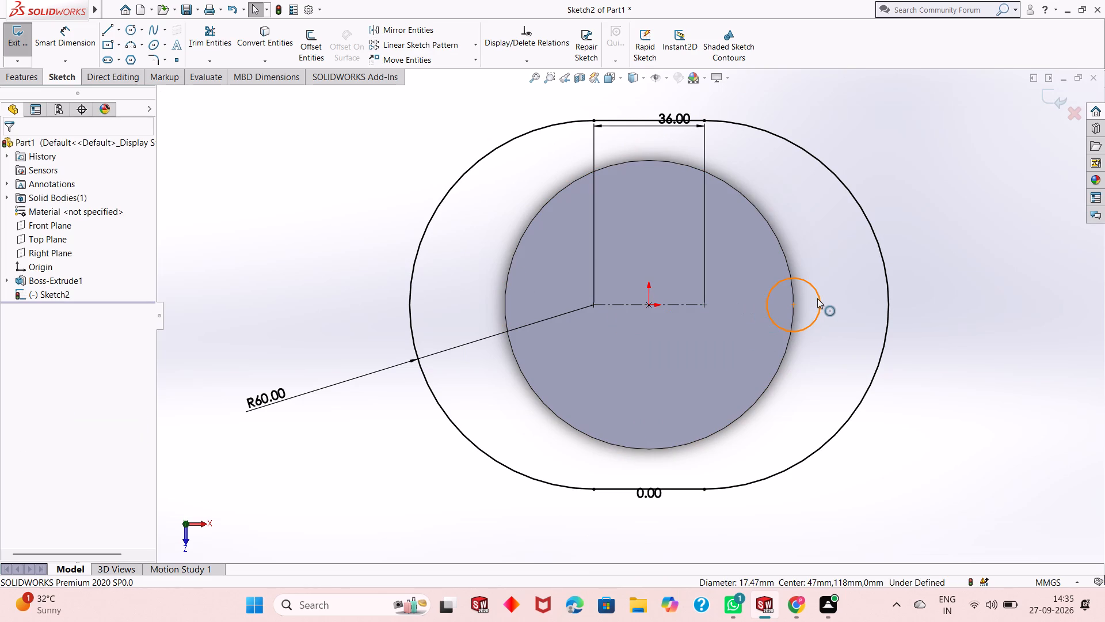
Start a circular sketch pattern of the circle on the cylinder's edge, clear its centre point, and pick the slot's centreline.
left_click(817, 298)
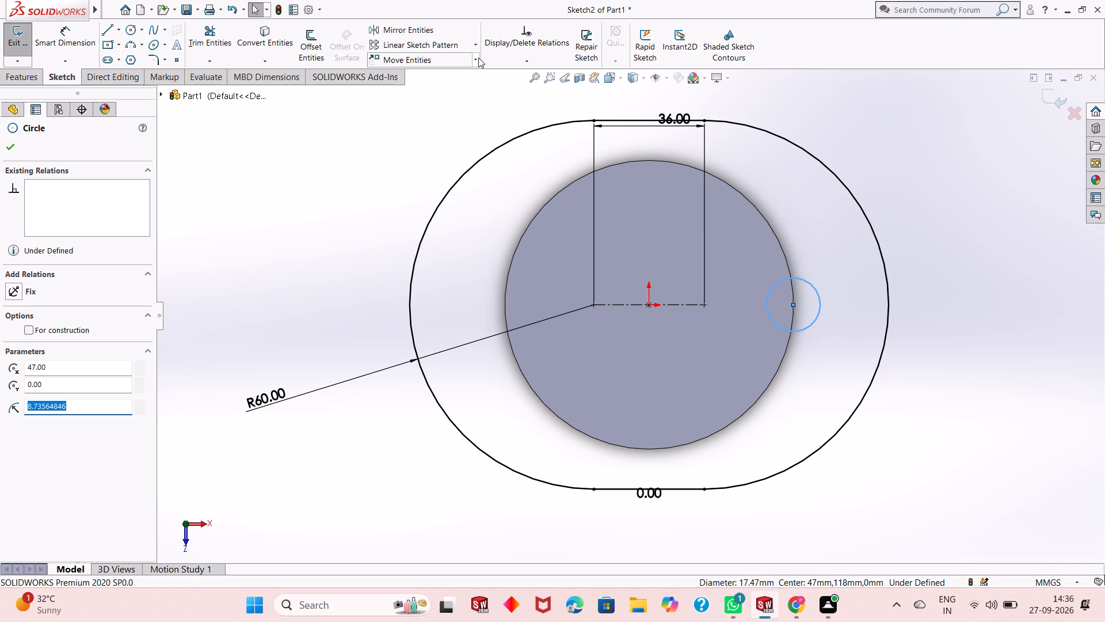
left_click(475, 47)
left_click(478, 74)
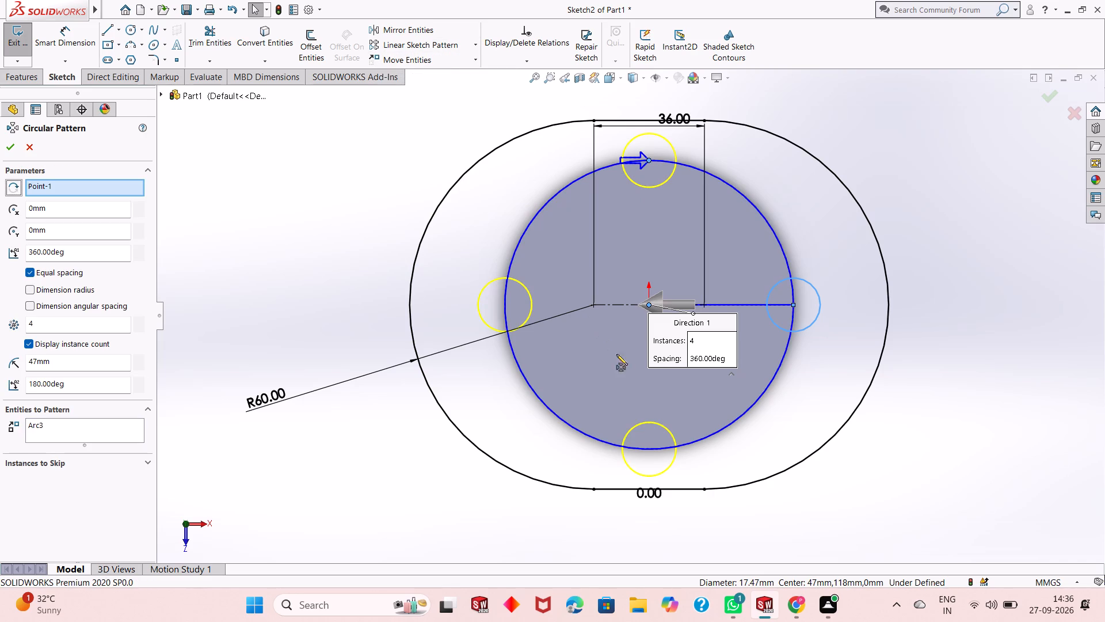
scroll(656, 297, "down", 4)
scroll(630, 338, "down", 8)
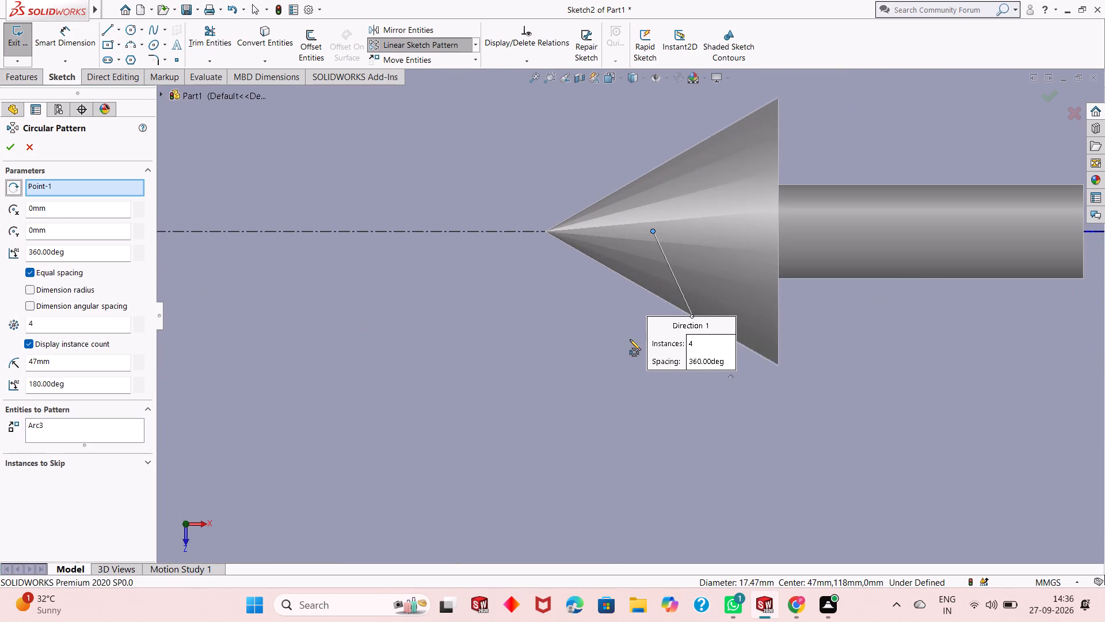
scroll(630, 339, "down", 2)
scroll(630, 339, "up", 14)
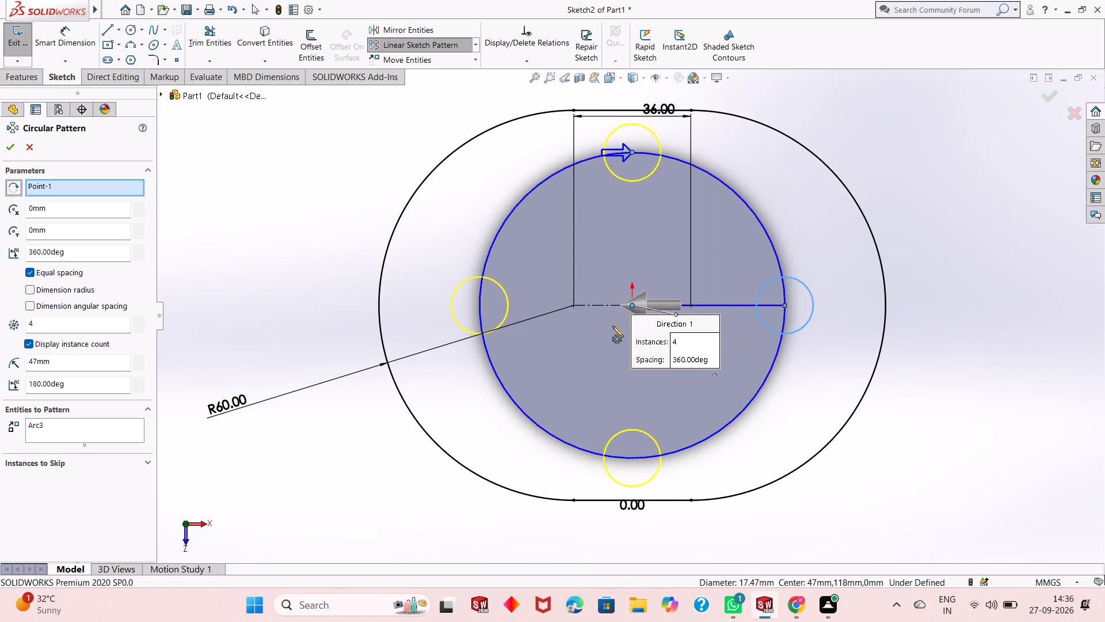
right_click(49, 186)
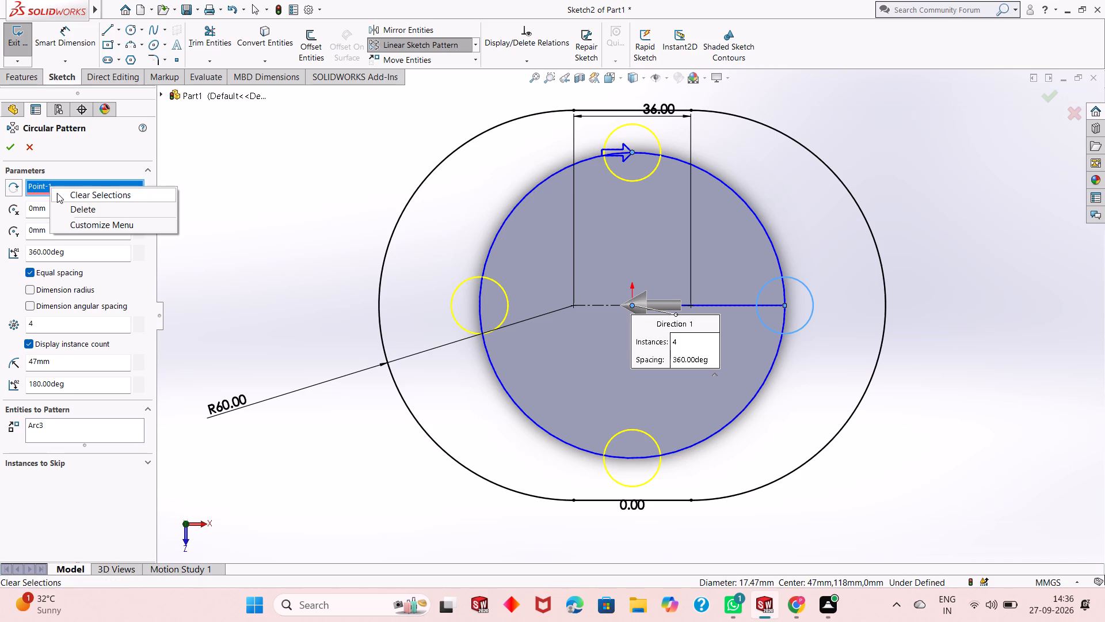
left_click(80, 207)
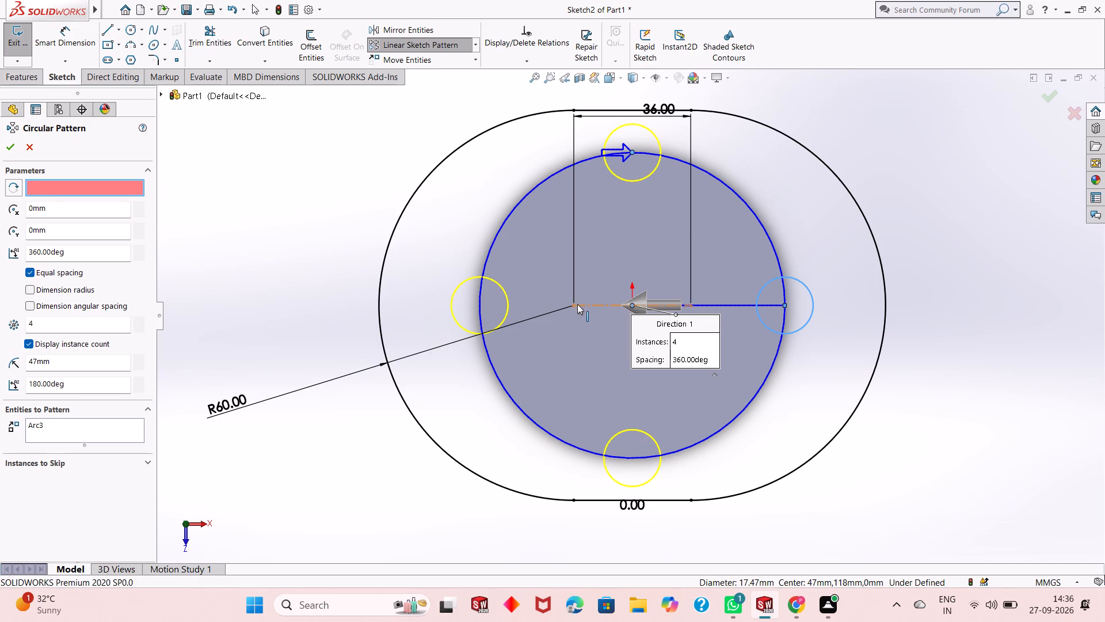
left_click(577, 305)
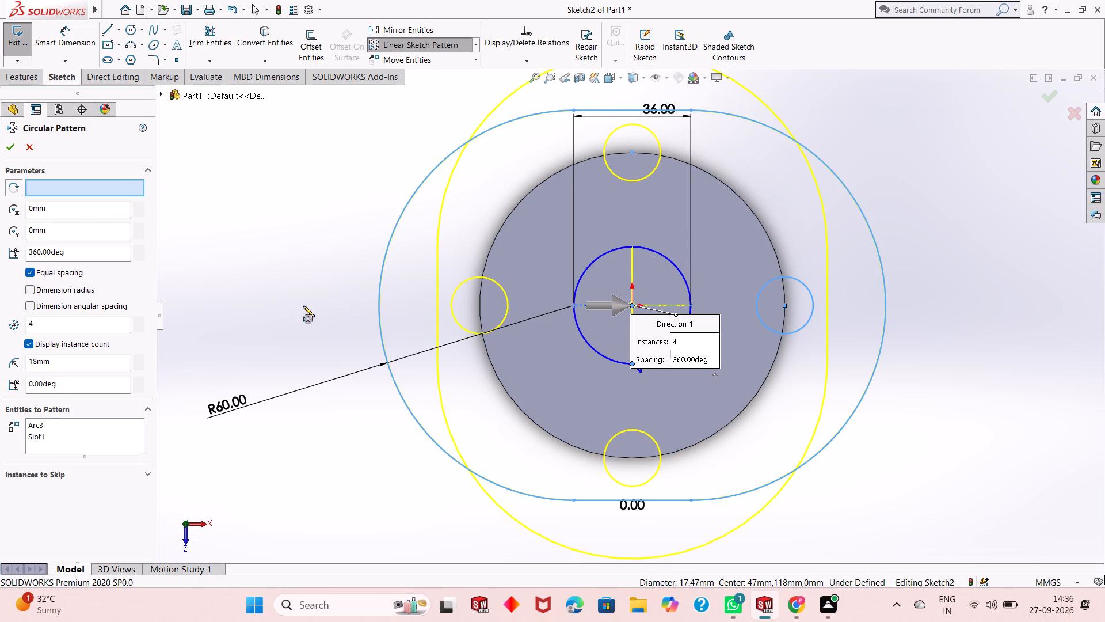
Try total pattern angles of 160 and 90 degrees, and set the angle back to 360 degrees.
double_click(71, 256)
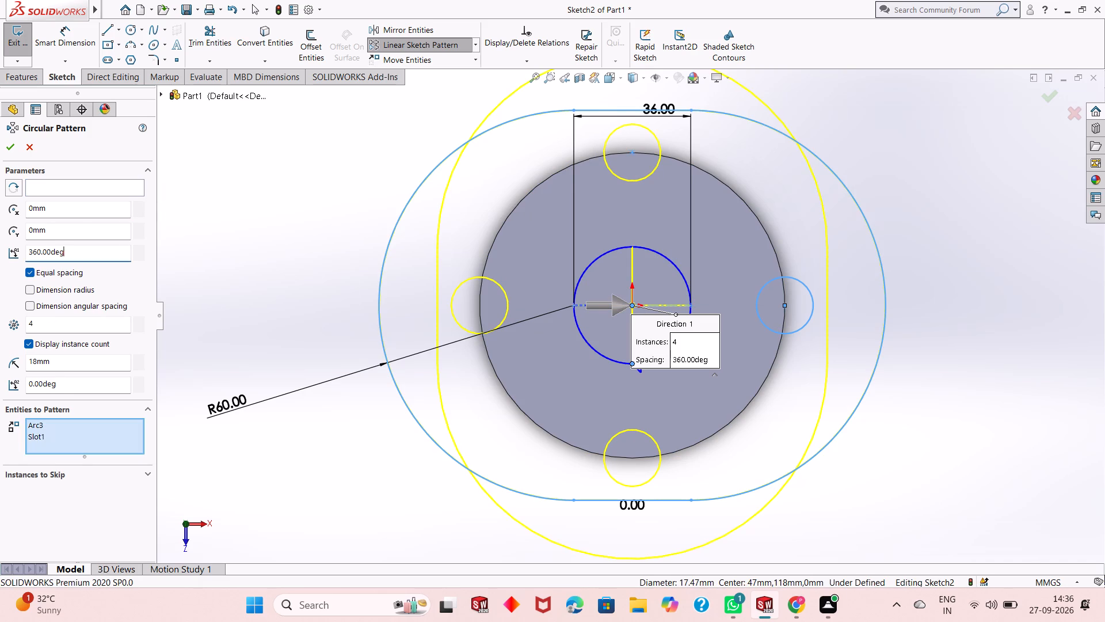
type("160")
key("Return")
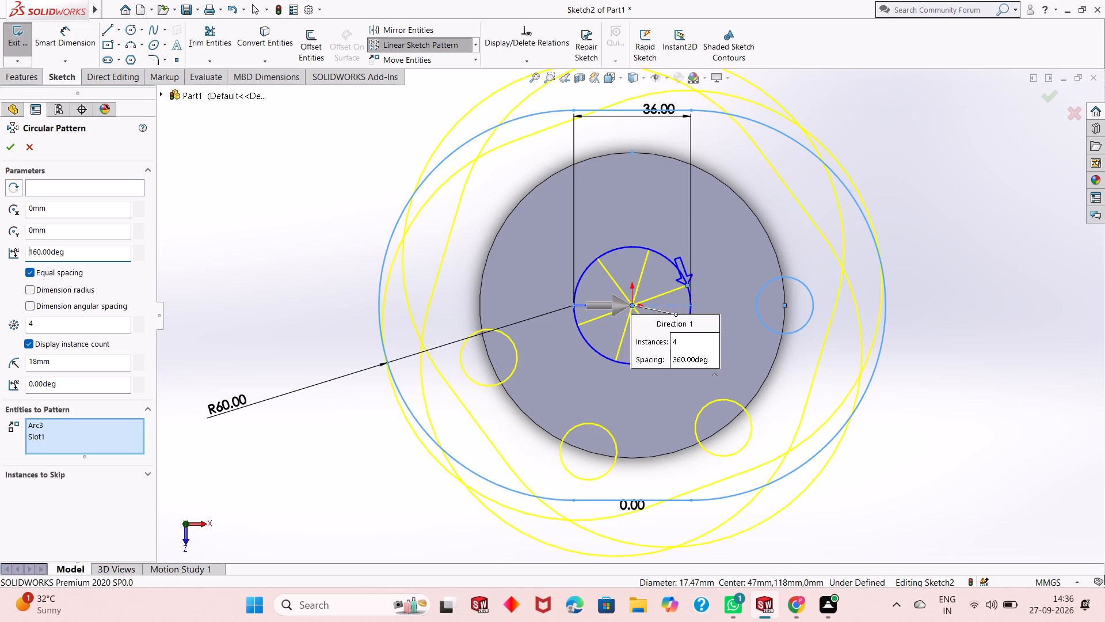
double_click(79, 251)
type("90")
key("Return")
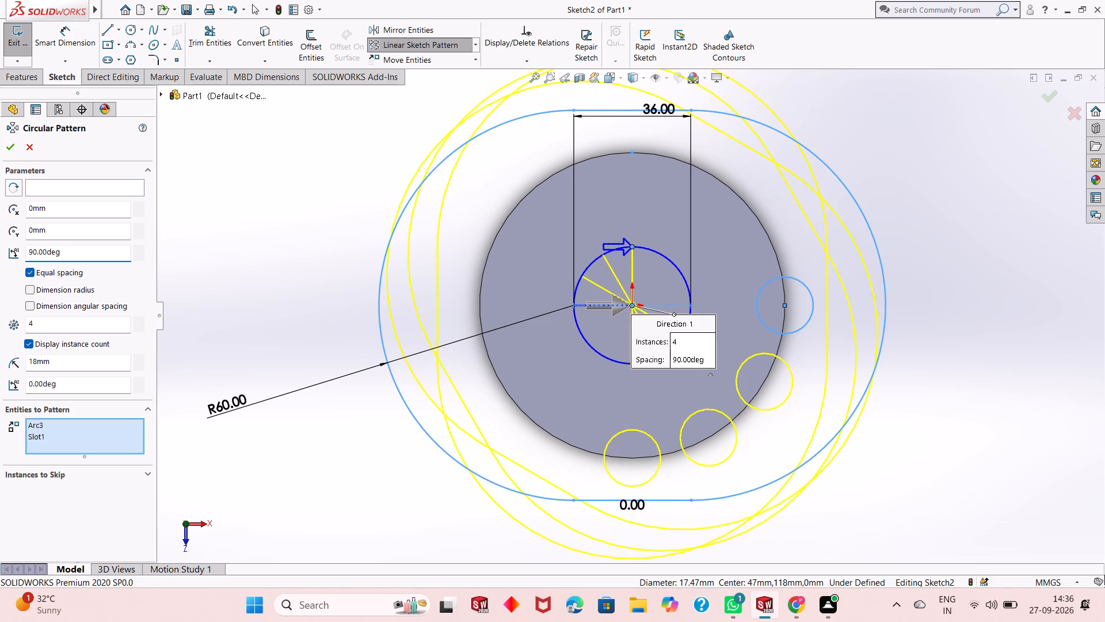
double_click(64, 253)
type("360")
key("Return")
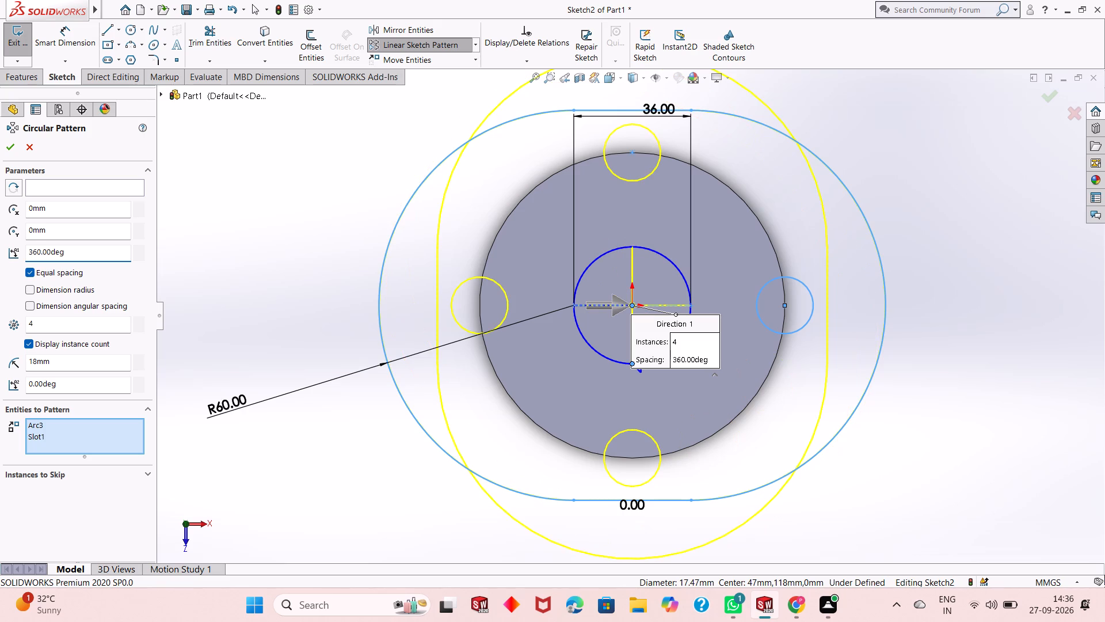
Set the circular pattern's number of instances to 6.
double_click(54, 329)
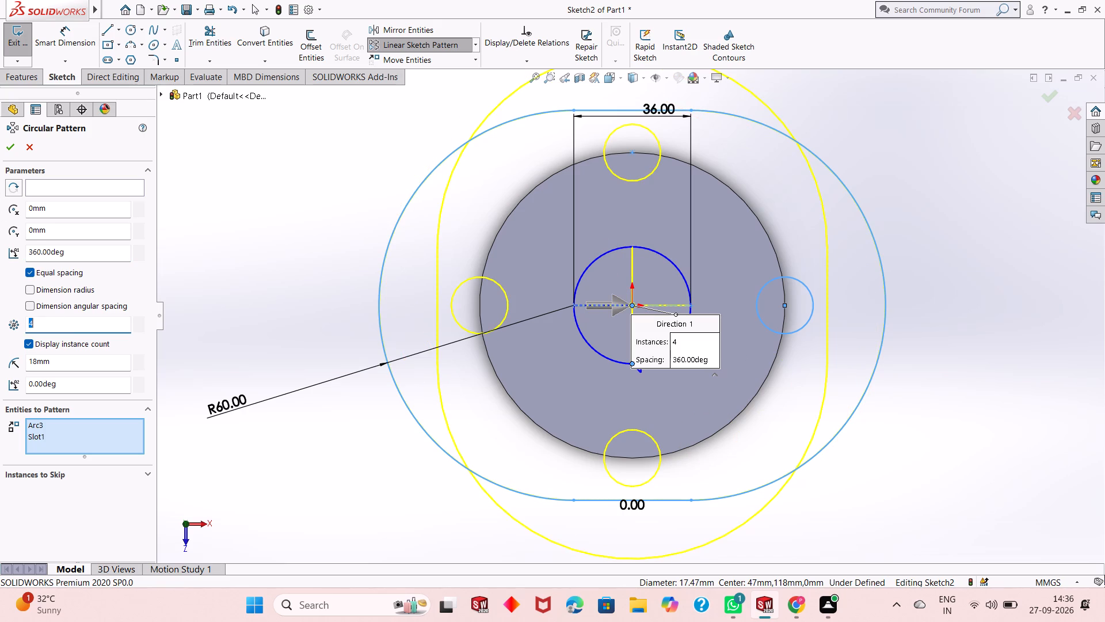
key("6")
key("Return")
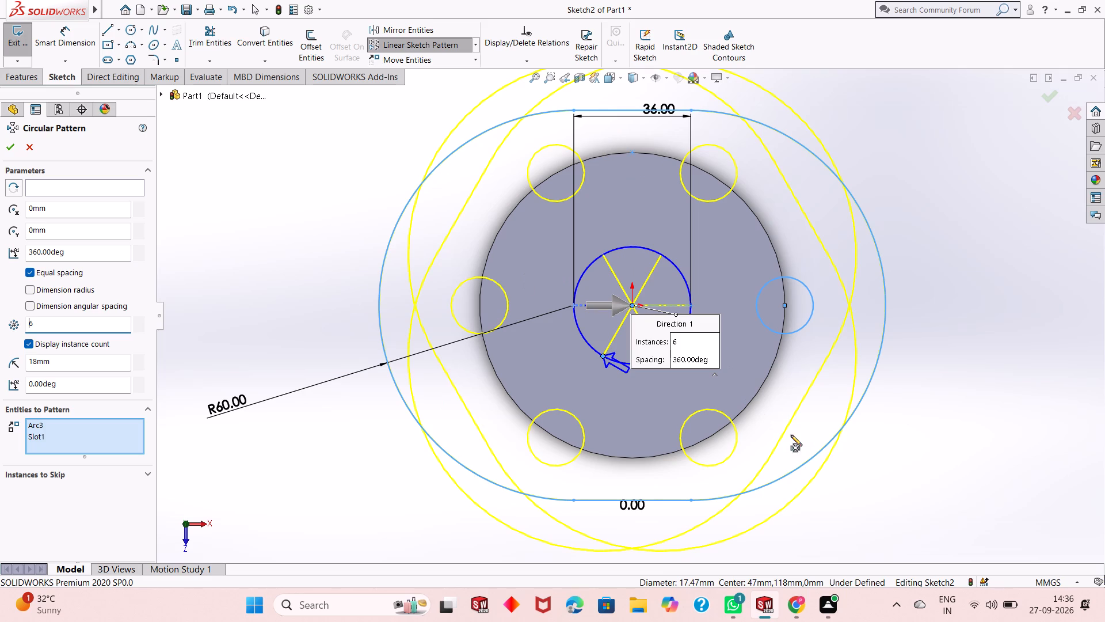
View the pattern preview from an angle and set the circular pattern's arc angle to 90 degrees.
middle_click_drag(836, 462, 824, 372)
scroll(823, 370, "up", 1)
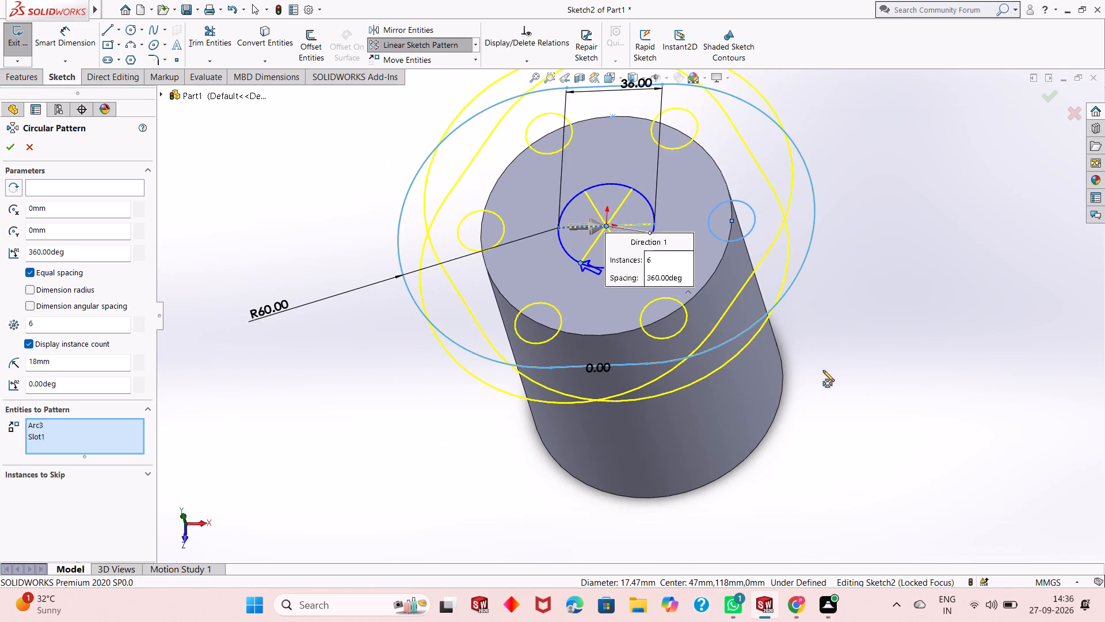
scroll(689, 210, "down", 2)
scroll(689, 266, "up", 2)
scroll(513, 112, "down", 1)
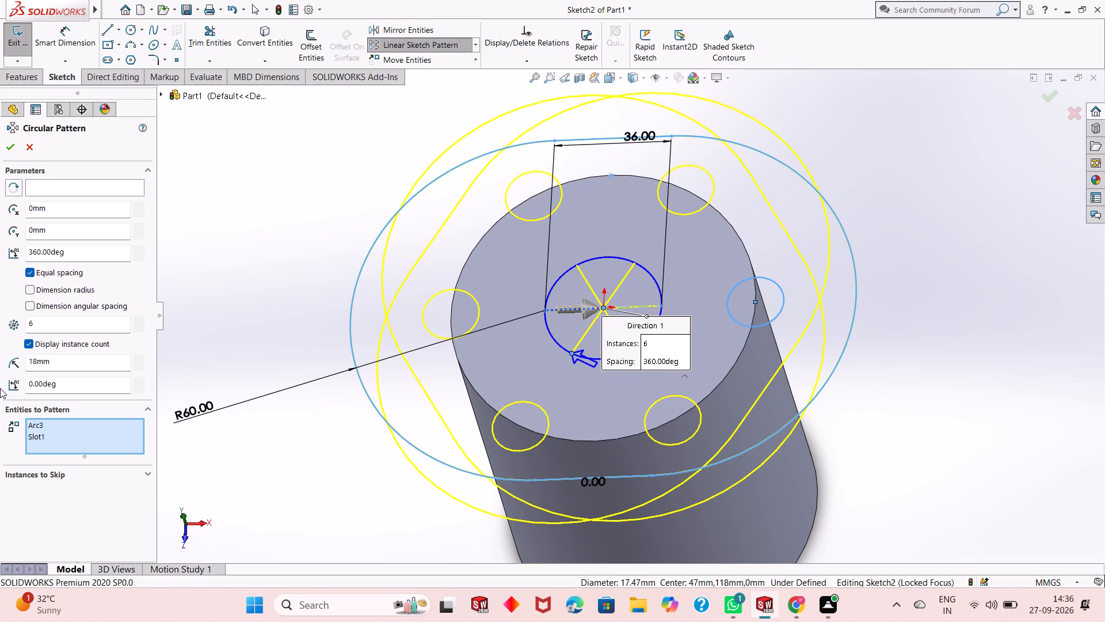
double_click(66, 385)
key("6")
key("BackSpace")
type("90")
key("Return")
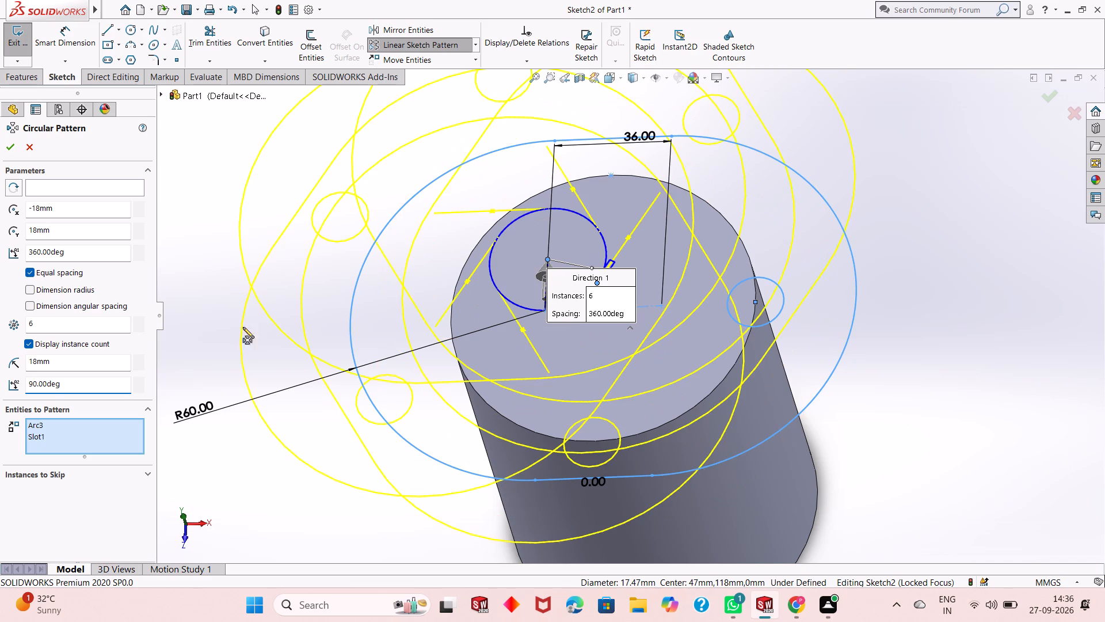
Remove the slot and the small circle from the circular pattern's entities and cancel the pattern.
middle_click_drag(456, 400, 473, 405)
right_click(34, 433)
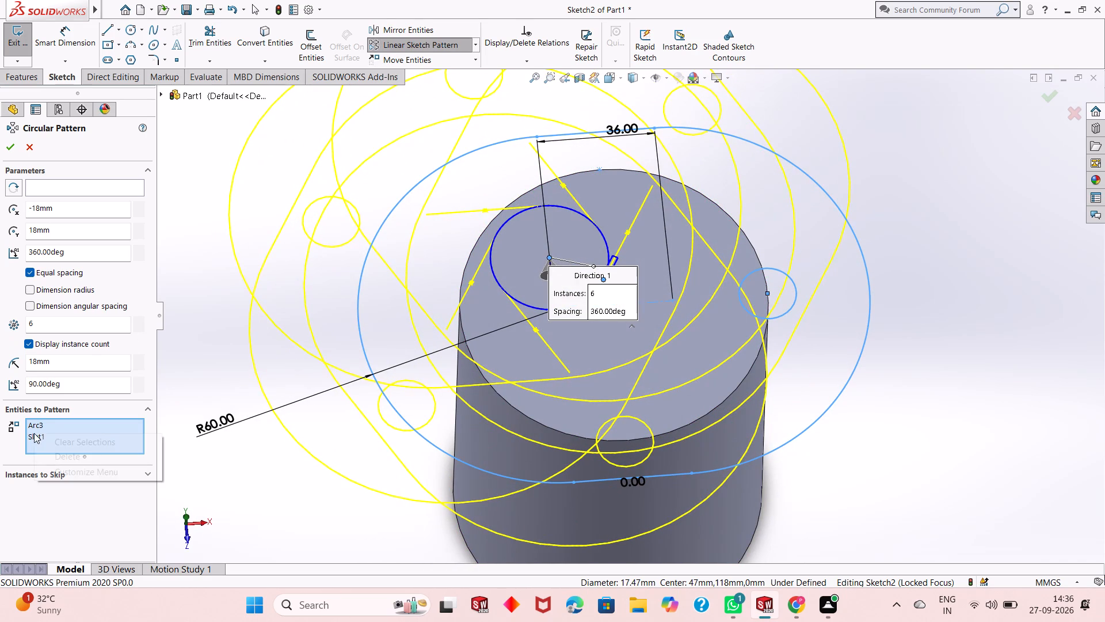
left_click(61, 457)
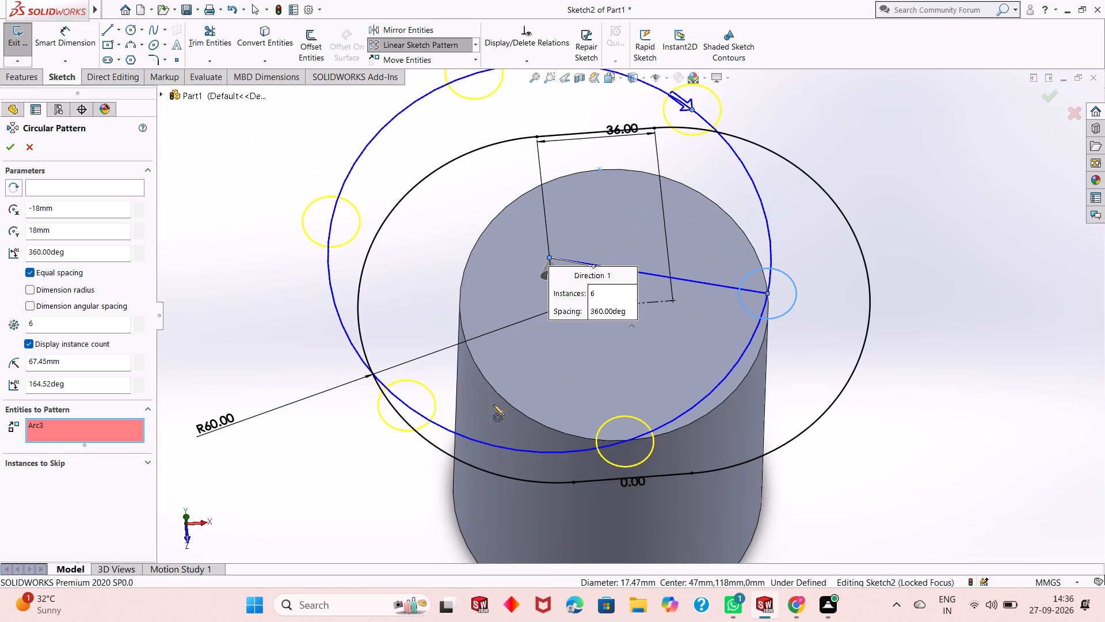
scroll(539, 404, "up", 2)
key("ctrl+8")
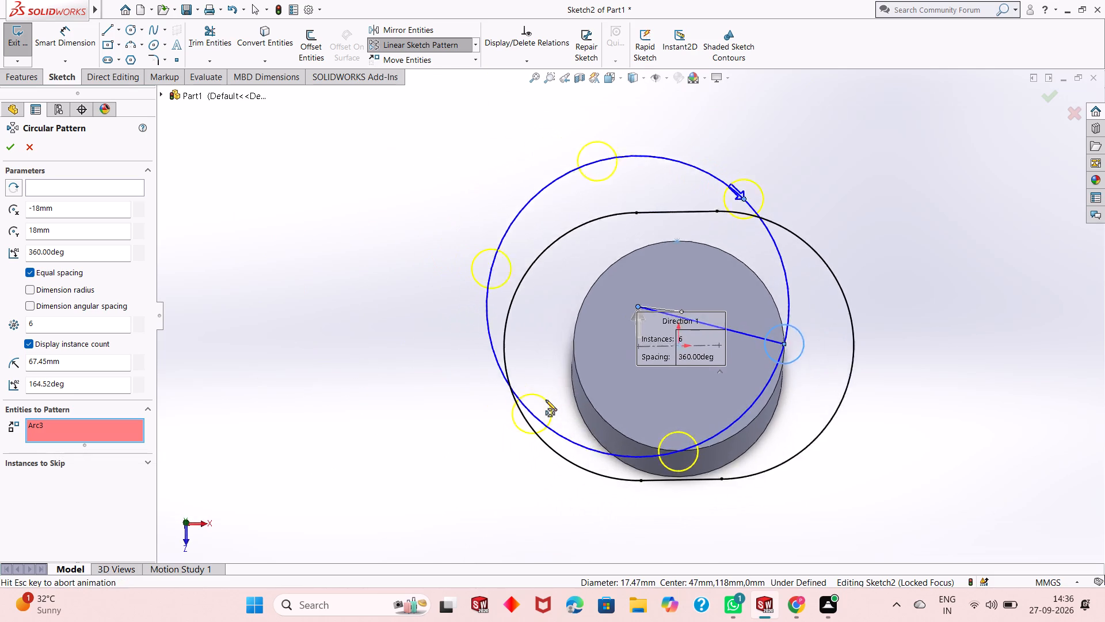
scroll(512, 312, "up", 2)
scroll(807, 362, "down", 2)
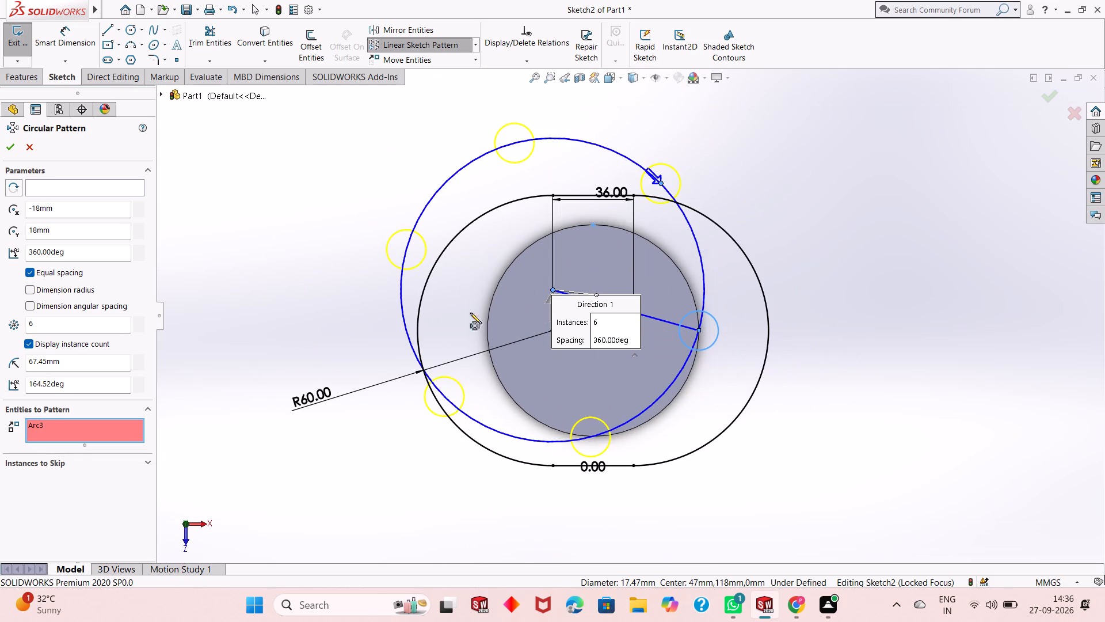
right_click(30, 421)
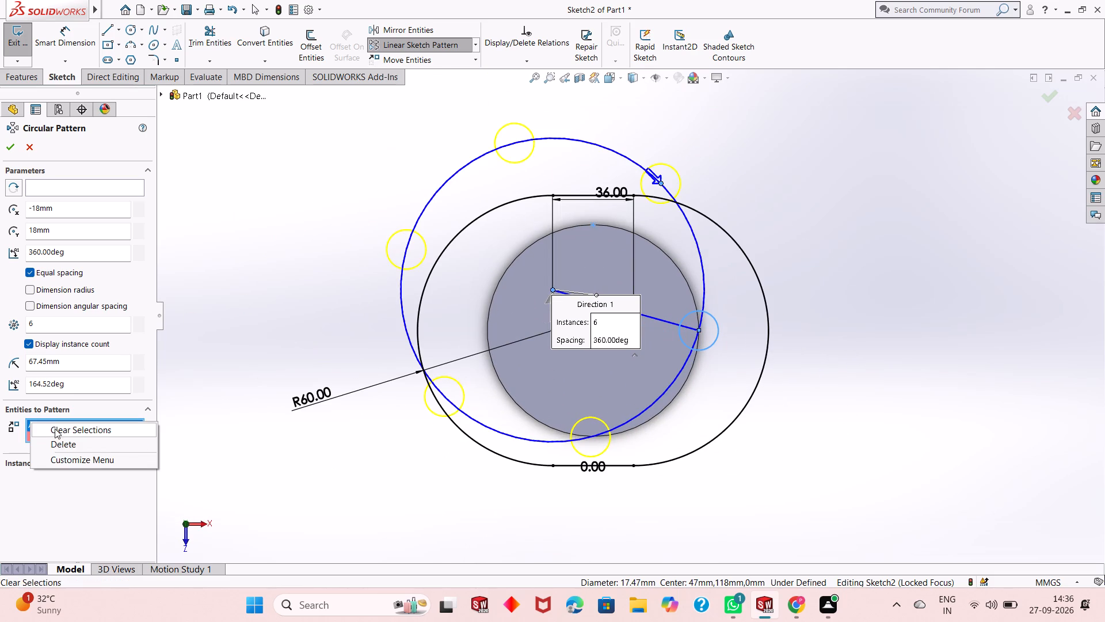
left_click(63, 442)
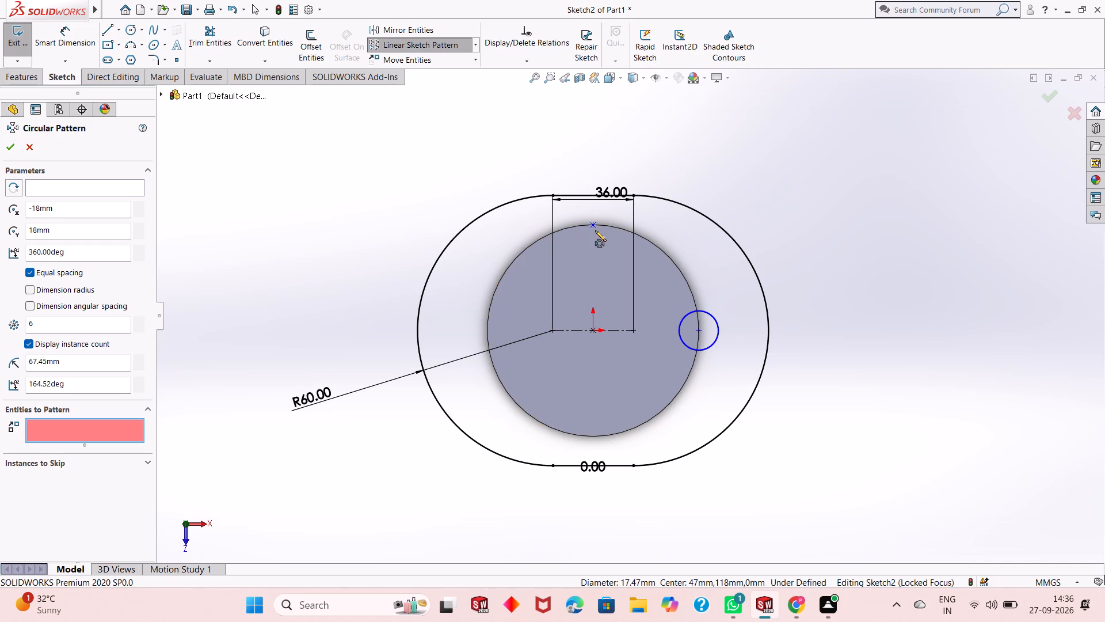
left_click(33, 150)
Examine the slot's centreline and the small circle on the cylinder's edge at different zoom levels.
left_click(715, 382)
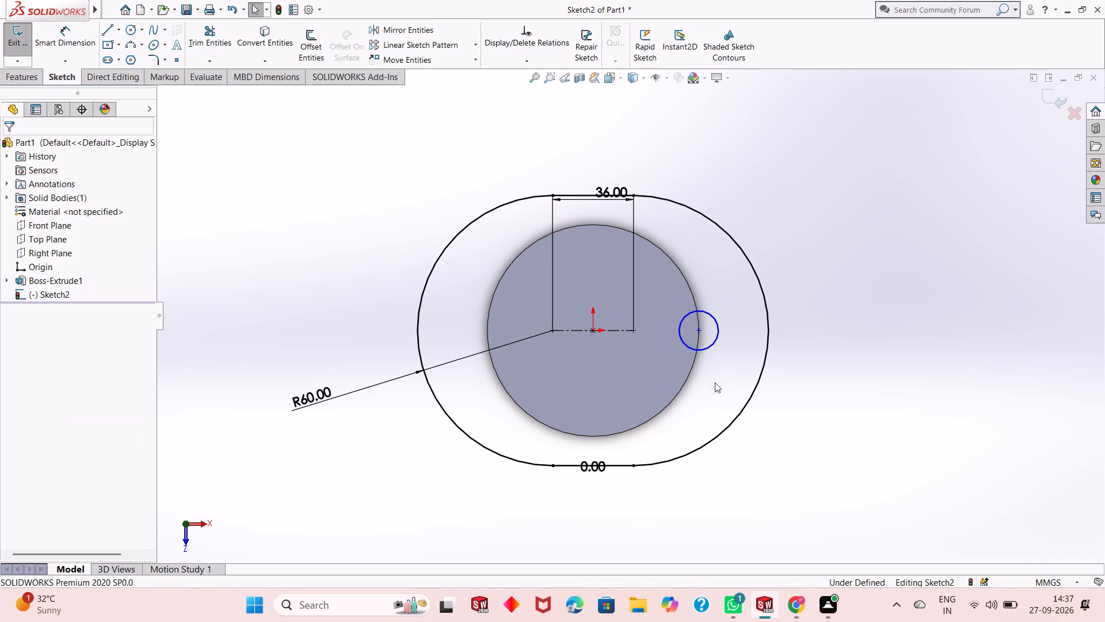
scroll(583, 279, "down", 2)
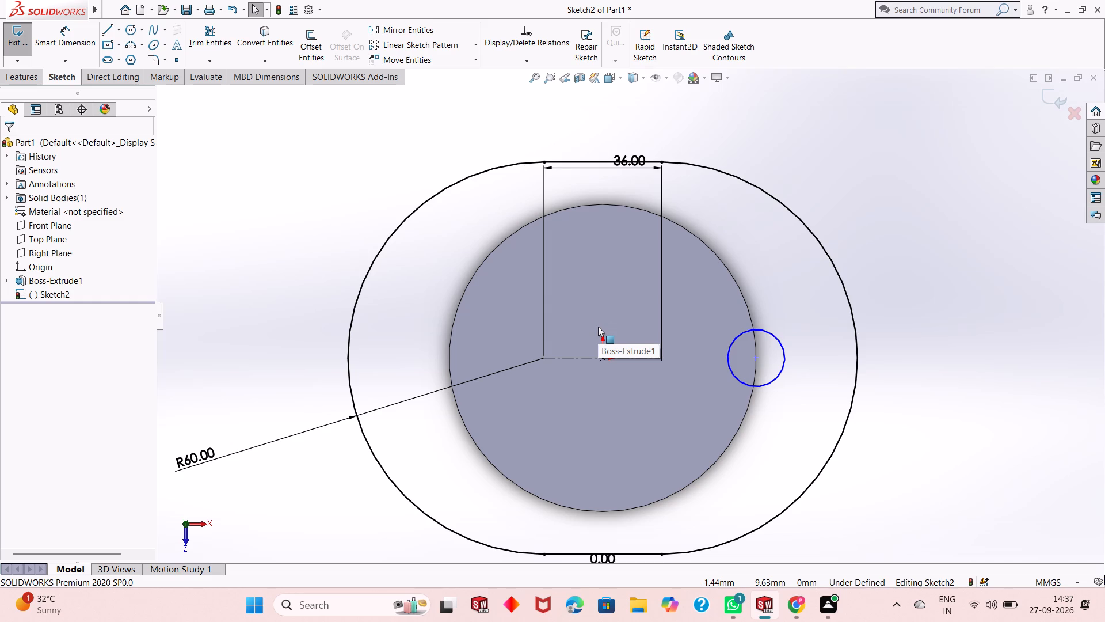
scroll(598, 327, "down", 1)
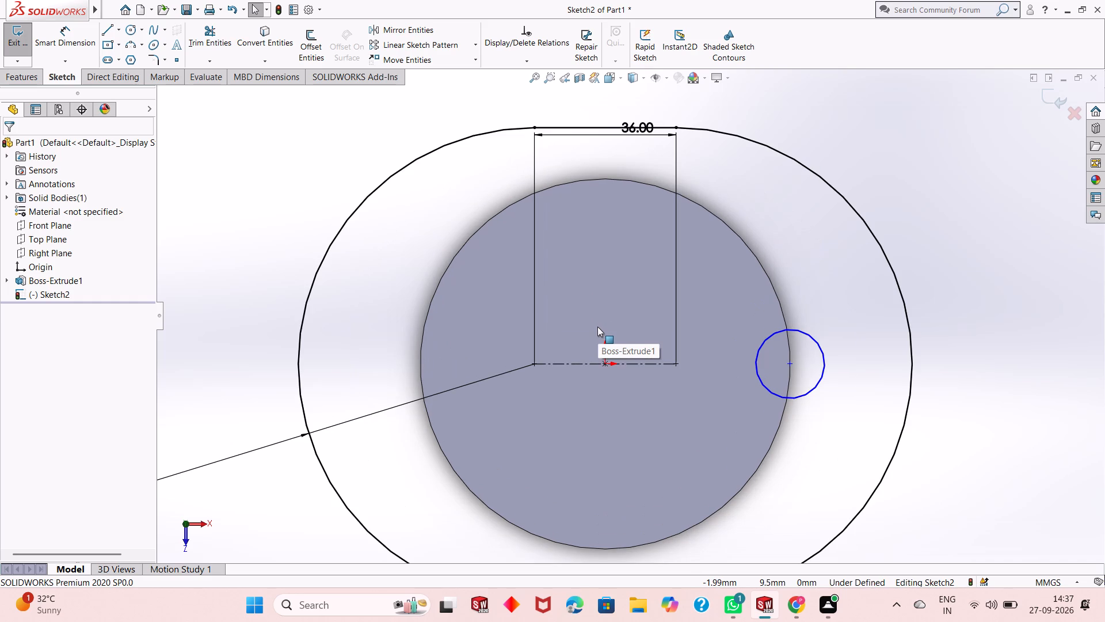
scroll(597, 327, "down", 2)
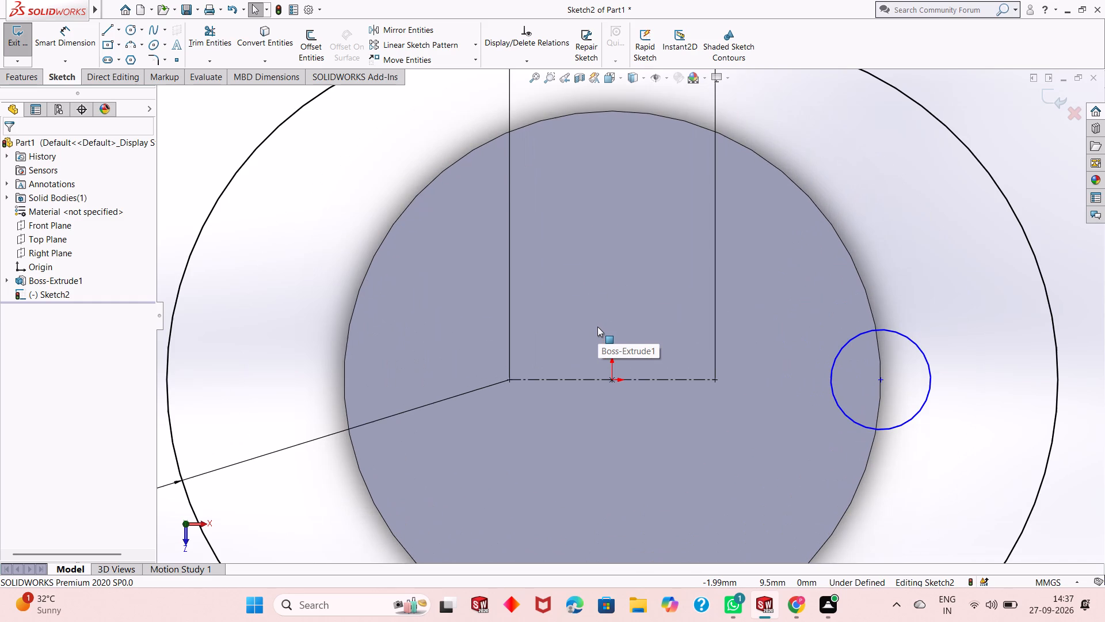
scroll(597, 327, "down", 1)
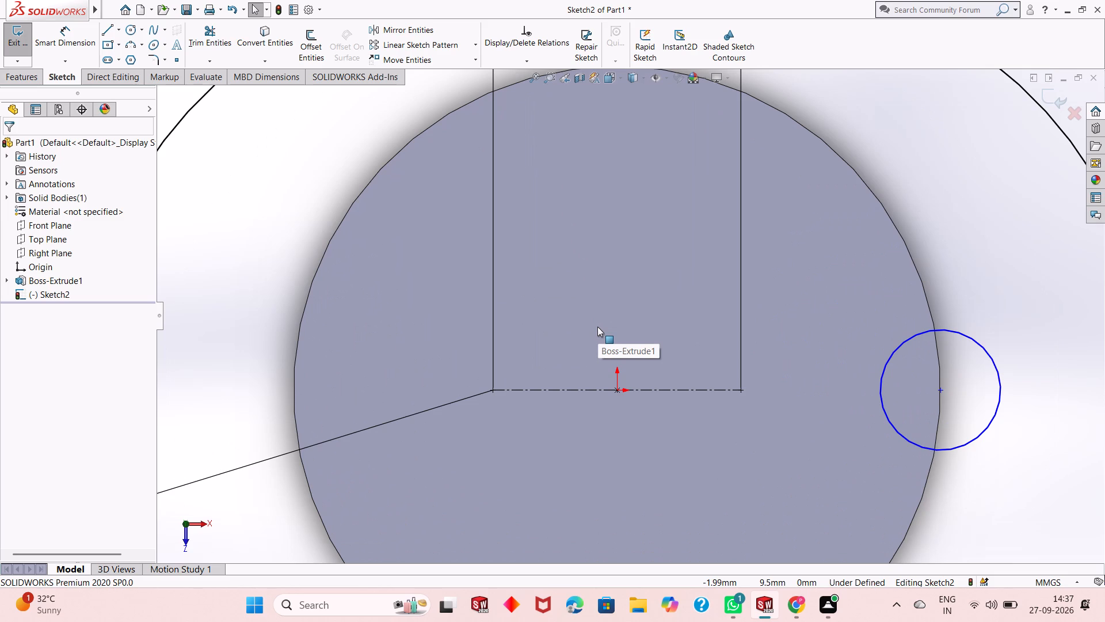
scroll(597, 327, "down", 1)
scroll(597, 327, "up", 1)
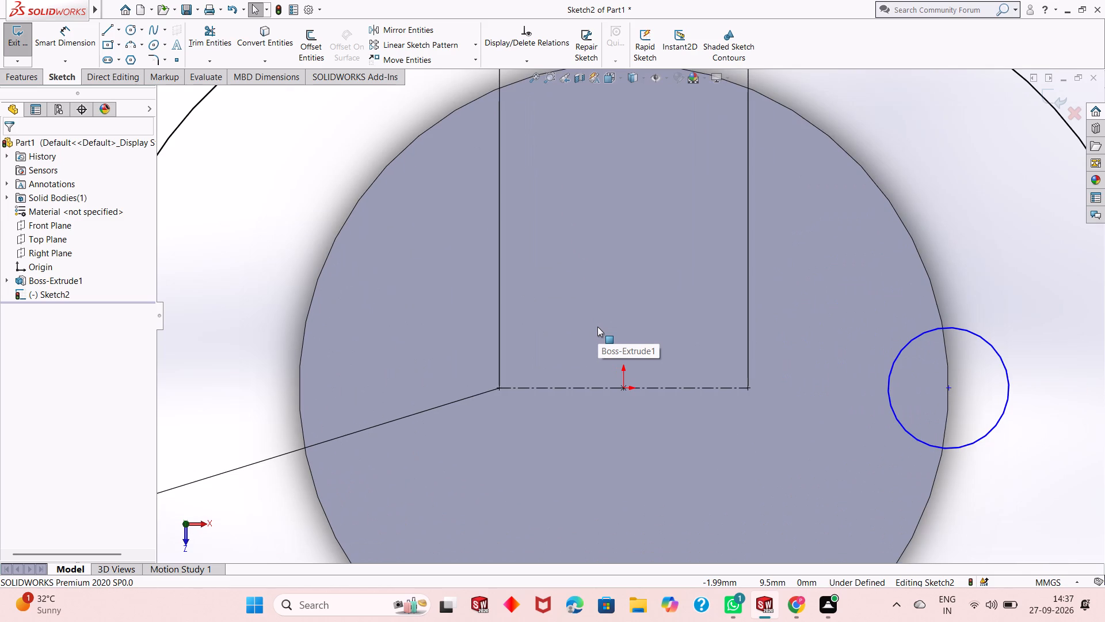
scroll(597, 338, "up", 4)
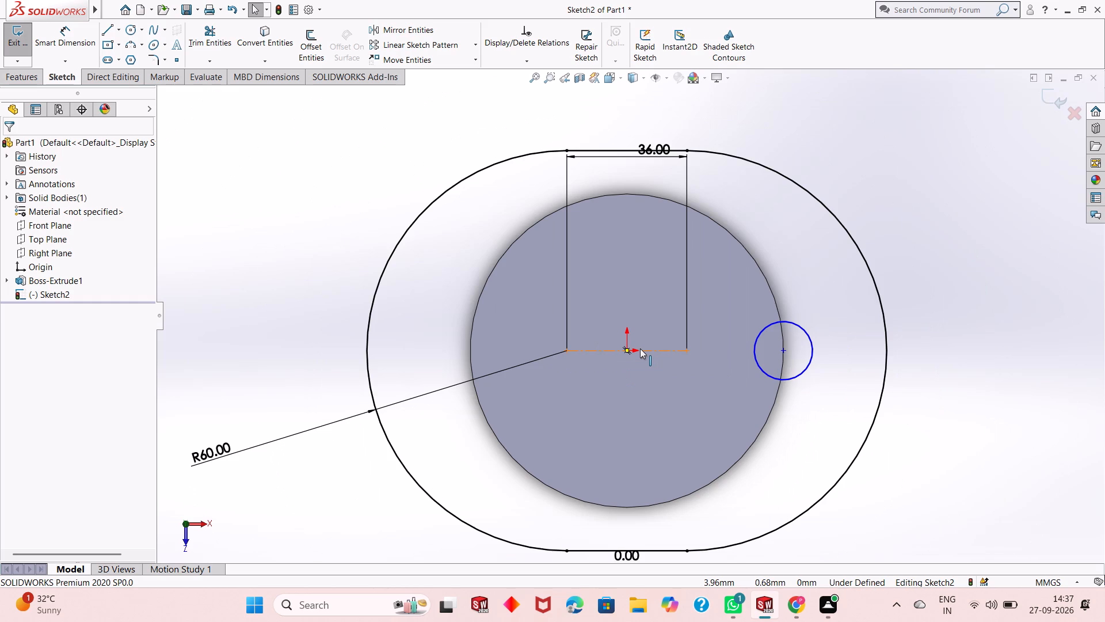
scroll(779, 342, "down", 1)
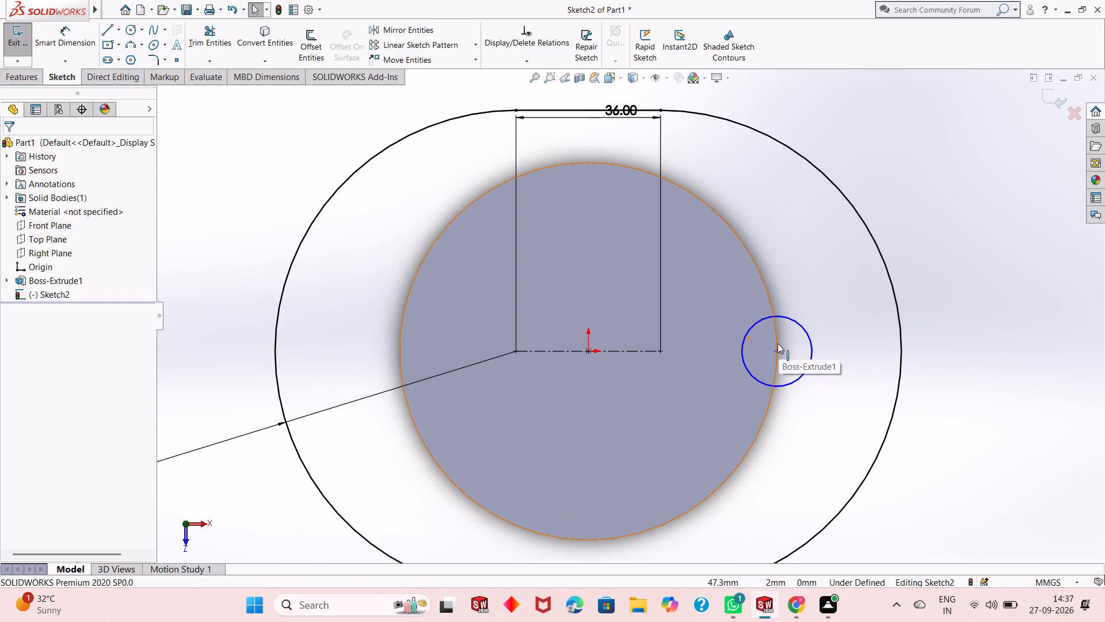
scroll(778, 343, "up", 1)
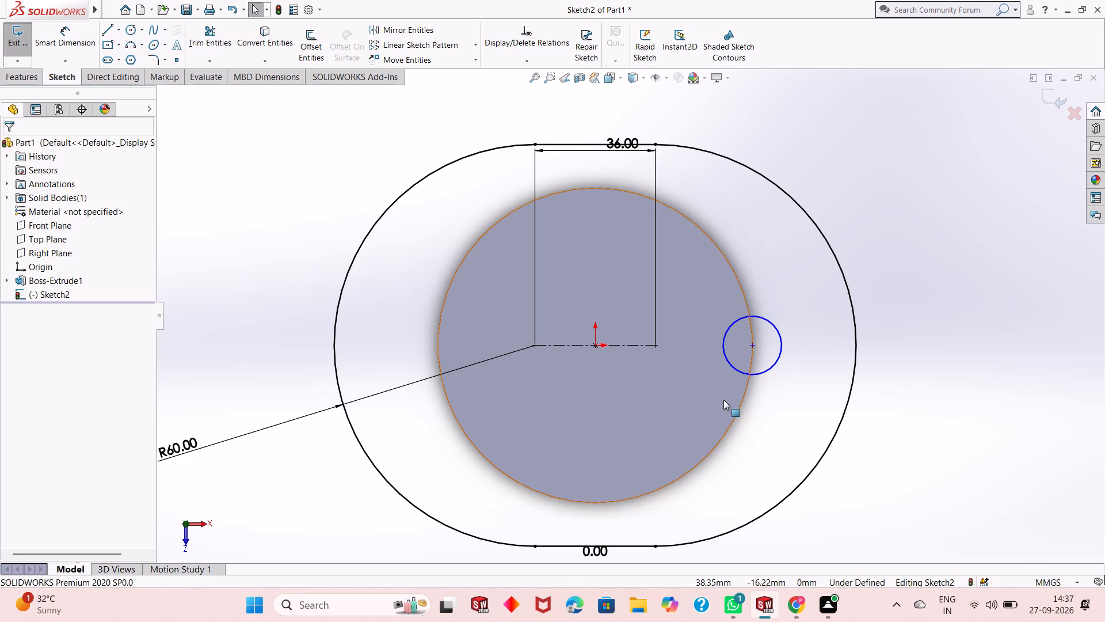
key("Escape")
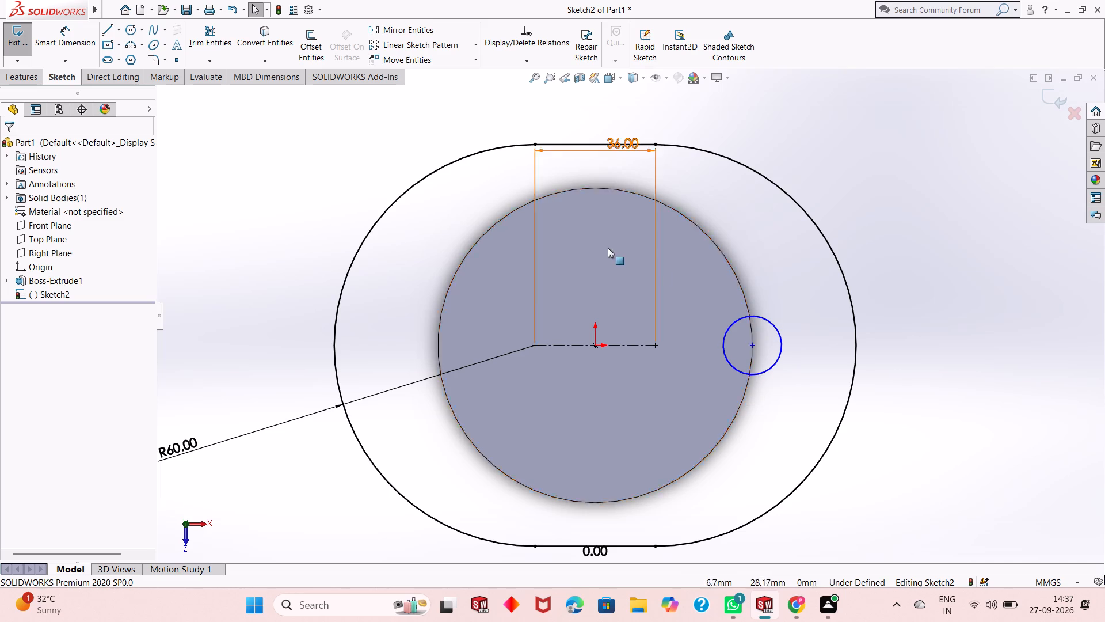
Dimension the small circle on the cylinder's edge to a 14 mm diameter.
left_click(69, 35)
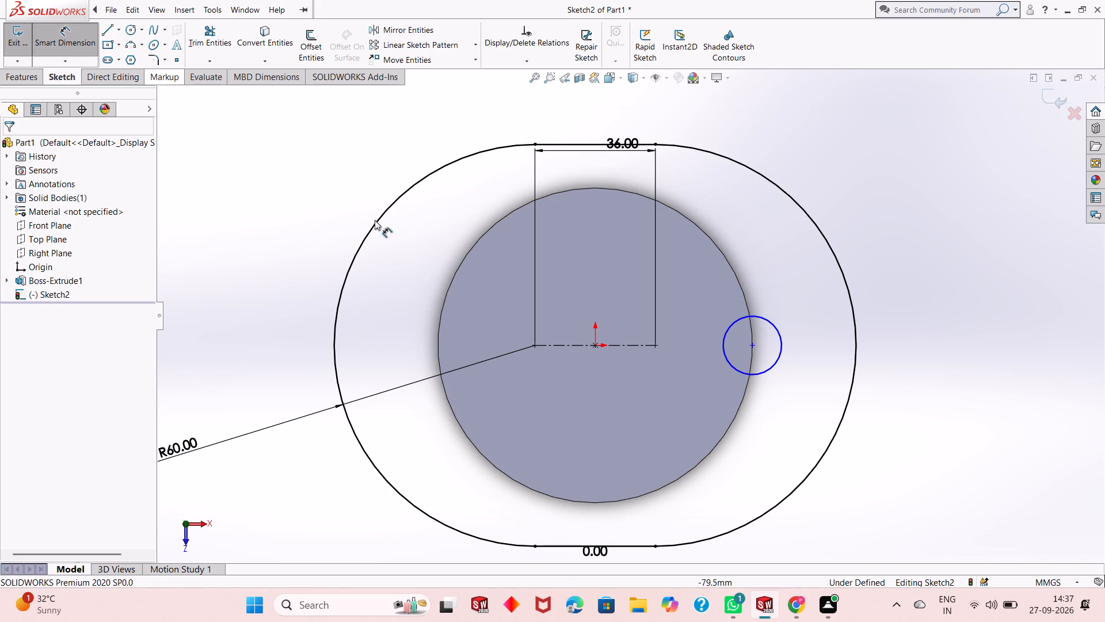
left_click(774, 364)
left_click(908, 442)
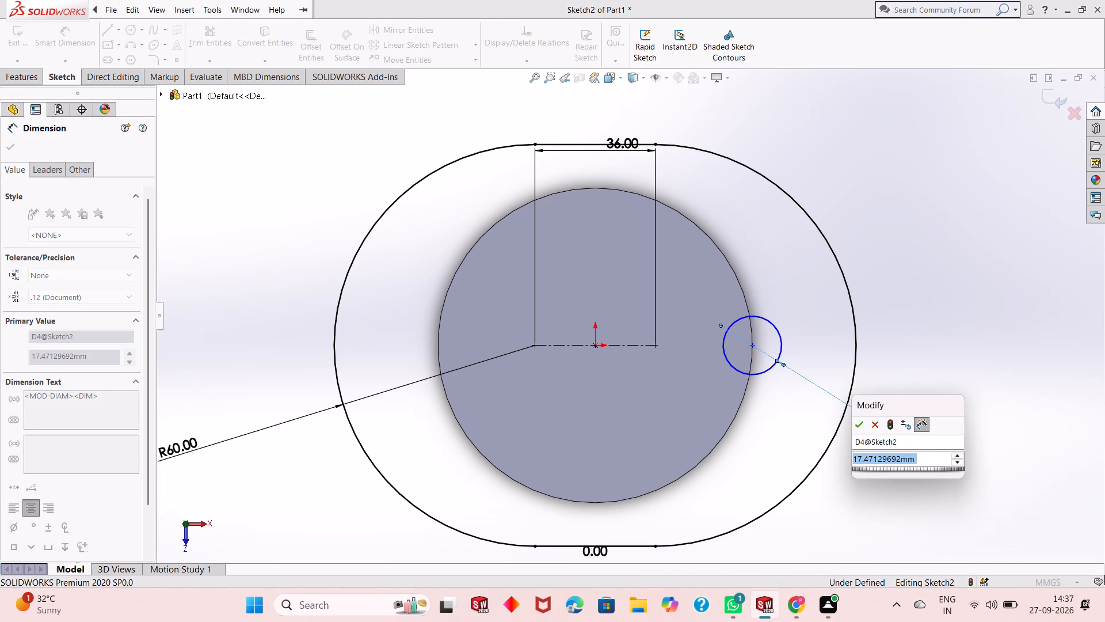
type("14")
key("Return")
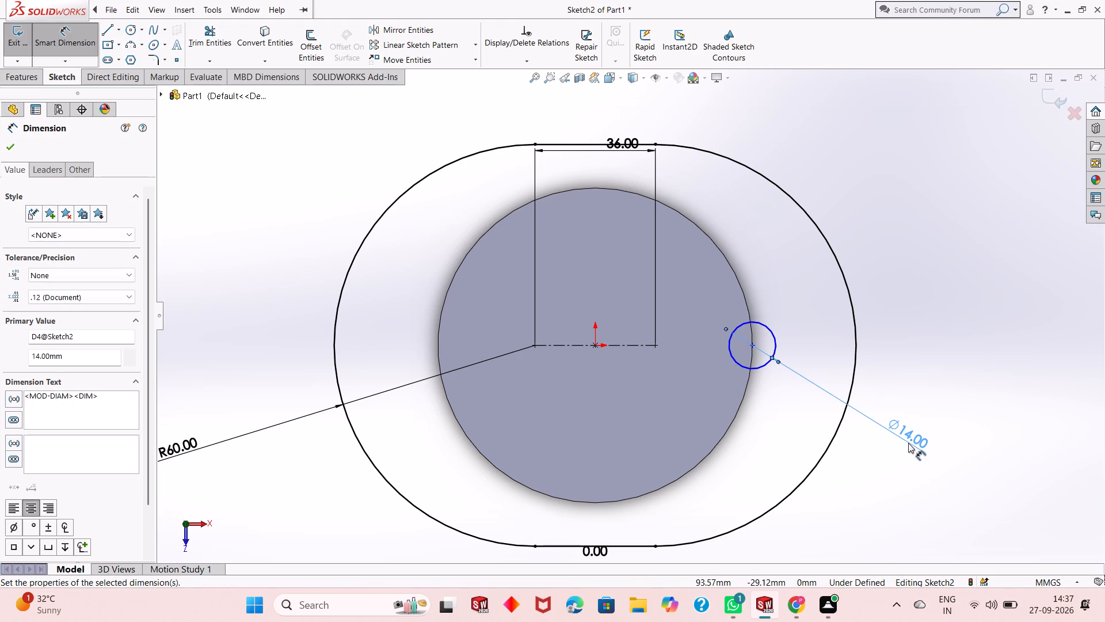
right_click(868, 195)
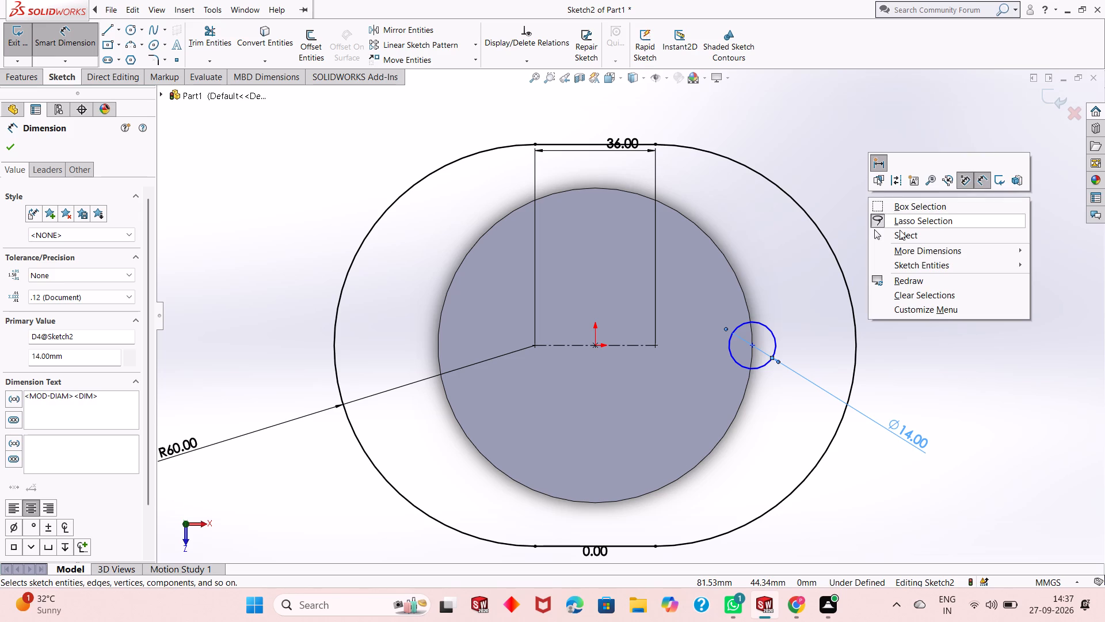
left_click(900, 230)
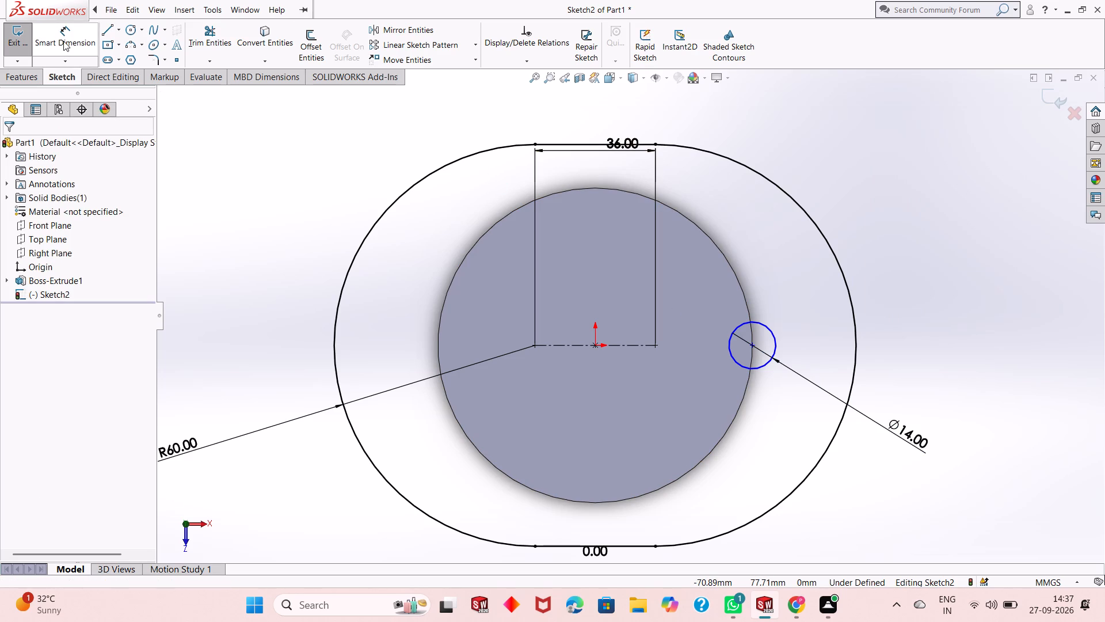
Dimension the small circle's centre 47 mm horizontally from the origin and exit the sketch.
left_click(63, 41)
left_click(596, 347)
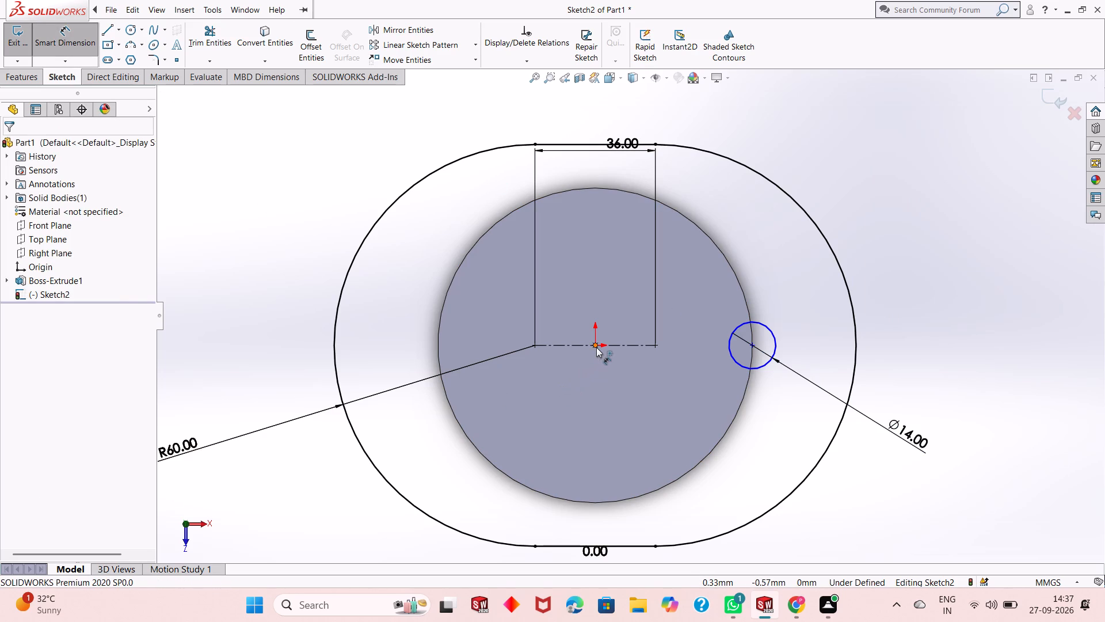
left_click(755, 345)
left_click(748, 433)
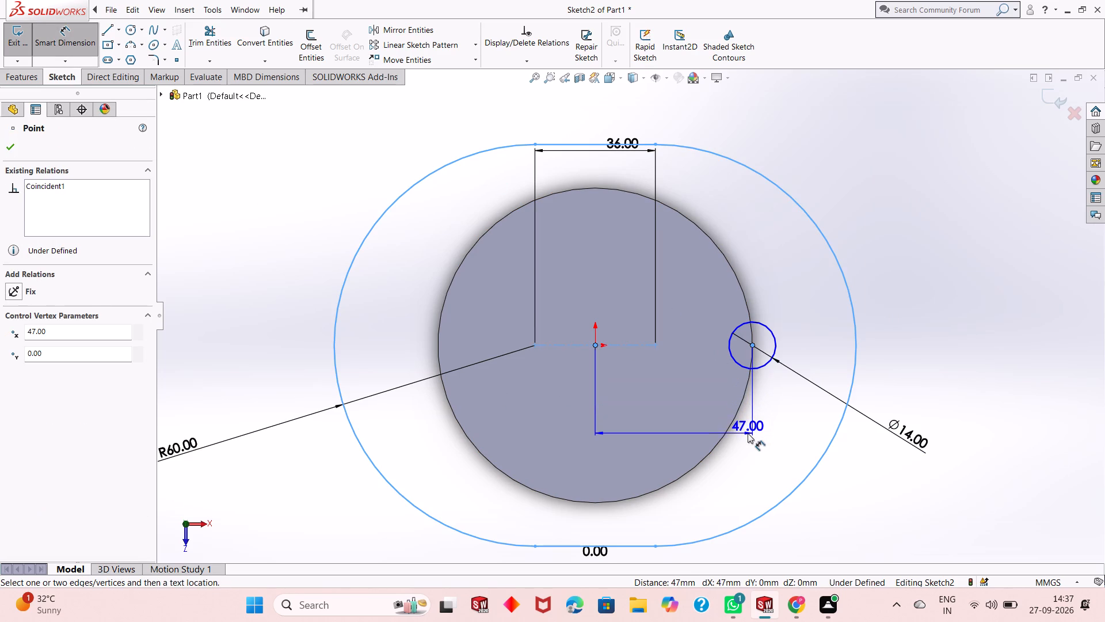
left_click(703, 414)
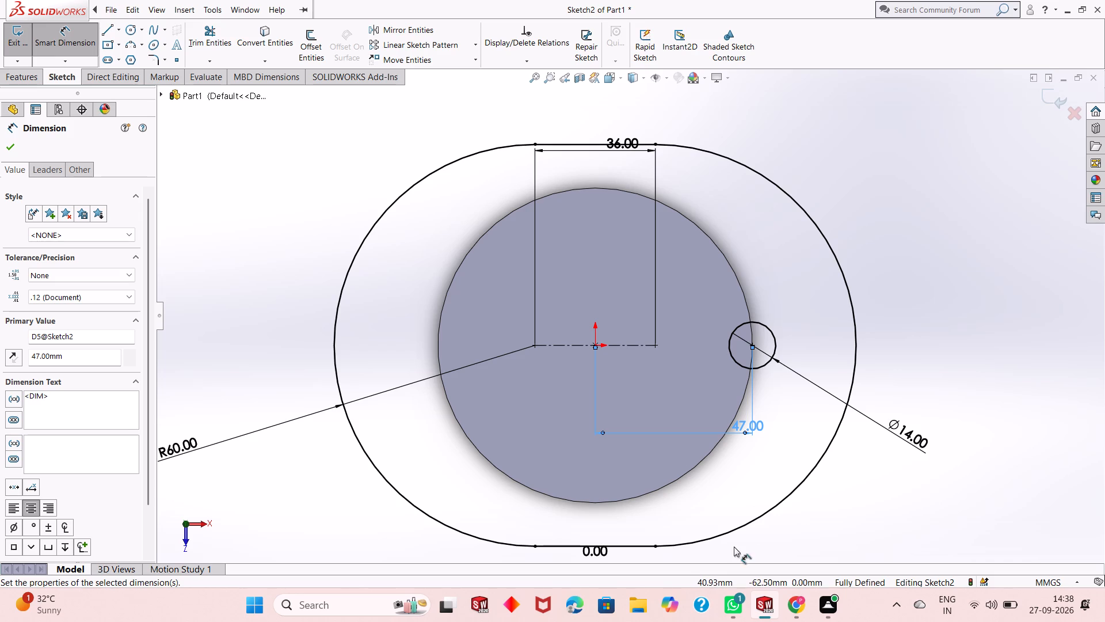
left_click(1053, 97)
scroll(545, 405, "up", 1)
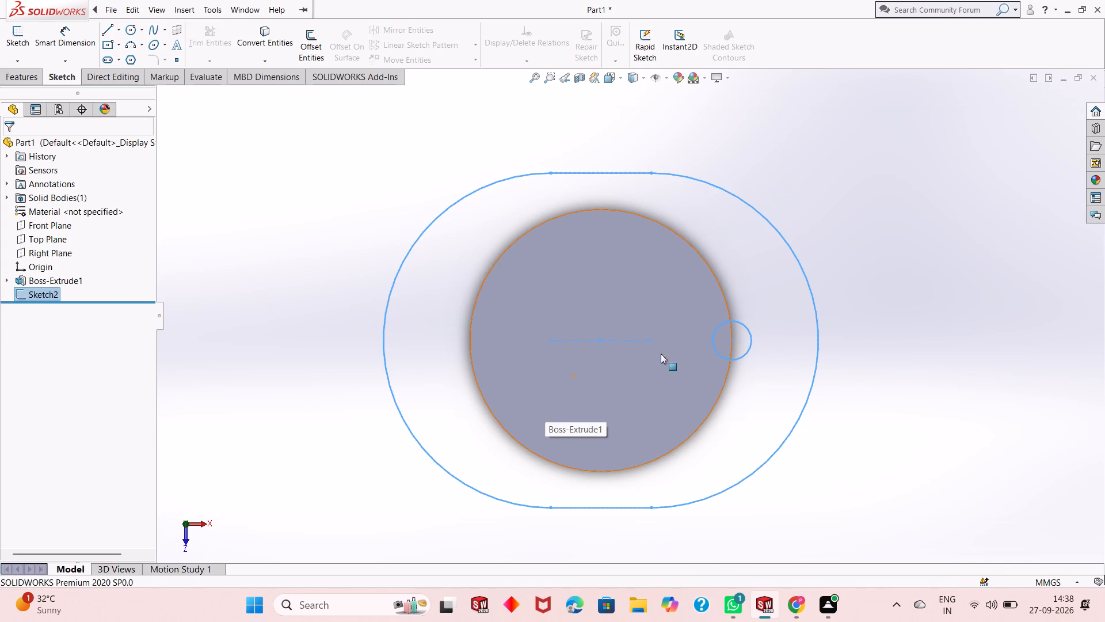
Undo the sketch exit, both small-circle dimensions and the circle itself, then exit the sketch with only the slot.
key("ctrl+z")
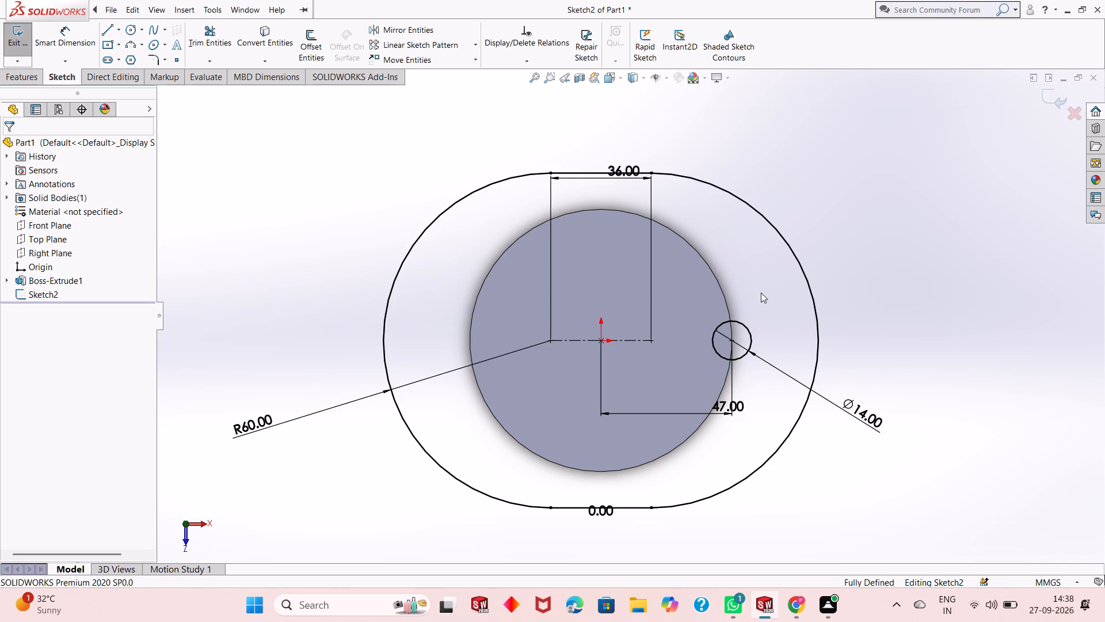
key("ctrl+z")
key("ctrl+z")
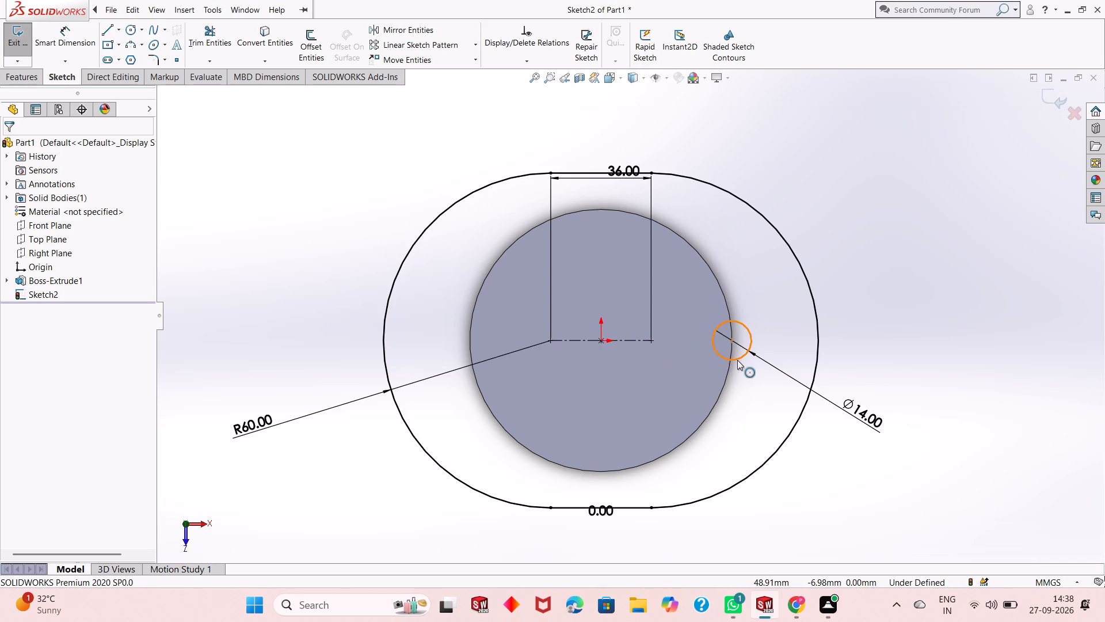
key("ctrl+z")
key("ctrl+z")
key("ctrl+z")
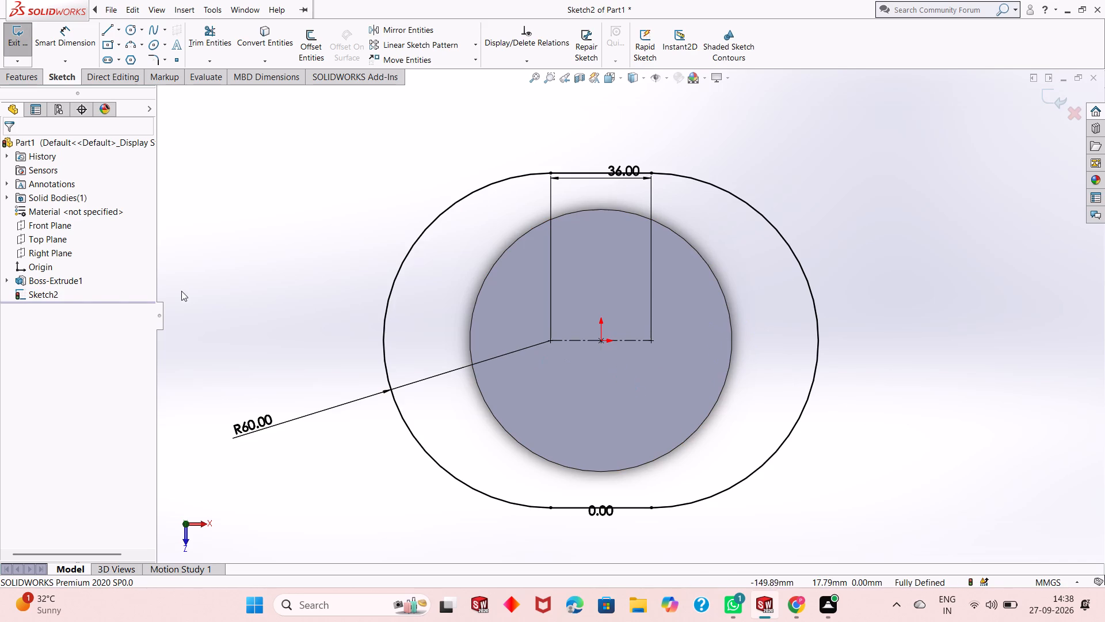
left_click(1041, 102)
left_click(1049, 100)
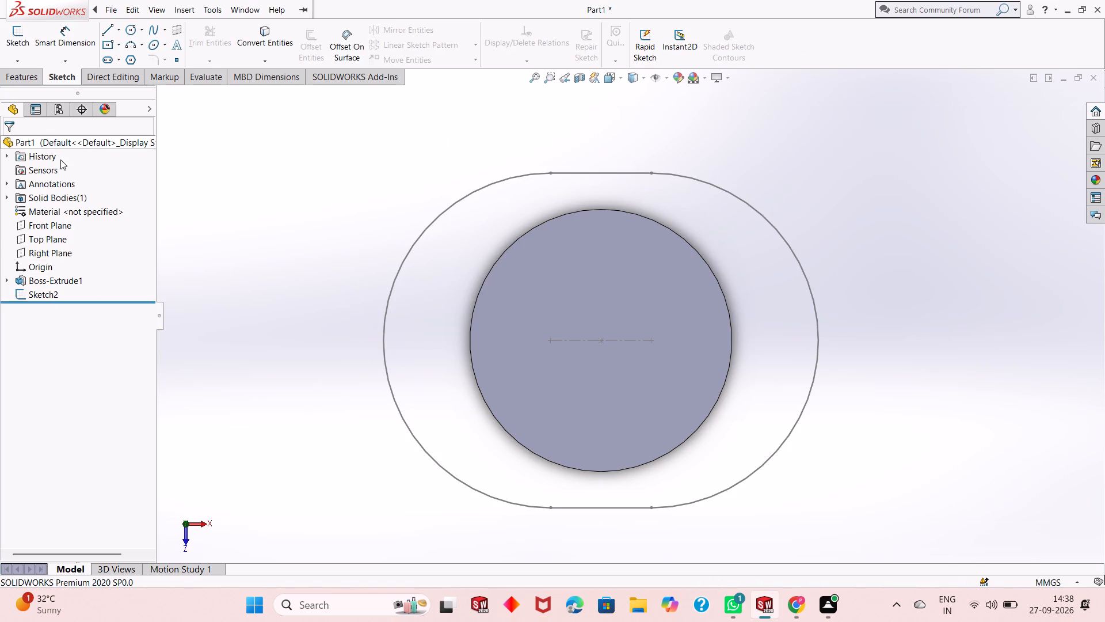
Open the base cylinder's sketch for editing and move its diameter dimension closer to the circle.
left_click(45, 278)
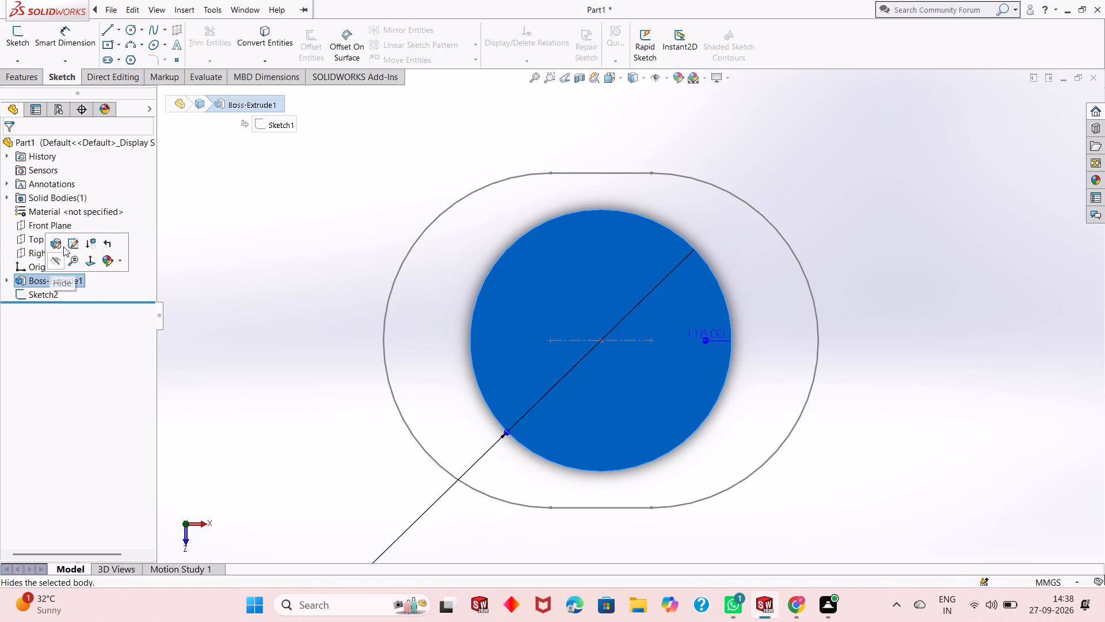
left_click(68, 246)
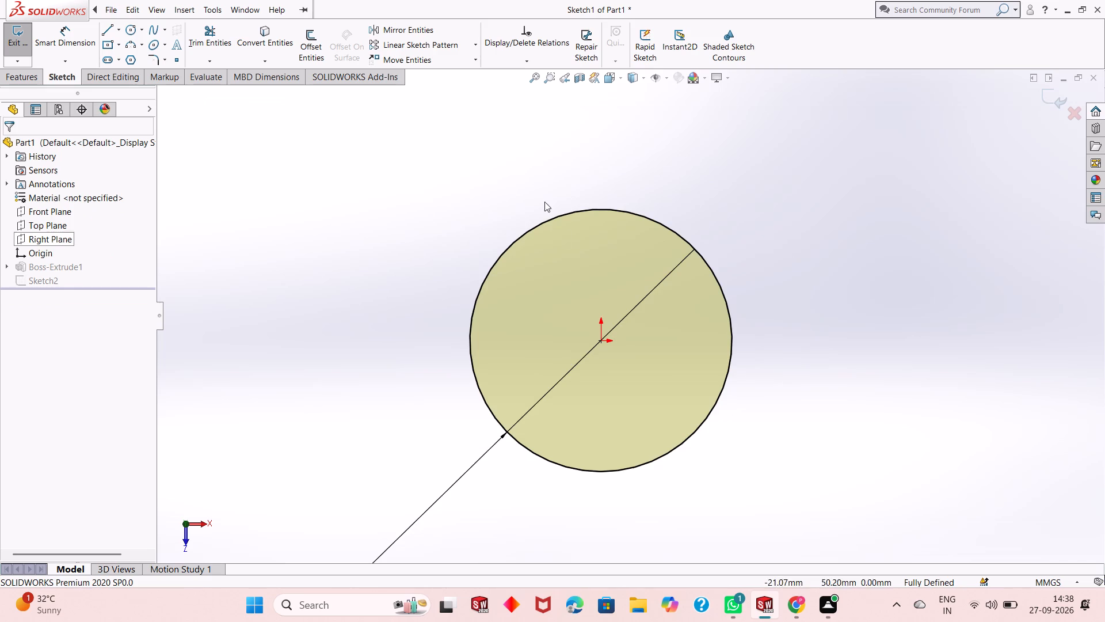
scroll(618, 342, "down", 4)
scroll(622, 341, "up", 9)
scroll(513, 492, "down", 2)
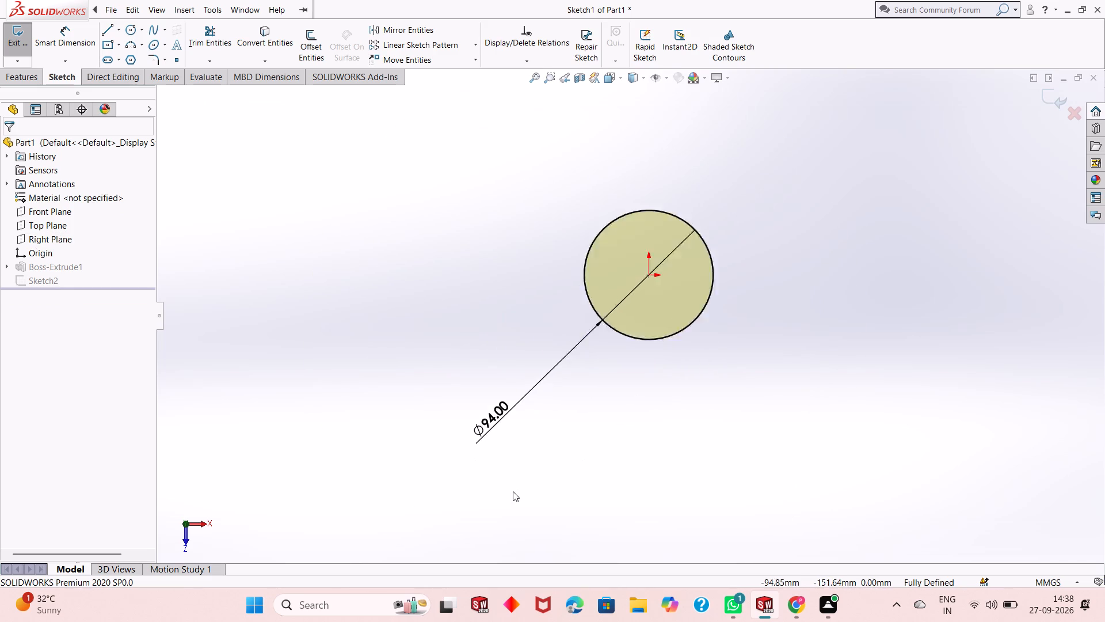
scroll(513, 491, "down", 2)
scroll(583, 376, "up", 2)
scroll(687, 98, "down", 1)
scroll(642, 252, "up", 2)
scroll(714, 186, "down", 2)
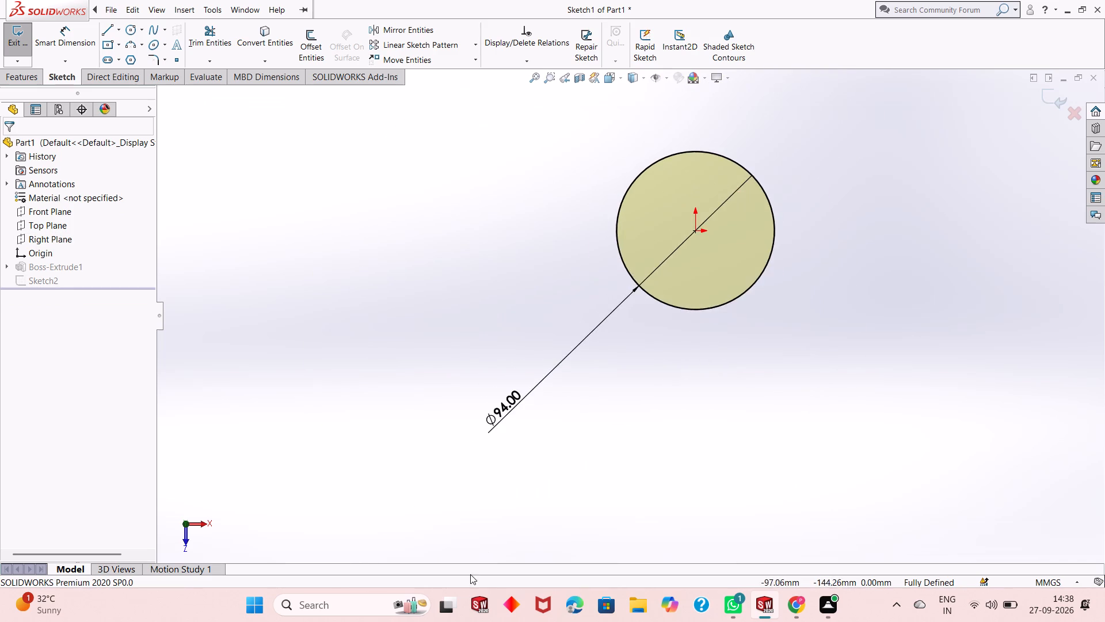
left_click_drag(452, 468, 543, 356)
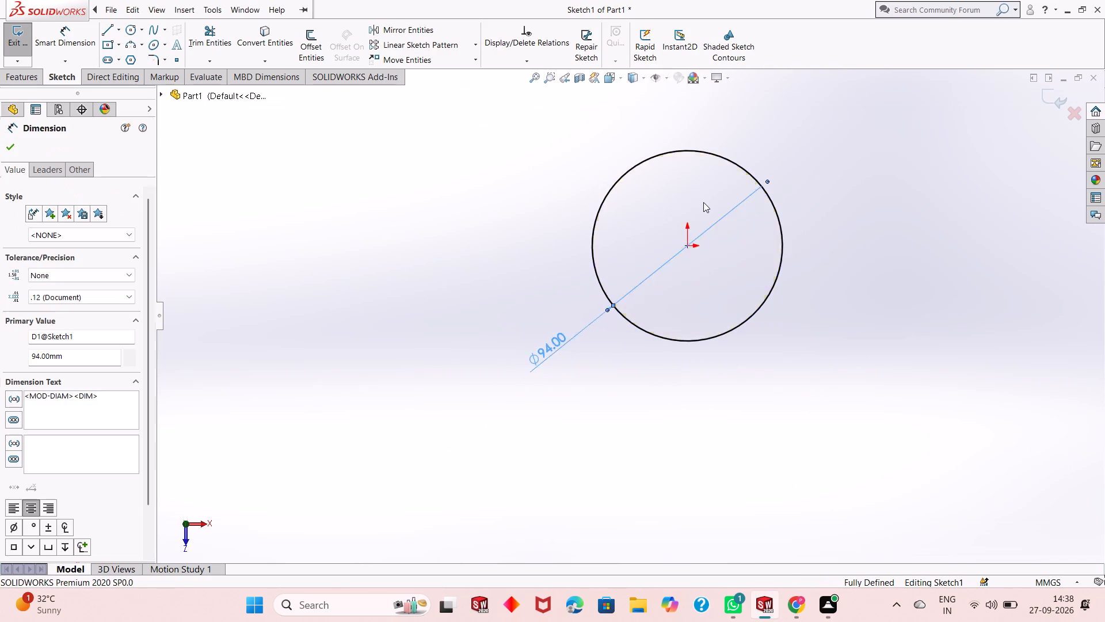
Set the base circle's diameter to 52+10+10, giving 72 mm, and exit the sketch.
scroll(703, 202, "down", 2)
double_click(468, 427)
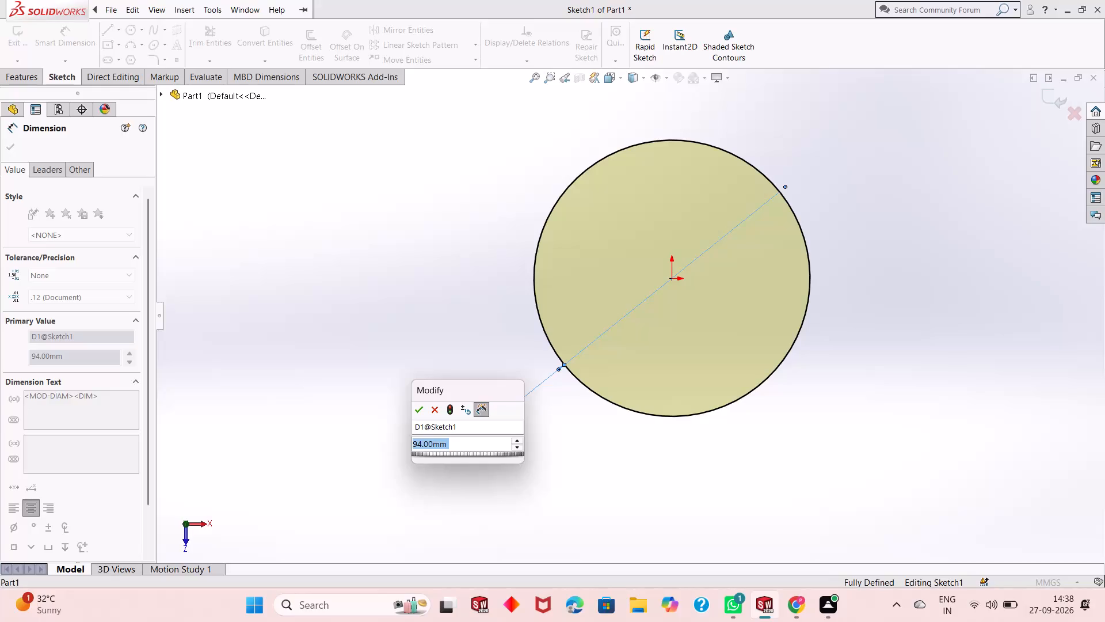
type("52+10+10")
key("Return")
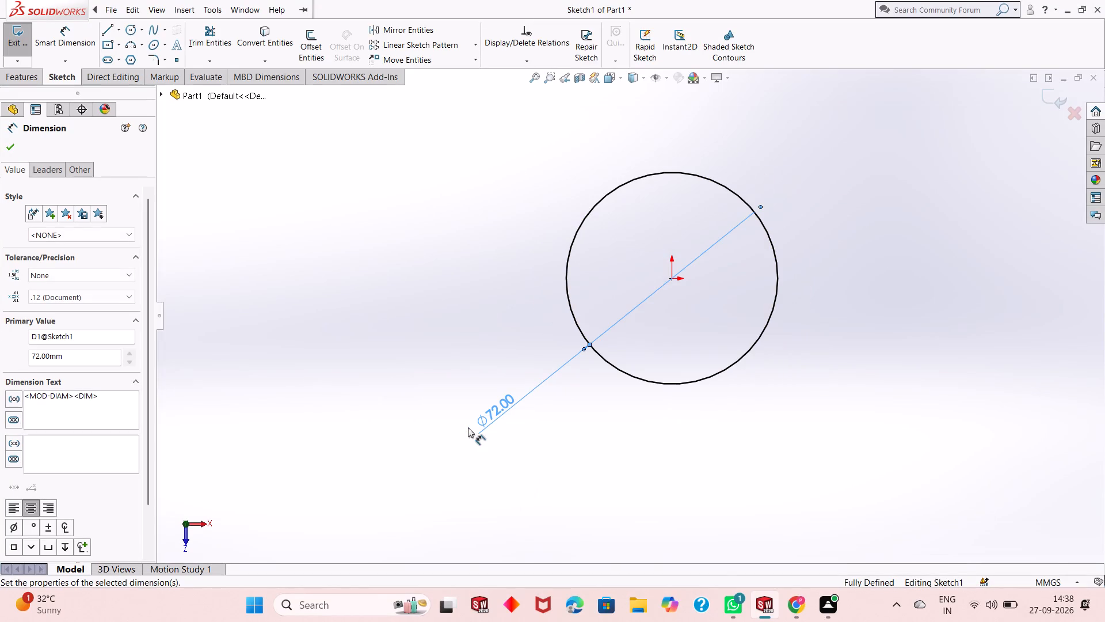
scroll(792, 244, "down", 1)
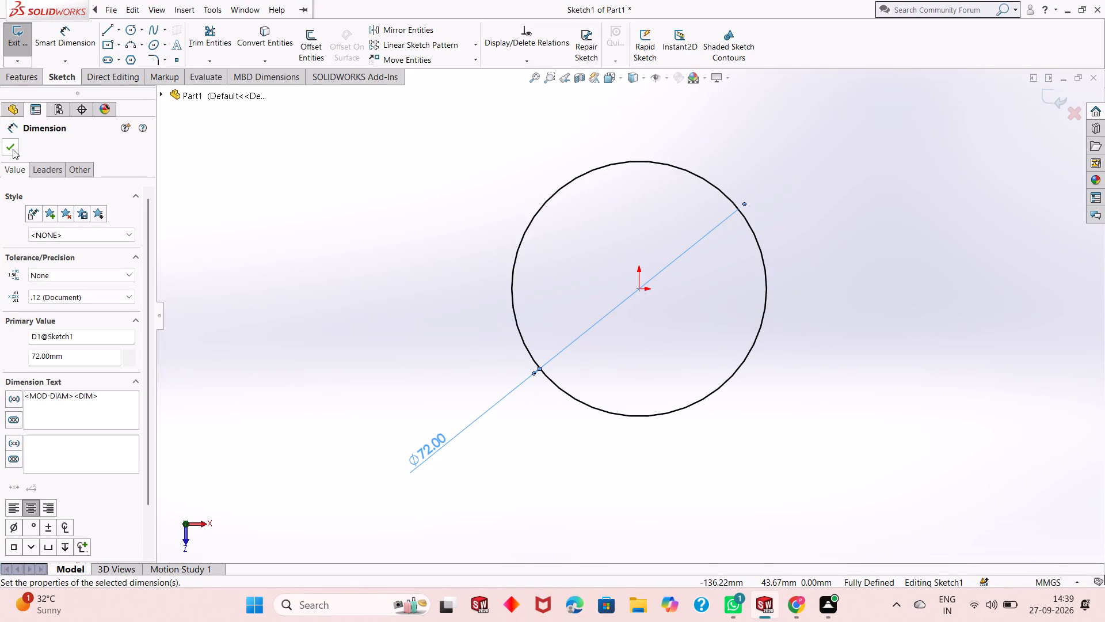
left_click(13, 149)
left_click(1050, 93)
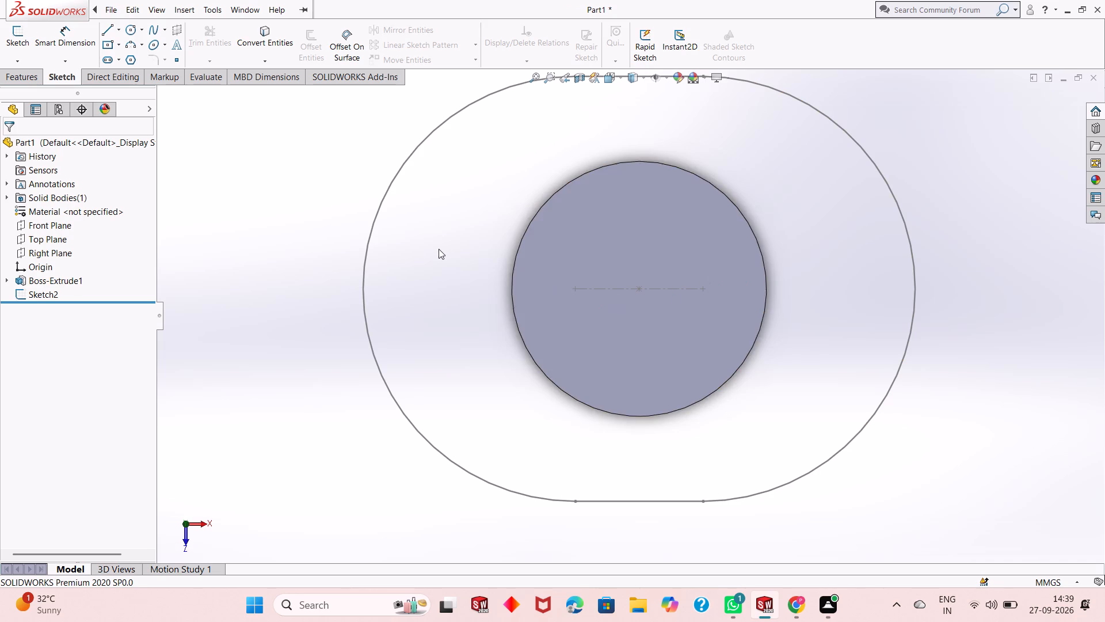
Reopen the slot sketch and draw a circle of about 30.5 mm radius centred on the slot's right-hand arc centre.
scroll(639, 276, "up", 1)
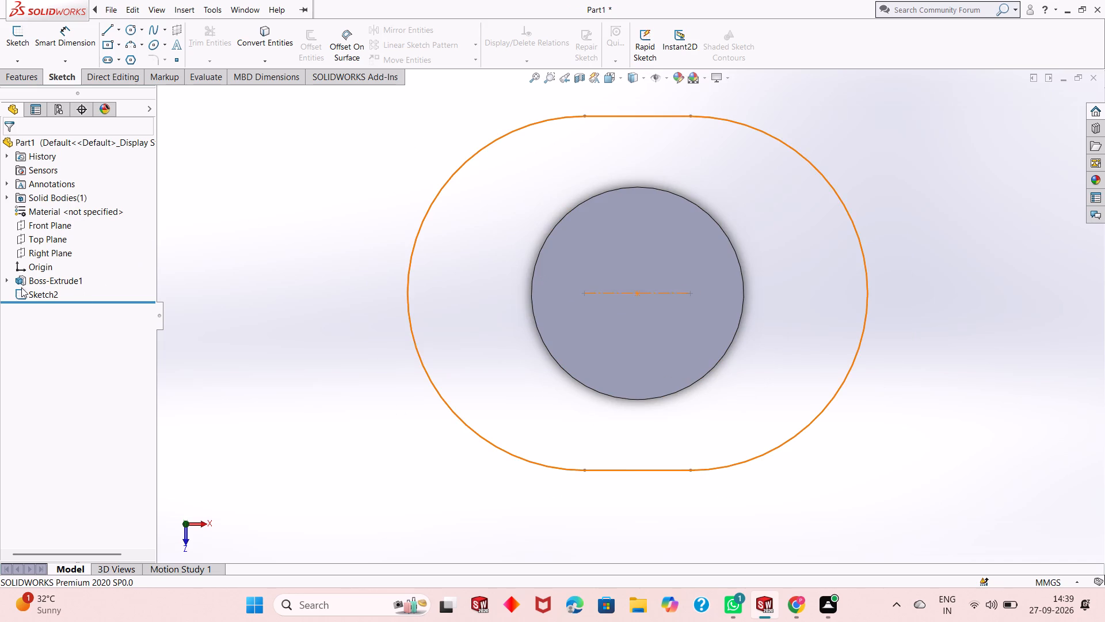
left_click(21, 287)
left_click(34, 252)
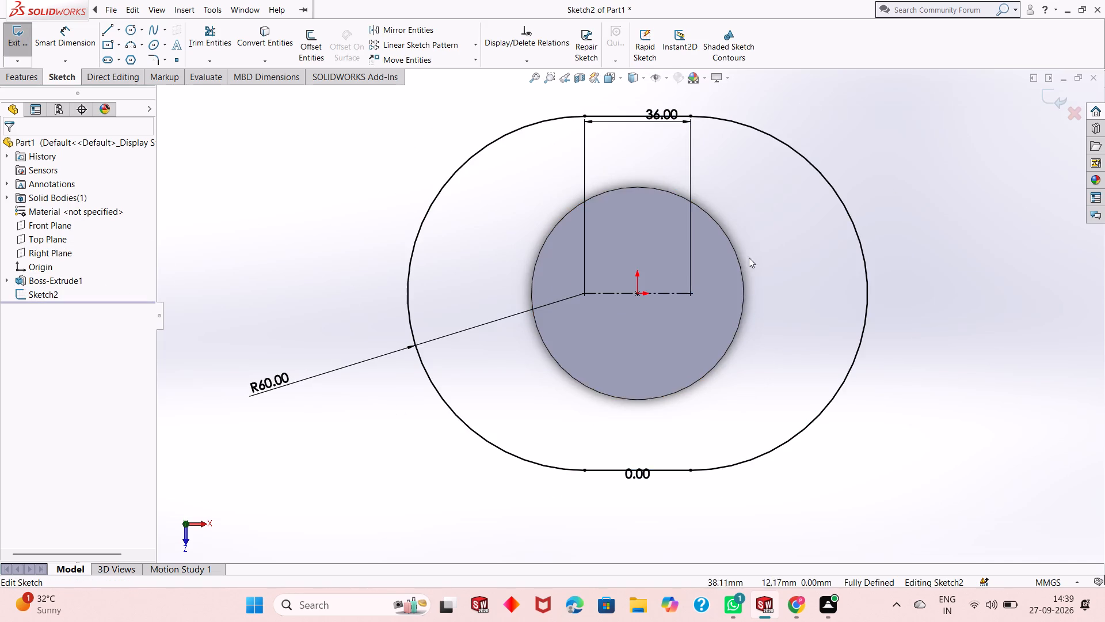
scroll(746, 256, "down", 3)
scroll(434, 343, "up", 3)
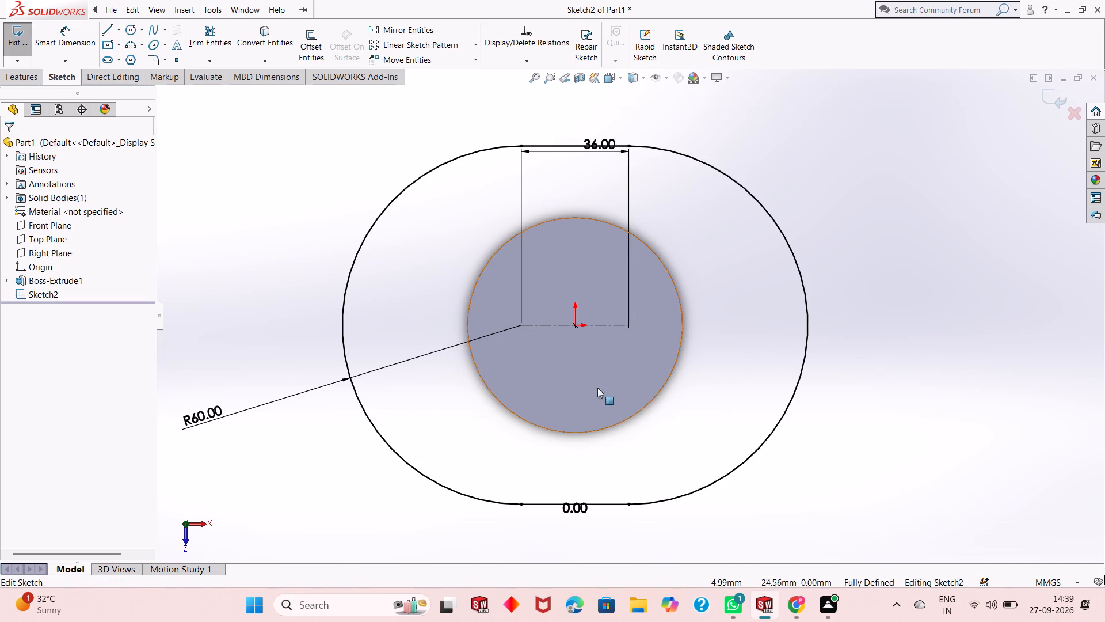
left_click(130, 24)
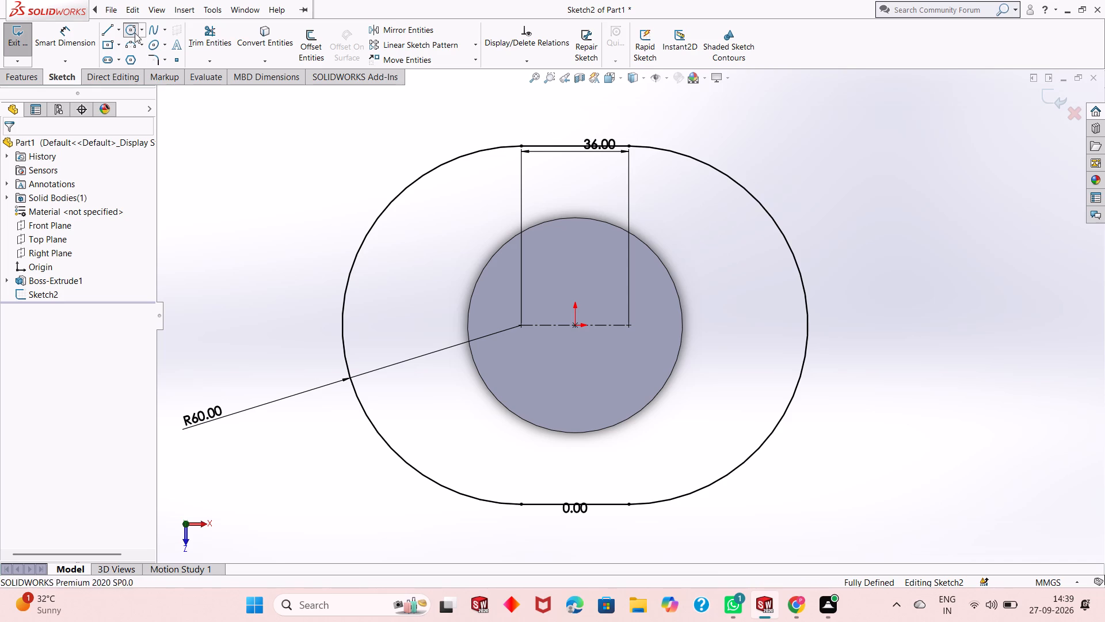
scroll(639, 312, "down", 2)
left_click(624, 330)
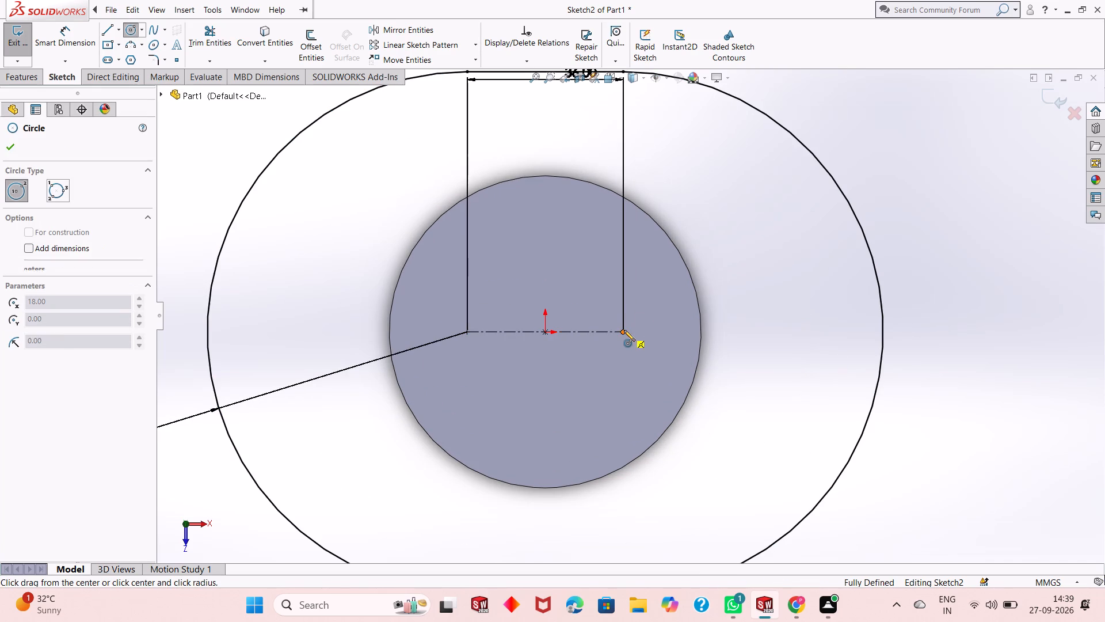
left_click(718, 240)
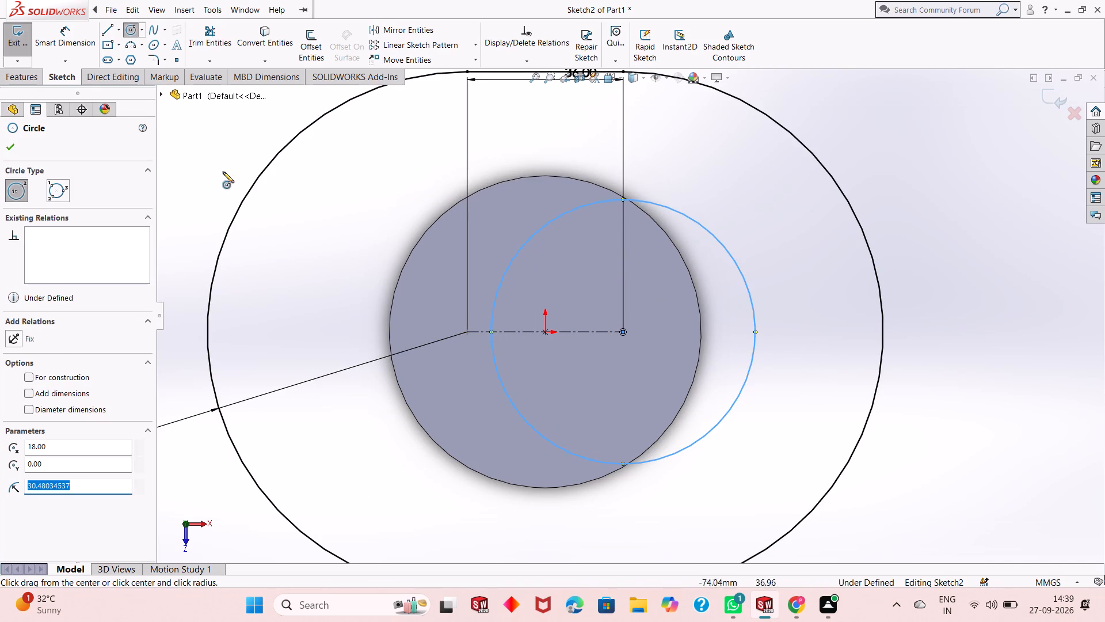
left_click(466, 333)
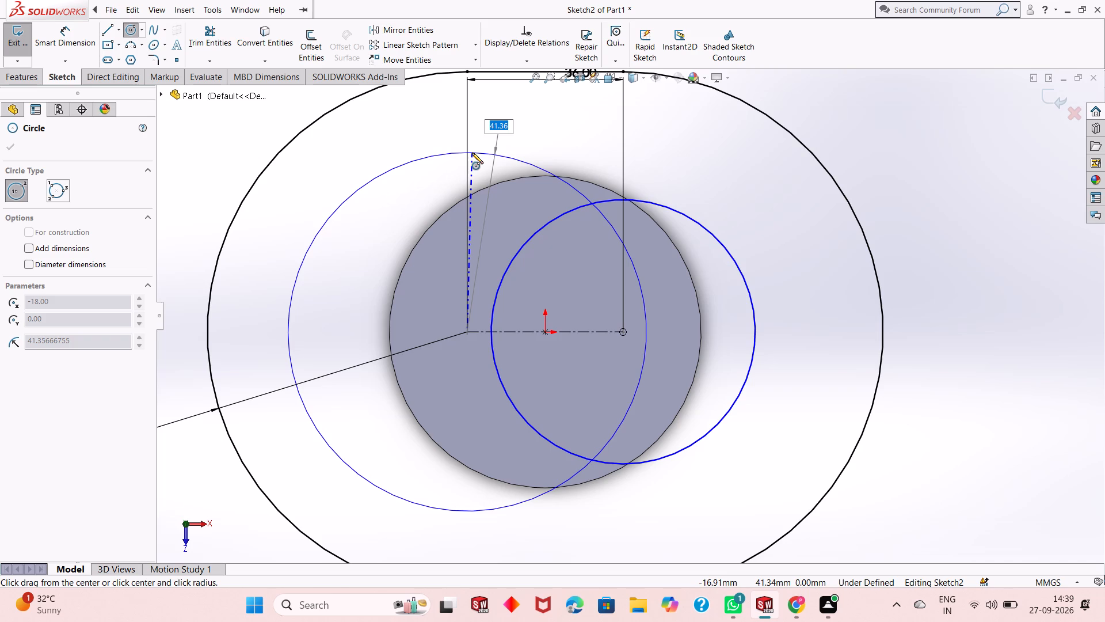
key("Escape")
key("Escape")
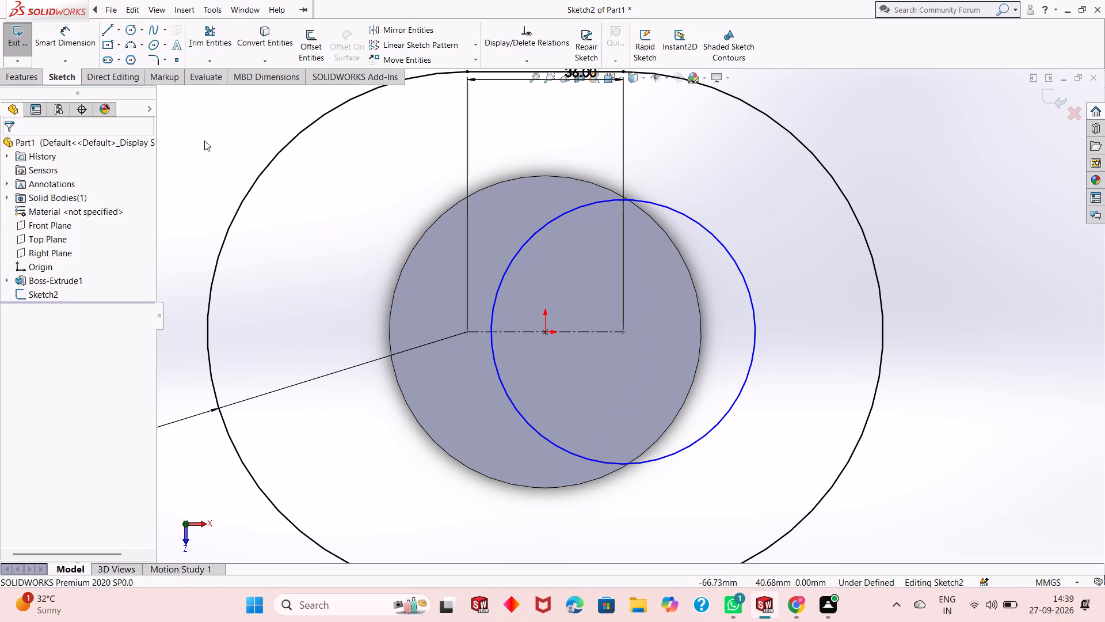
Dimension the new circle at the slot's right-hand arc centre to a 94 mm diameter.
left_click(58, 41)
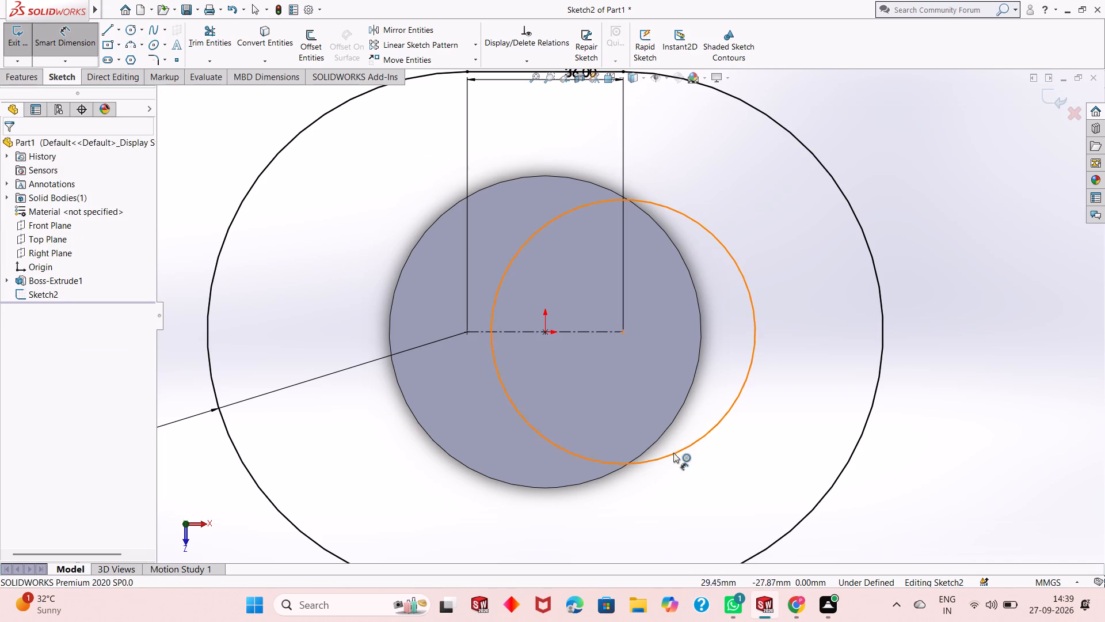
left_click(679, 453)
left_click(902, 519)
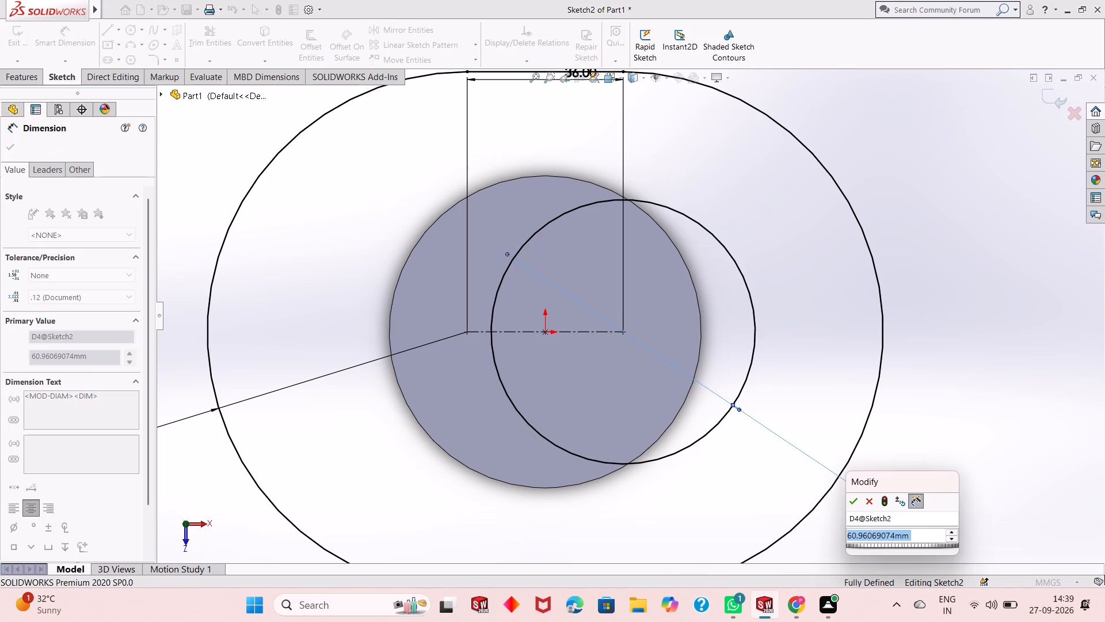
type("94")
key("Return")
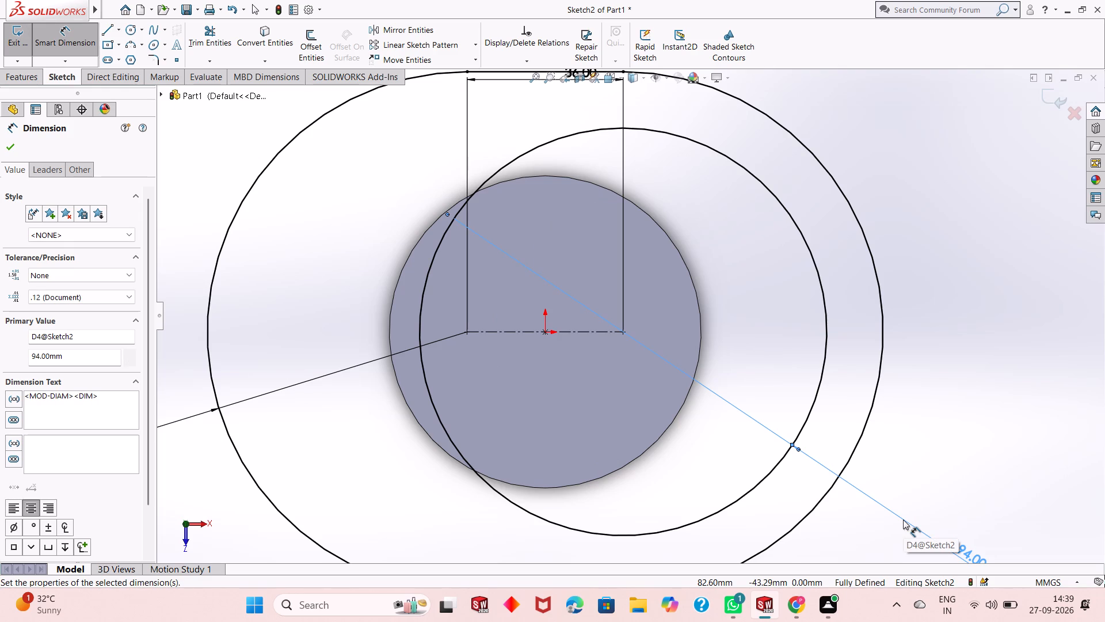
scroll(767, 442, "up", 2)
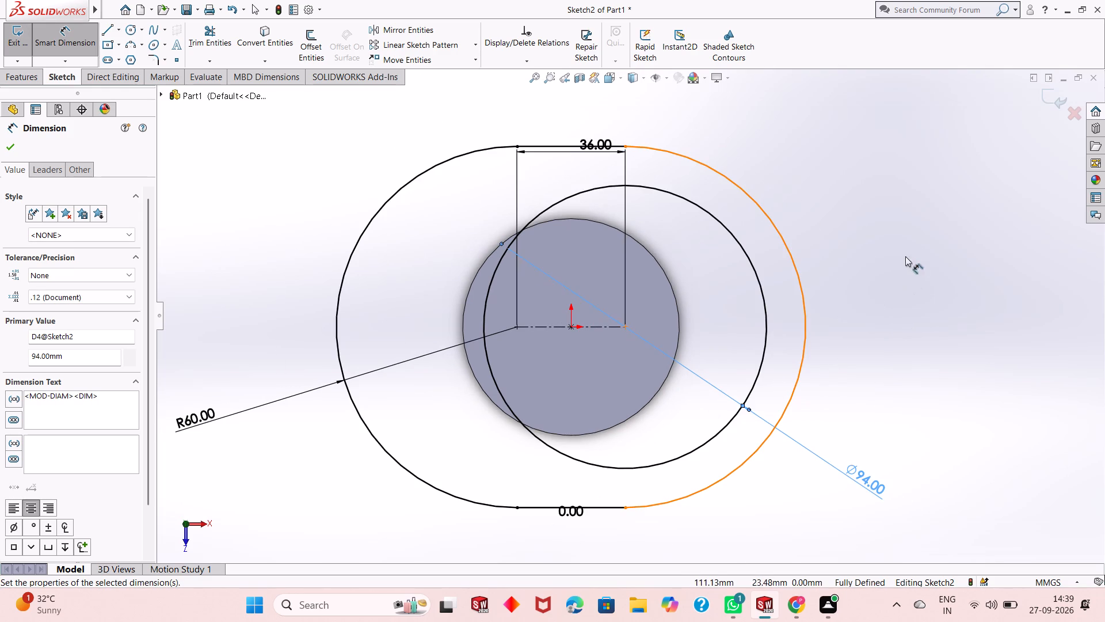
right_click(867, 214)
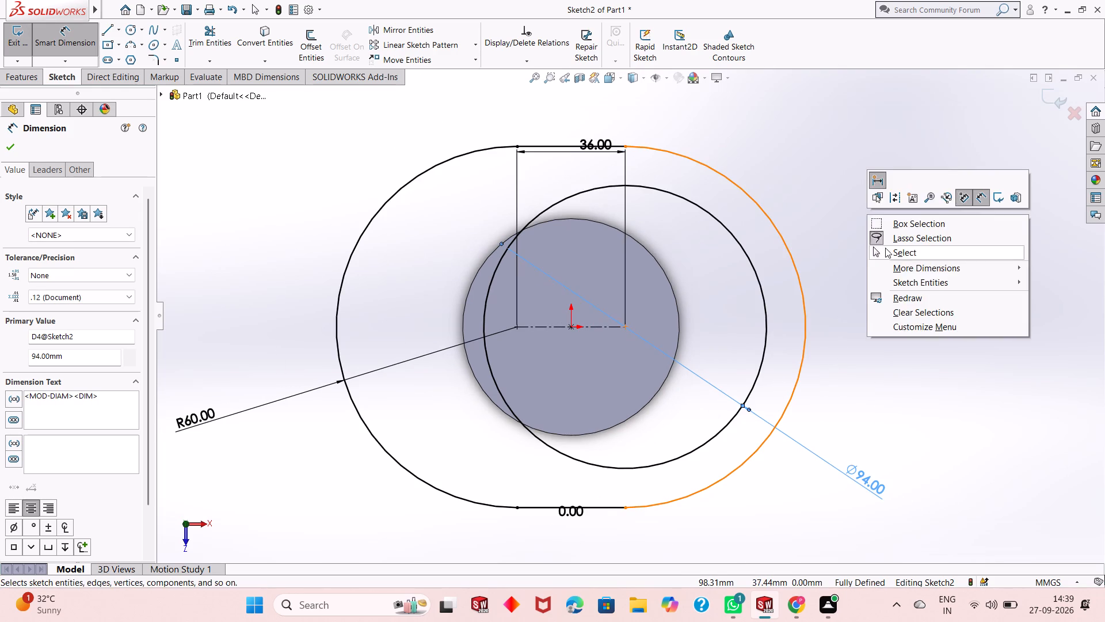
left_click(896, 256)
Draw a small circle of about 7 mm radius centred on the rightmost point of the 94 mm circle.
left_click(132, 33)
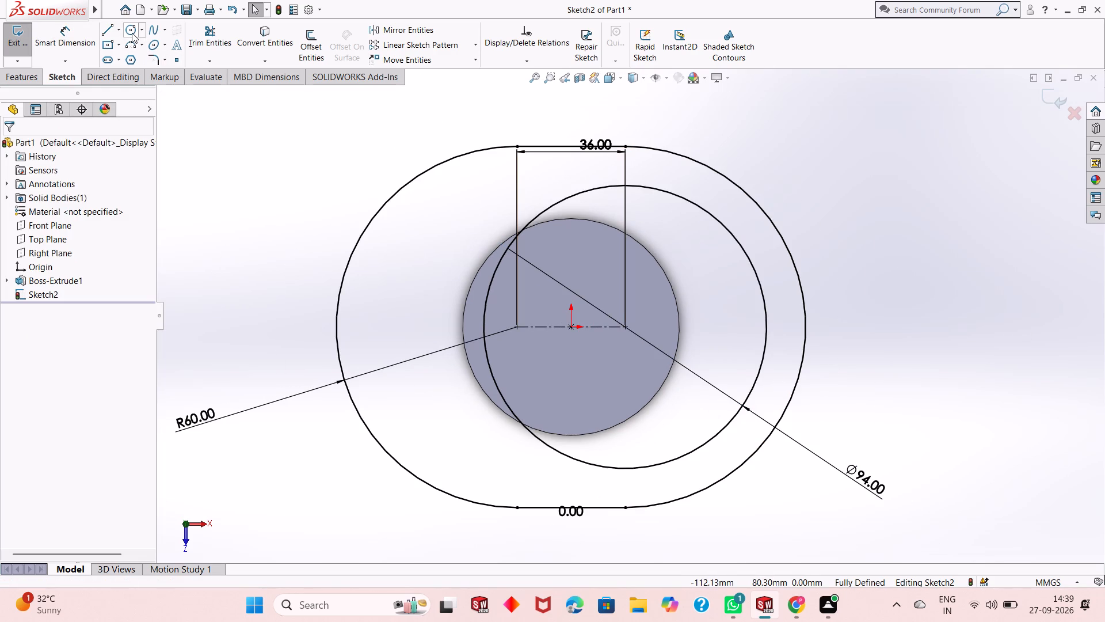
left_click(767, 327)
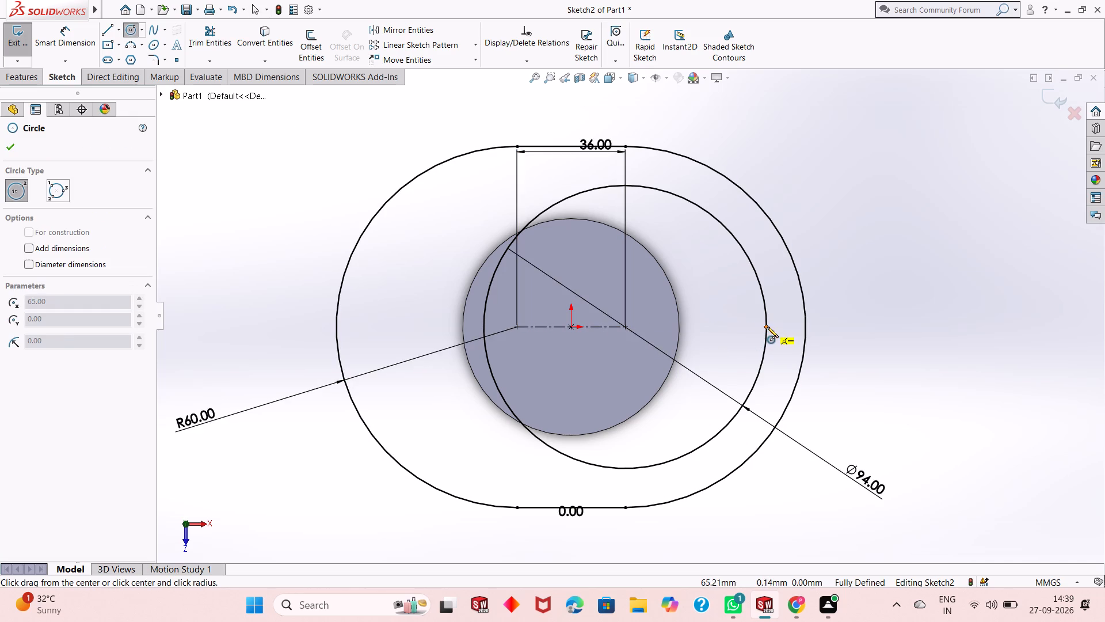
left_click(778, 344)
right_click(291, 180)
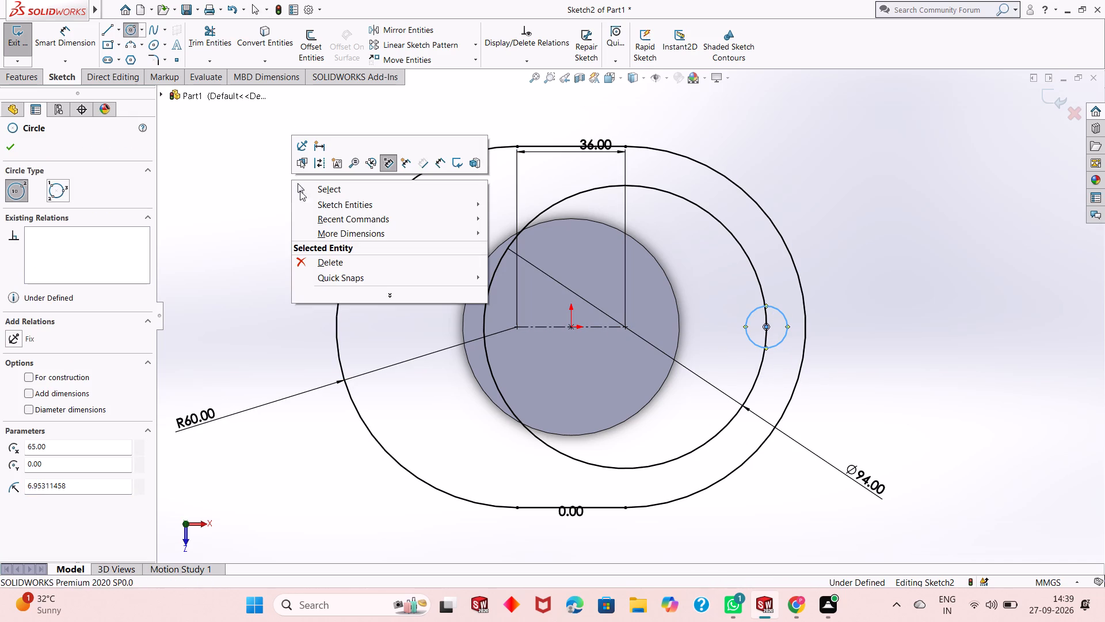
left_click(321, 191)
Dimension the small circle to a 14 mm diameter.
left_click(88, 41)
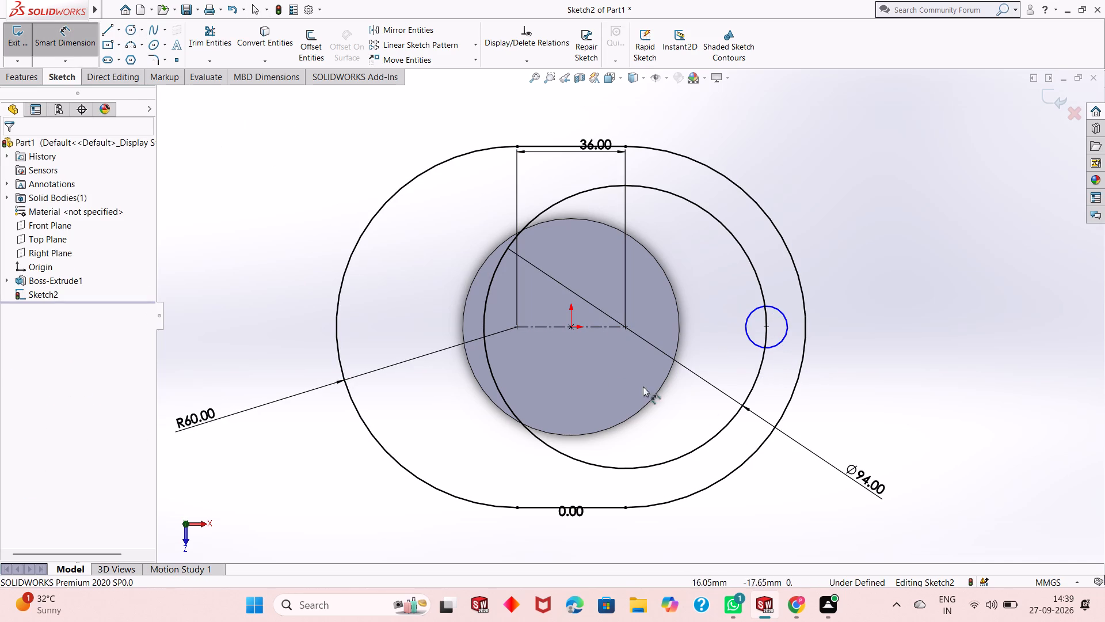
left_click(772, 348)
left_click(874, 427)
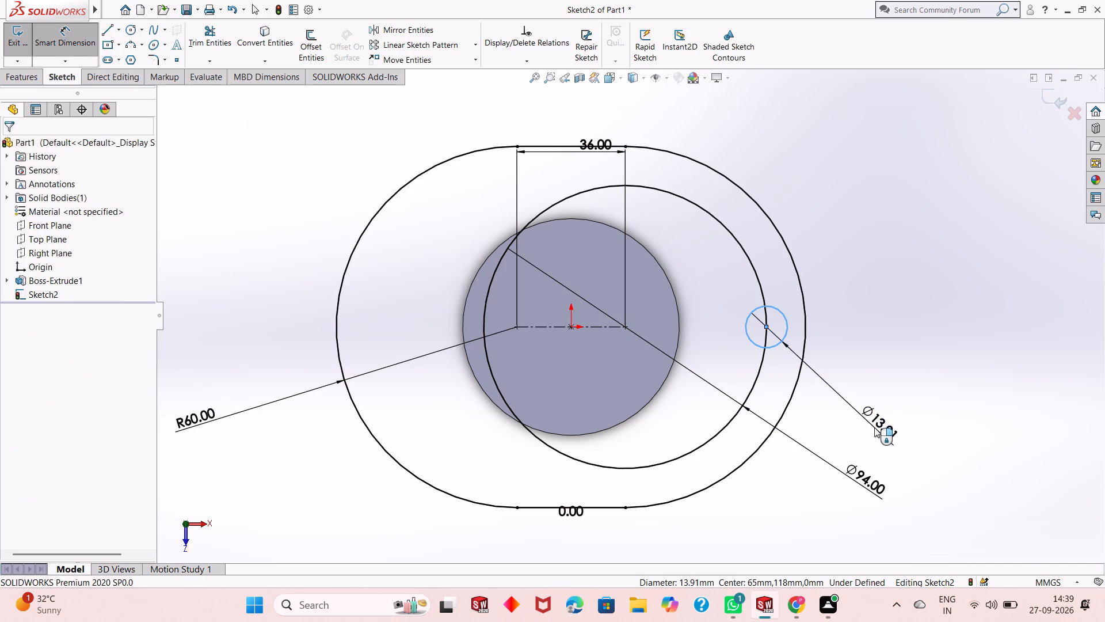
type("14")
key("Return")
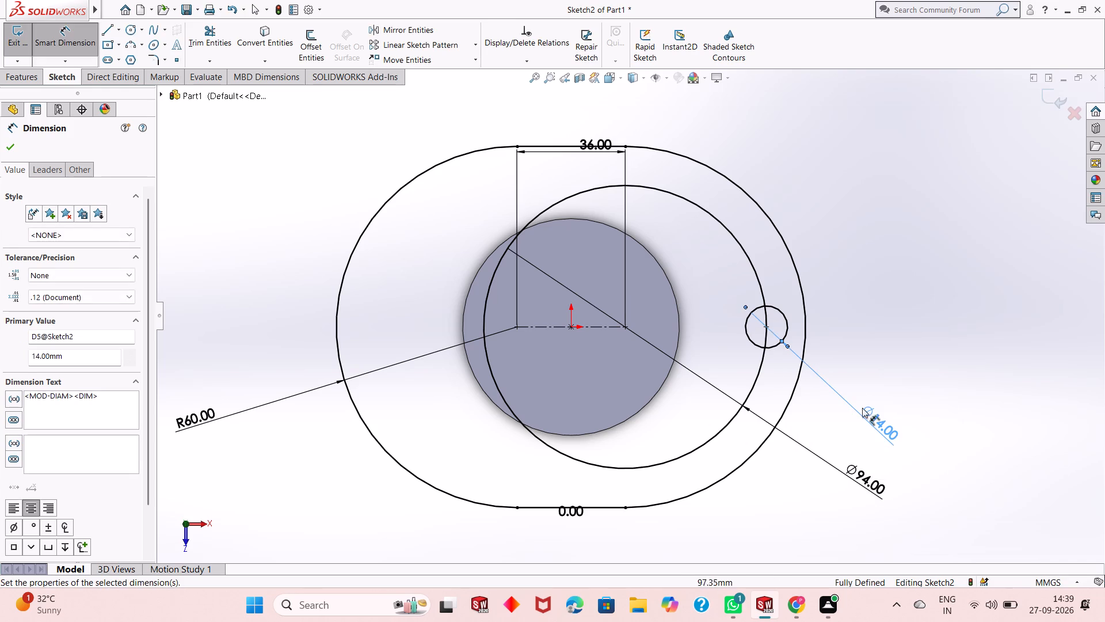
right_click(825, 278)
left_click(855, 314)
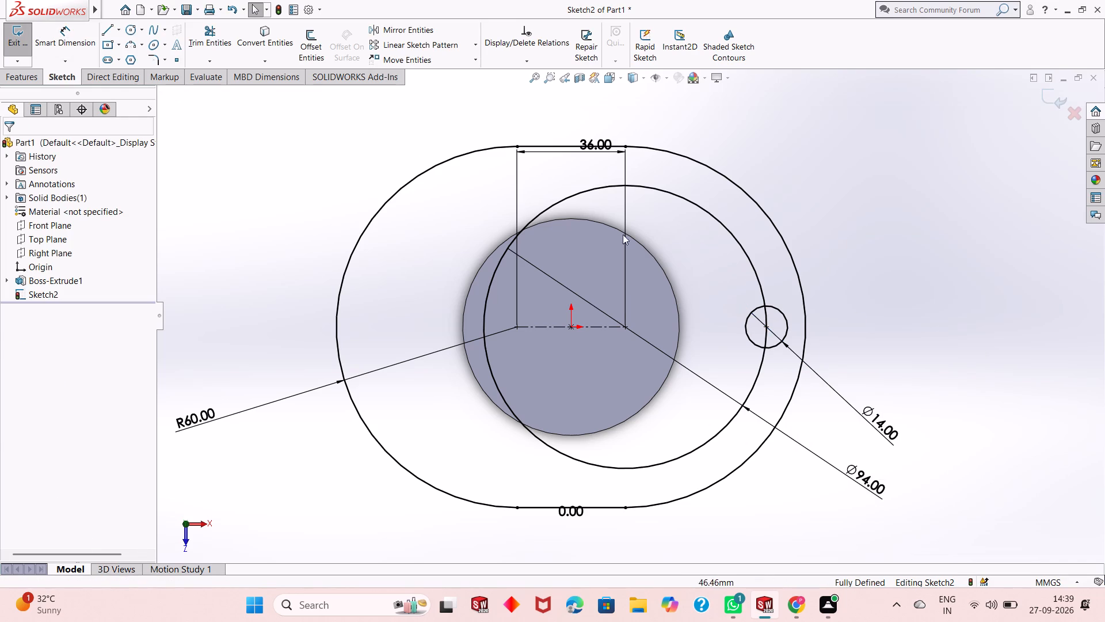
Set up a circular sketch pattern of the 14 mm circle with 6 instances.
left_click(780, 344)
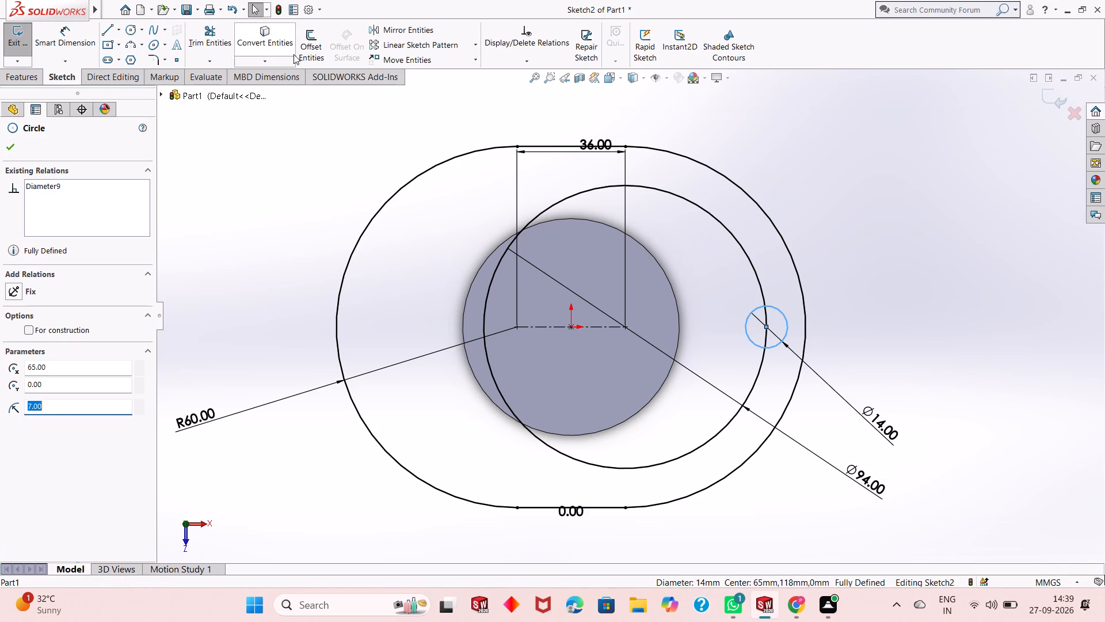
left_click(477, 50)
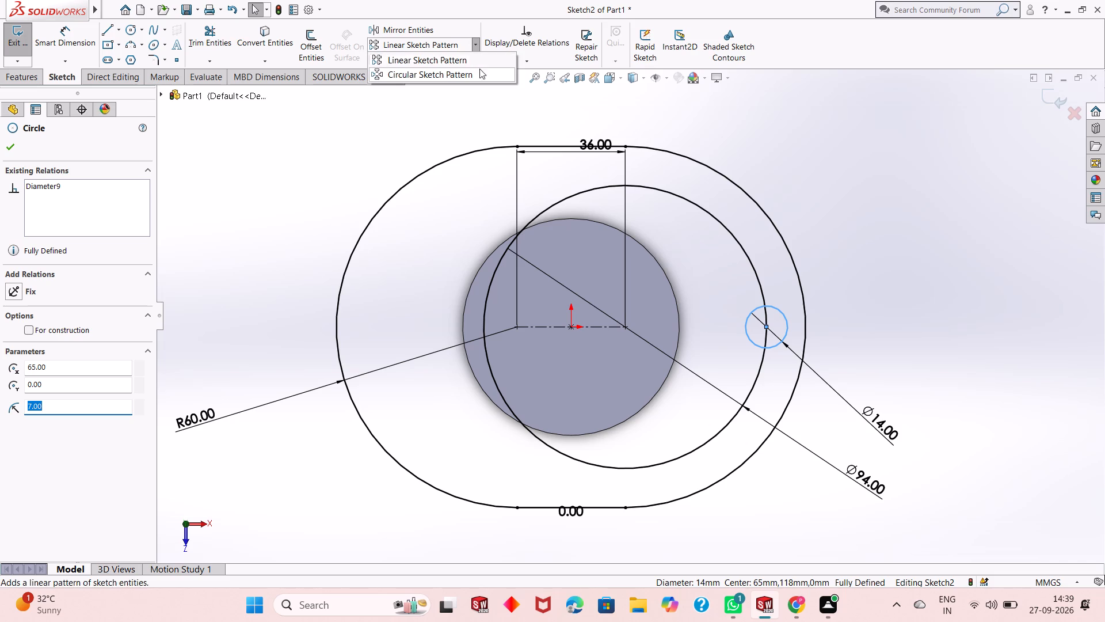
left_click(480, 74)
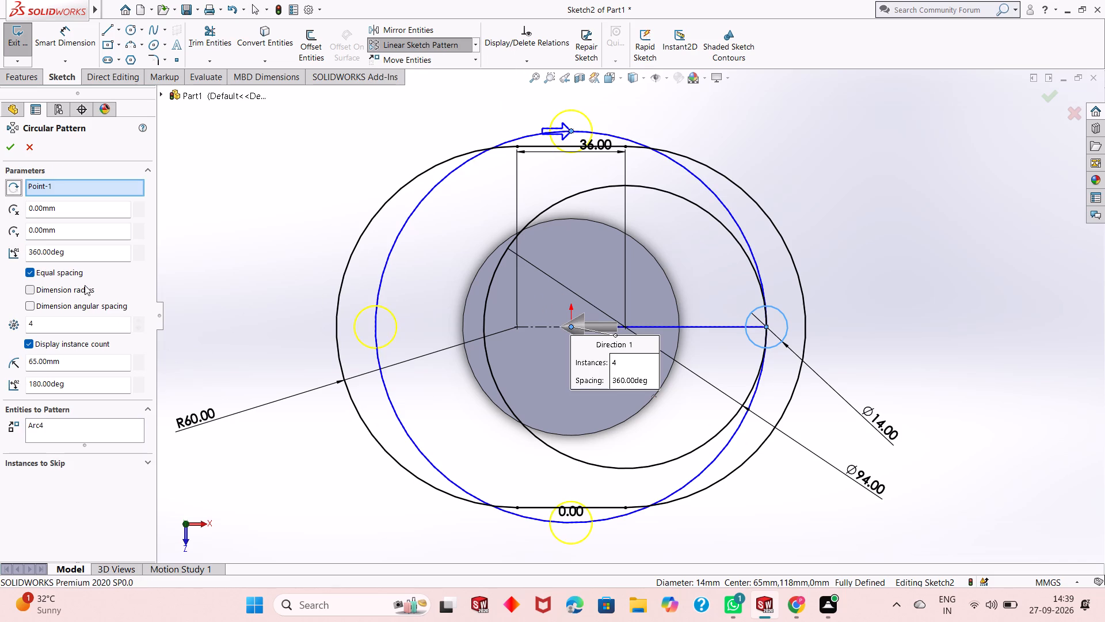
double_click(58, 328)
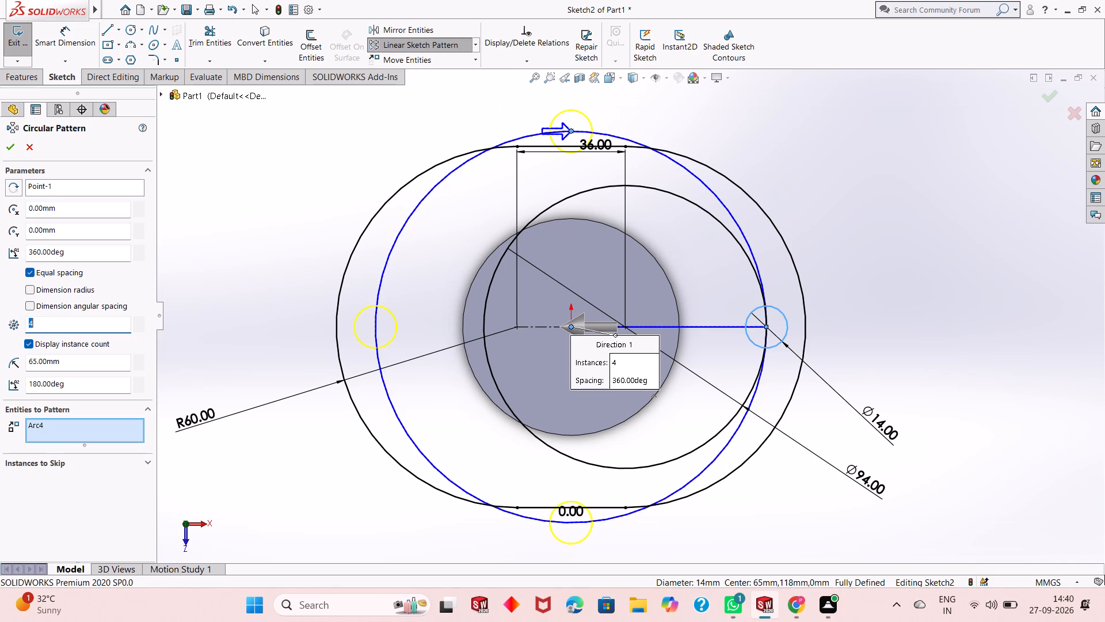
key("6")
key("Return")
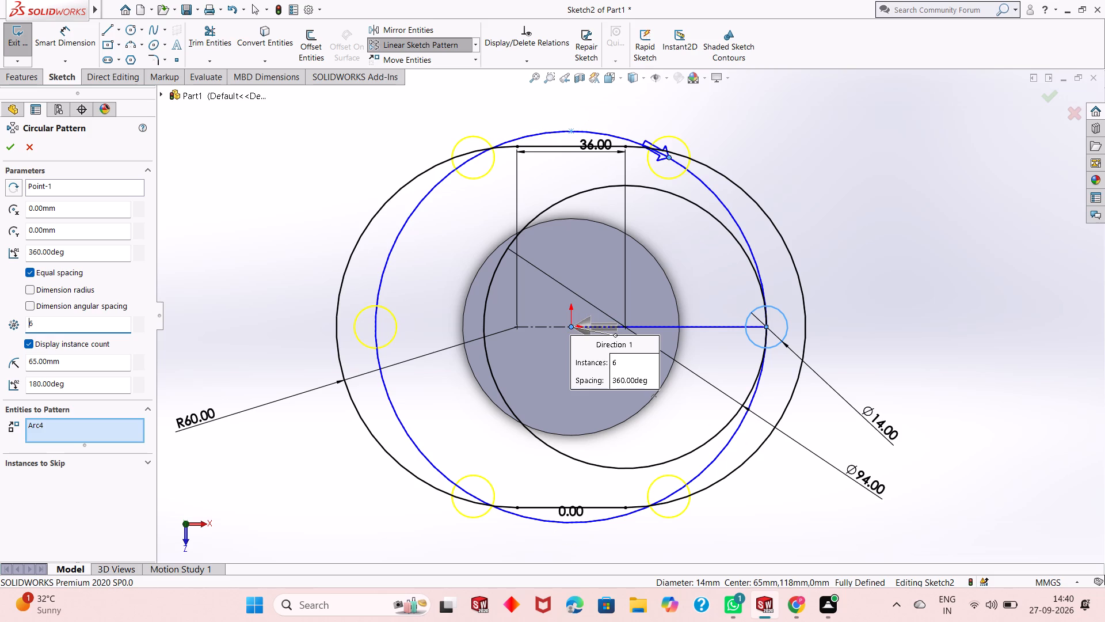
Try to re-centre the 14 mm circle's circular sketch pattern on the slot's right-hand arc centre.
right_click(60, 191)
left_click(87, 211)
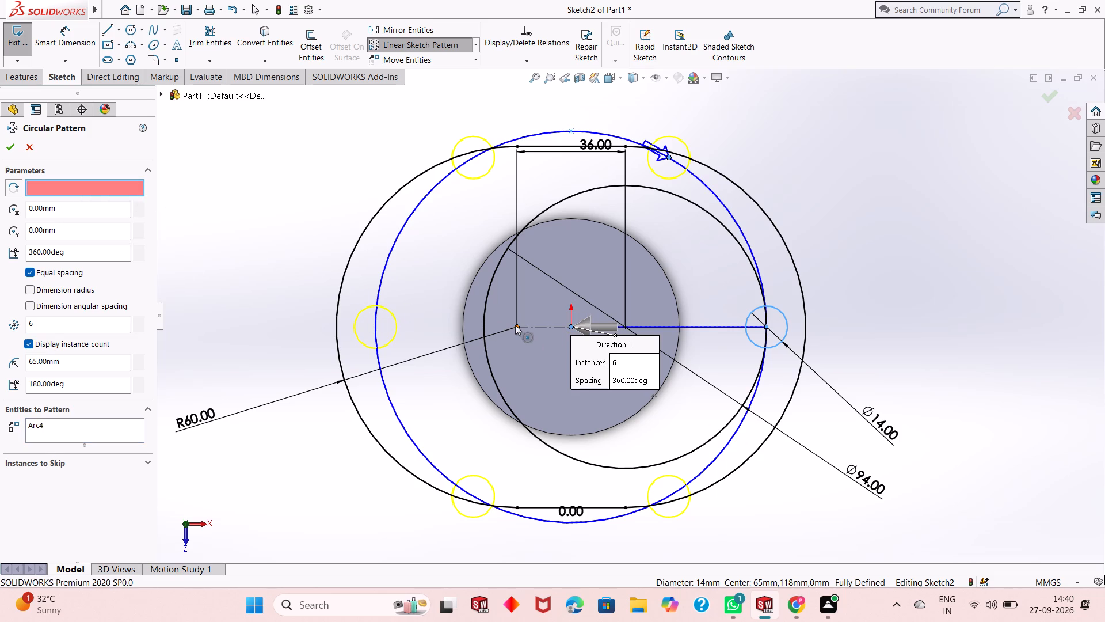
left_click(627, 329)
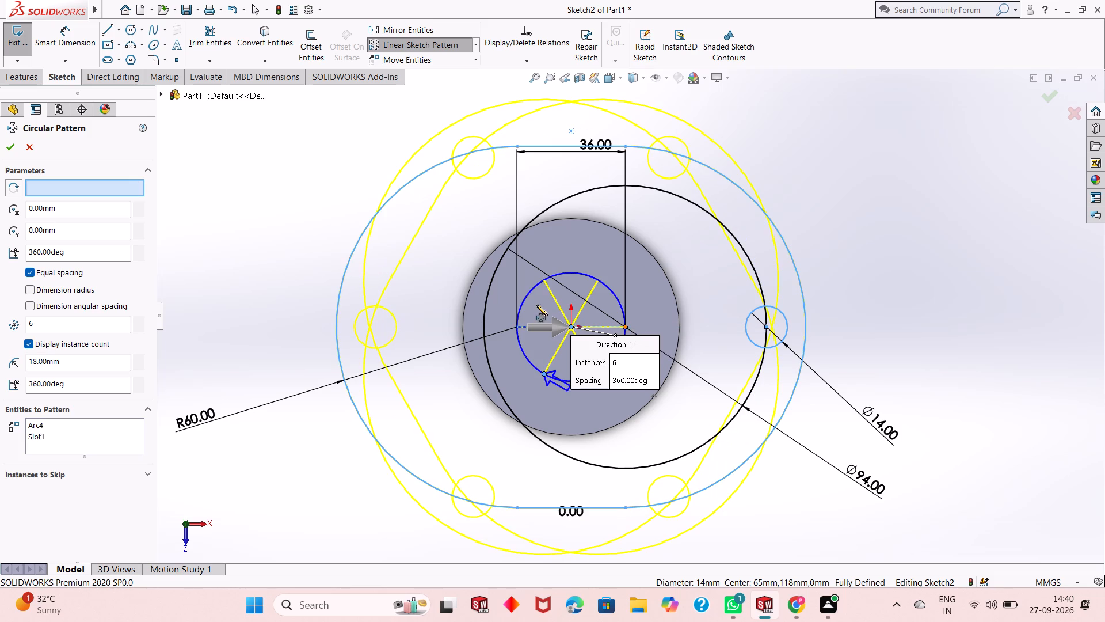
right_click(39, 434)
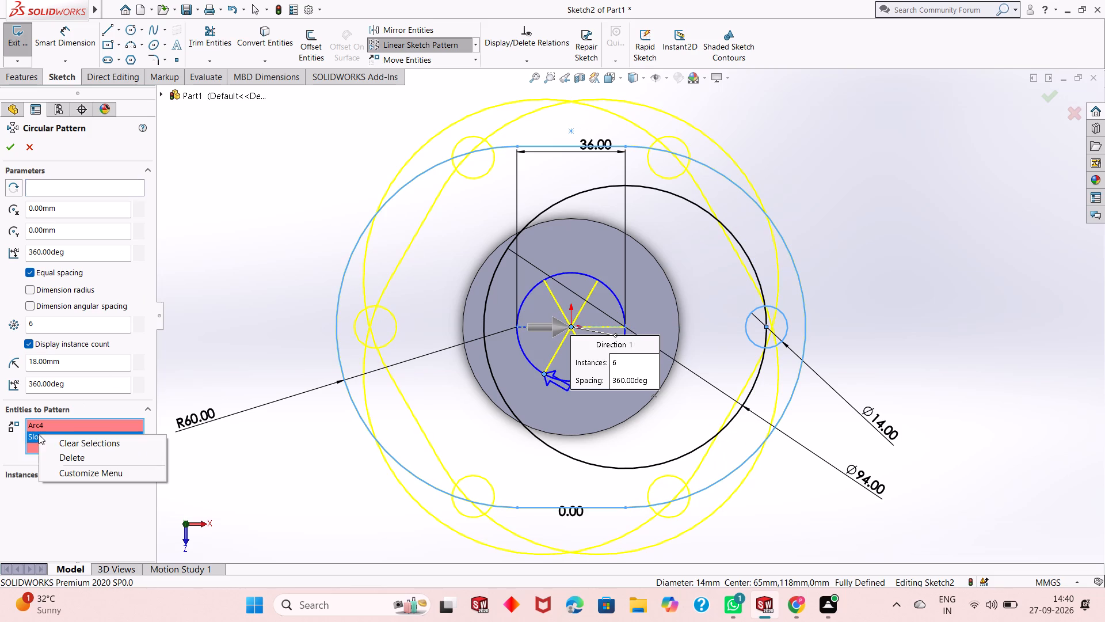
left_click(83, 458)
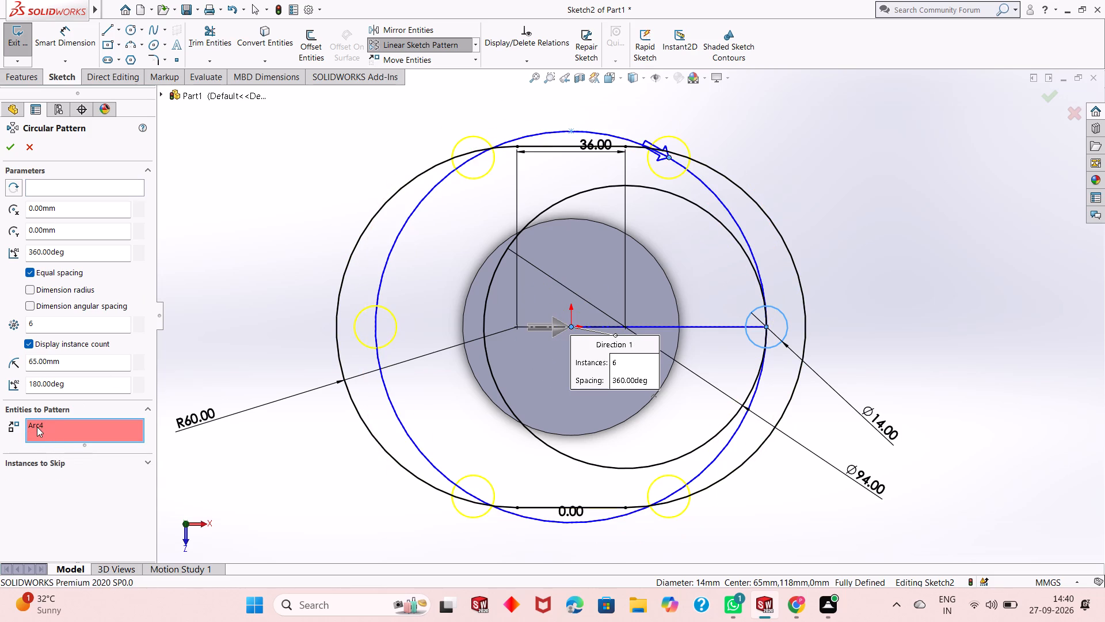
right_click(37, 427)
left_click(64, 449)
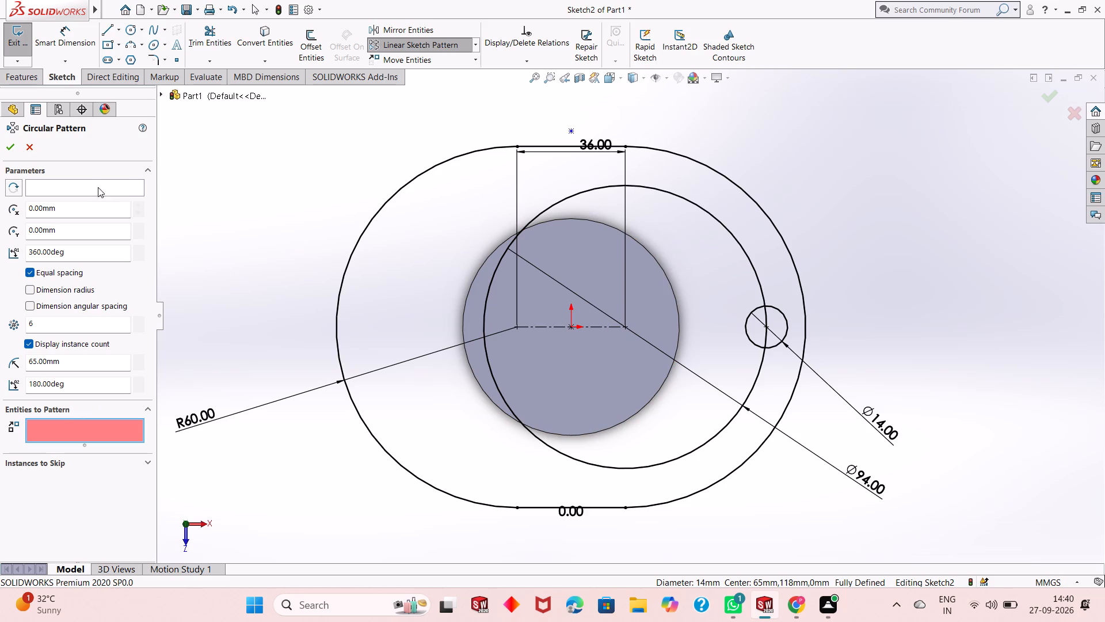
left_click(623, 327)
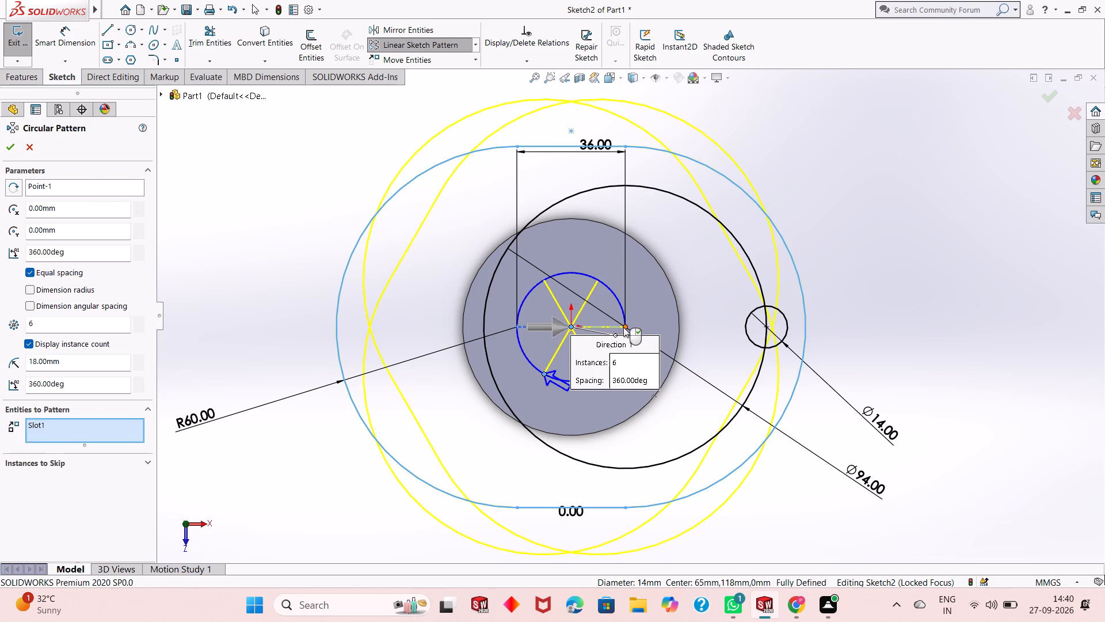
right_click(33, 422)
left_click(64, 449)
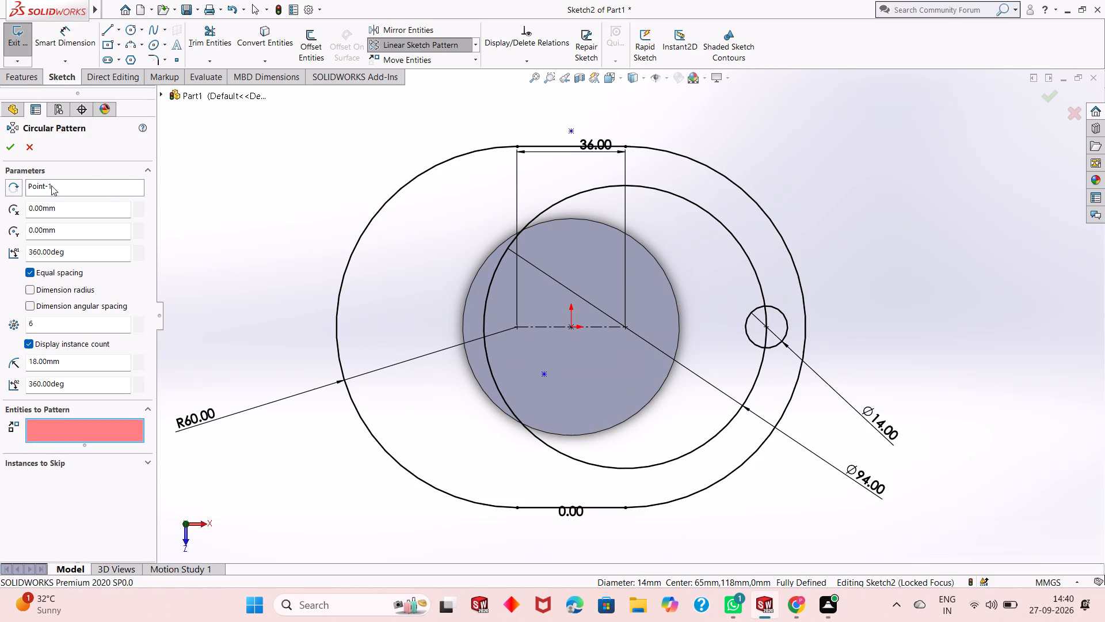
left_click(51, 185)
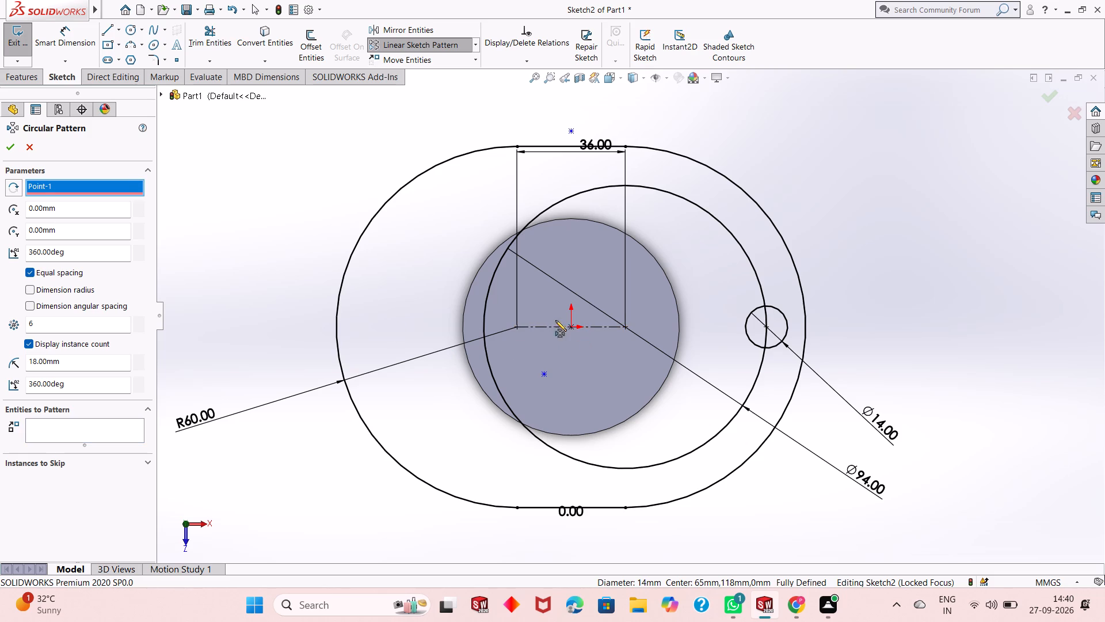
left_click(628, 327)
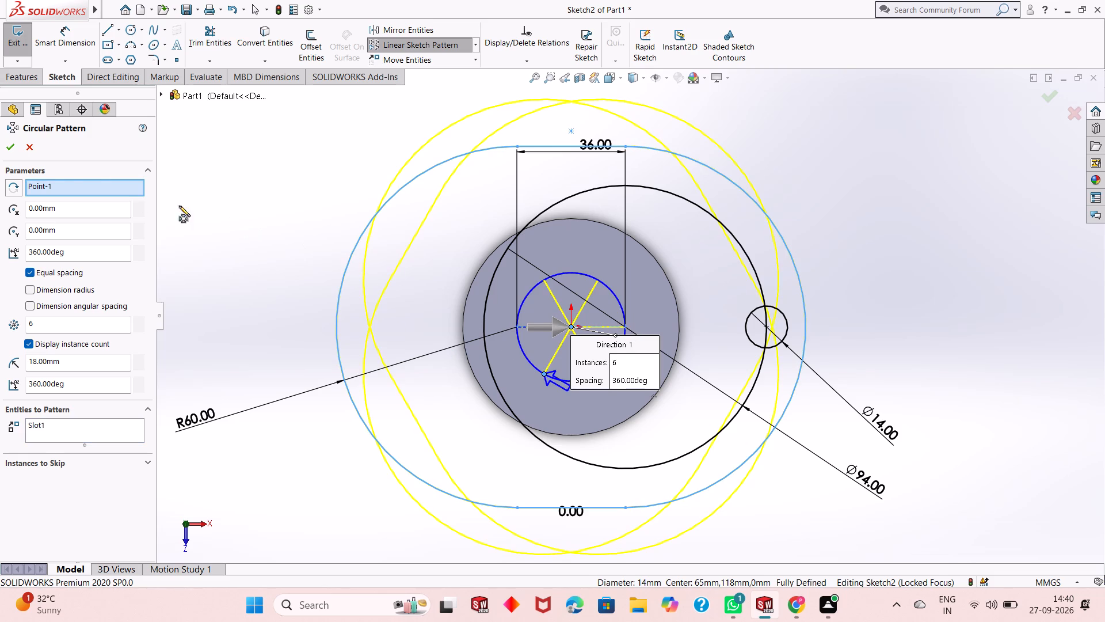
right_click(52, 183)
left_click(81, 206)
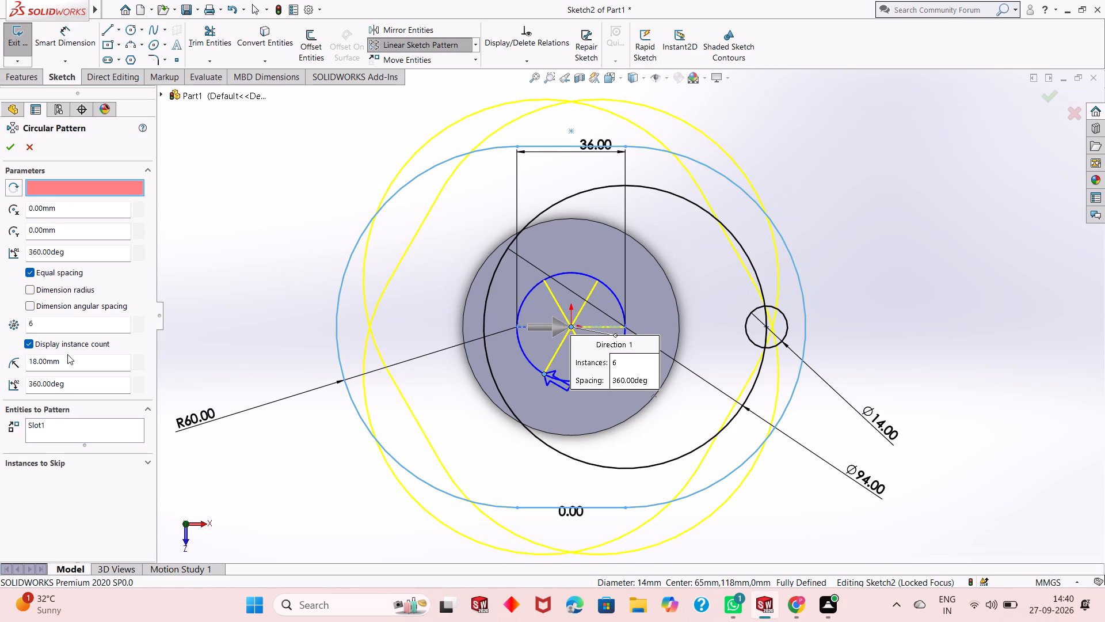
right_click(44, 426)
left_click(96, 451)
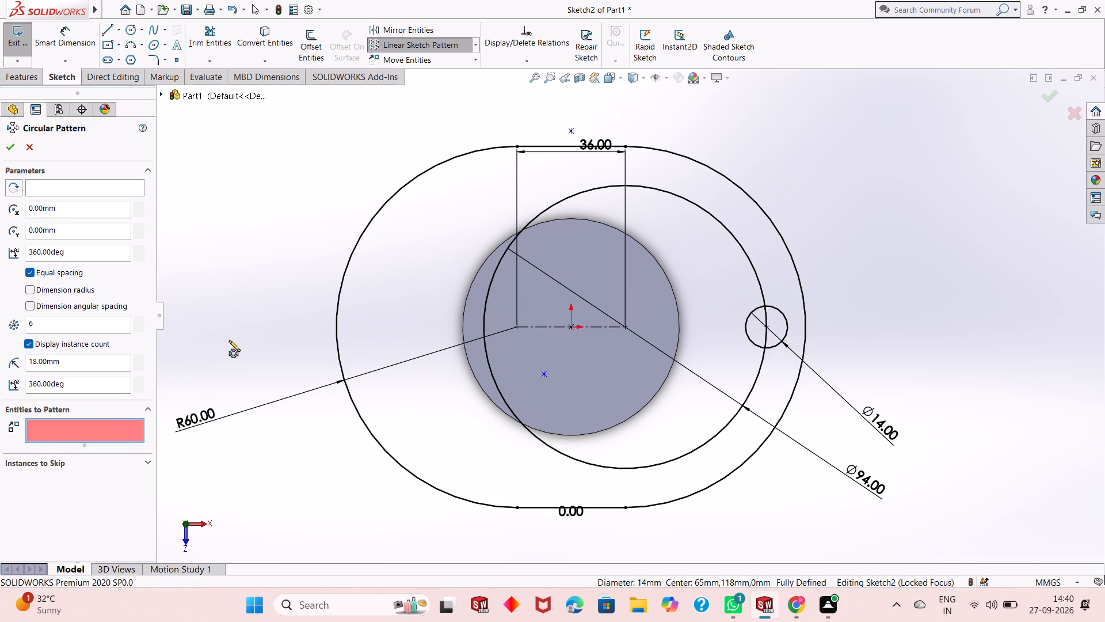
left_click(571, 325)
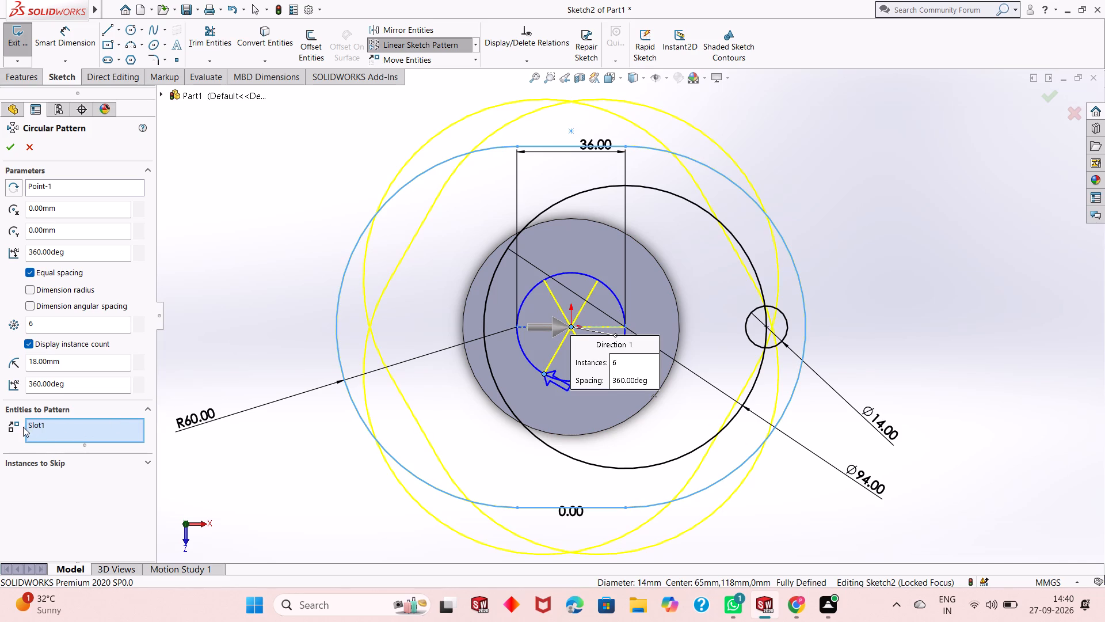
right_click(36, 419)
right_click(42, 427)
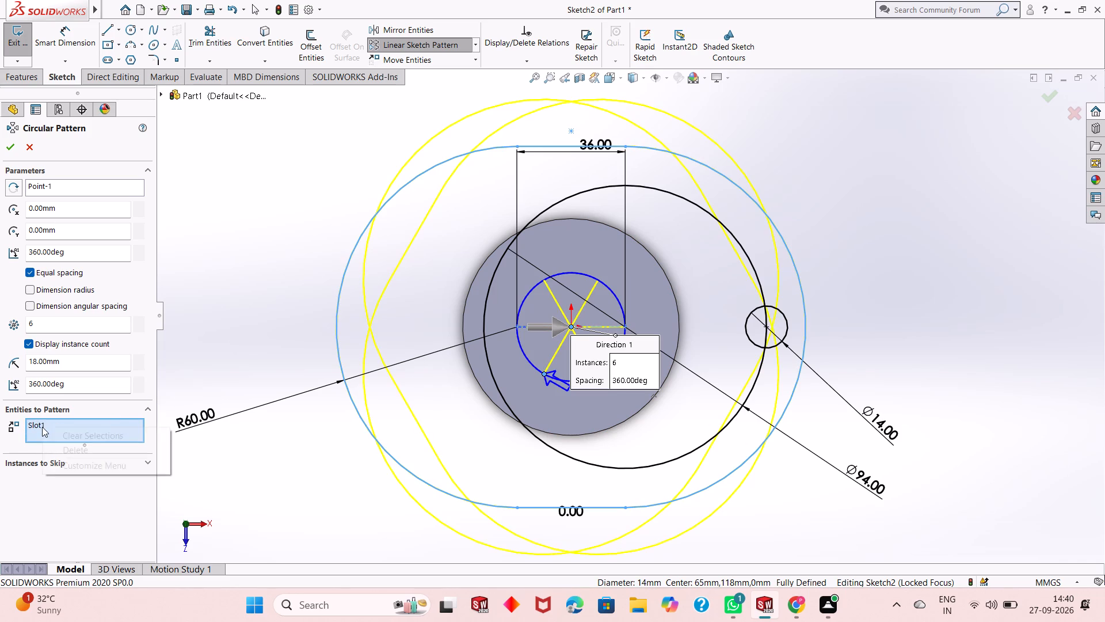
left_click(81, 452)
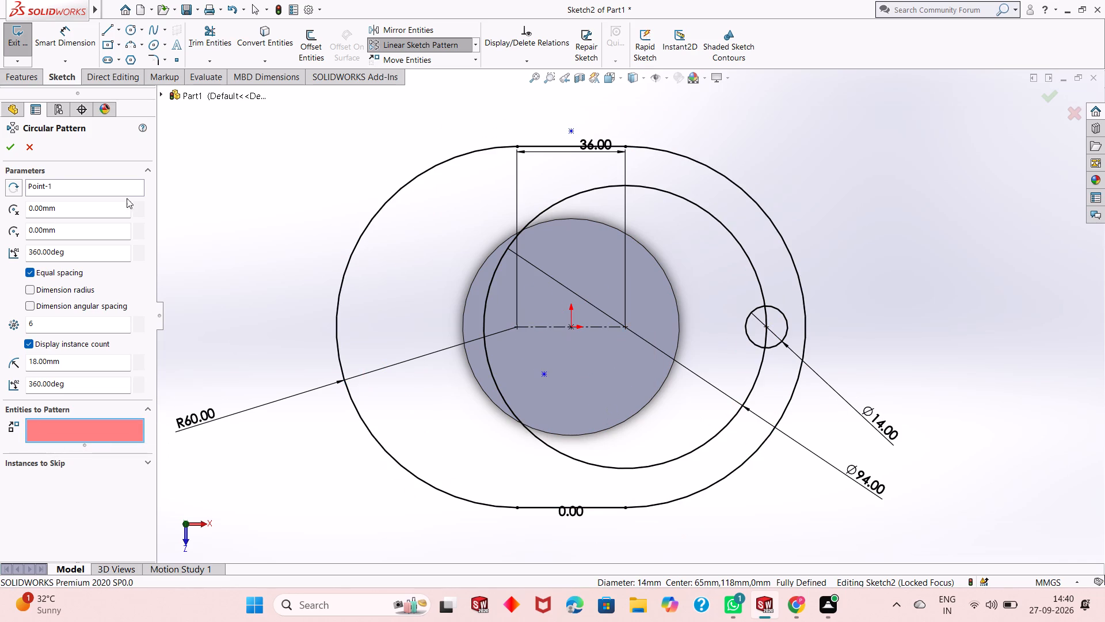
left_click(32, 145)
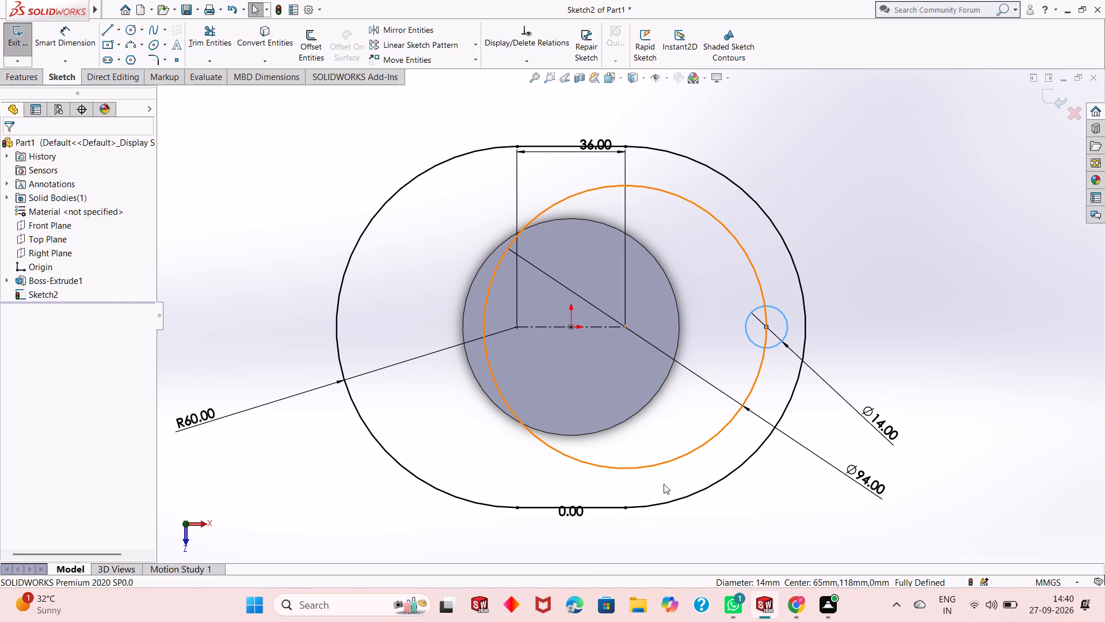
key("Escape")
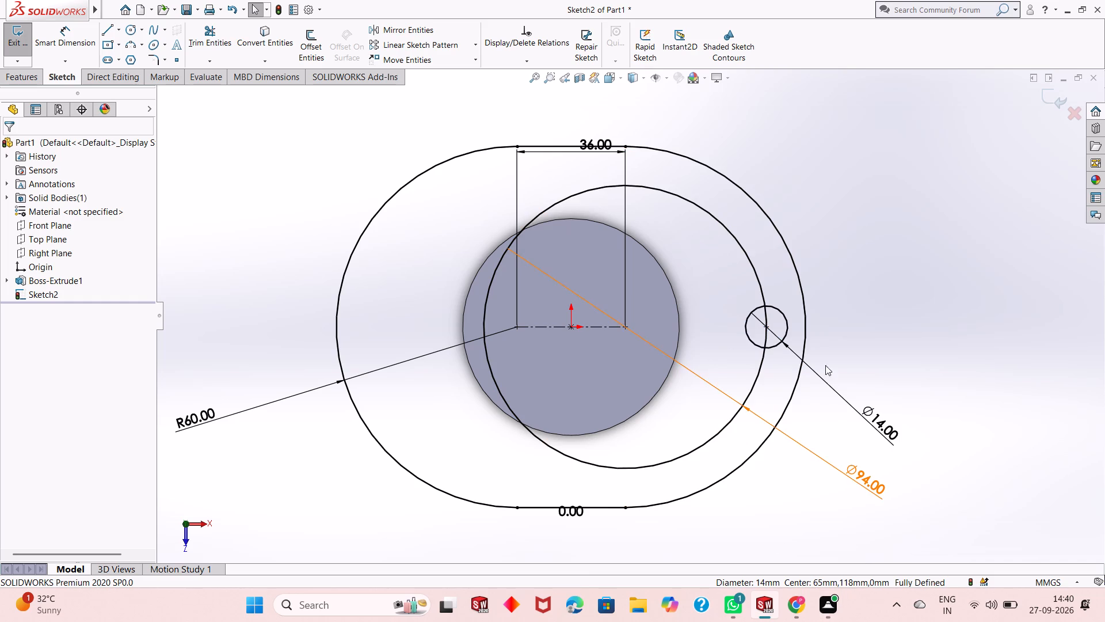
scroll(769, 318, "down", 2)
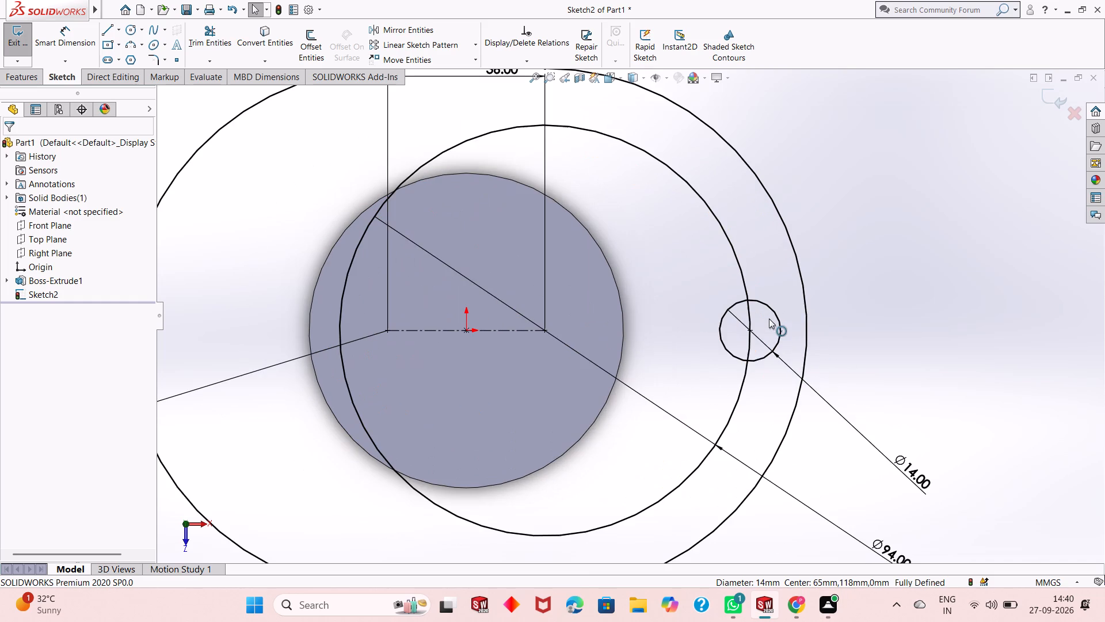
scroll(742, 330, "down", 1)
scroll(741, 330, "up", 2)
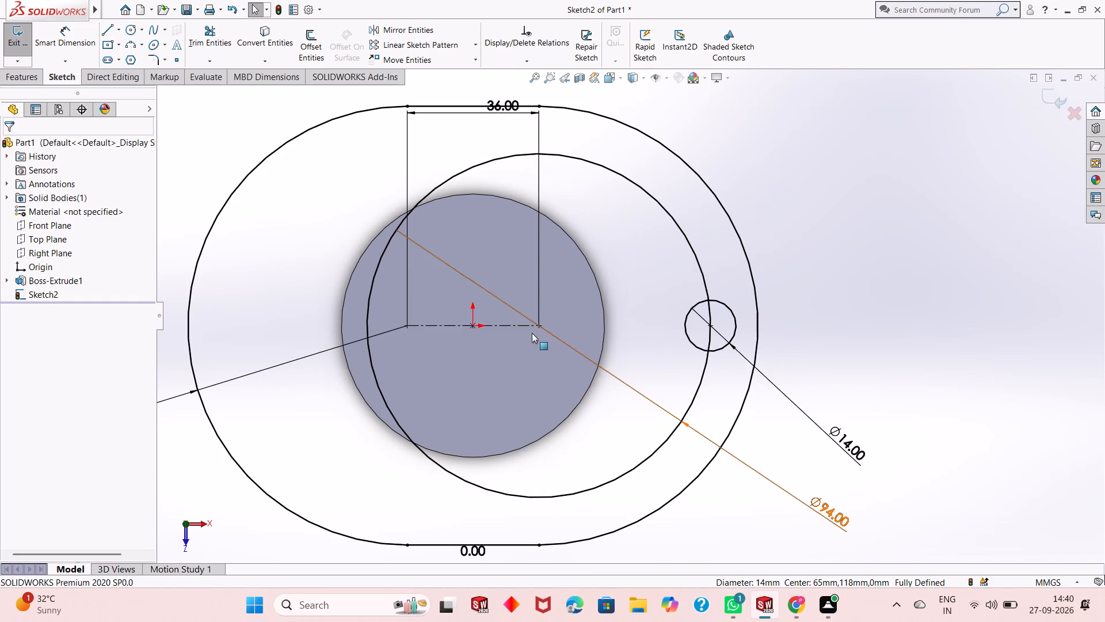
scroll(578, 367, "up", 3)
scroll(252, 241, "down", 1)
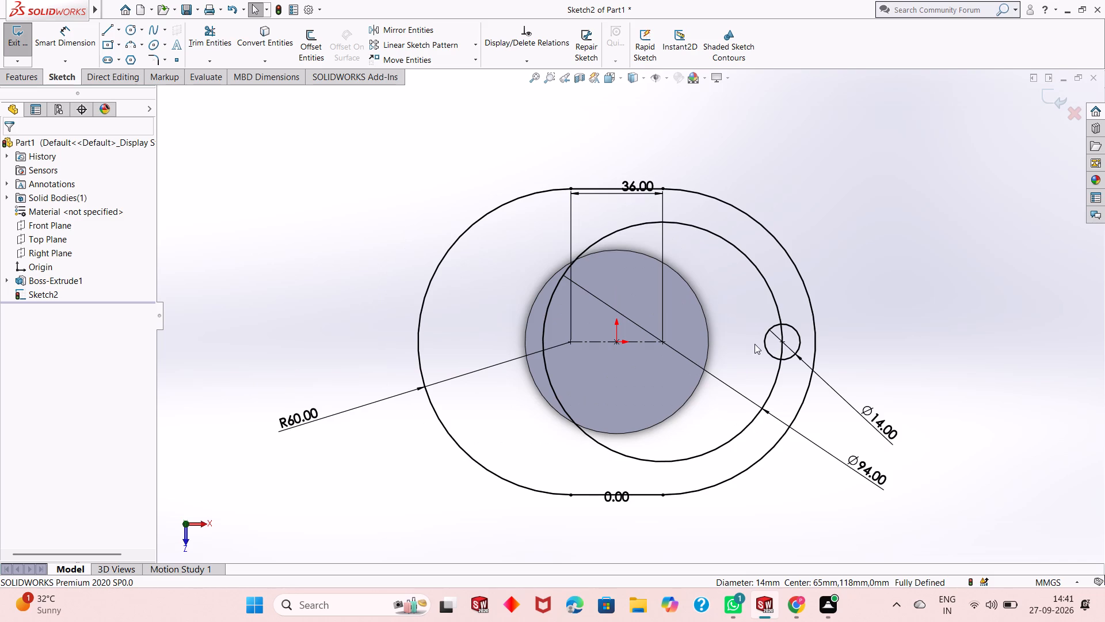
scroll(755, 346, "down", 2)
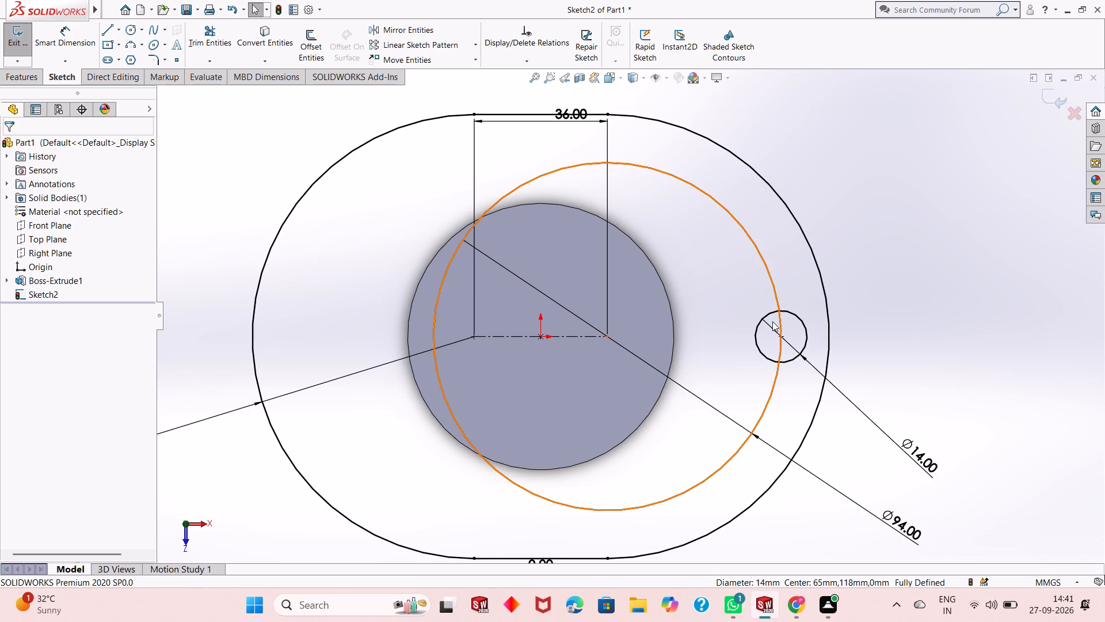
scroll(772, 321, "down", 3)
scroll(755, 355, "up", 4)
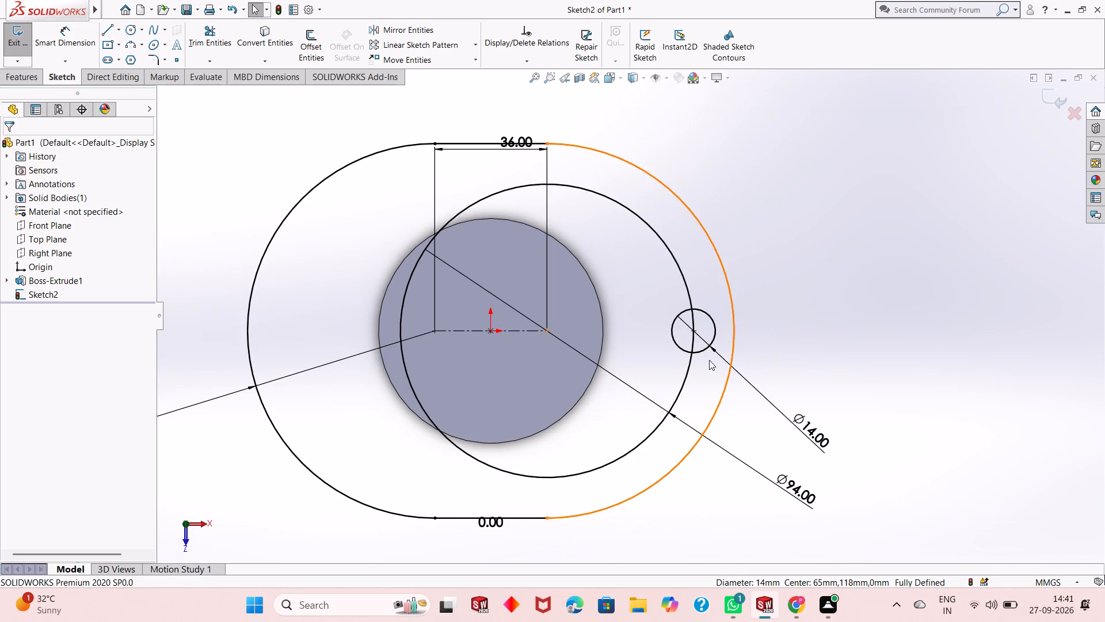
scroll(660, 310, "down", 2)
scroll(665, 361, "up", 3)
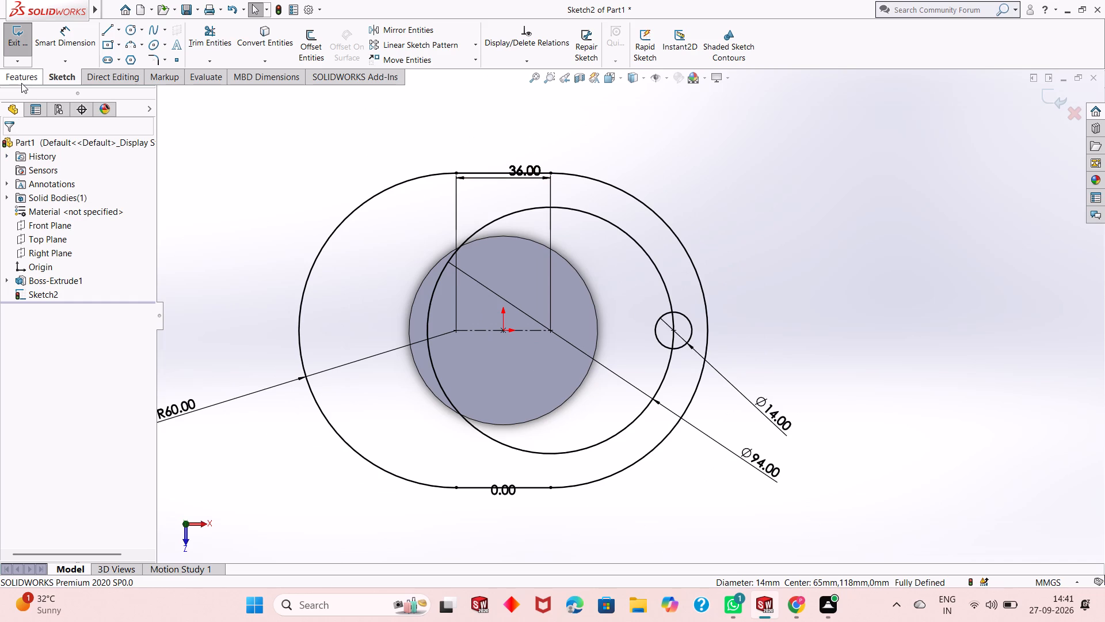
Set up a new circular sketch pattern of the 14 mm circle with 3 instances.
left_click(656, 337)
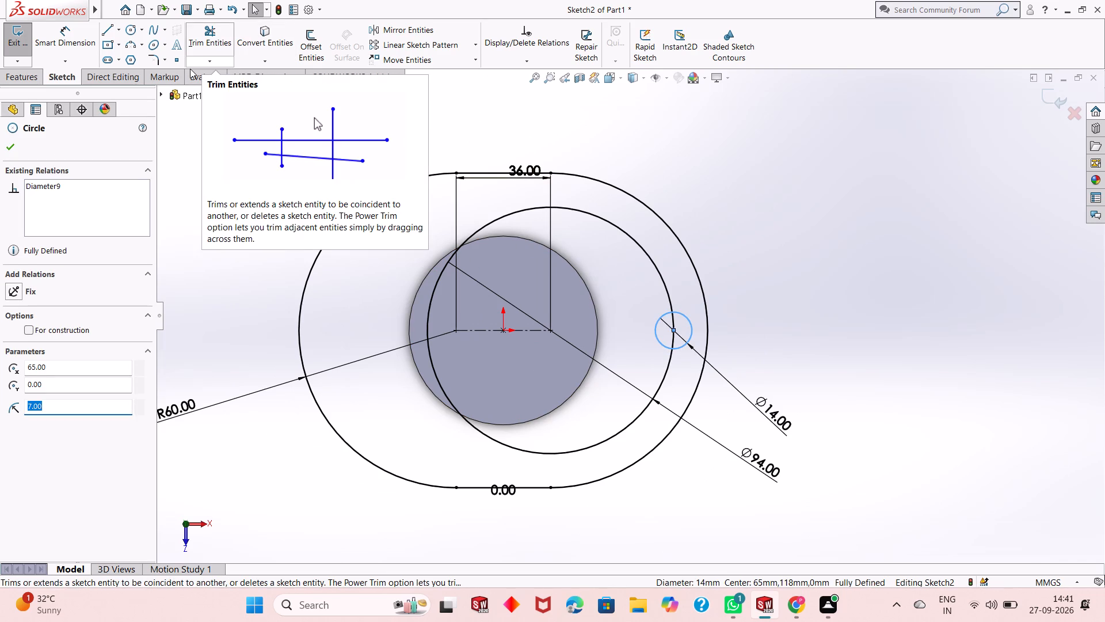
left_click(476, 45)
left_click(464, 78)
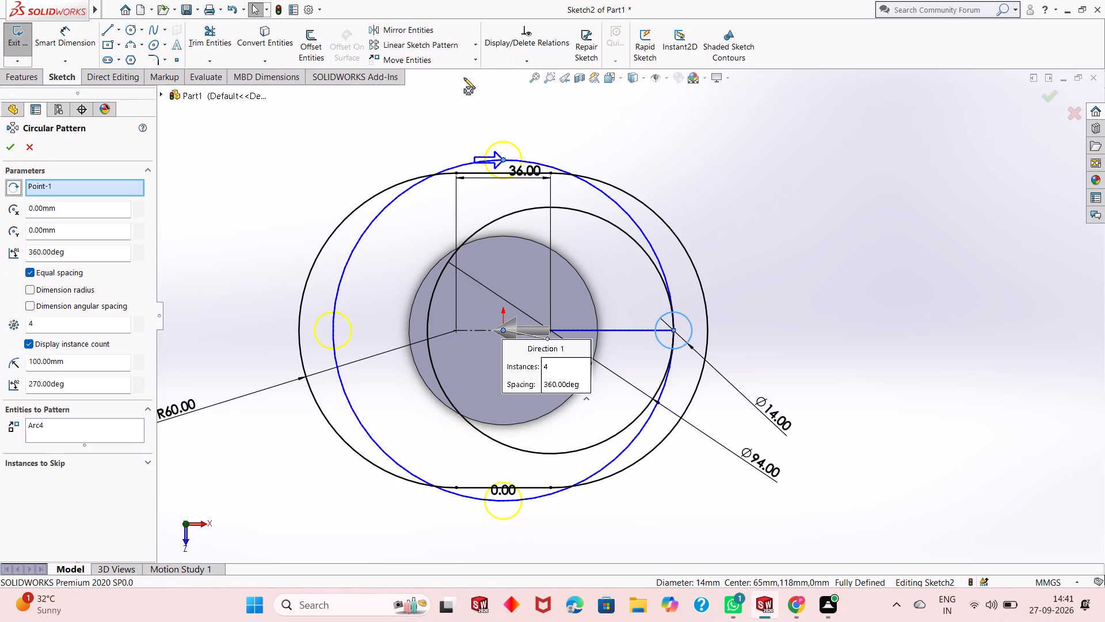
double_click(78, 320)
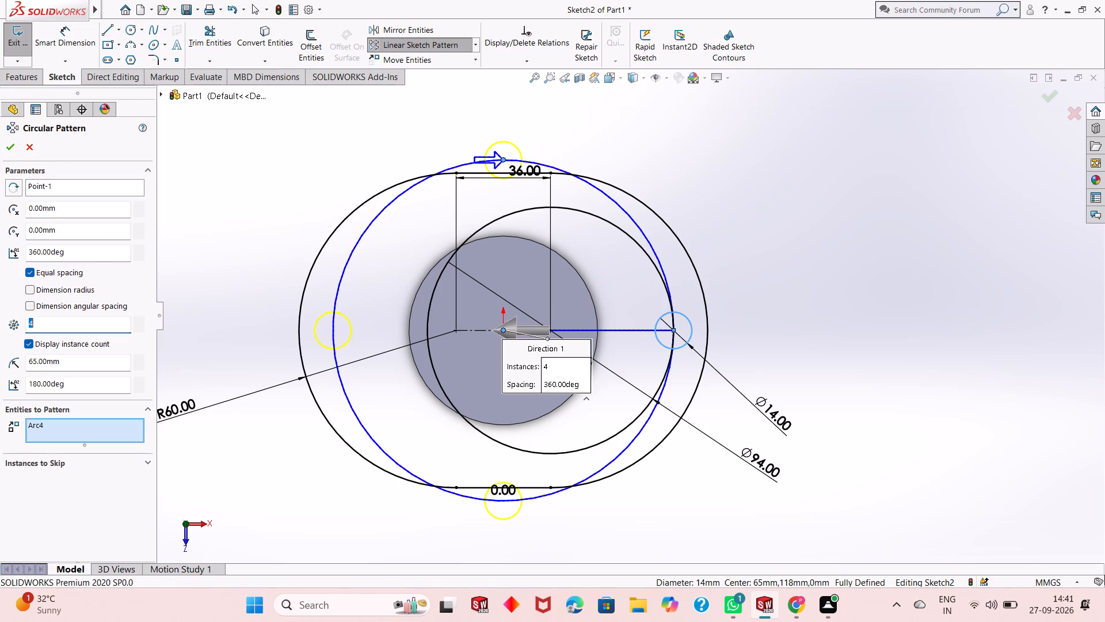
key("3")
key("Return")
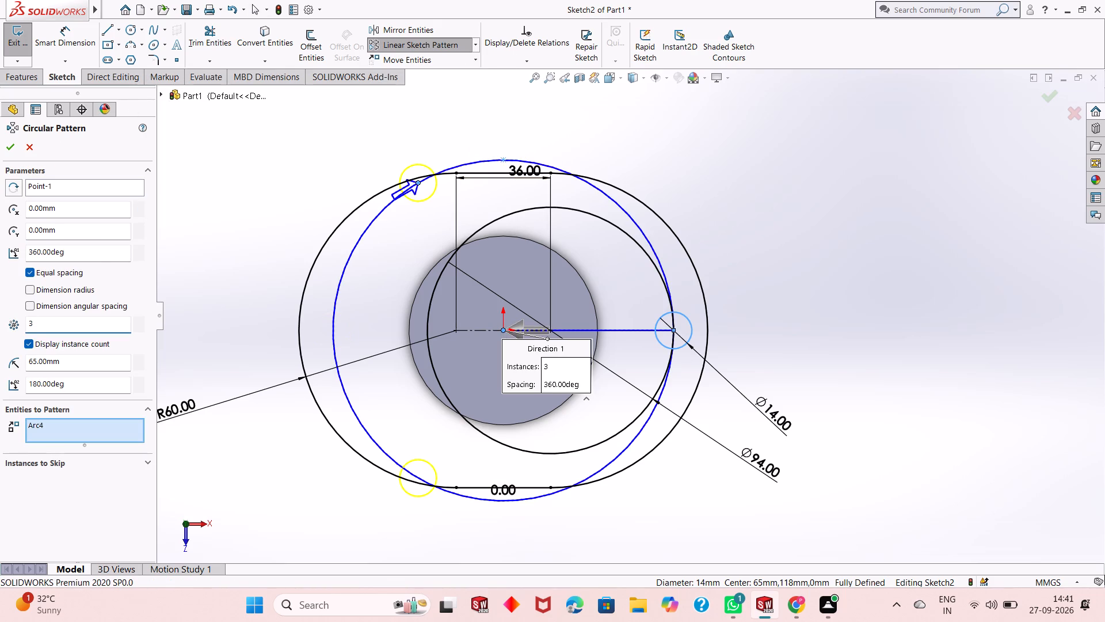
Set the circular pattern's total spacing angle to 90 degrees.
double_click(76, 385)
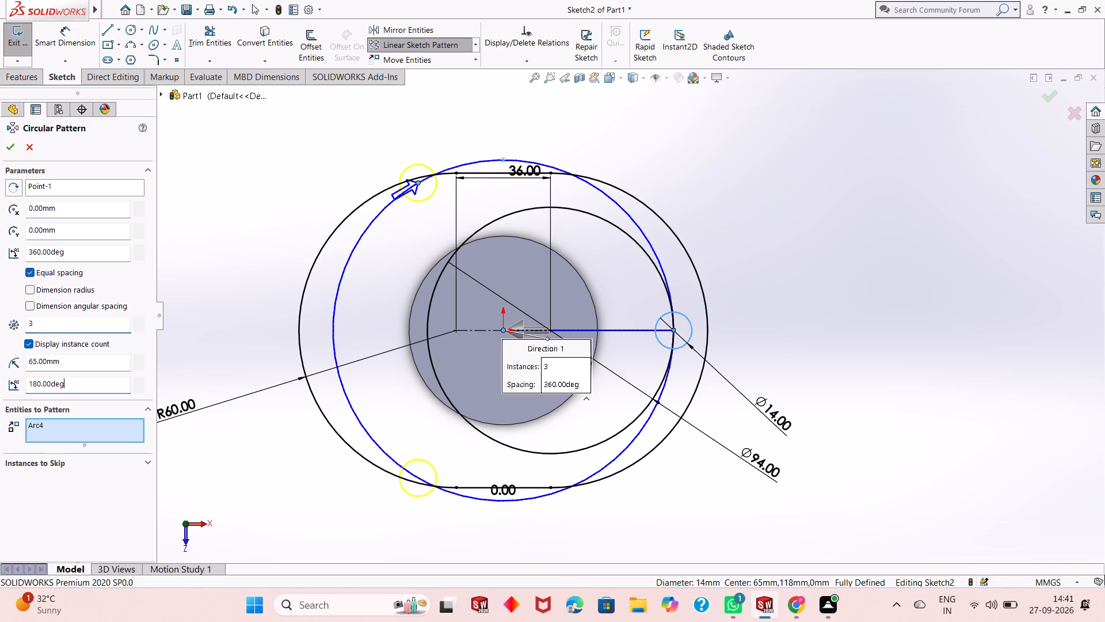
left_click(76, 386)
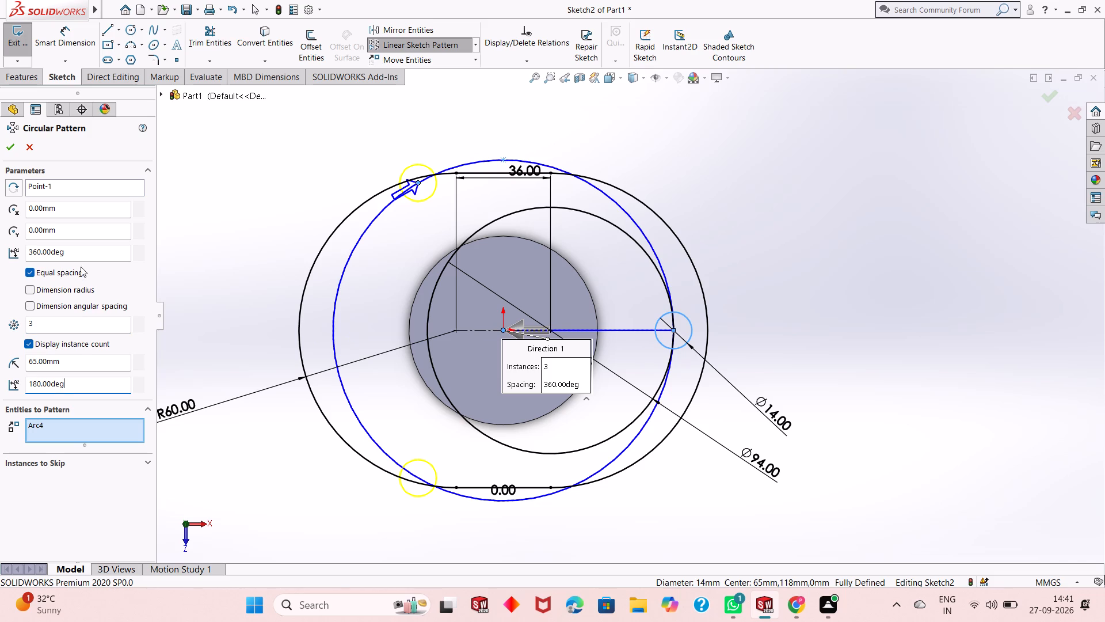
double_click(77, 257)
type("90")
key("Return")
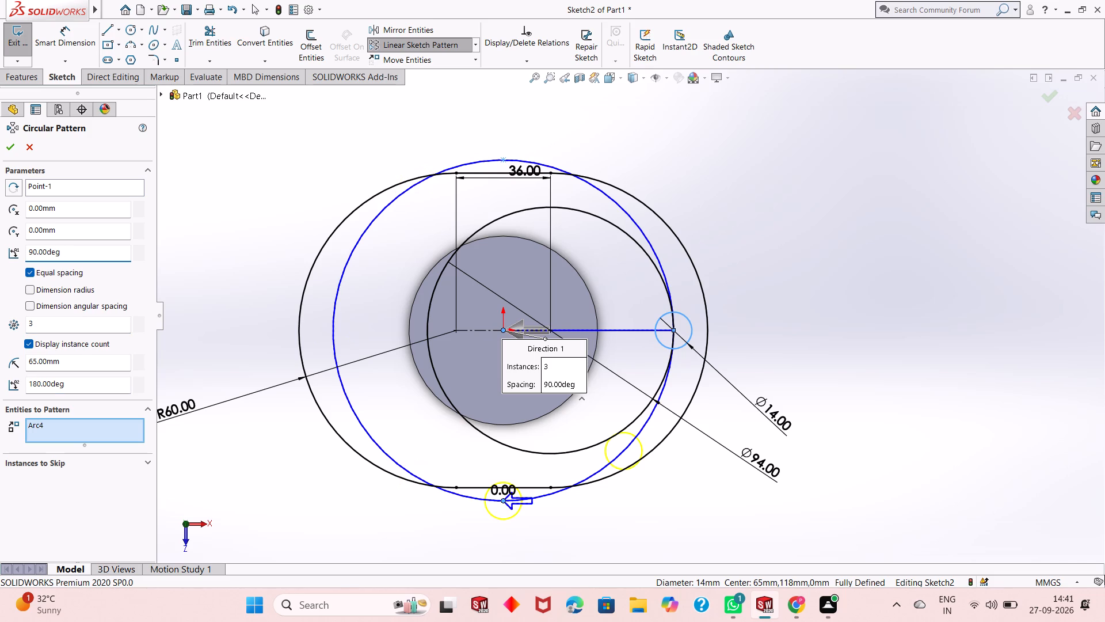
Set the circular pattern's total spacing angle to 180 degrees.
double_click(76, 257)
type("180")
key("Return")
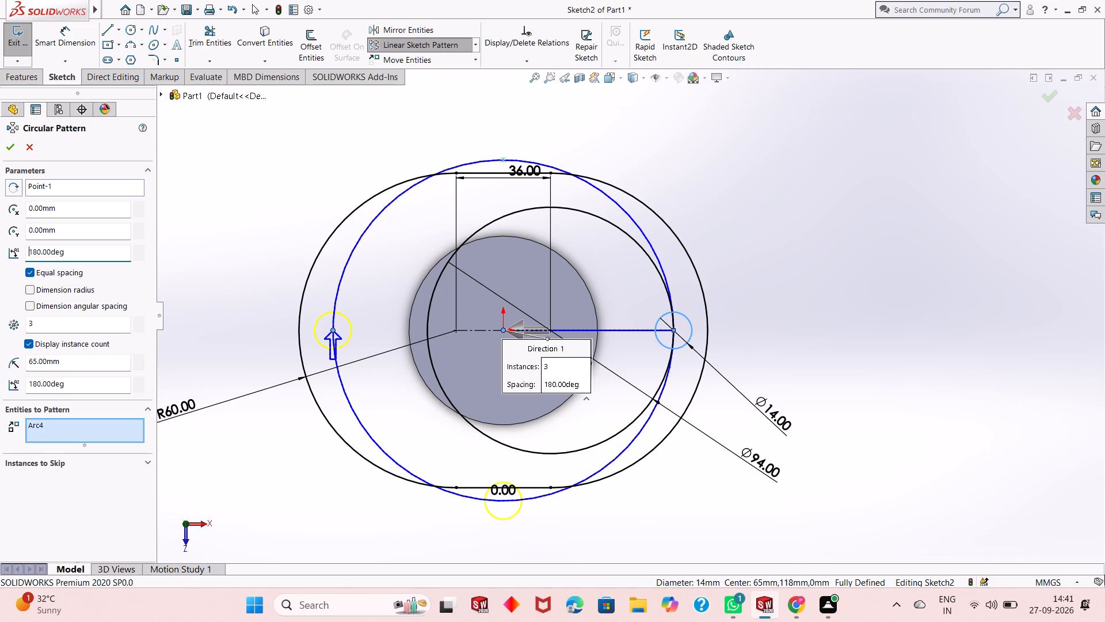
Enable the radius dimension for the circular pattern, toggling equal spacing off and back on.
scroll(516, 322, "down", 2)
scroll(445, 365, "up", 1)
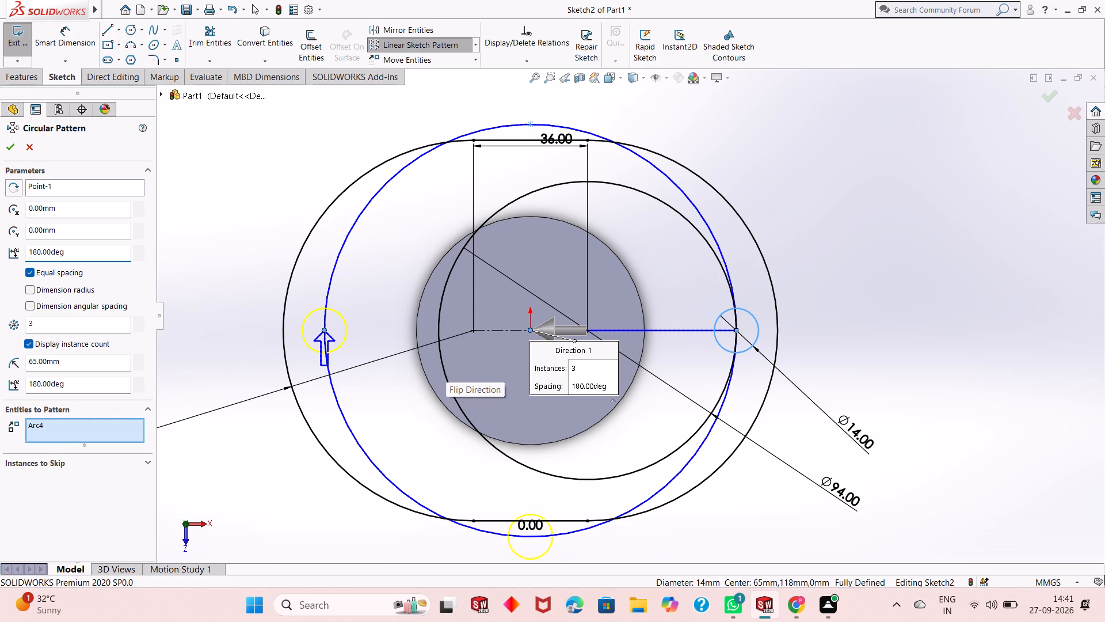
left_click(28, 290)
left_click(31, 275)
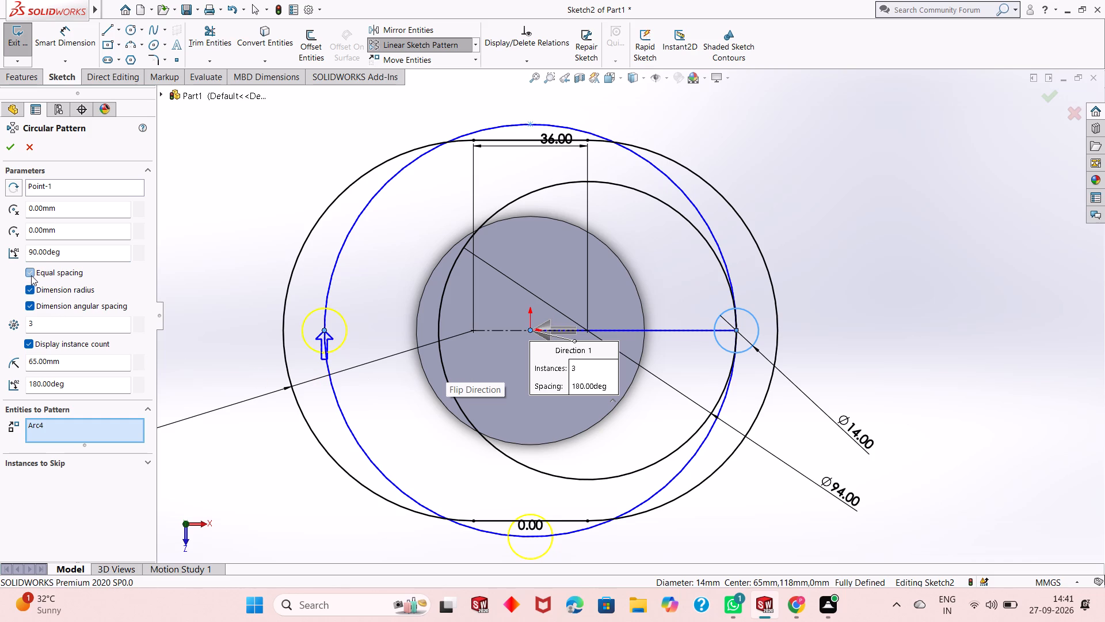
left_click(31, 275)
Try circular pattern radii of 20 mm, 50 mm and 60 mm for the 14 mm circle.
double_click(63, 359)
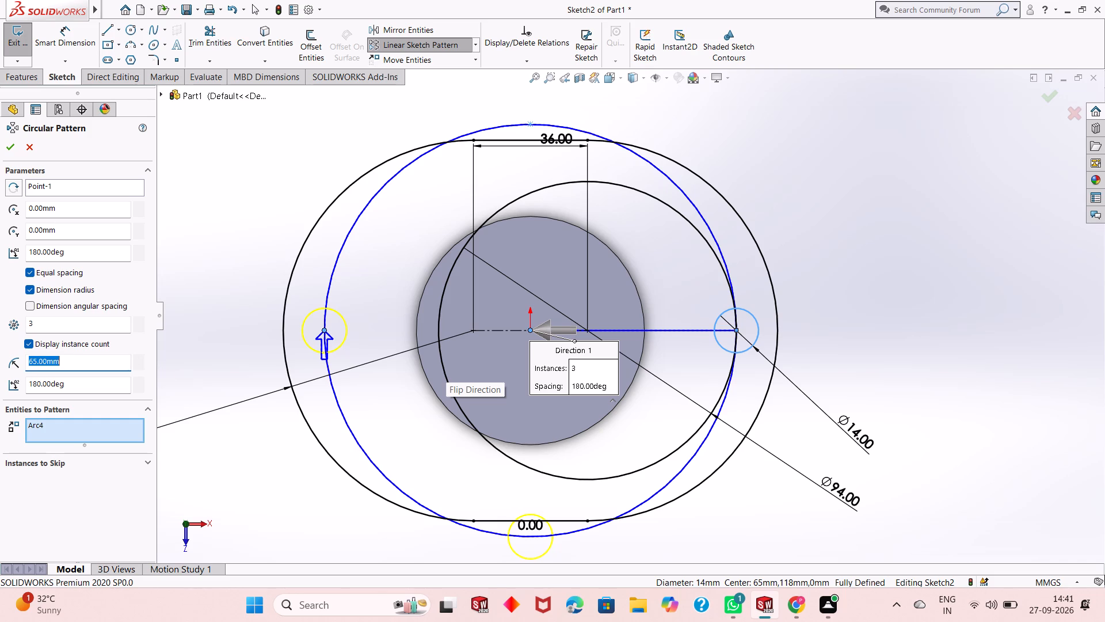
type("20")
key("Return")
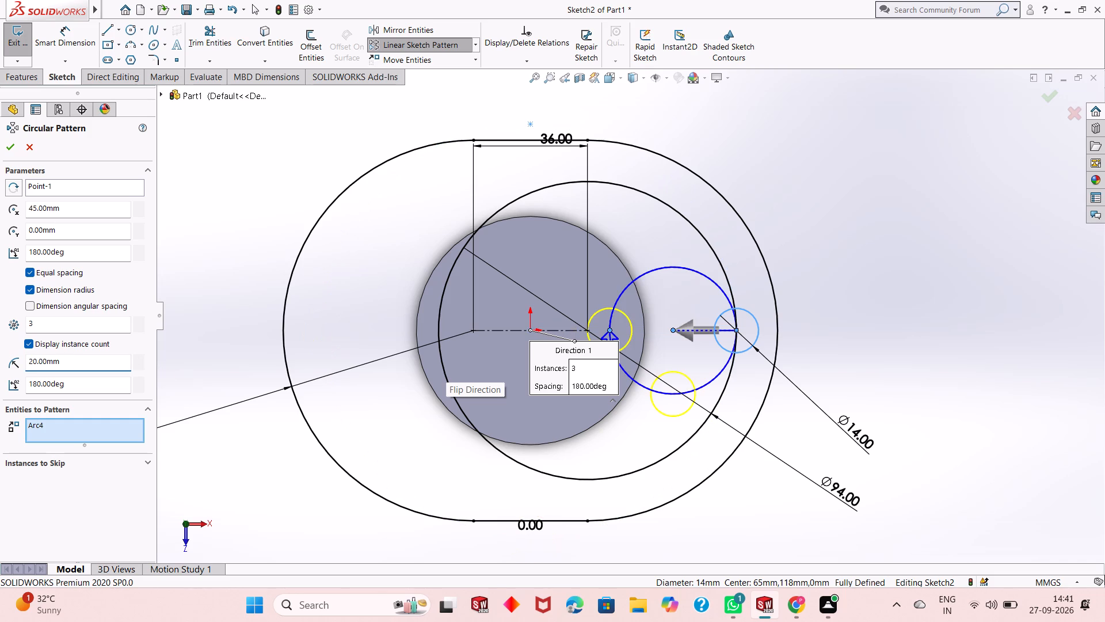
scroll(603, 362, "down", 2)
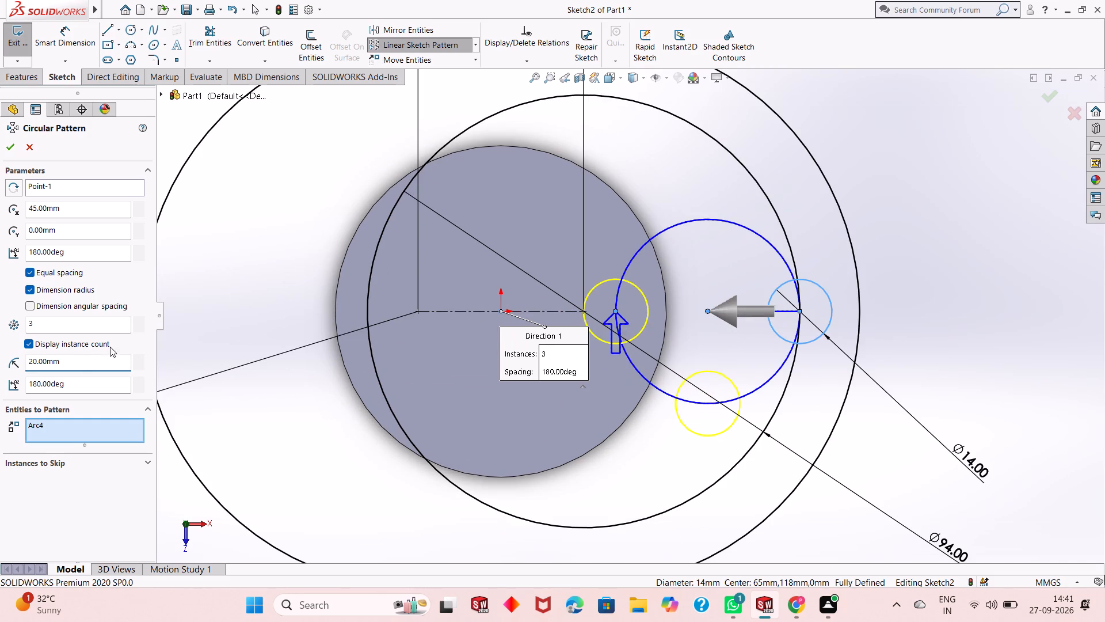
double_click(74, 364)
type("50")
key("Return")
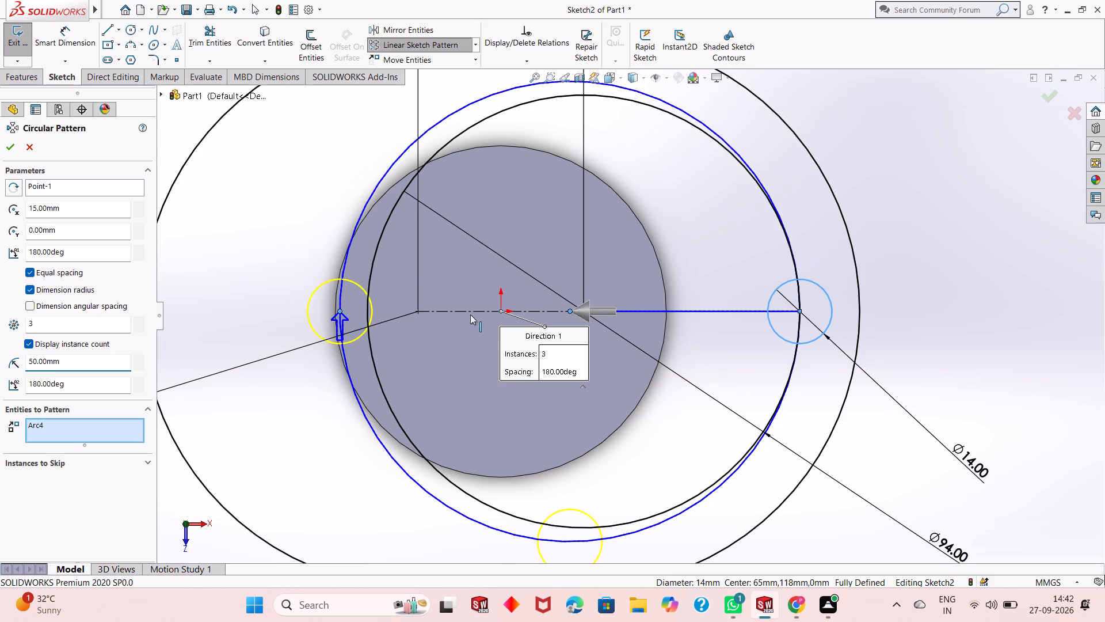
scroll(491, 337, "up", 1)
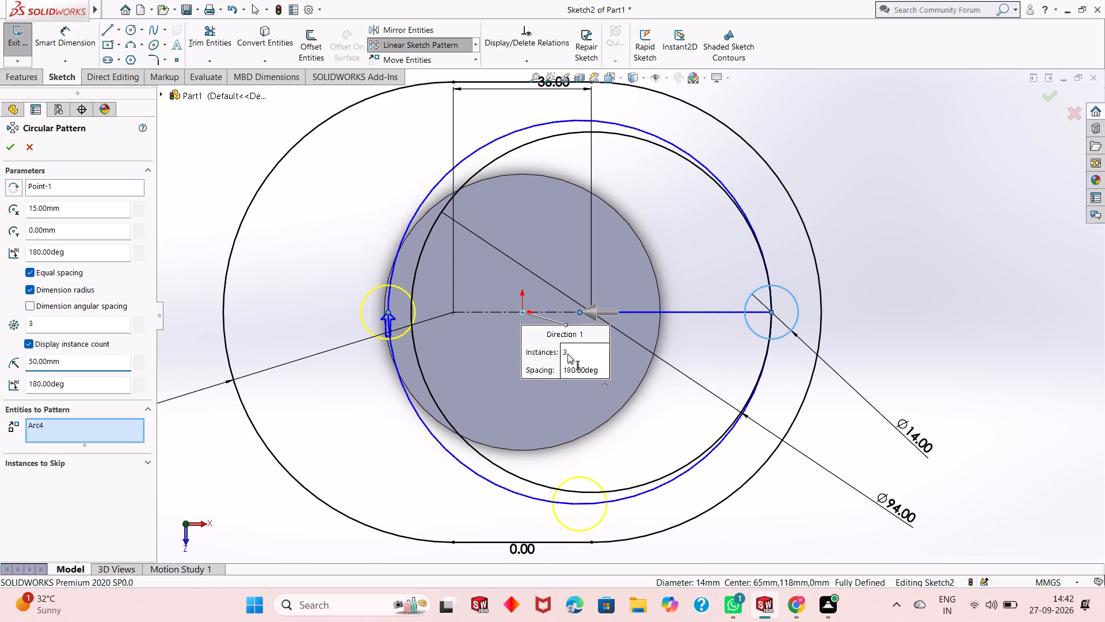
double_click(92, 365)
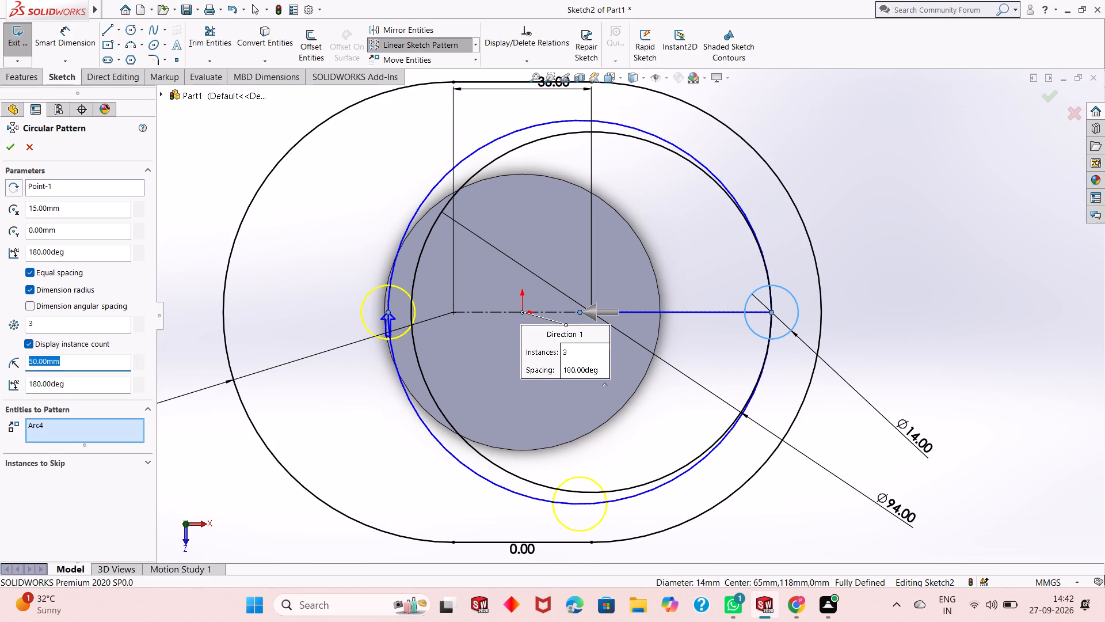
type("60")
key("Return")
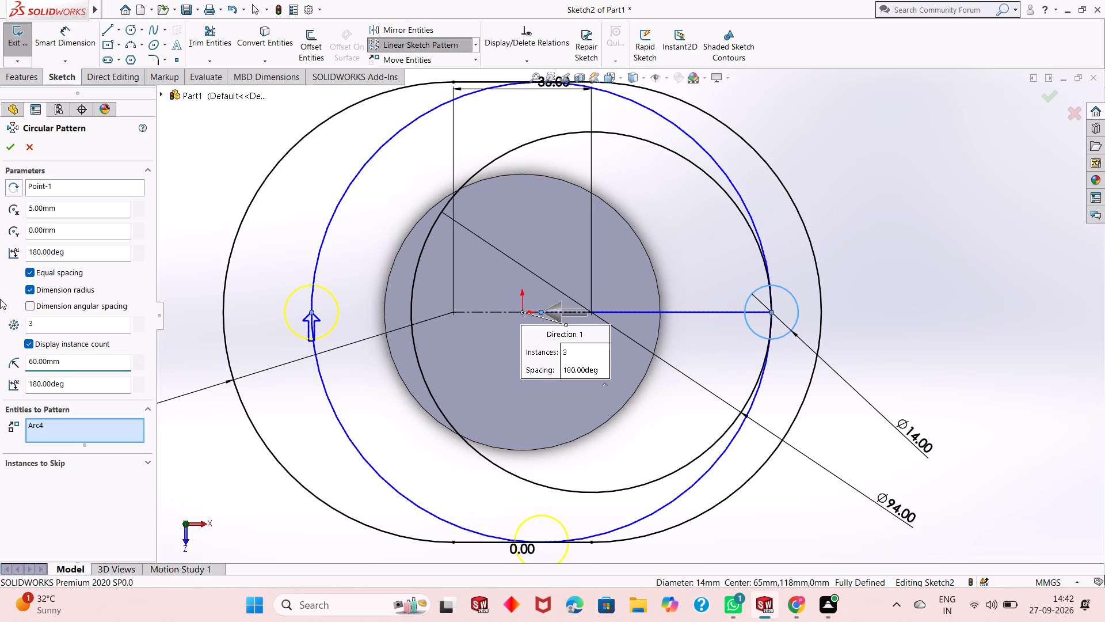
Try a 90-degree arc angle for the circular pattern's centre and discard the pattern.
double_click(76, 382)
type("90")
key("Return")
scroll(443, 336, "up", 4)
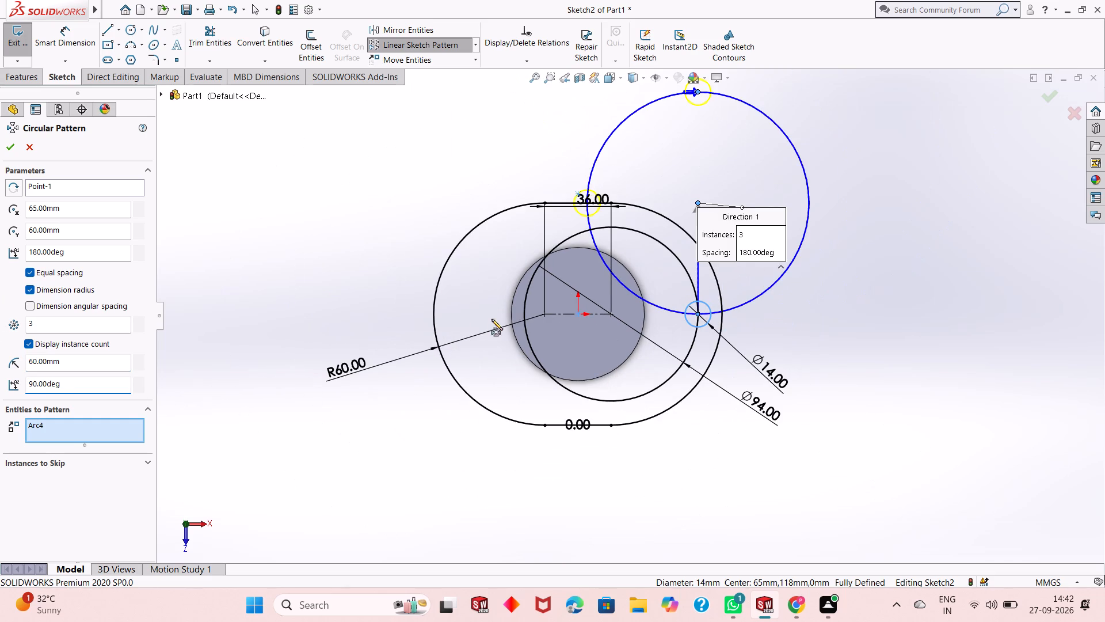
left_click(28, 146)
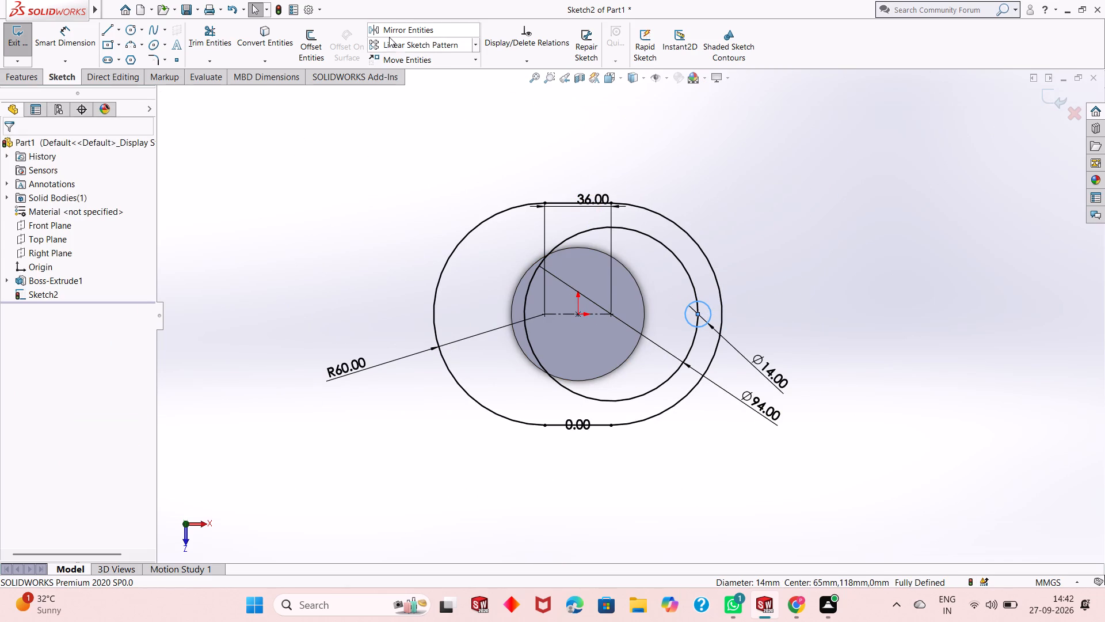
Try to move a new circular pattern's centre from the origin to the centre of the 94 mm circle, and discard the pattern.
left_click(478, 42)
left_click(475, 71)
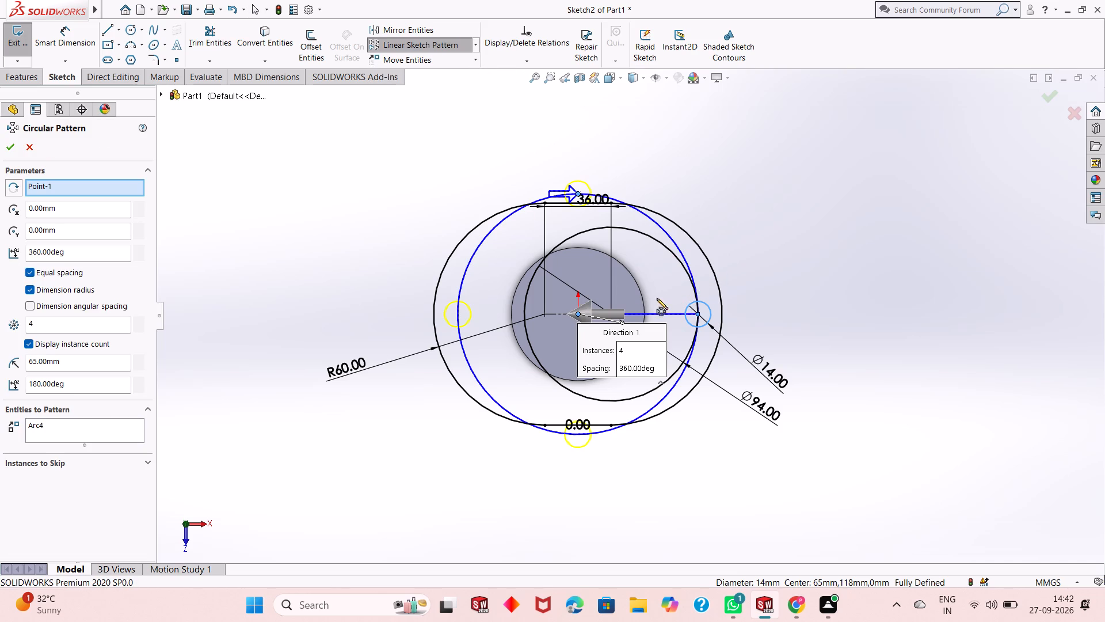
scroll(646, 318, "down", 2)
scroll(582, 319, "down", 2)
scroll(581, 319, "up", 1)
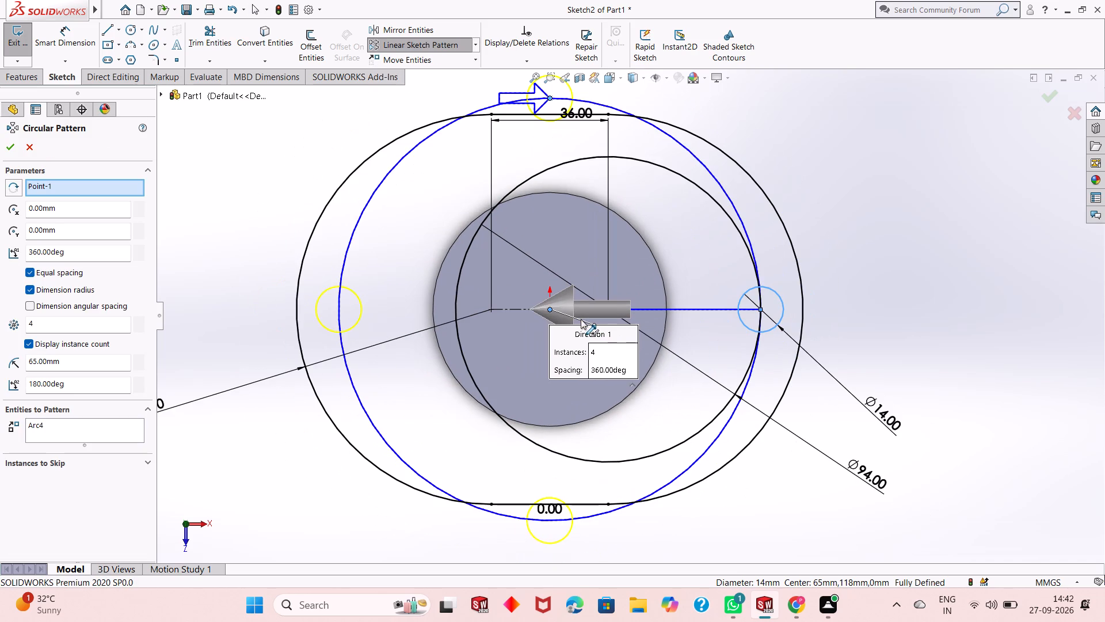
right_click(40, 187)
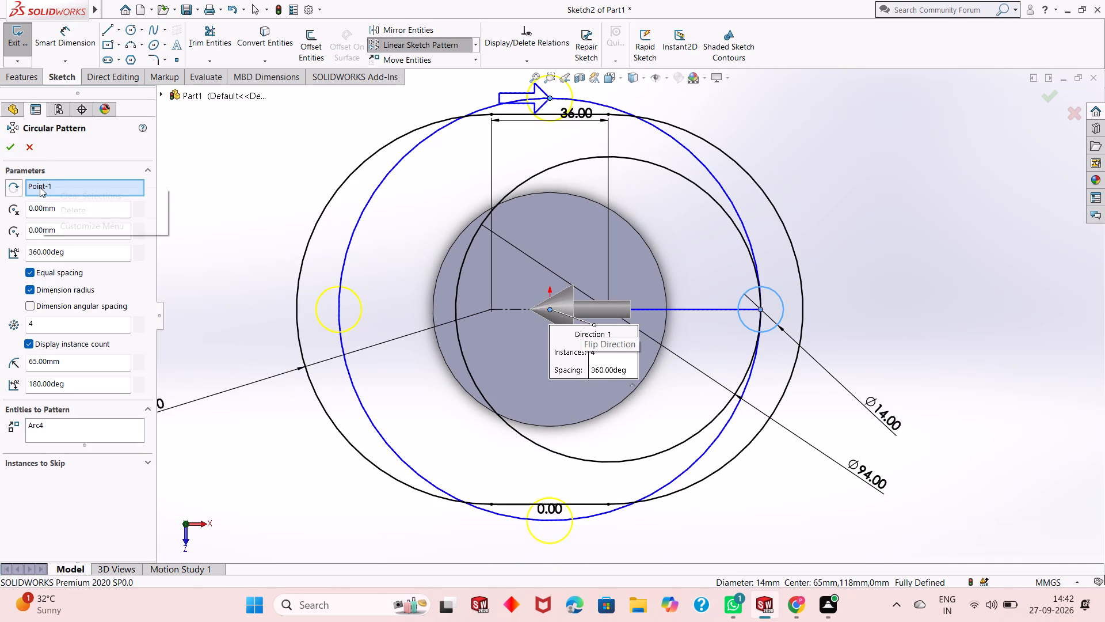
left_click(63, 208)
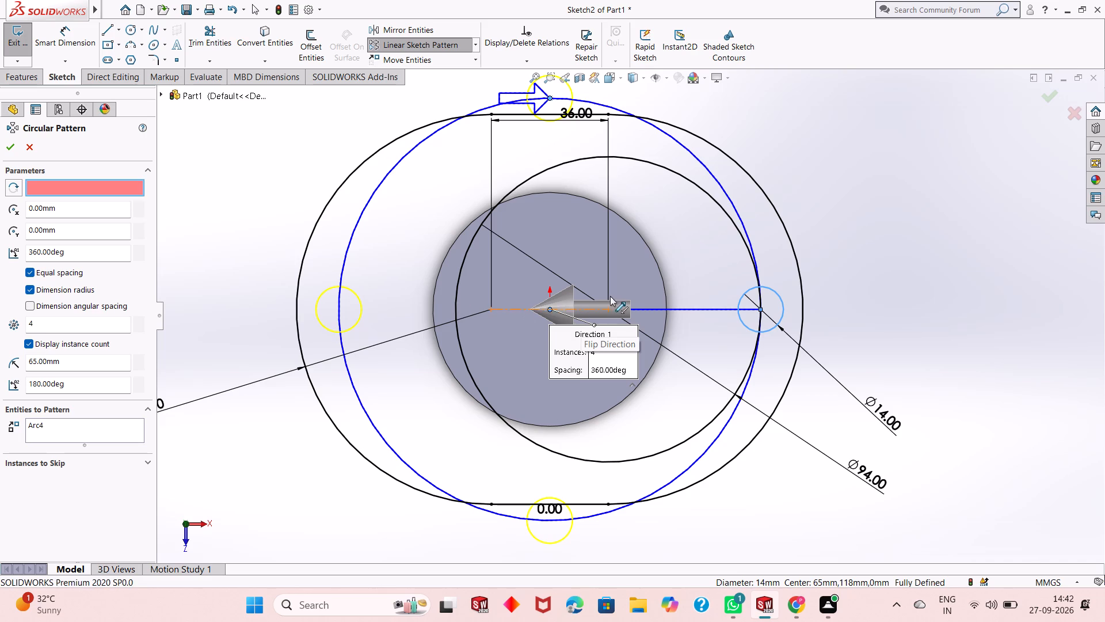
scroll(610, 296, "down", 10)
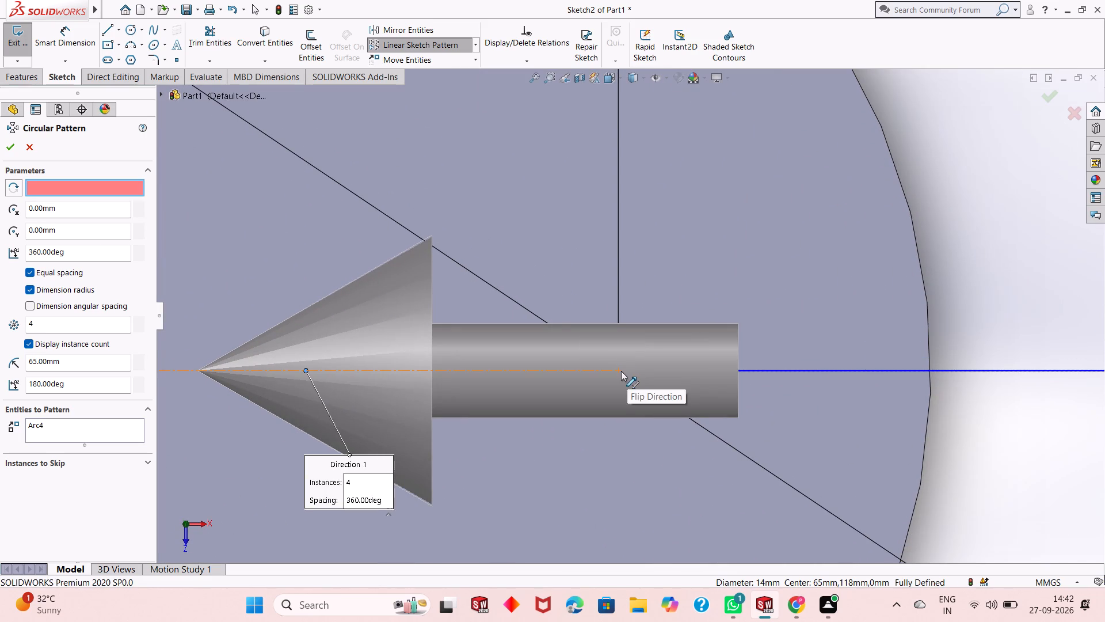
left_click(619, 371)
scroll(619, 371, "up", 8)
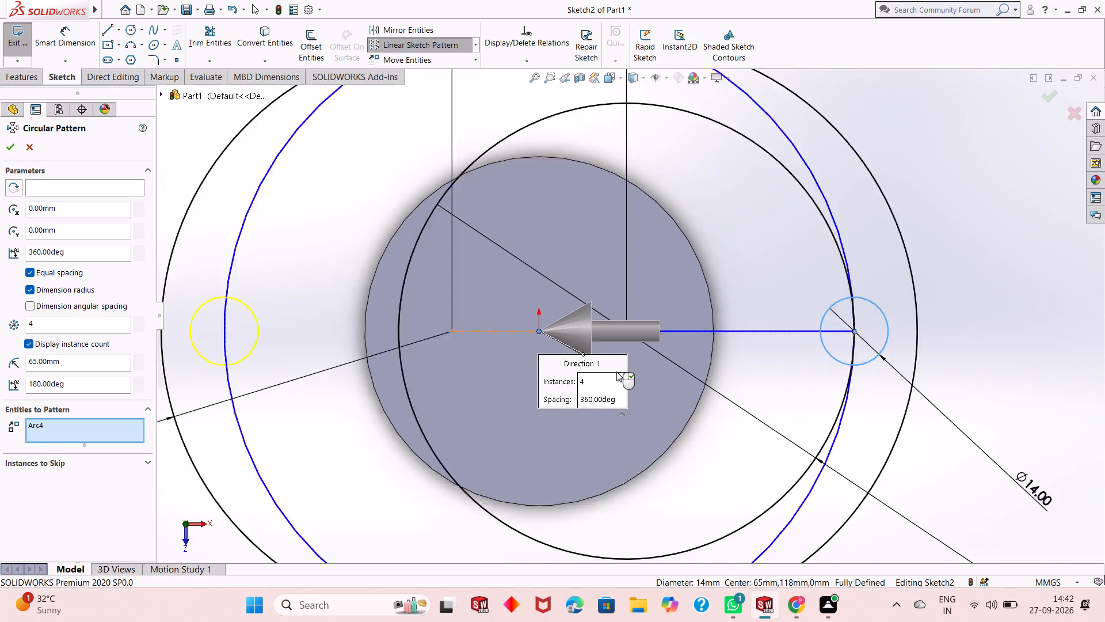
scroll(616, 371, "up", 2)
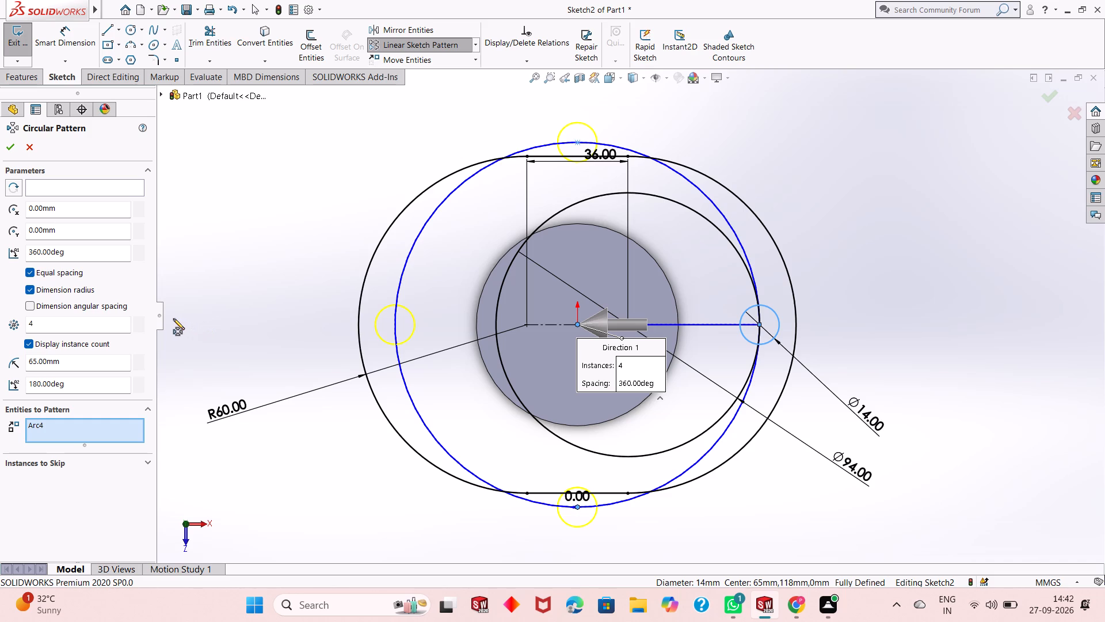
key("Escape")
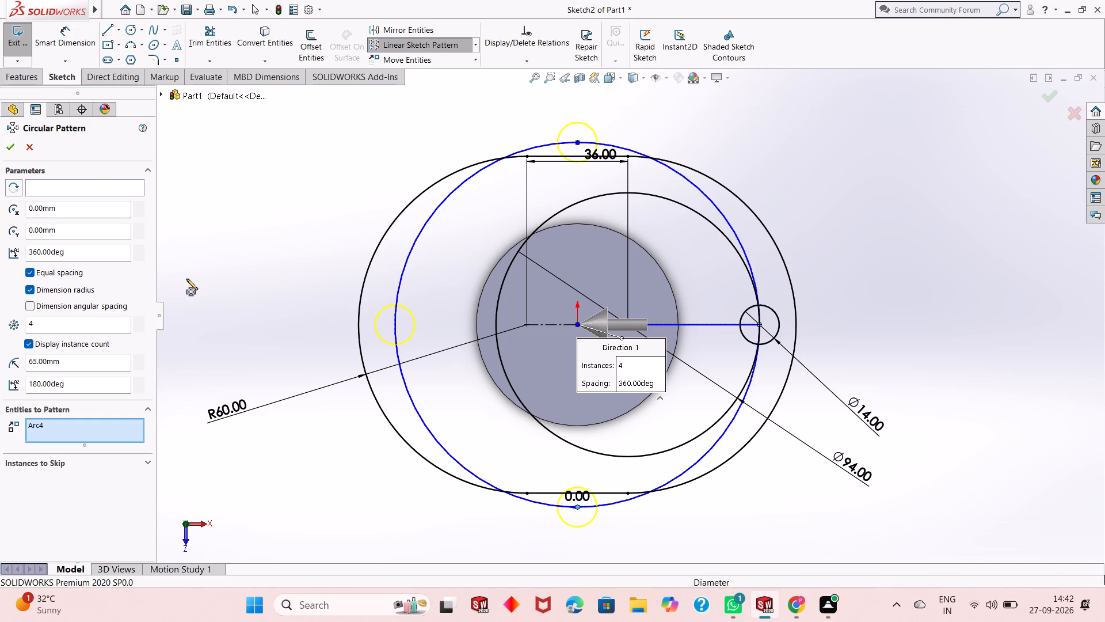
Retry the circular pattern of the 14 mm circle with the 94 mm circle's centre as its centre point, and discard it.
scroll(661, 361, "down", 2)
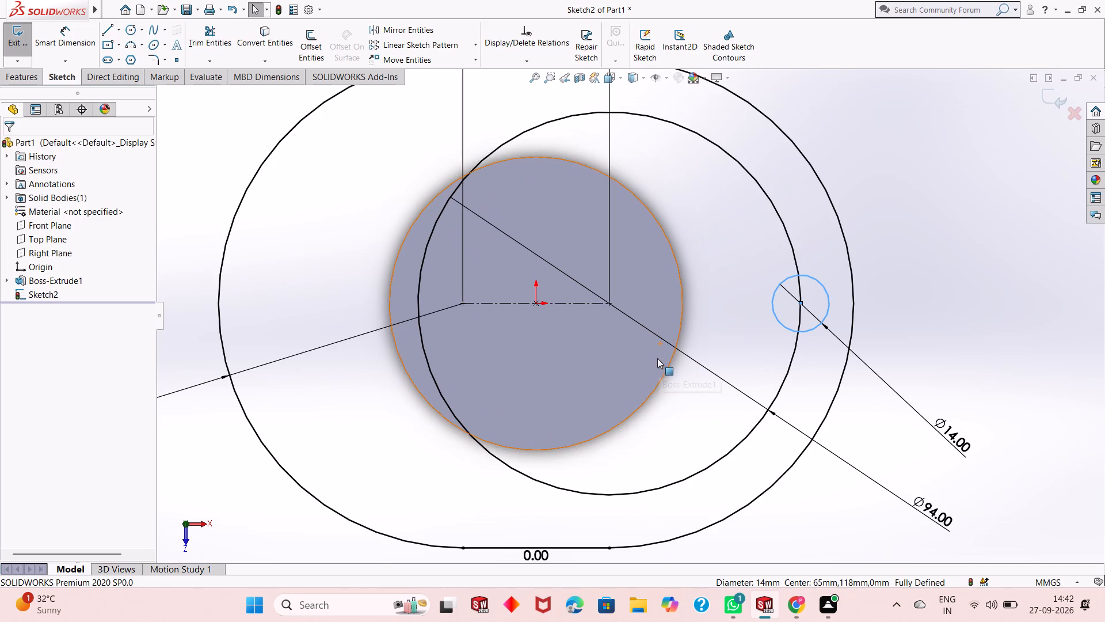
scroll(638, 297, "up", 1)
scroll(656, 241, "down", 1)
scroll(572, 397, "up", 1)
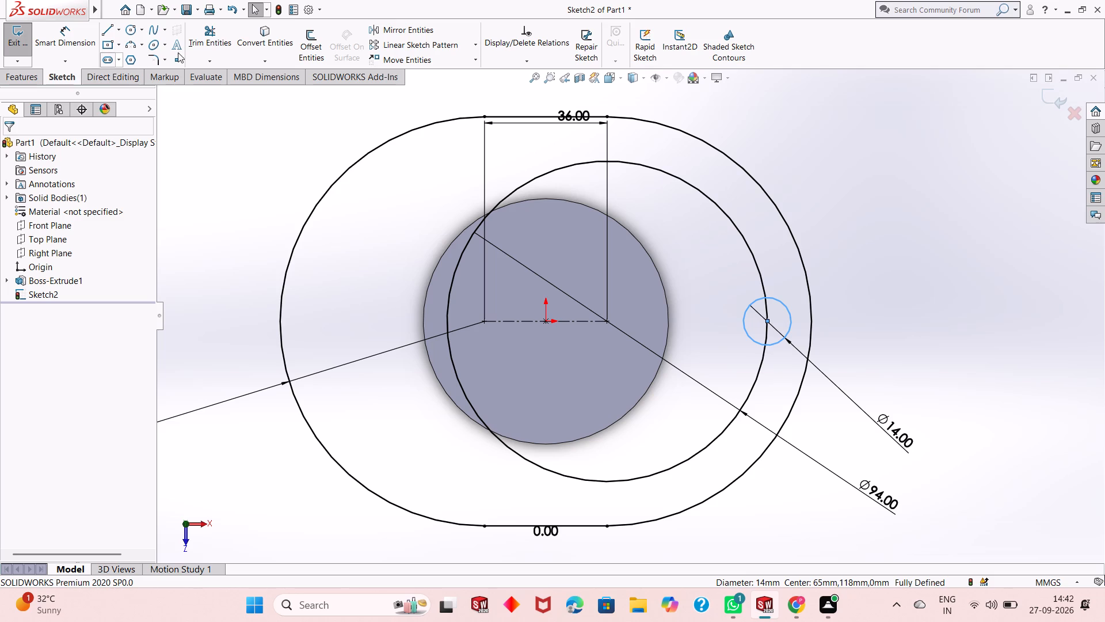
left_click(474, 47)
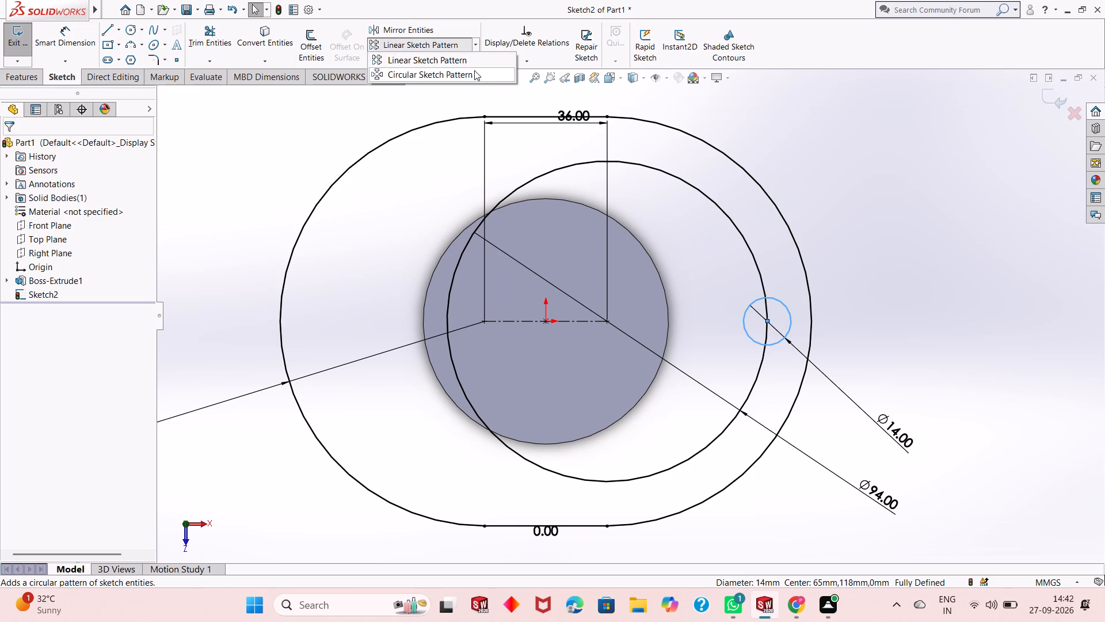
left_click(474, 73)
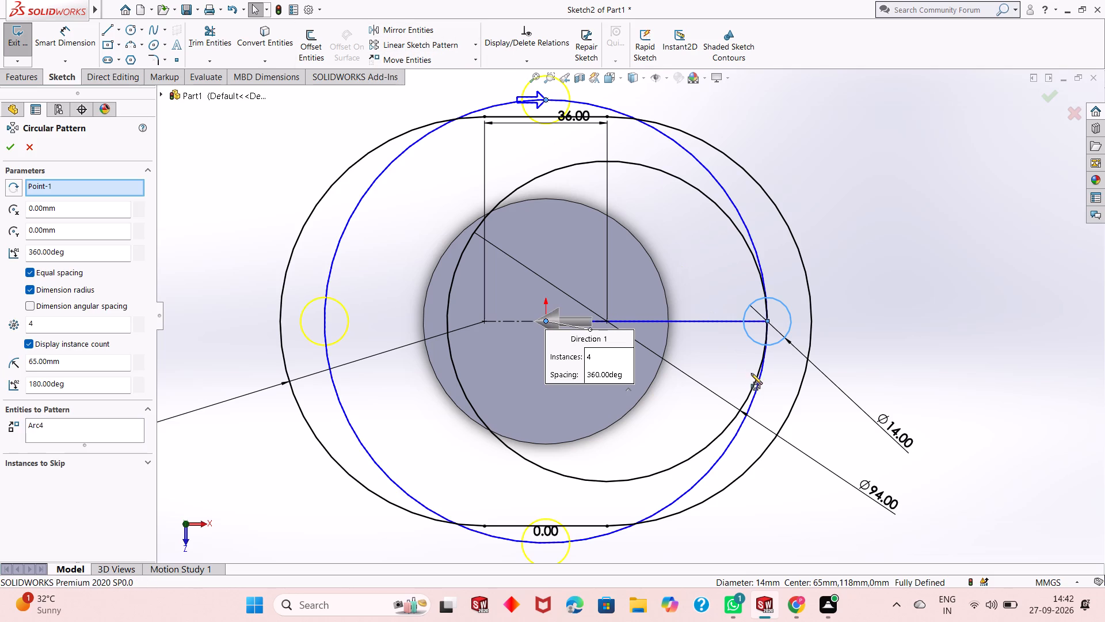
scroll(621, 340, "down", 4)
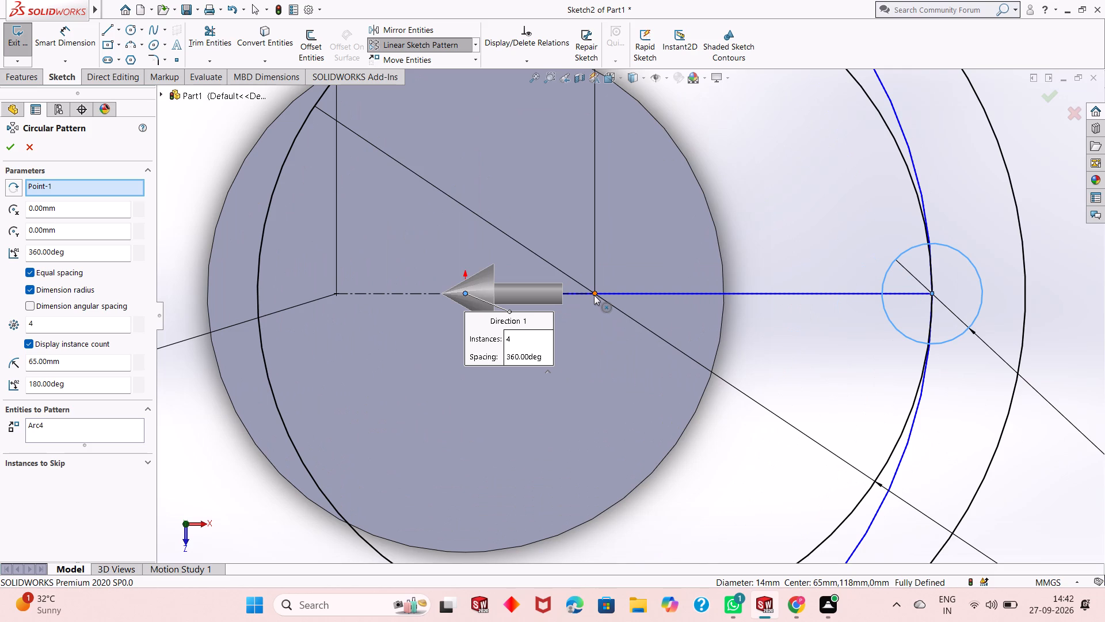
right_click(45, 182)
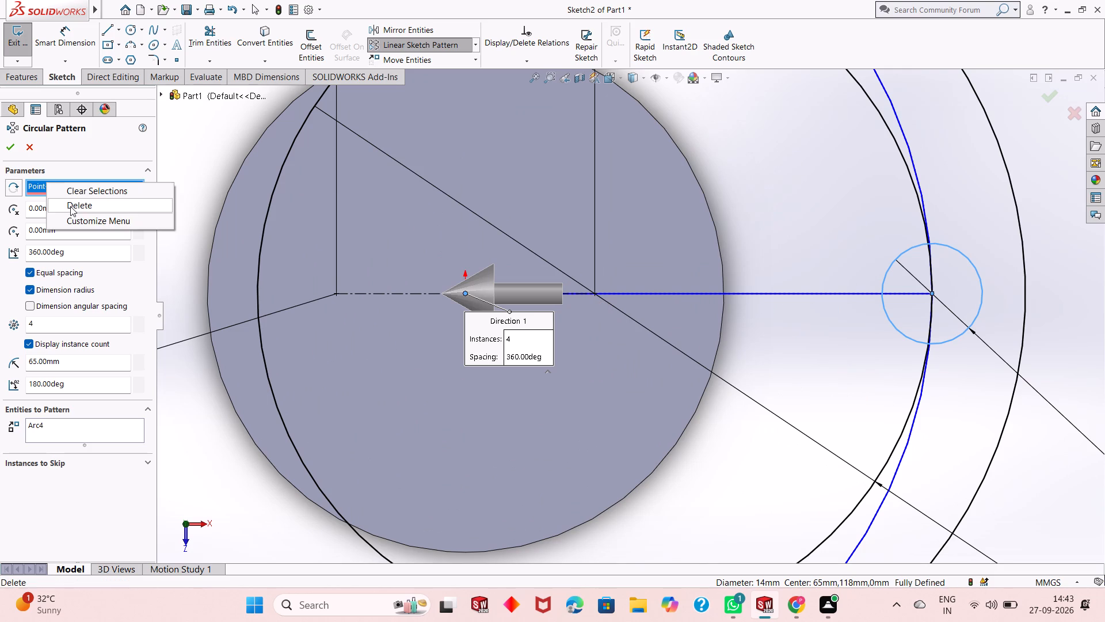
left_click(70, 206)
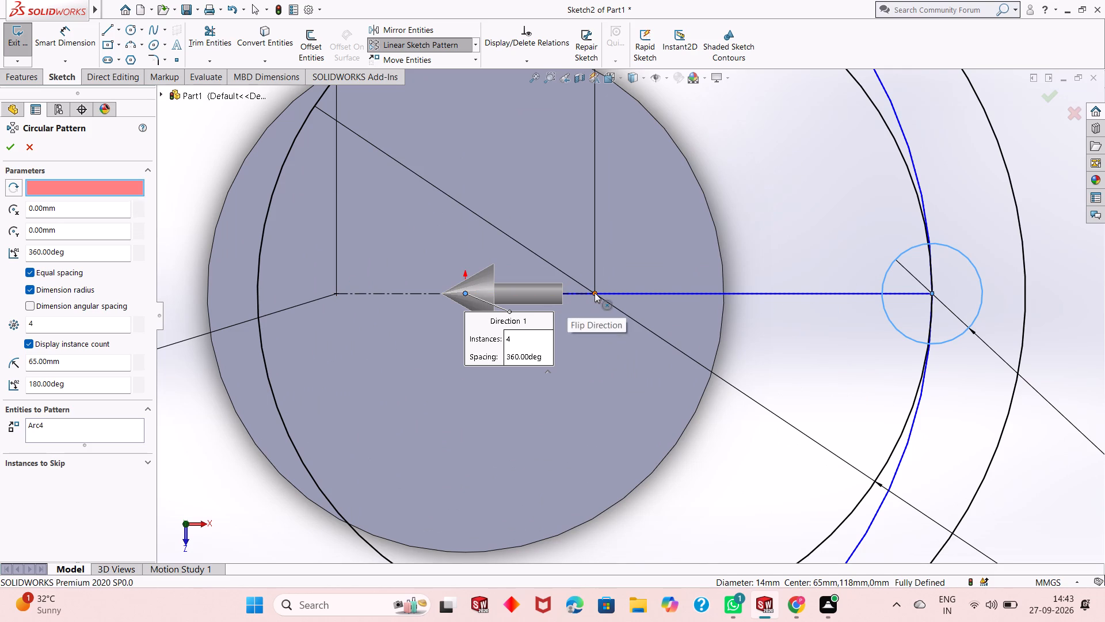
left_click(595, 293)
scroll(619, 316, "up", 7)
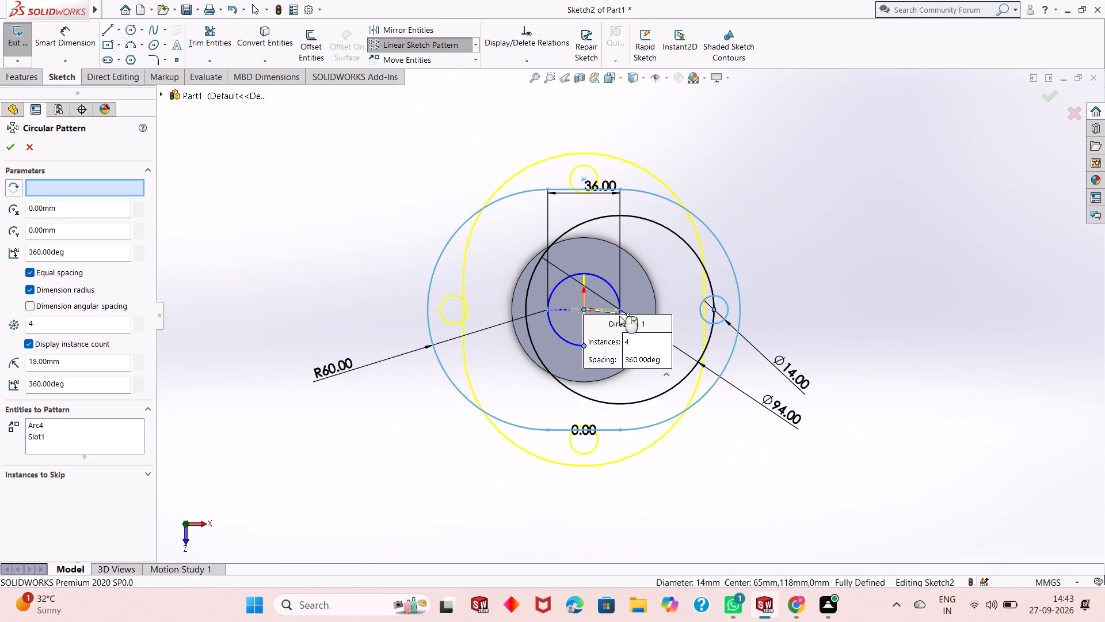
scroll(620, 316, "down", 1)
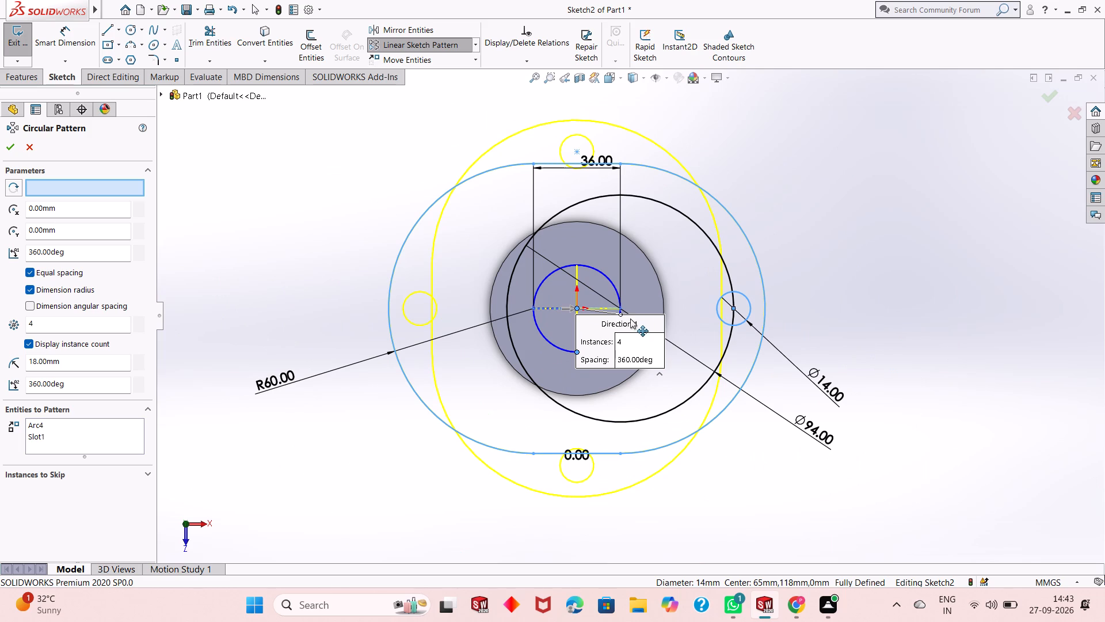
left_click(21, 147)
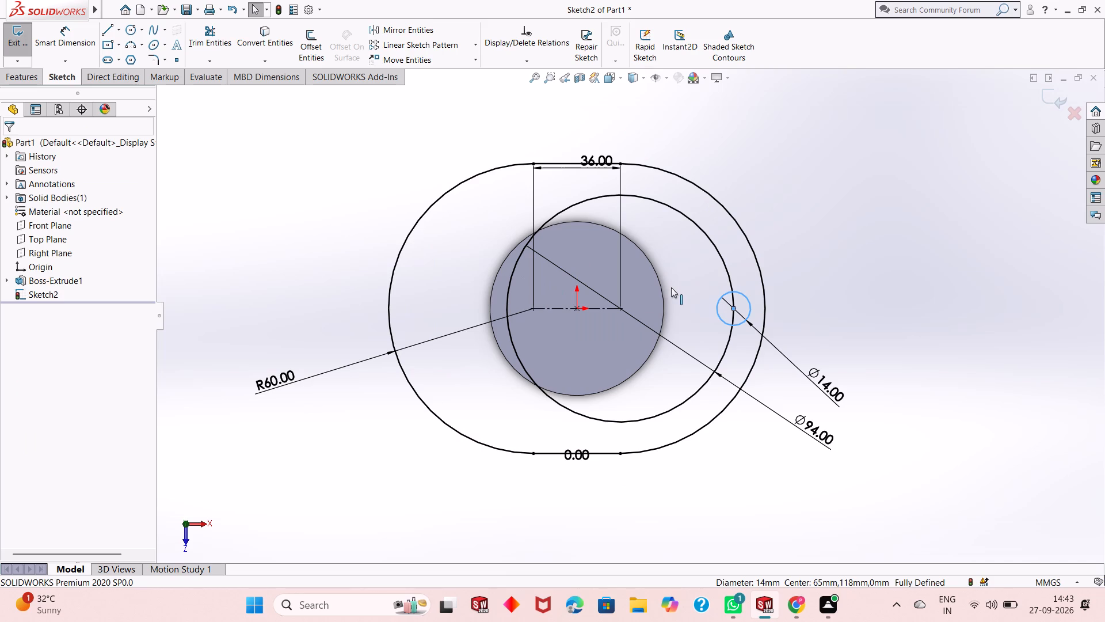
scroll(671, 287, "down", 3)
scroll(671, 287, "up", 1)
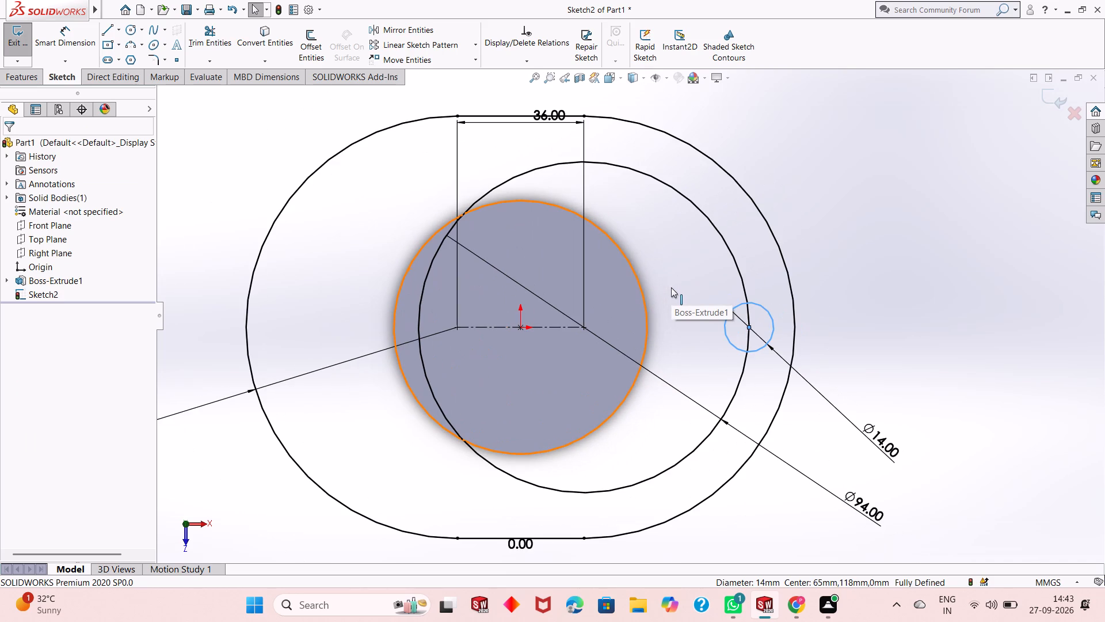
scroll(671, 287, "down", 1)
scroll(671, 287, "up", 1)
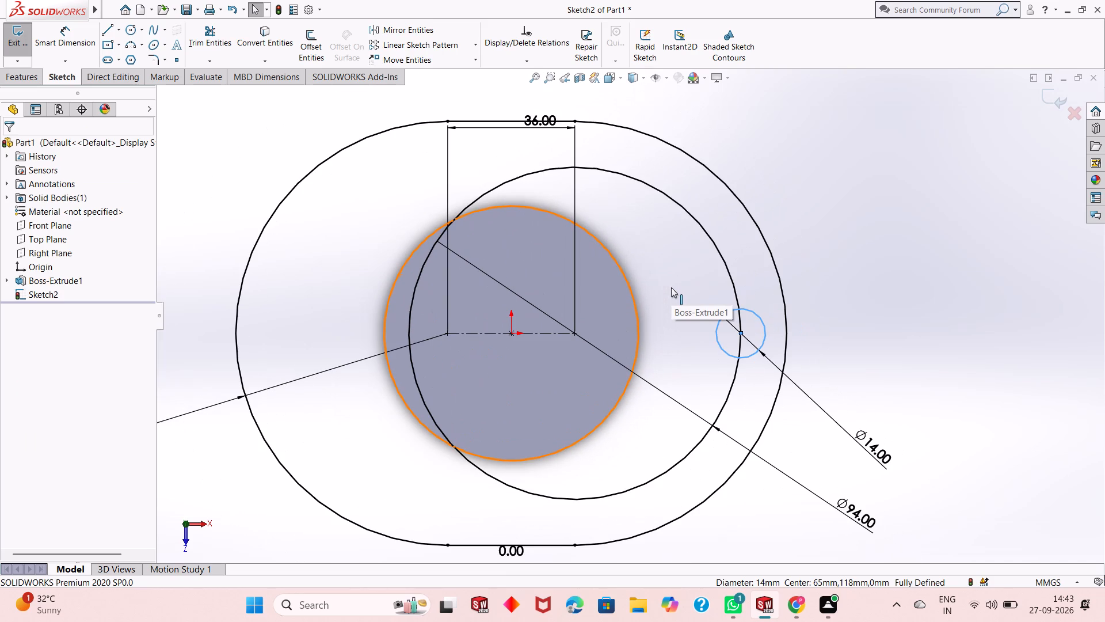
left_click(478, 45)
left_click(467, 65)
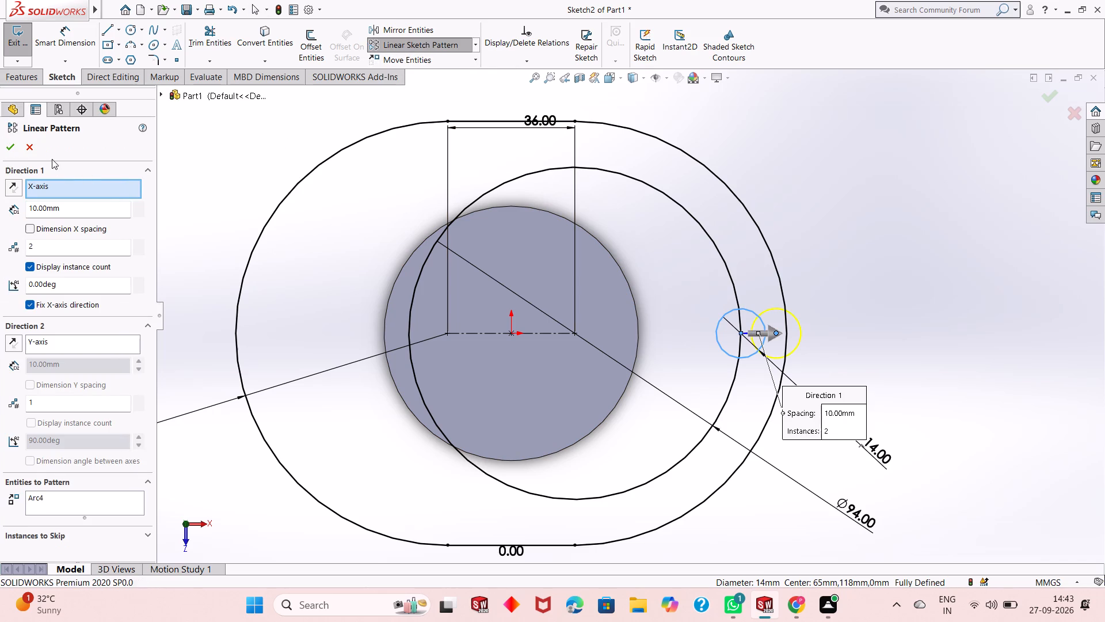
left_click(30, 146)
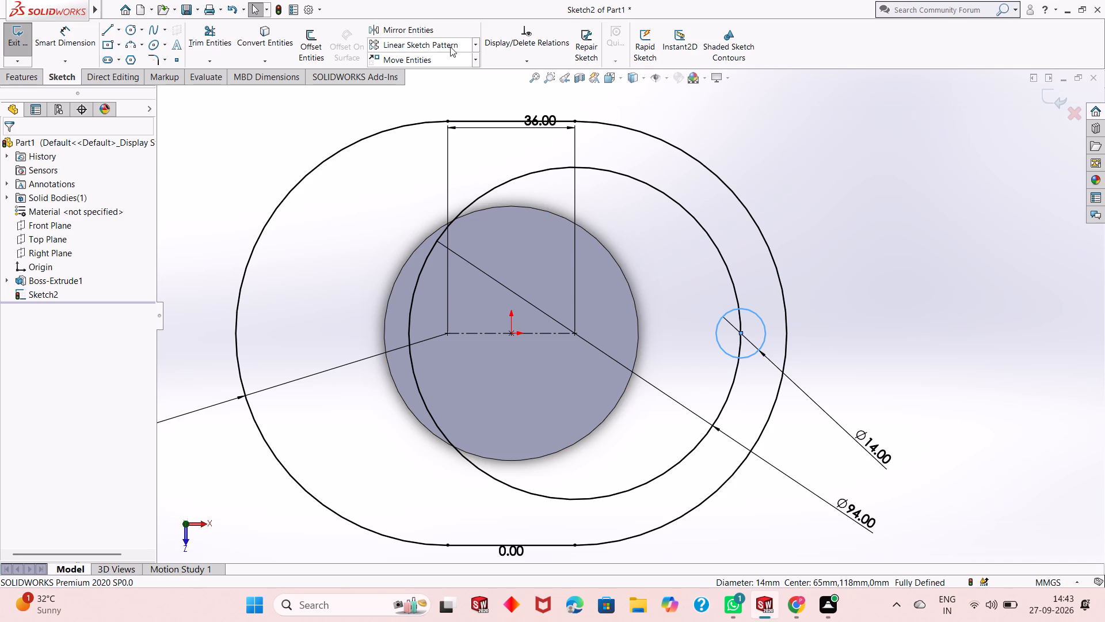
Start a new circular sketch pattern of the 14 mm circle.
left_click(477, 46)
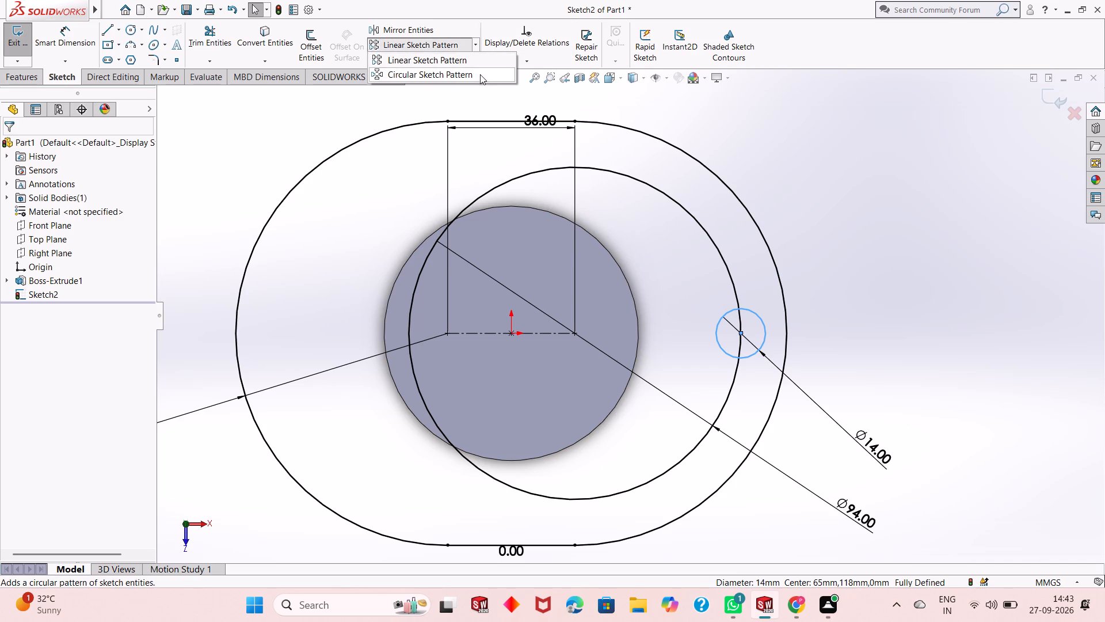
left_click(481, 75)
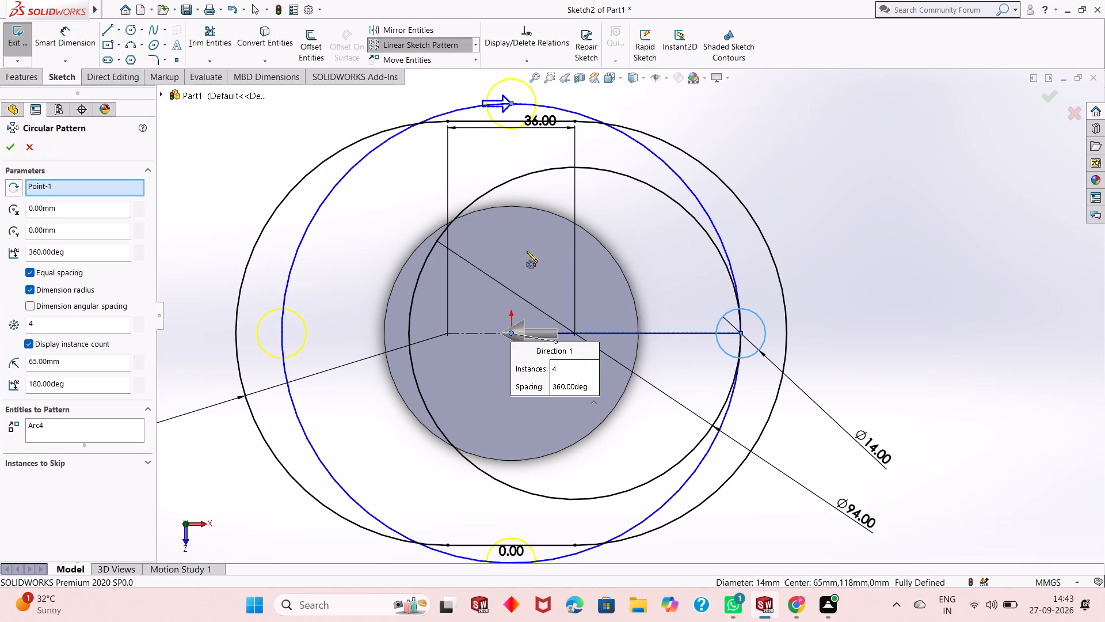
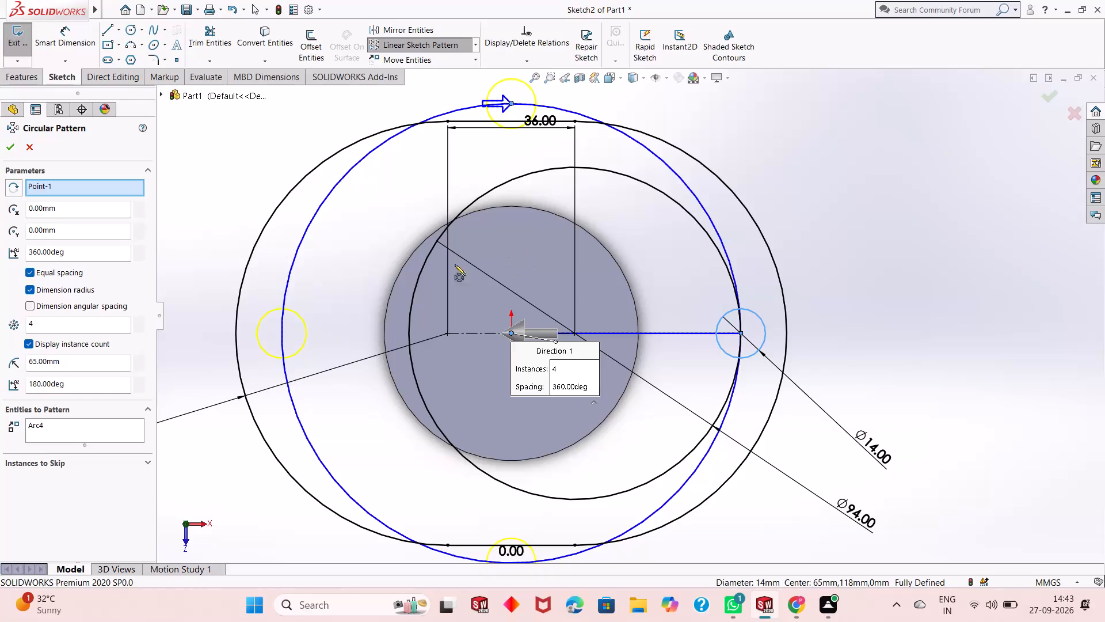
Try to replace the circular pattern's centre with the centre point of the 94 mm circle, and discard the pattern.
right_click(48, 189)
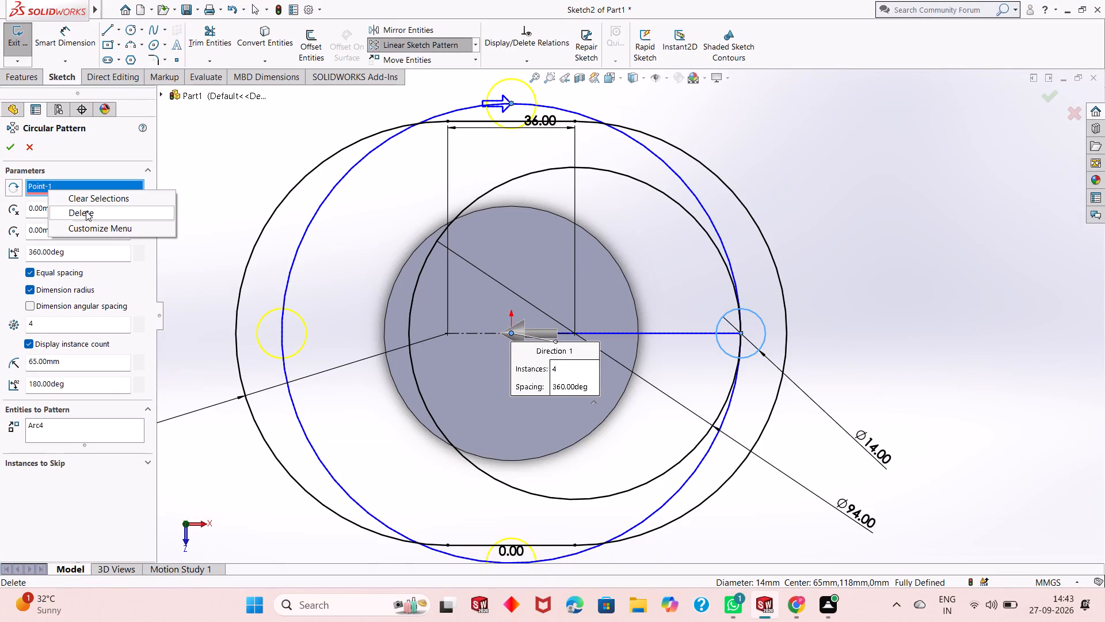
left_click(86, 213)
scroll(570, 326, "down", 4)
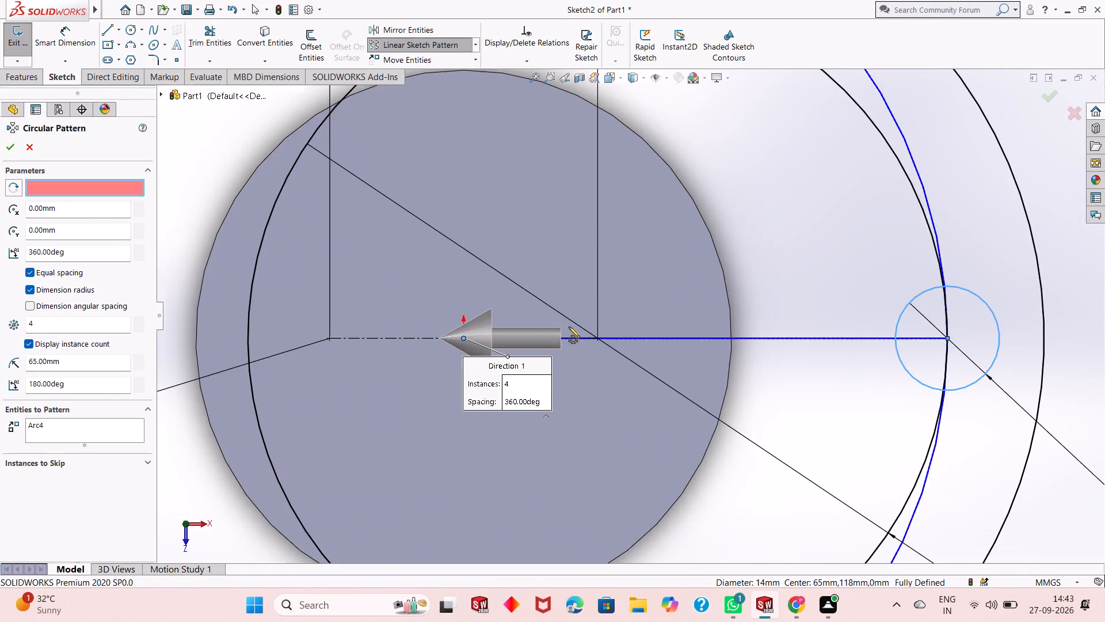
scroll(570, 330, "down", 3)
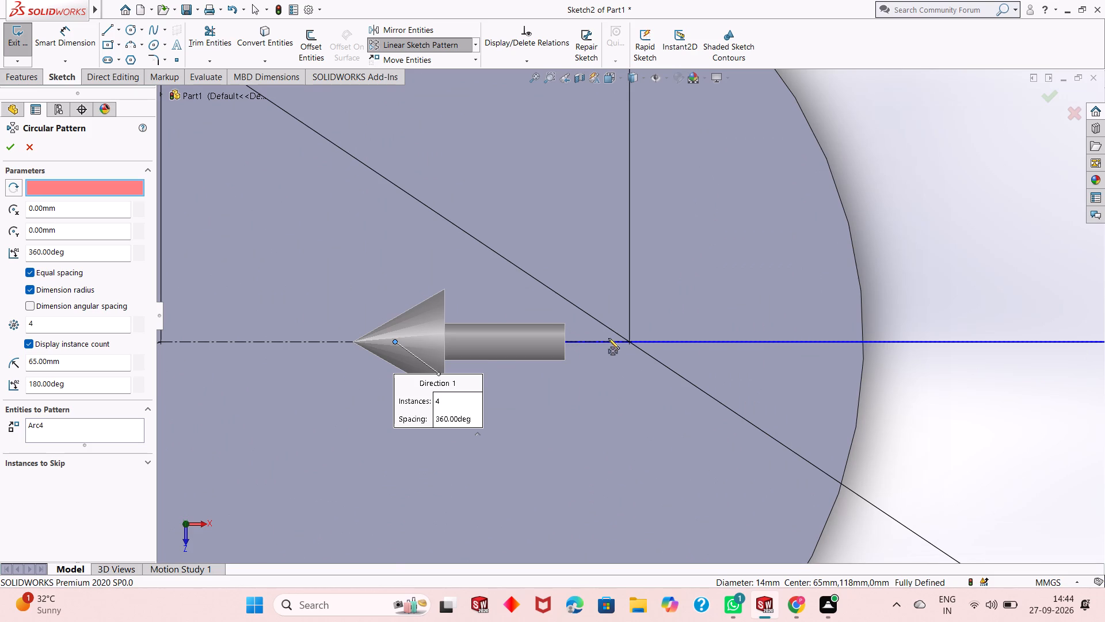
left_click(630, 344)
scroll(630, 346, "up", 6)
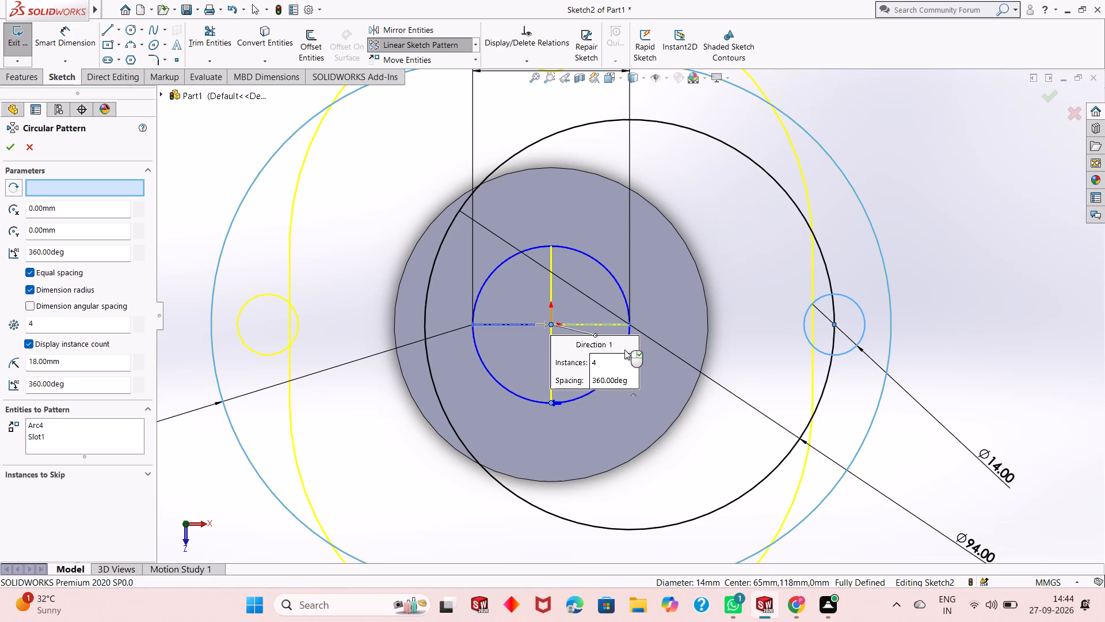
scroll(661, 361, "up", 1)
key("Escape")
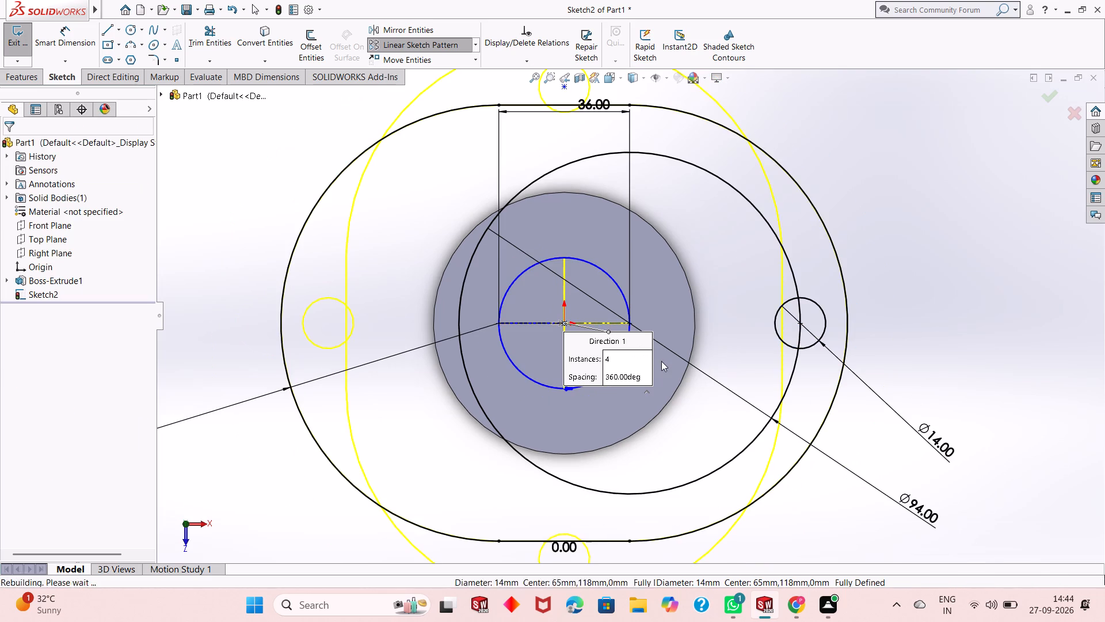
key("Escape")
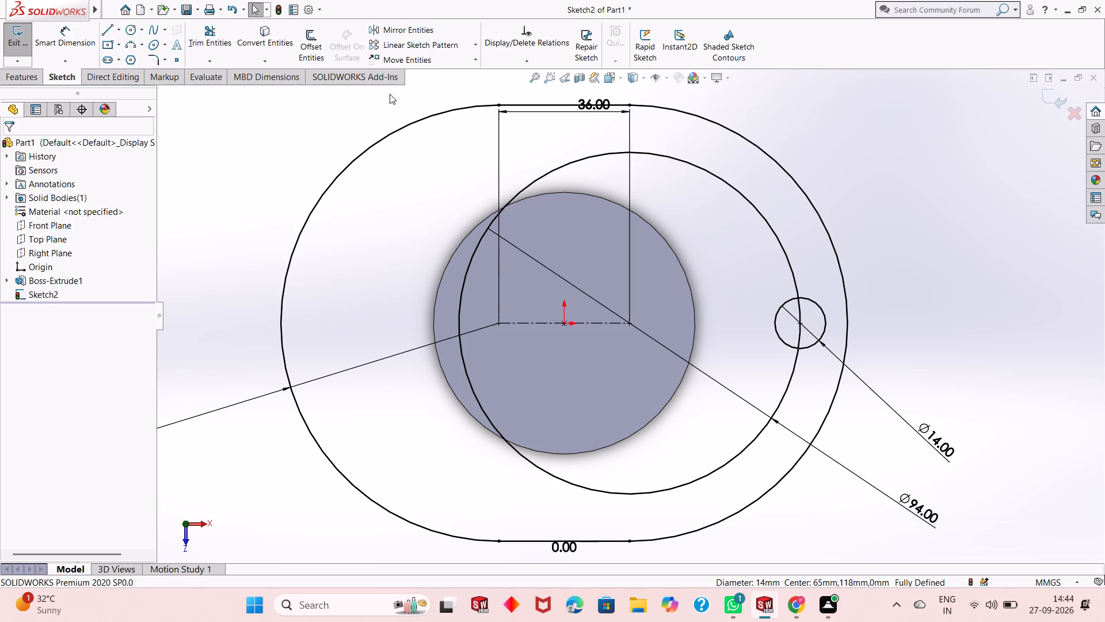
Sketch a horizontal line about 66 mm long from the 94 mm circle's centre through the 14 mm circle, past the slot edge.
left_click(120, 33)
left_click(129, 46)
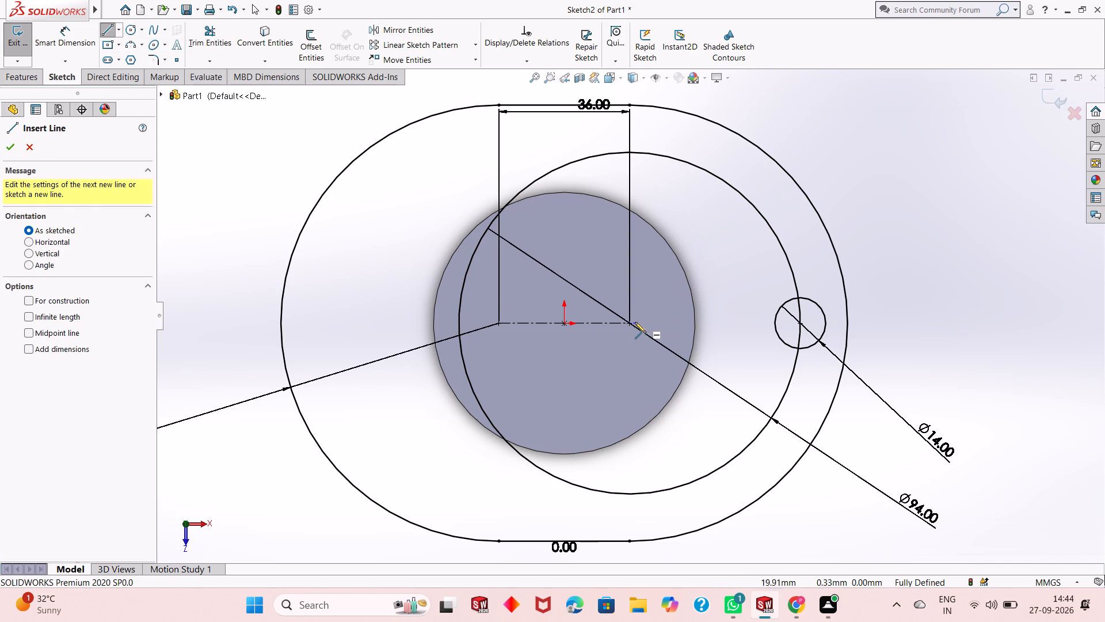
left_click(631, 324)
left_click(870, 324)
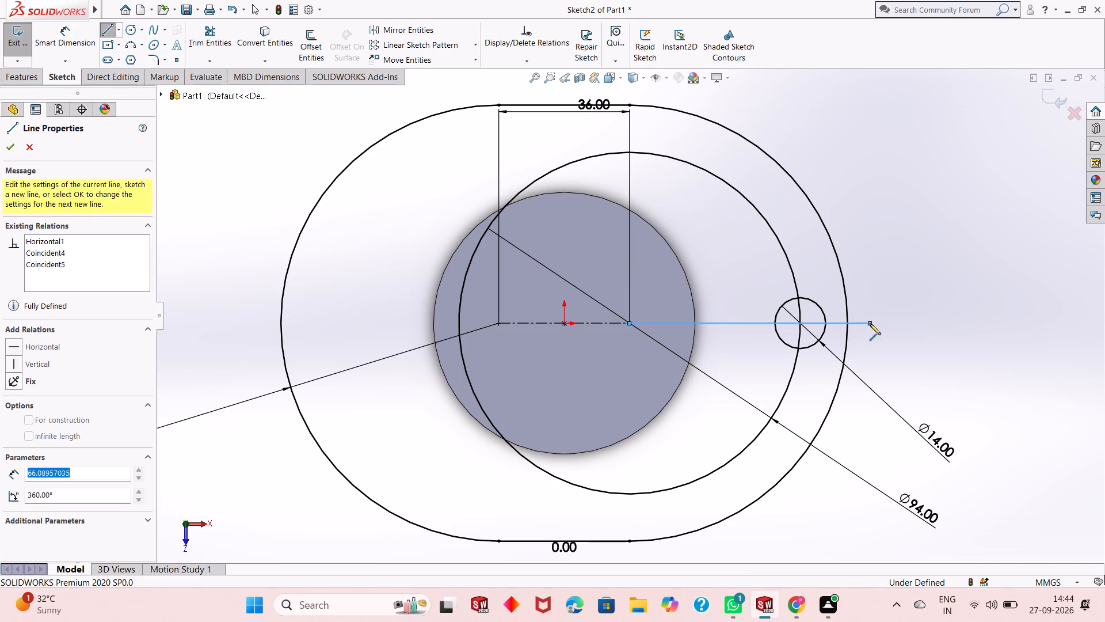
key("Escape")
Sketch a line about 53 mm long from the 94 mm circle's centre, angled about 52 degrees above the horizontal line.
left_click(111, 35)
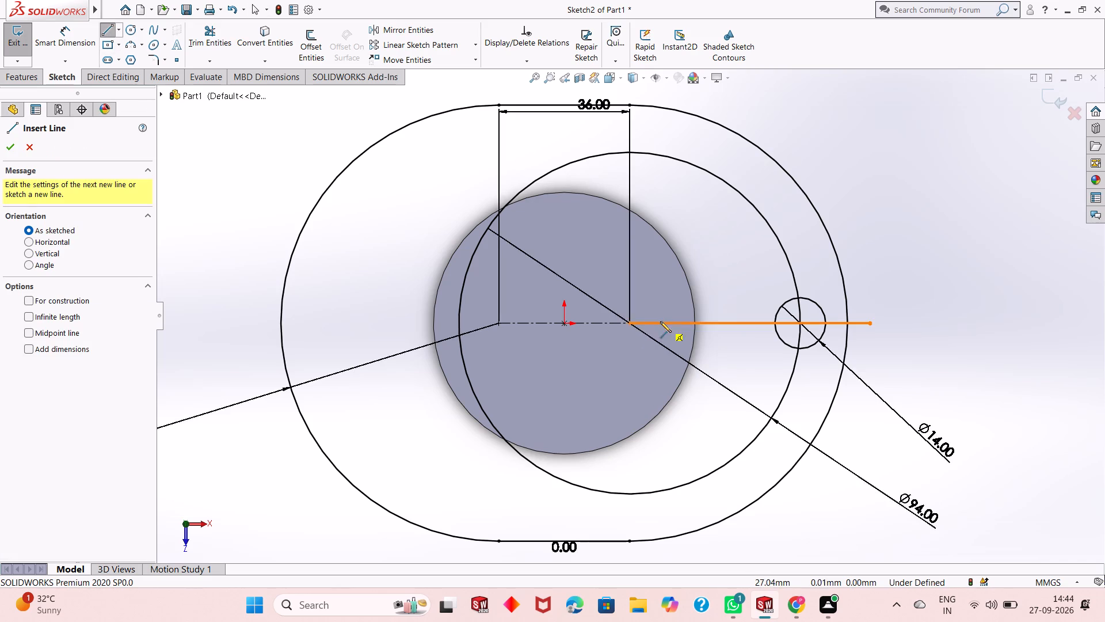
left_click(630, 323)
left_click(750, 171)
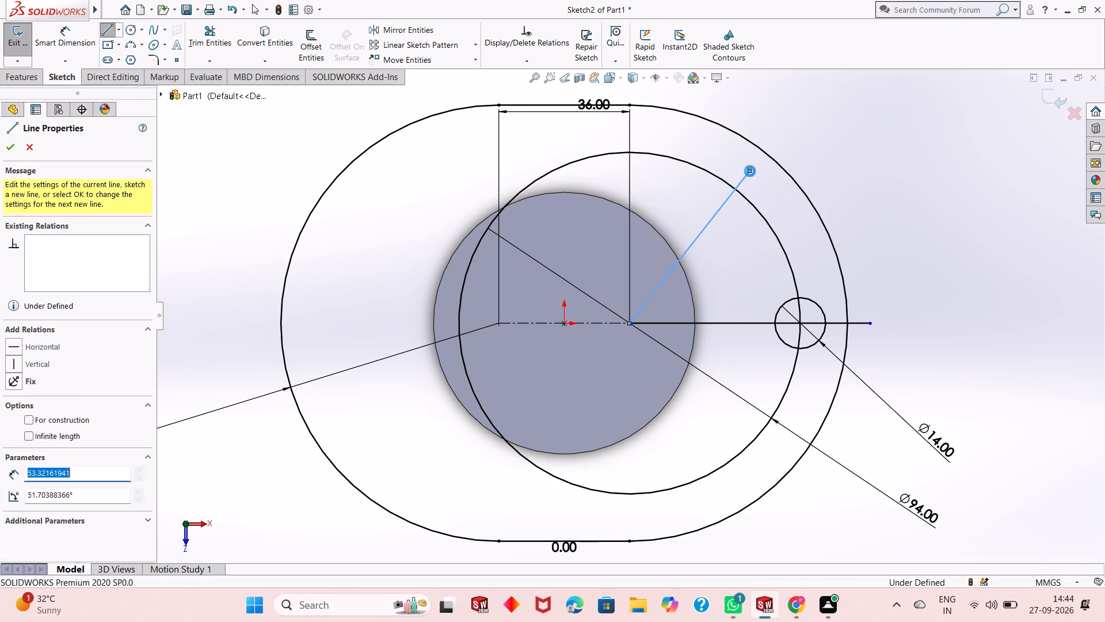
key("Escape")
key("Escape")
key("Escape")
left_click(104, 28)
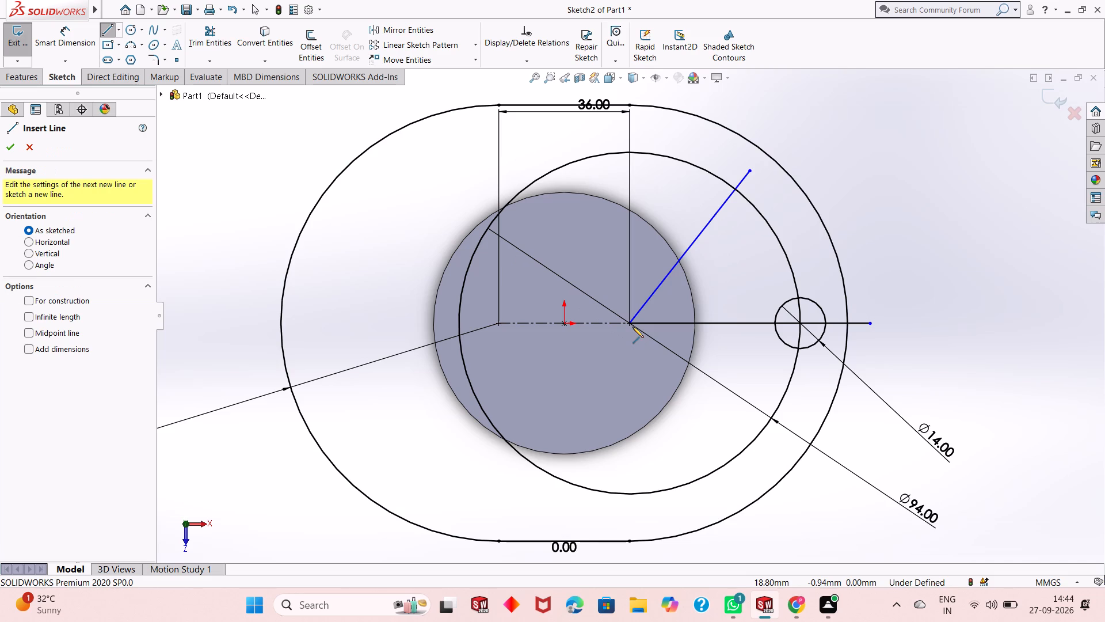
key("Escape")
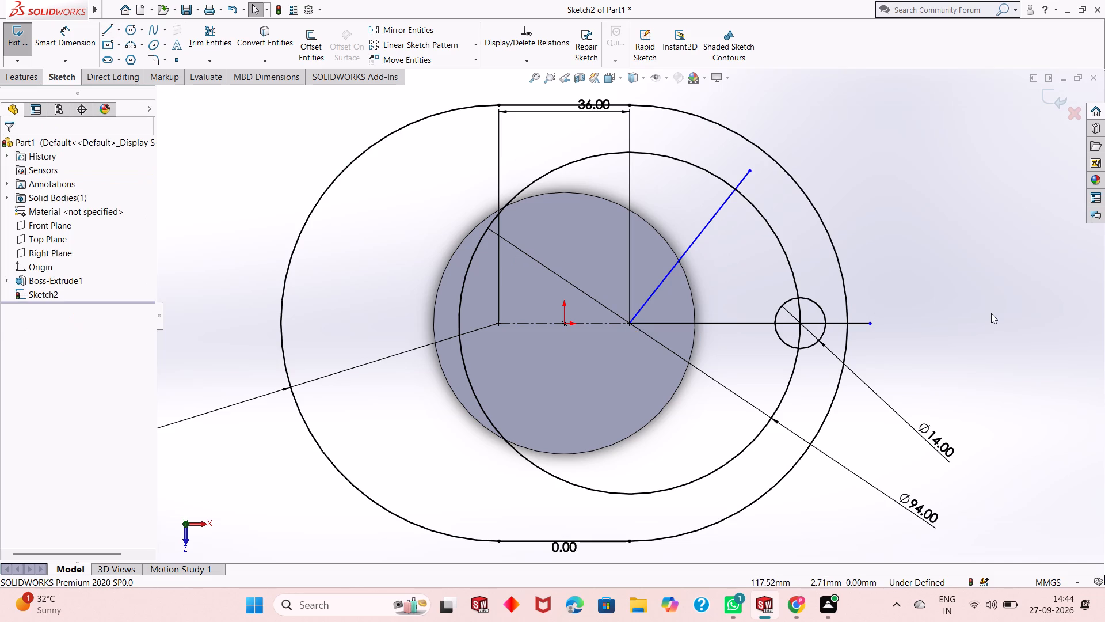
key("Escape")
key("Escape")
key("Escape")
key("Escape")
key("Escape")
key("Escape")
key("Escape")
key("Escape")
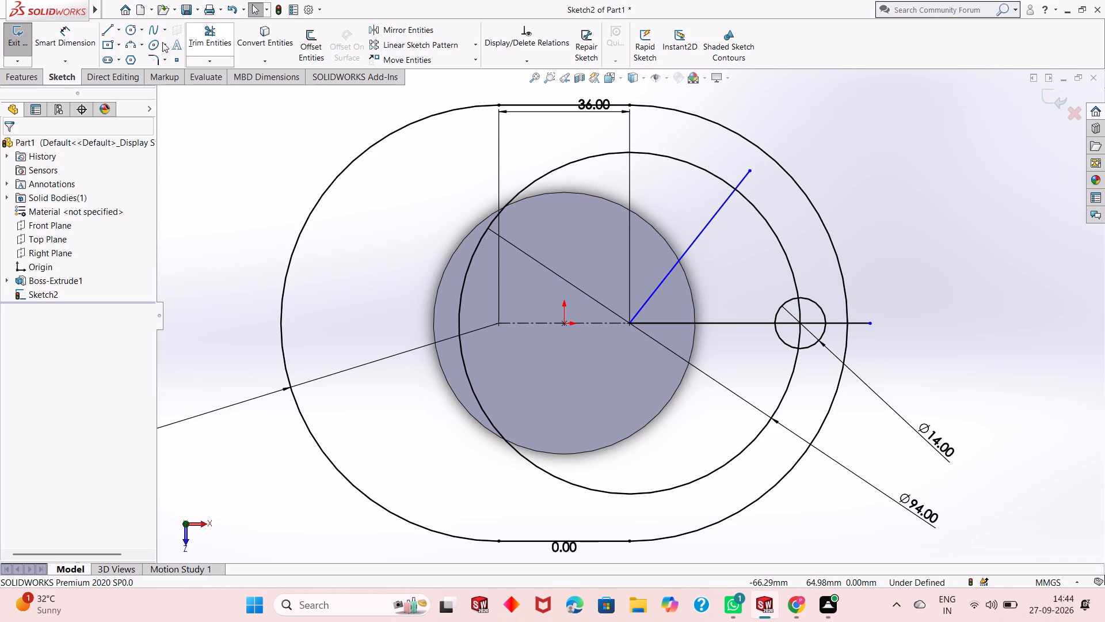
Sketch a line about 56 mm long from the 94 mm circle's centre, angled about 48 degrees below the horizontal line.
left_click(105, 29)
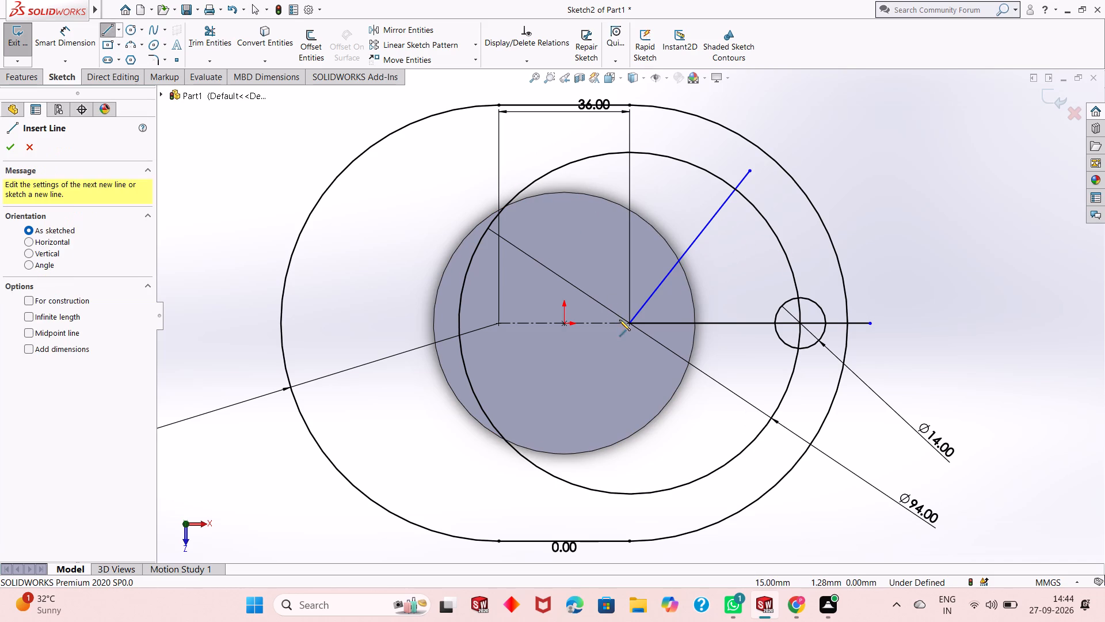
left_click(628, 325)
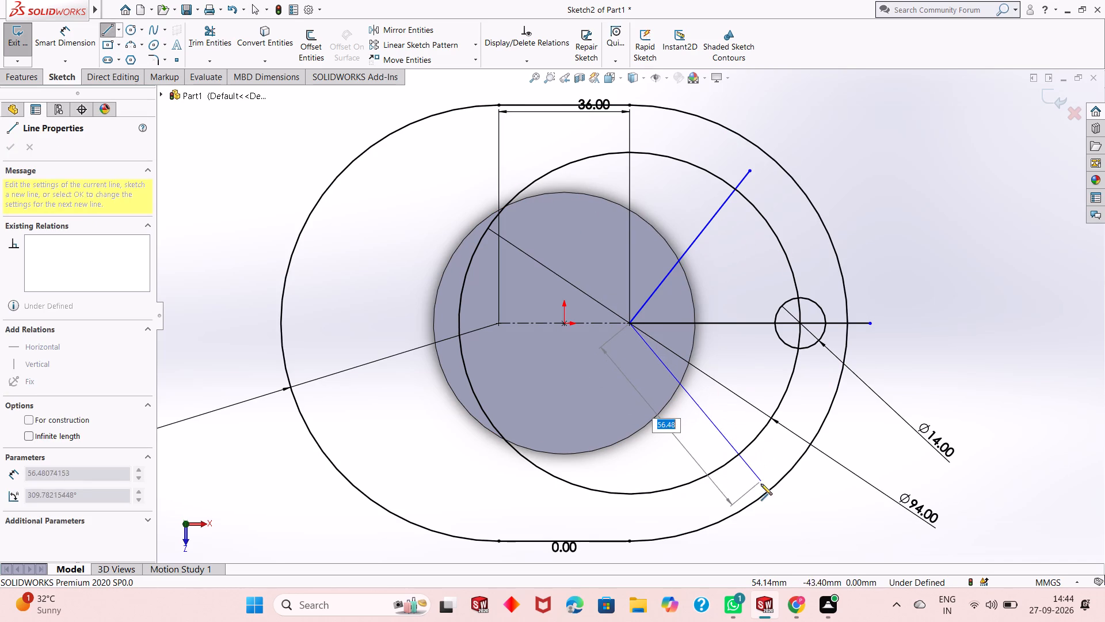
left_click(765, 475)
key("Escape")
key("Escape")
key("Escape")
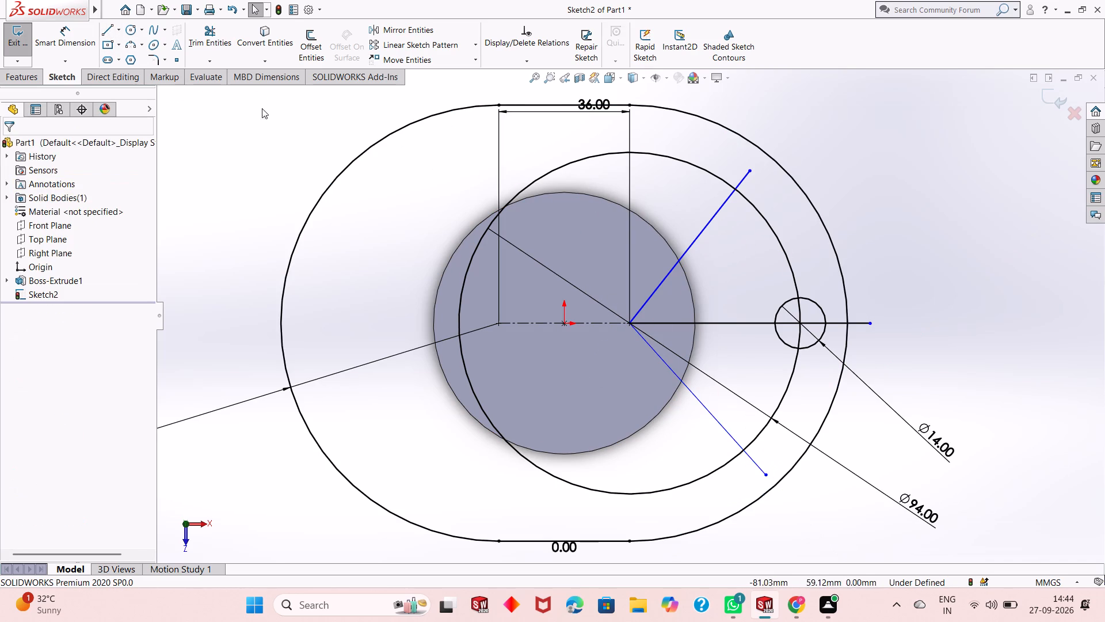
key("Escape")
Dimension the angle between the upper angled line and the horizontal line as 75 degrees.
left_click(83, 43)
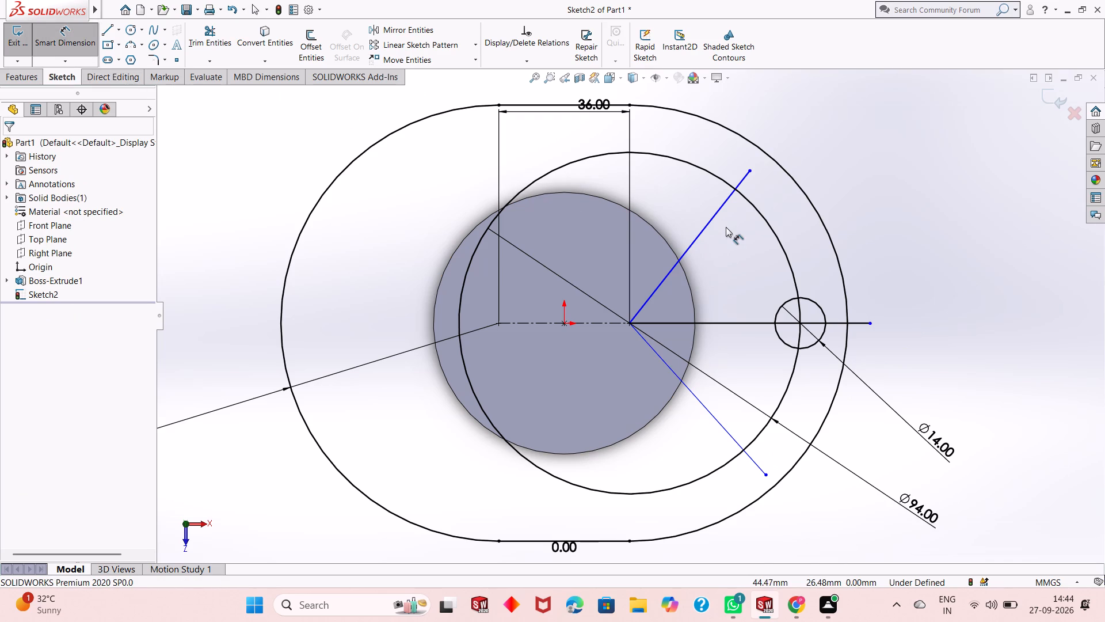
left_click(703, 231)
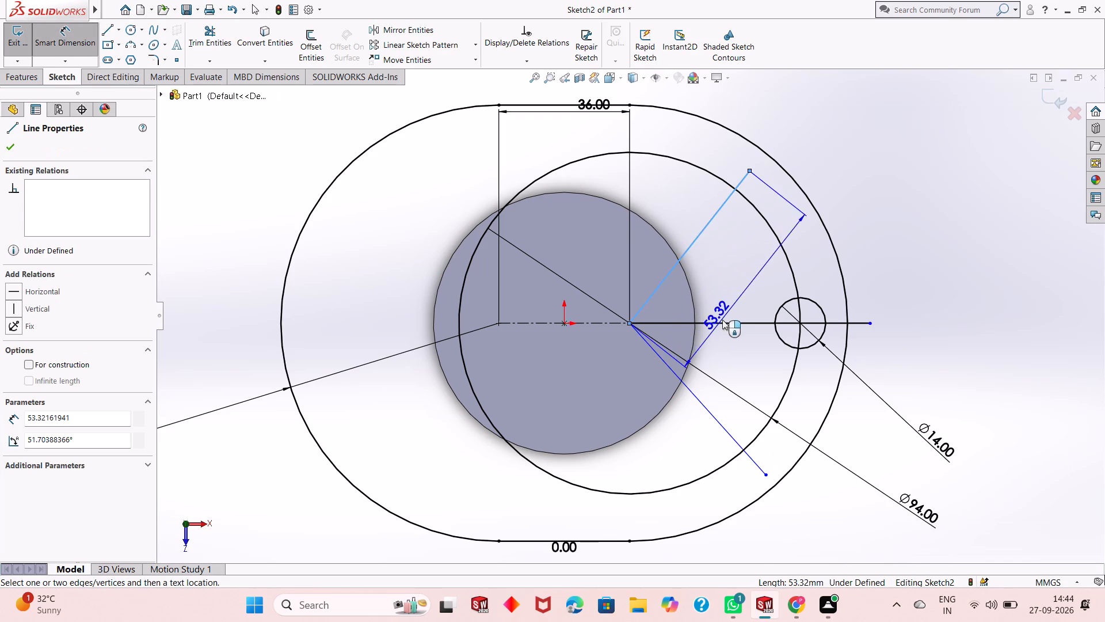
left_click(726, 323)
left_click(734, 290)
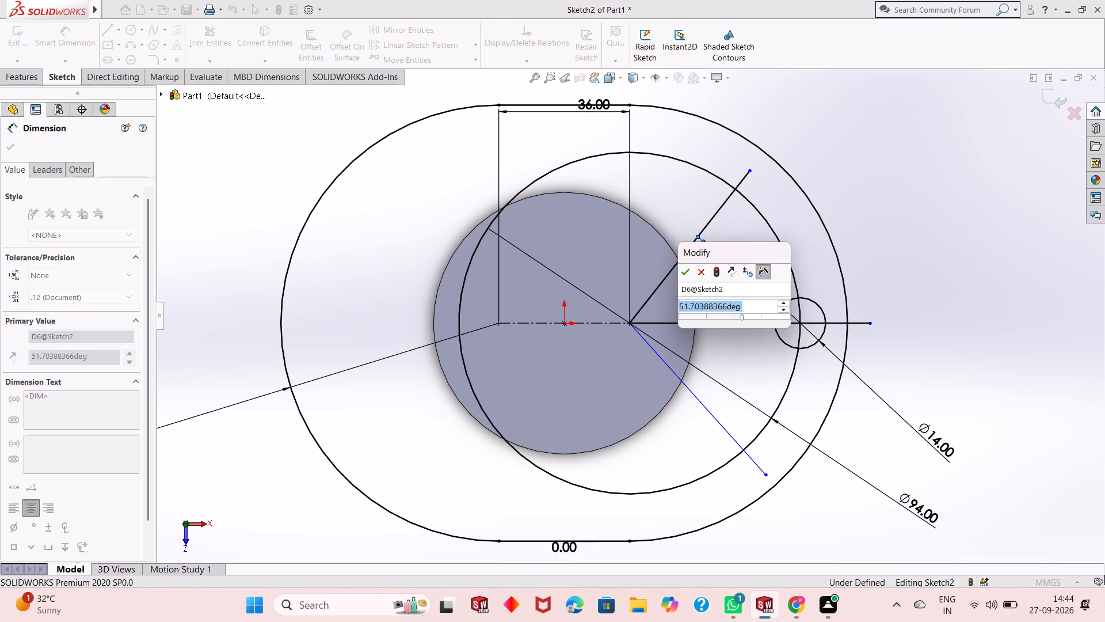
type("75")
key("Return")
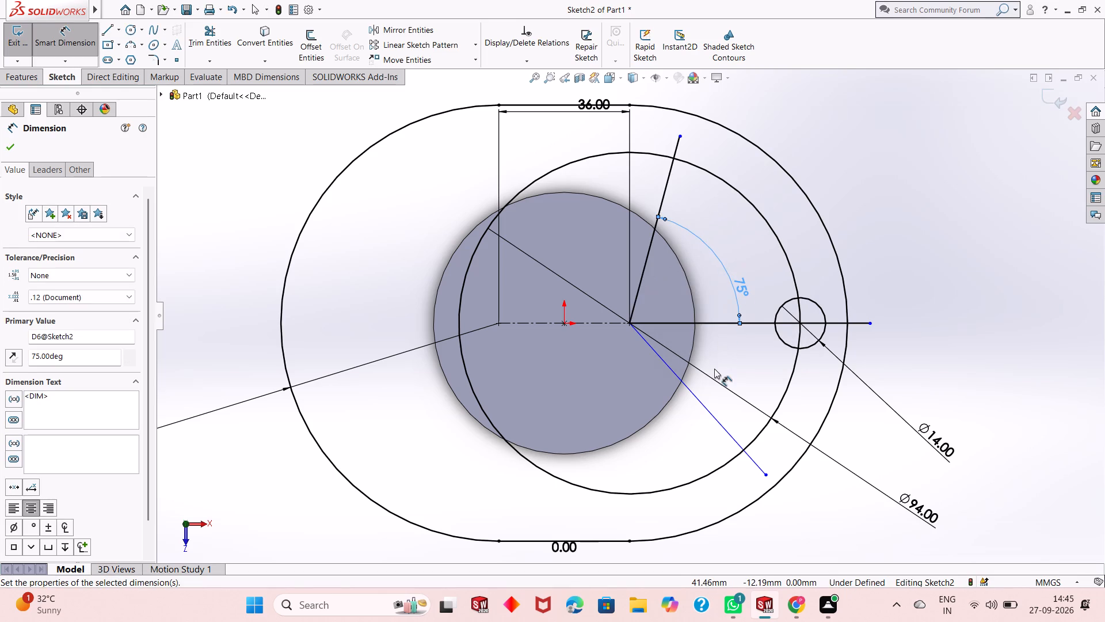
Dimension the angle between the horizontal line and the lower angled line as 75 degrees.
left_click(715, 326)
left_click(703, 405)
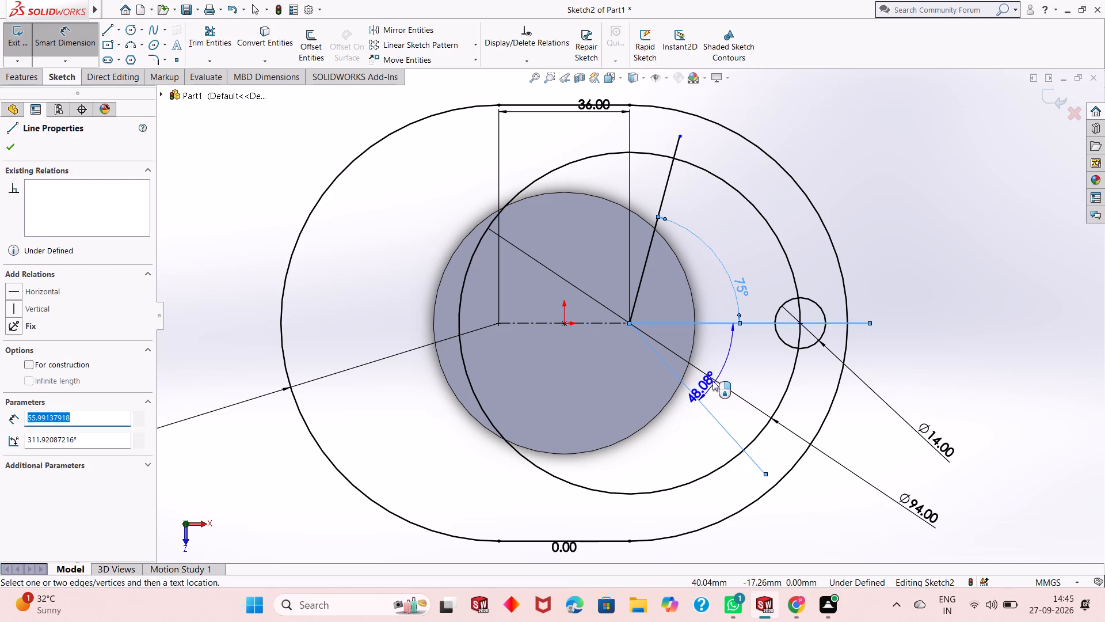
left_click(721, 373)
type("75")
key("Return")
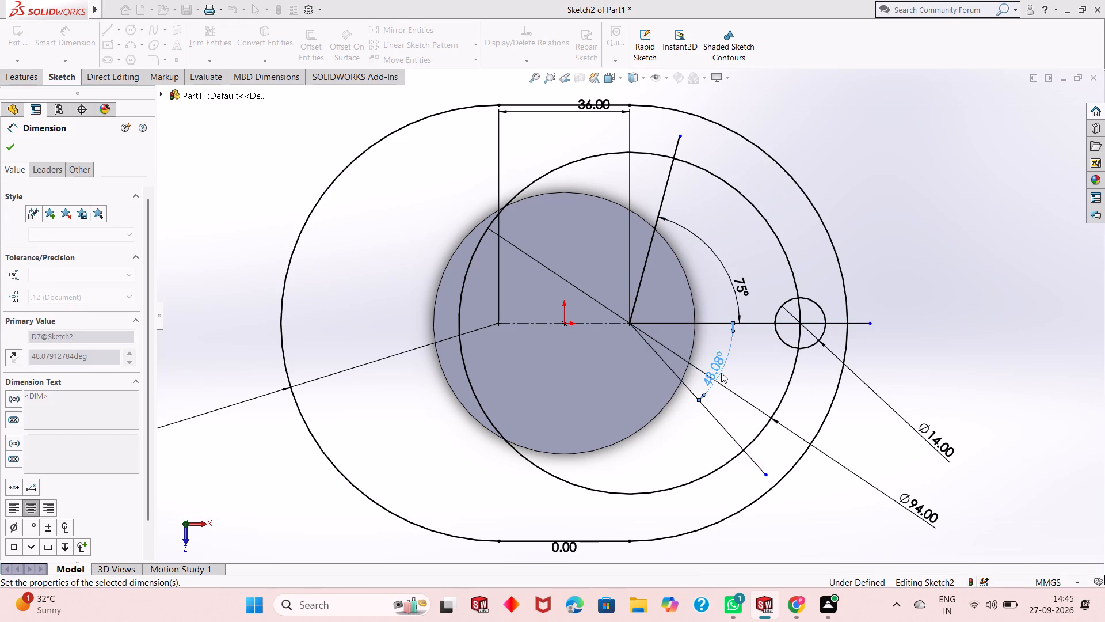
right_click(853, 214)
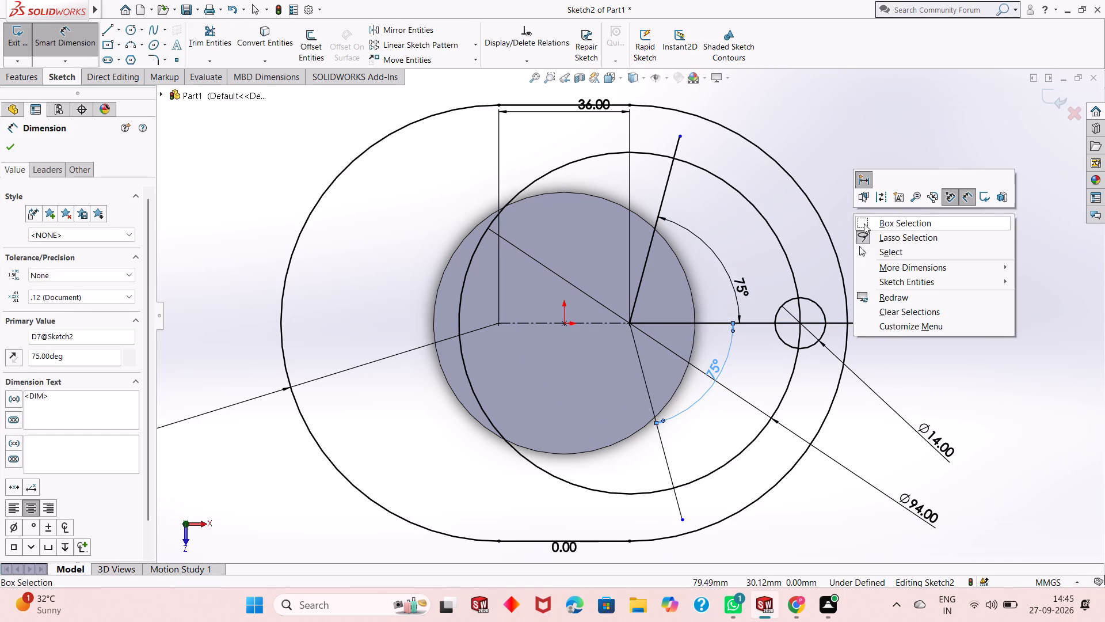
left_click(890, 251)
key("Escape")
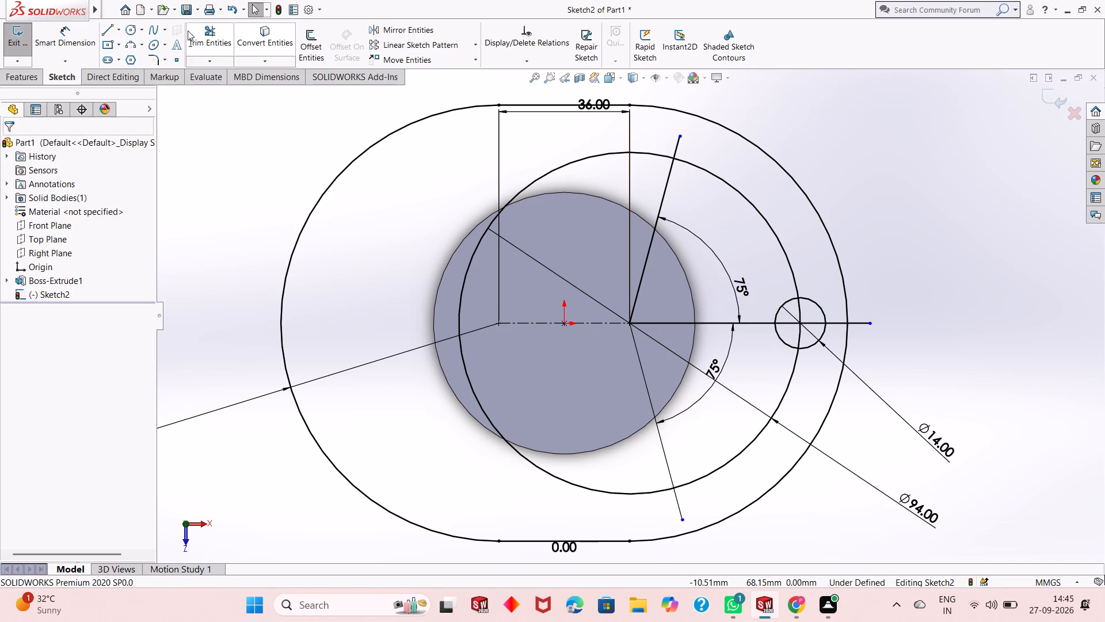
Sketch circles about 8 mm and 20 mm in diameter where the upper and lower angled lines, respectively, cross the 94 mm circle.
left_click(131, 36)
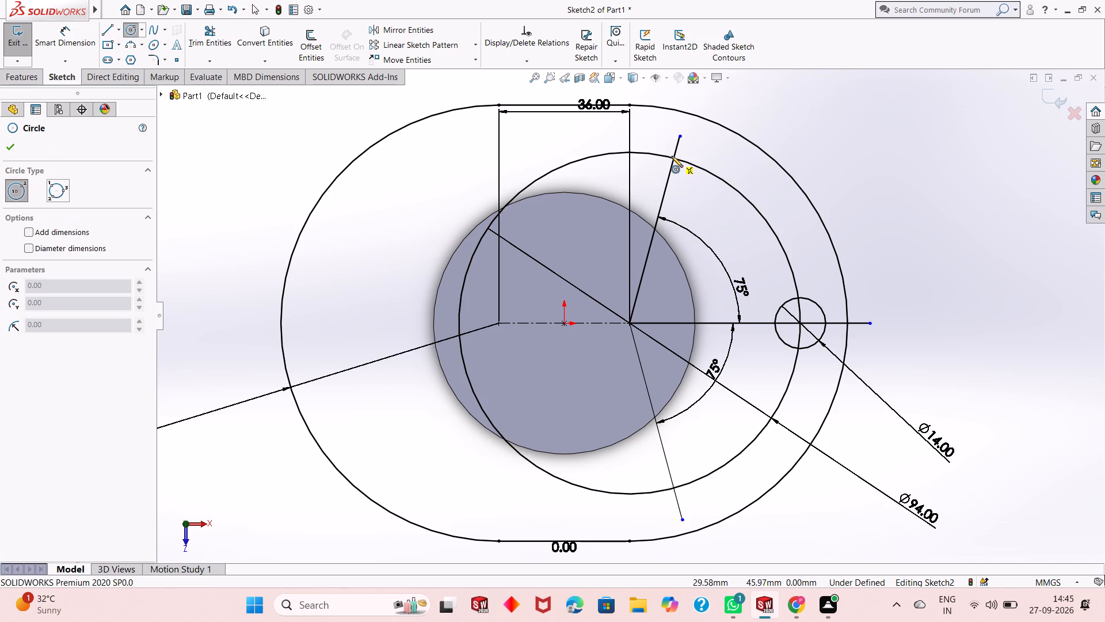
left_click(674, 160)
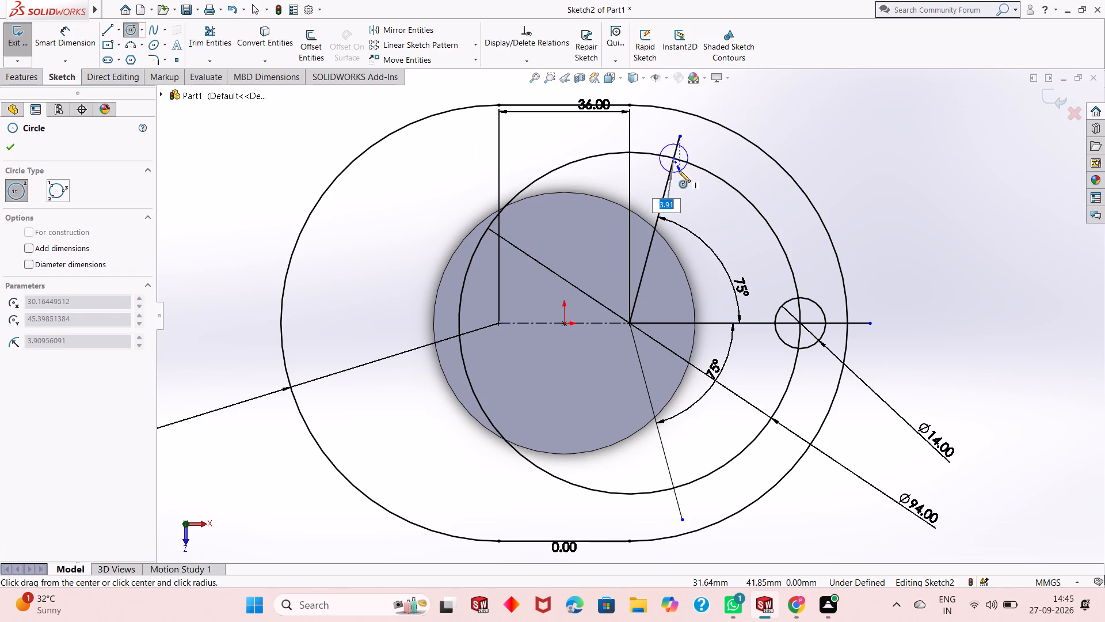
left_click(679, 171)
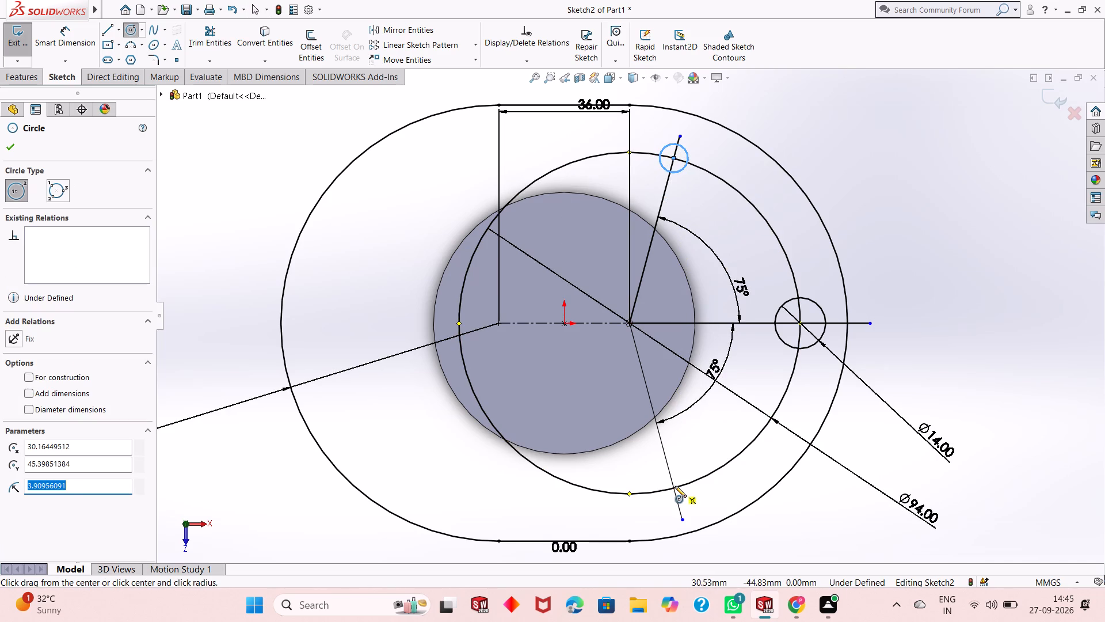
left_click(673, 487)
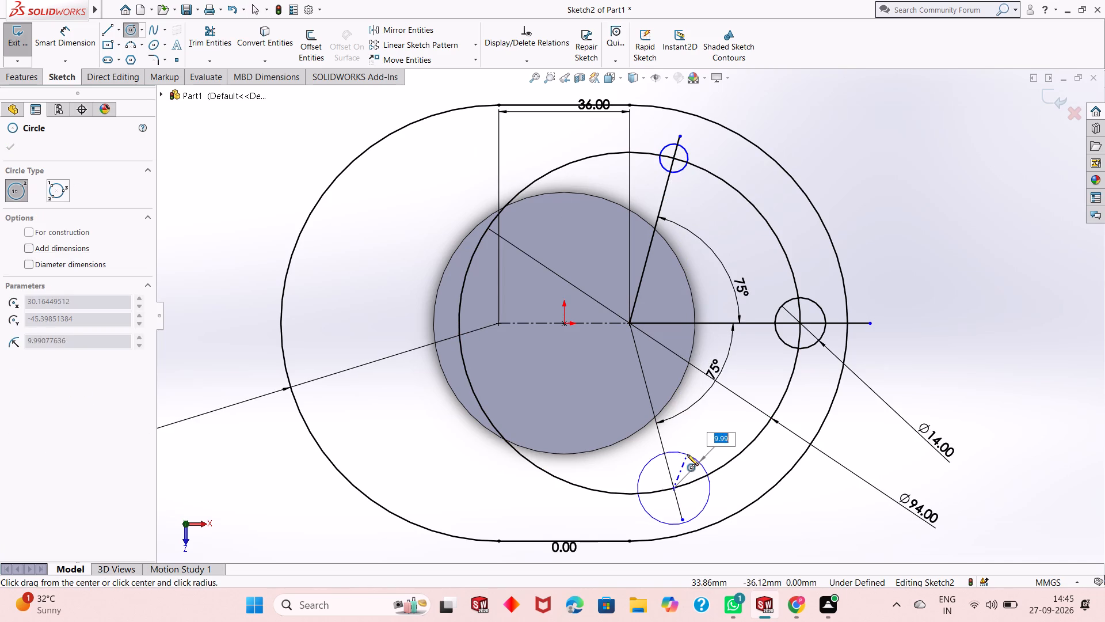
left_click(687, 454)
key("Escape")
key("Escape")
Dimension the upper circle's diameter as 14 mm.
left_click(70, 40)
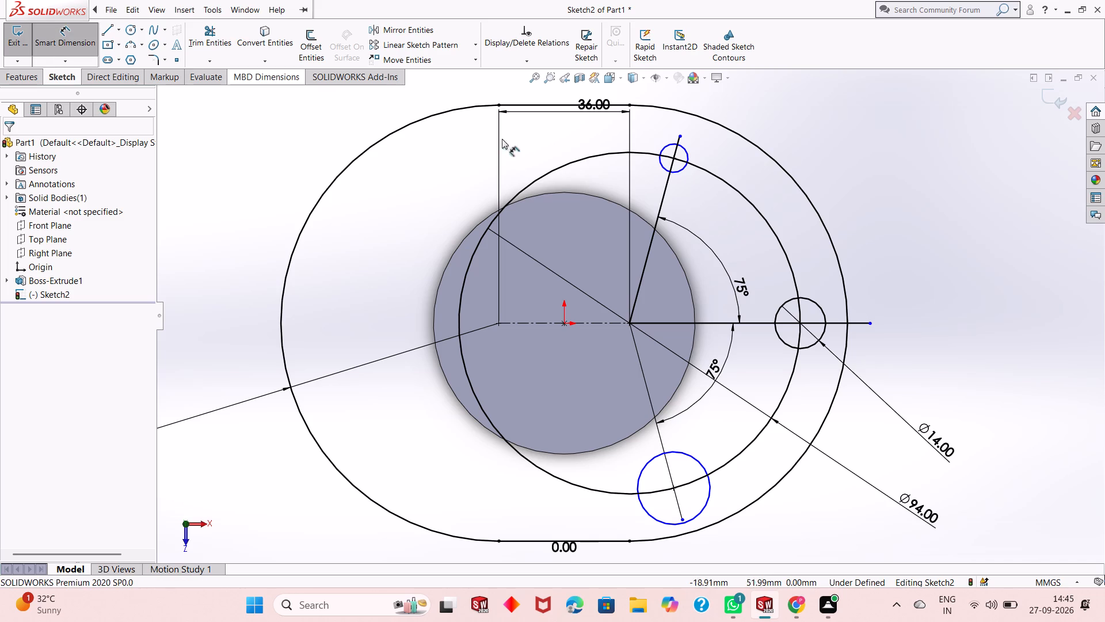
left_click(680, 174)
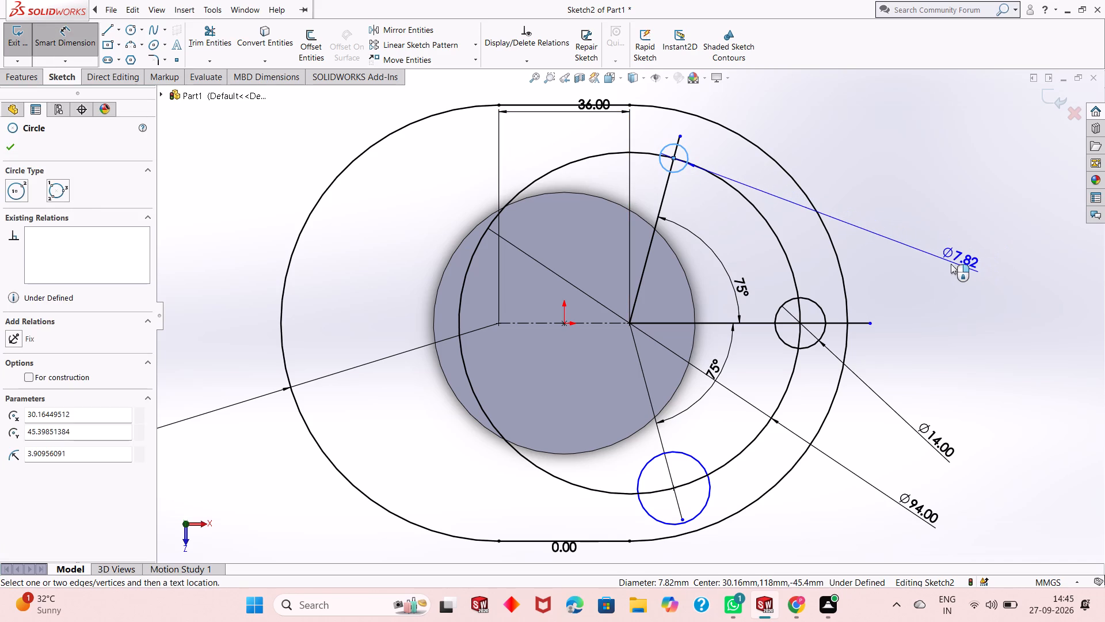
left_click(950, 264)
type("14")
key("Return")
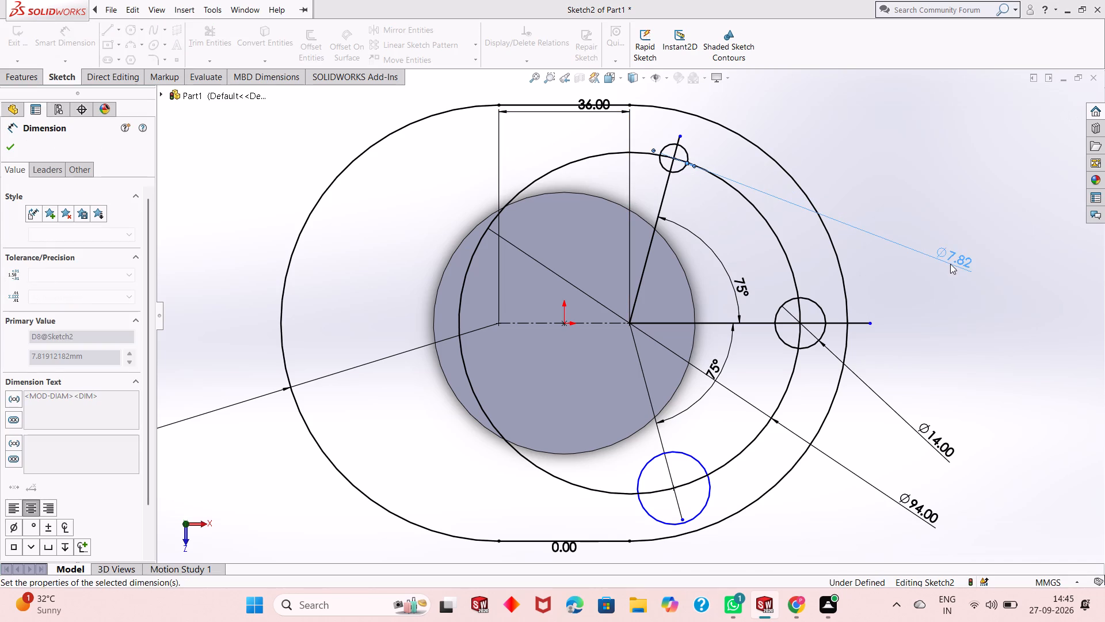
Dimension the diameter of the circle on the lower angled line as 14 mm.
left_click(703, 502)
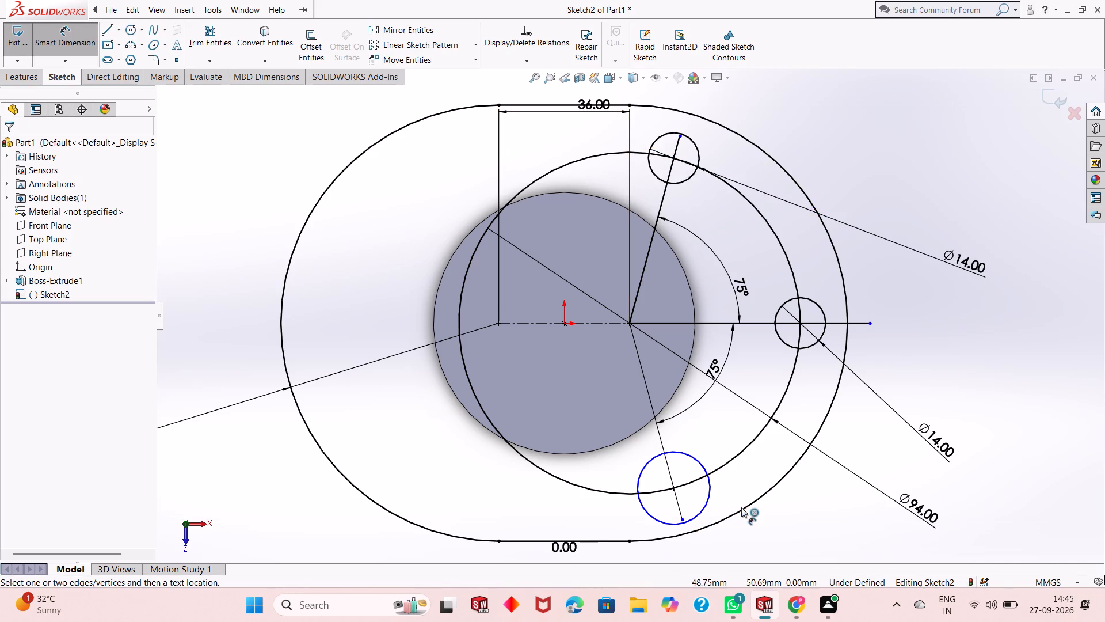
left_click(713, 489)
left_click(837, 524)
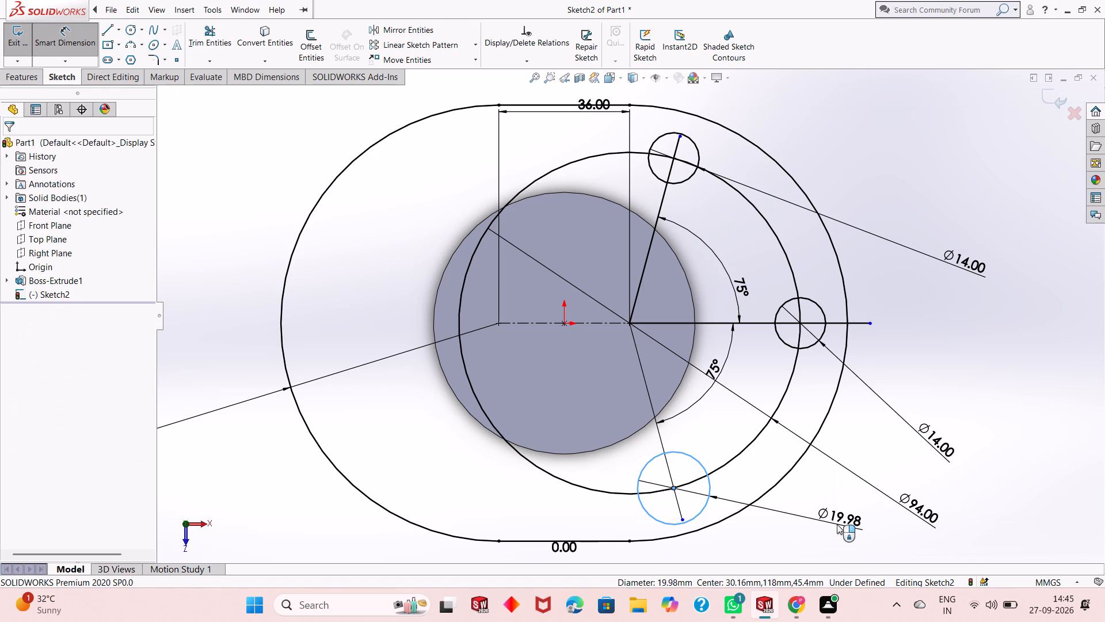
type("14")
key("Return")
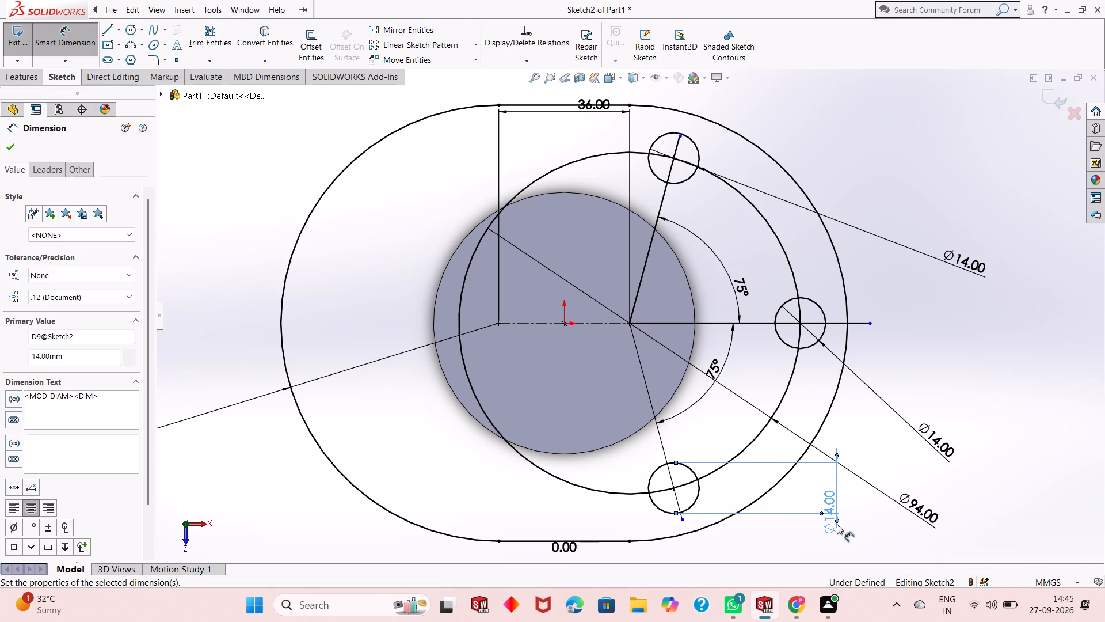
right_click(859, 166)
left_click(895, 204)
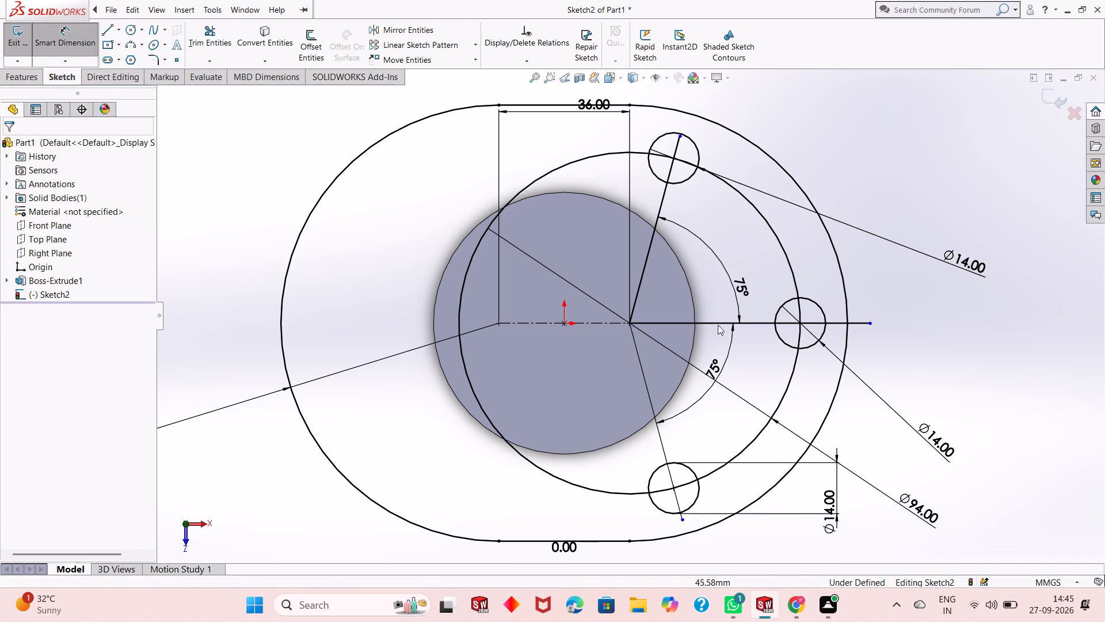
Delete the 94 mm circle, the horizontal line and both angled lines, keeping the three 14 mm circles.
scroll(628, 380, "up", 1)
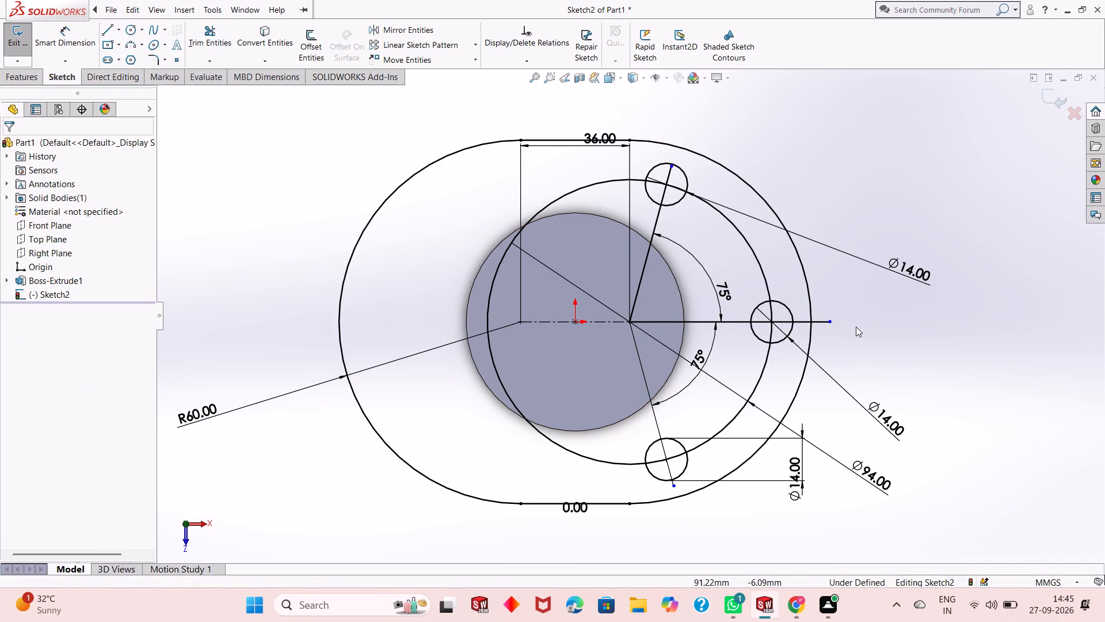
left_click(821, 322)
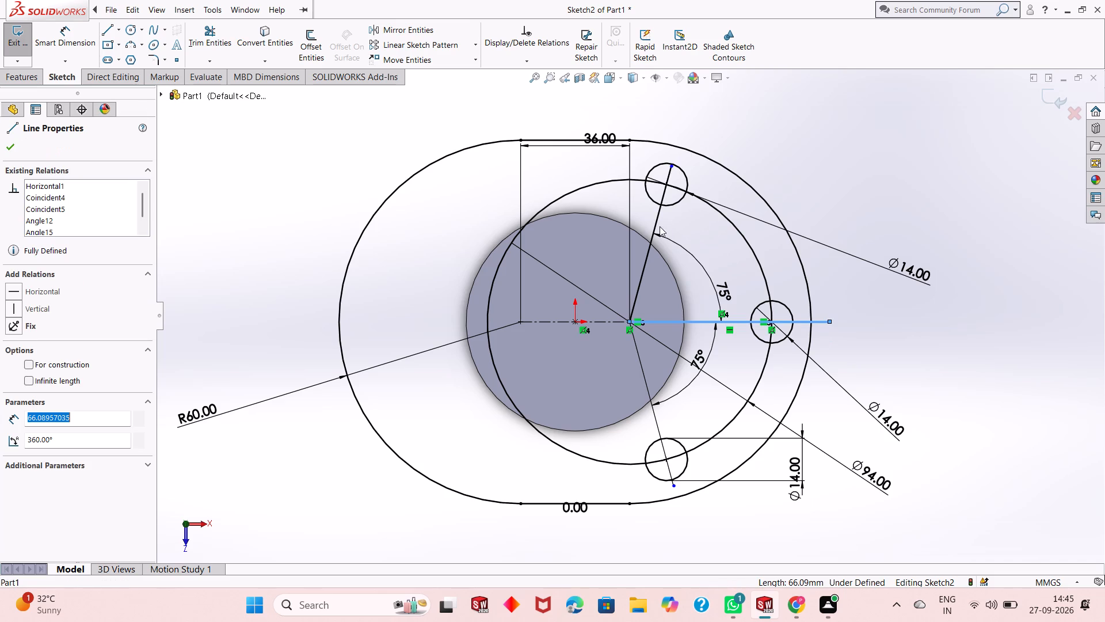
left_click(656, 221, "ctrl")
left_click(653, 416, "ctrl")
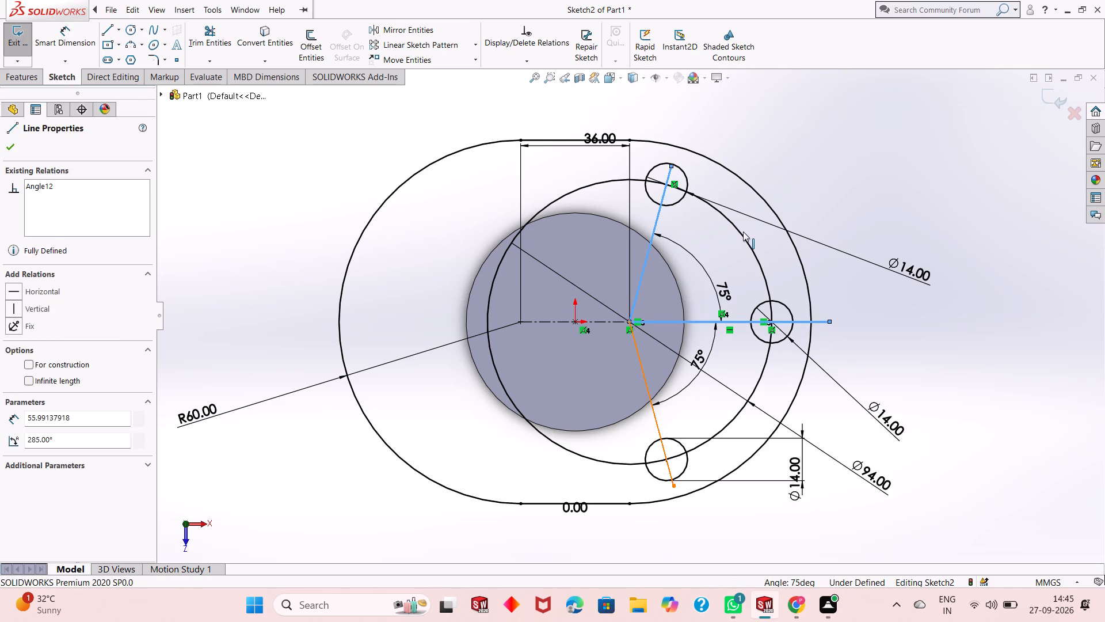
left_click(742, 237, "ctrl")
right_click(794, 168)
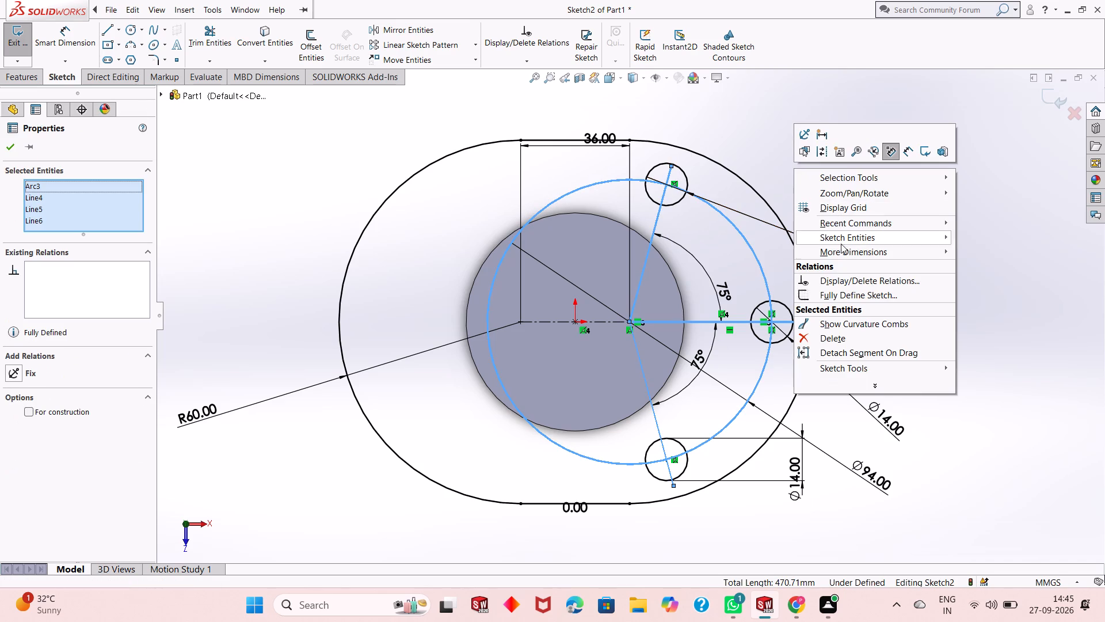
left_click(851, 340)
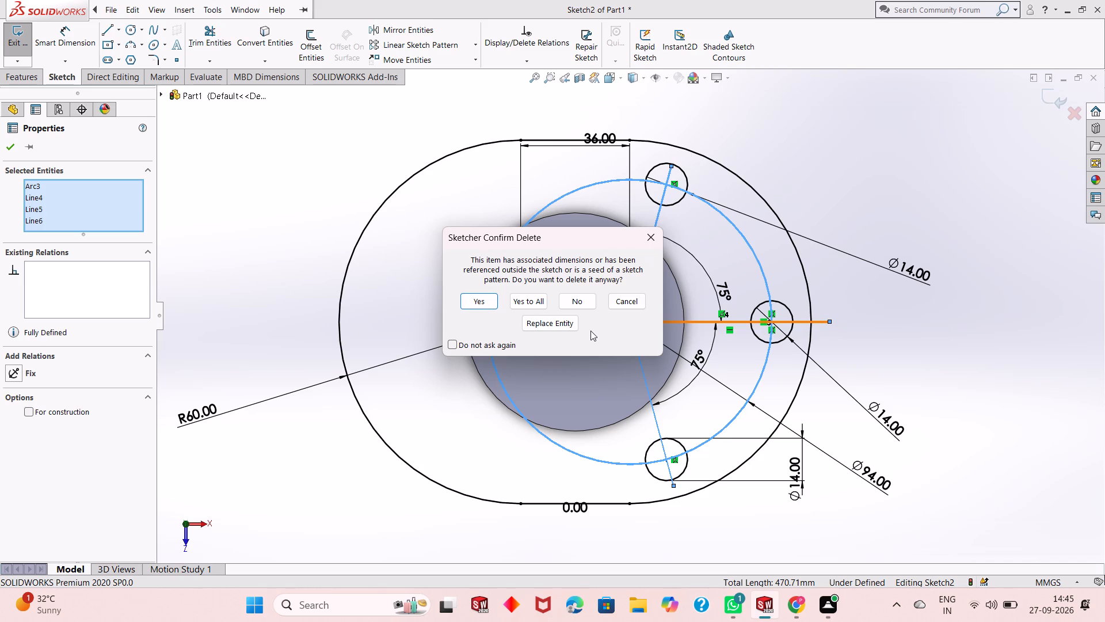
scroll(590, 331, "down", 1)
left_click(475, 300)
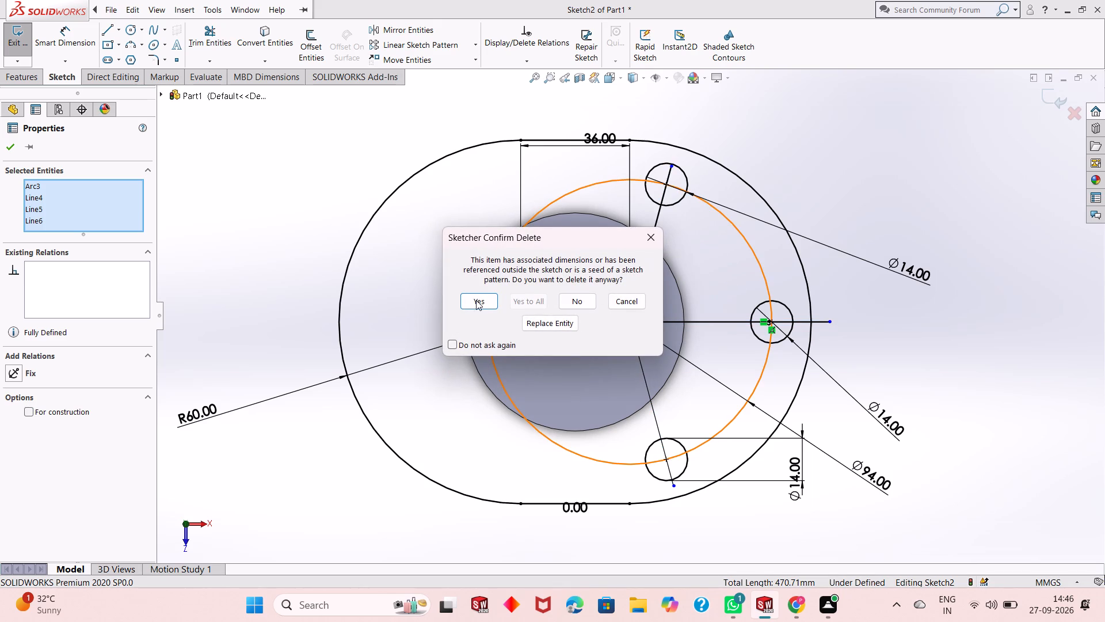
left_click(466, 301)
key("Escape")
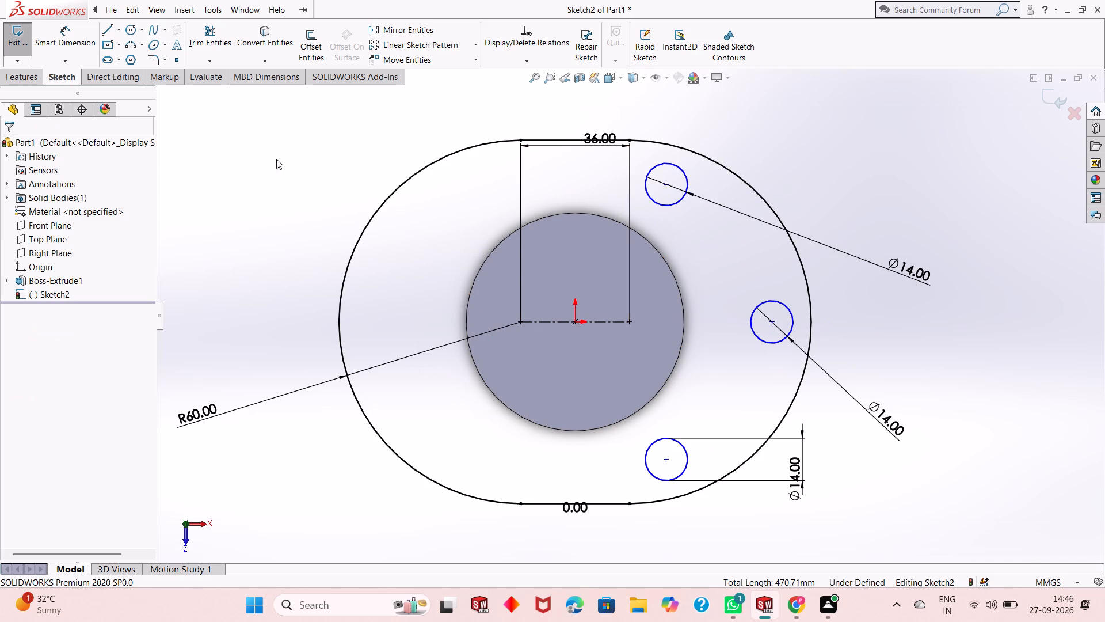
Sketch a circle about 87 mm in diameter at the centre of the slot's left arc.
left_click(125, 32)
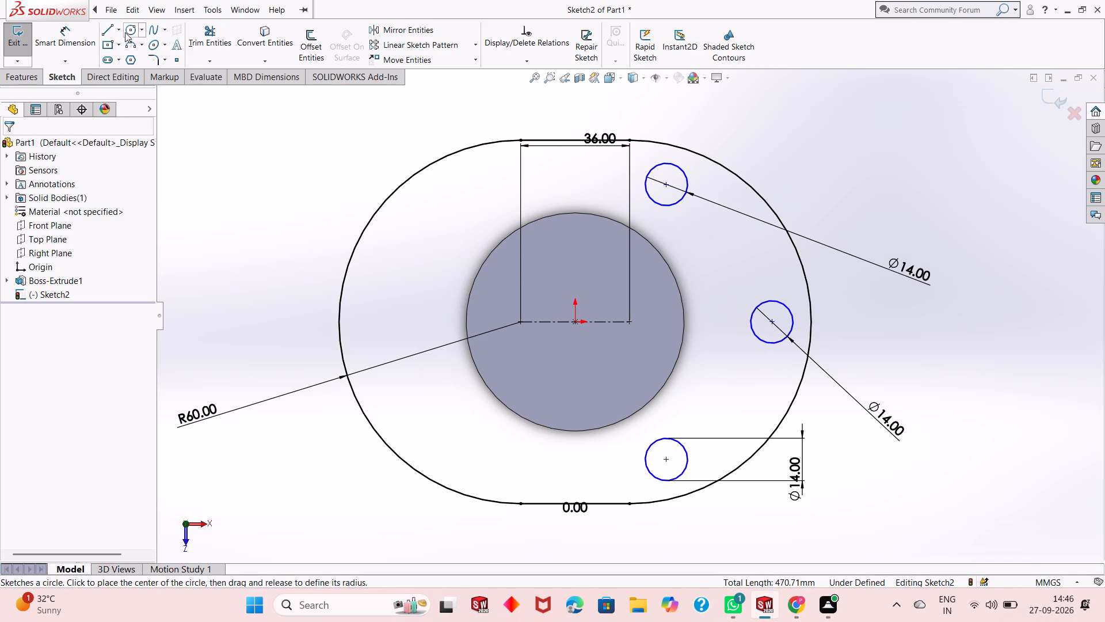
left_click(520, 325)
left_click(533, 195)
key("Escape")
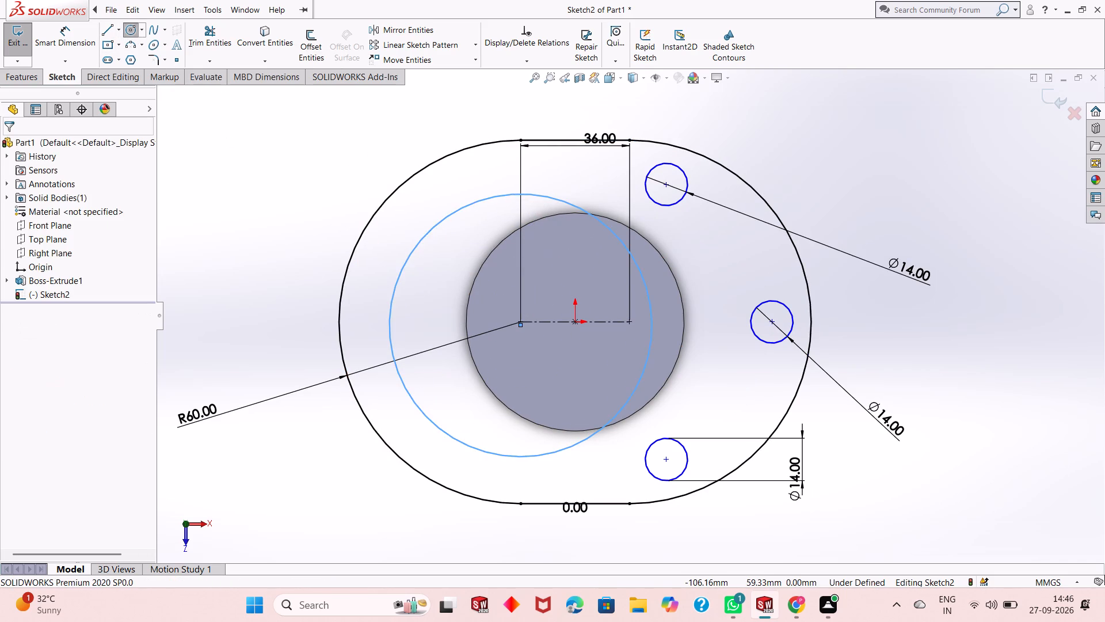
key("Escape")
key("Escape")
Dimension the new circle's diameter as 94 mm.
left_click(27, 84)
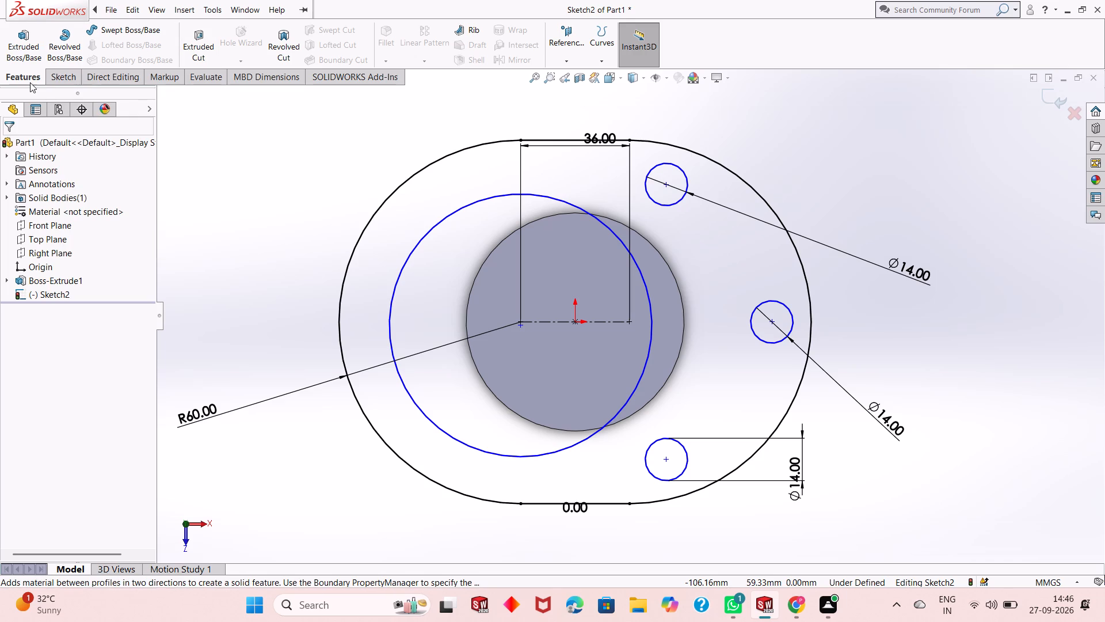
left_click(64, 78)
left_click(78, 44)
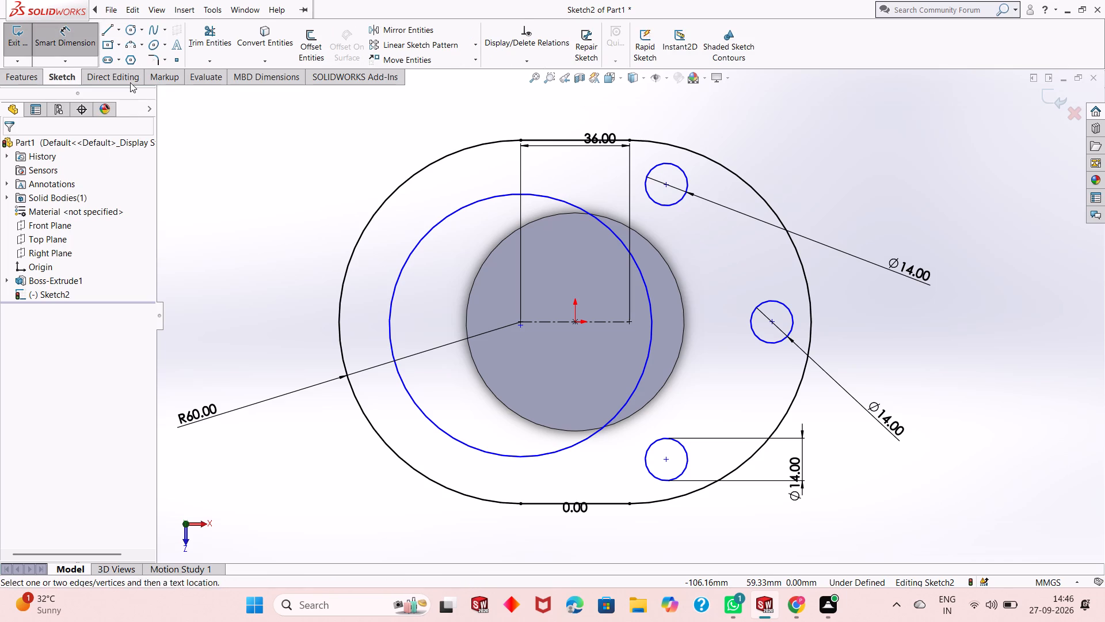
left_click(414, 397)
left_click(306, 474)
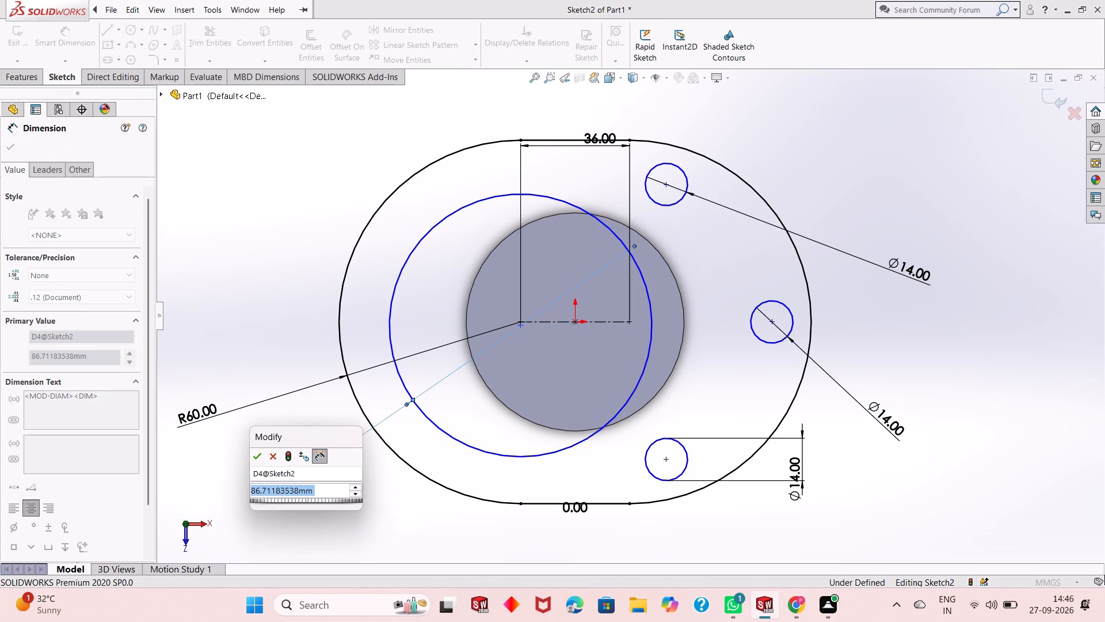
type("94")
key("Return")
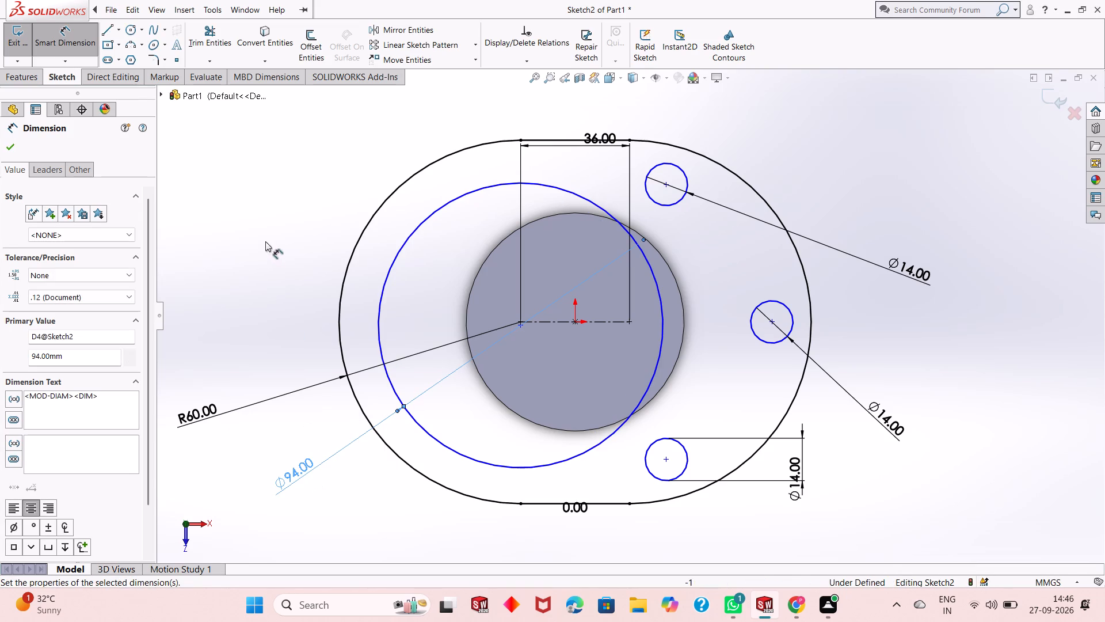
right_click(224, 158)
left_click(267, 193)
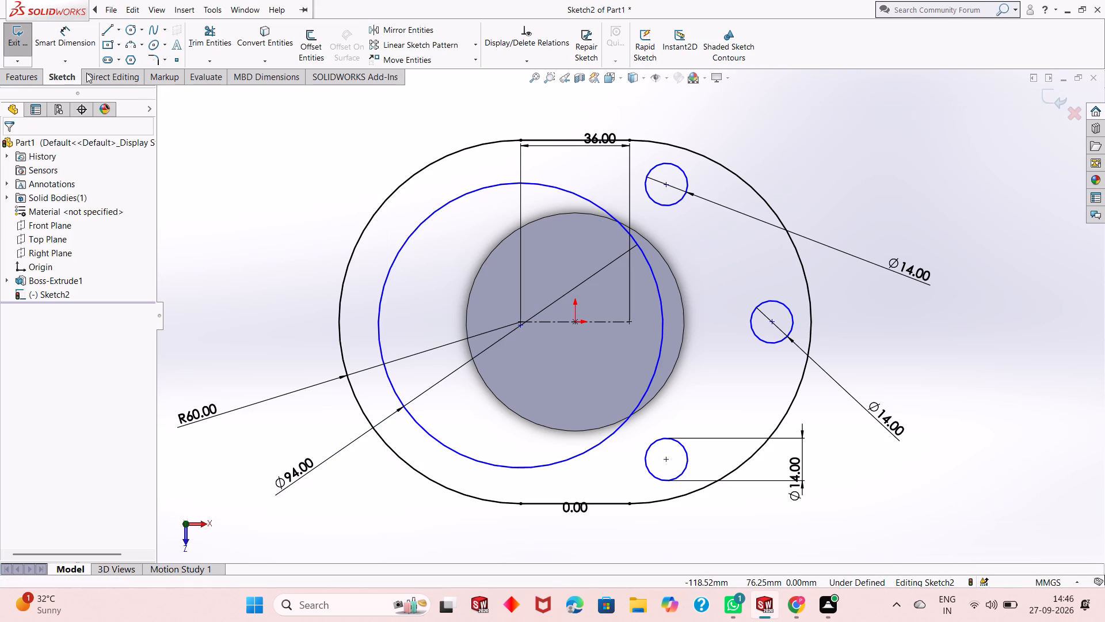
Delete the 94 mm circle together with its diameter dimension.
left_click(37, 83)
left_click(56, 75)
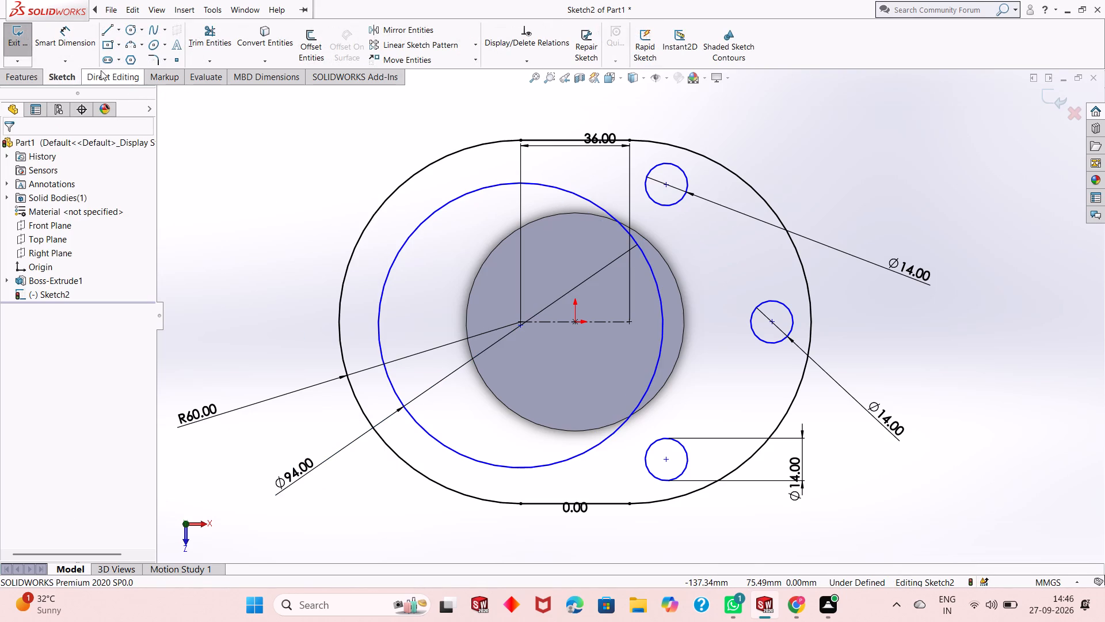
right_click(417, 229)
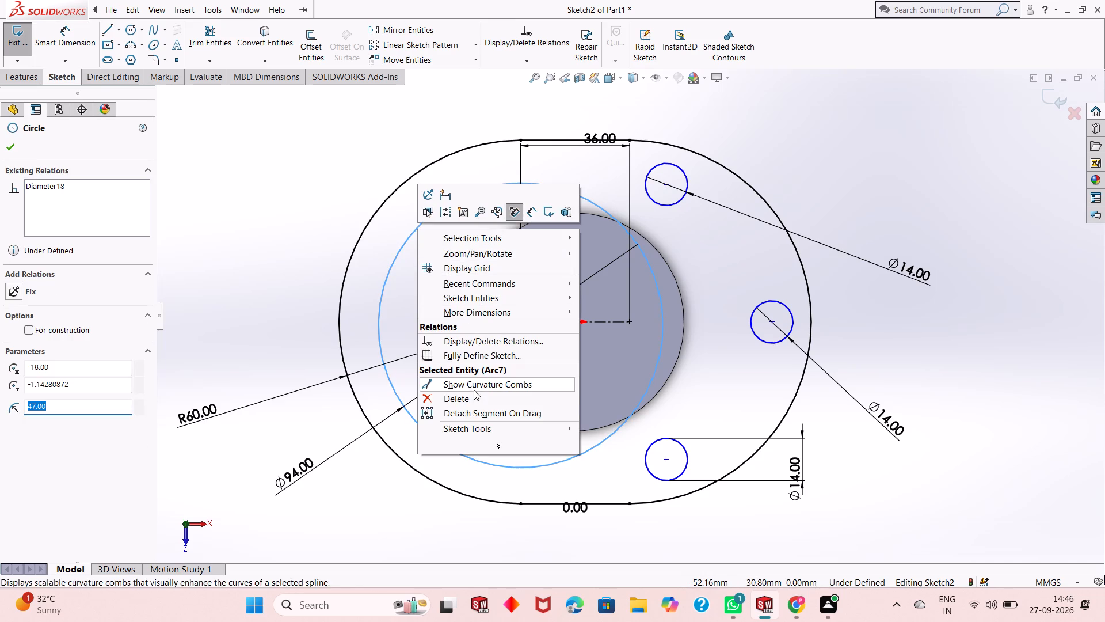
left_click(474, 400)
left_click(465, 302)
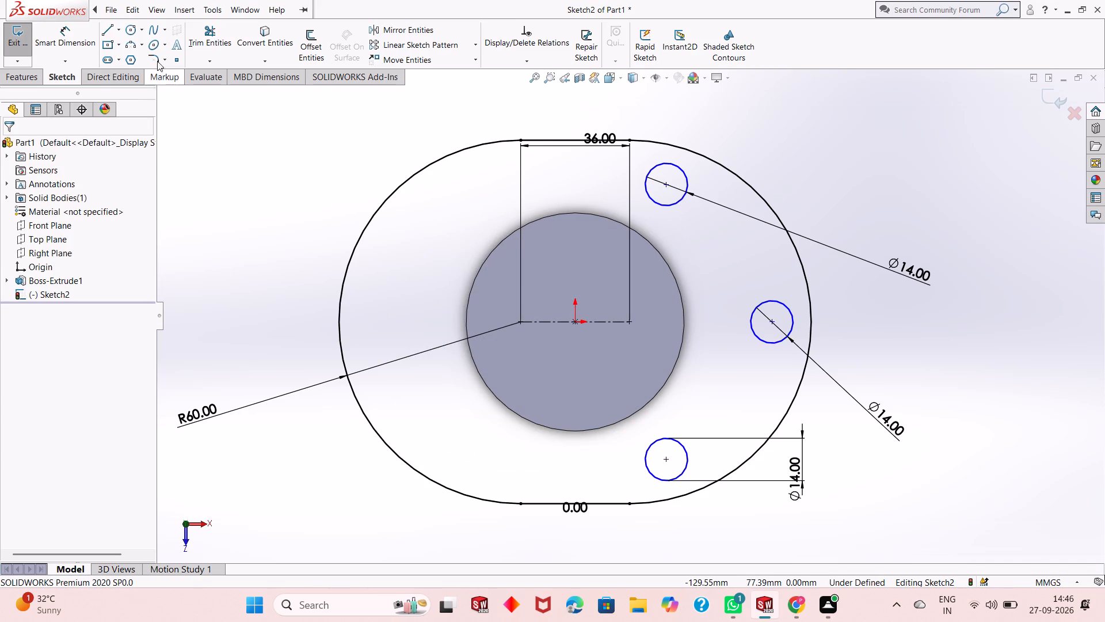
Sketch a circle about 85 mm in diameter centred exactly on the centre point of the slot's left arc.
left_click(127, 33)
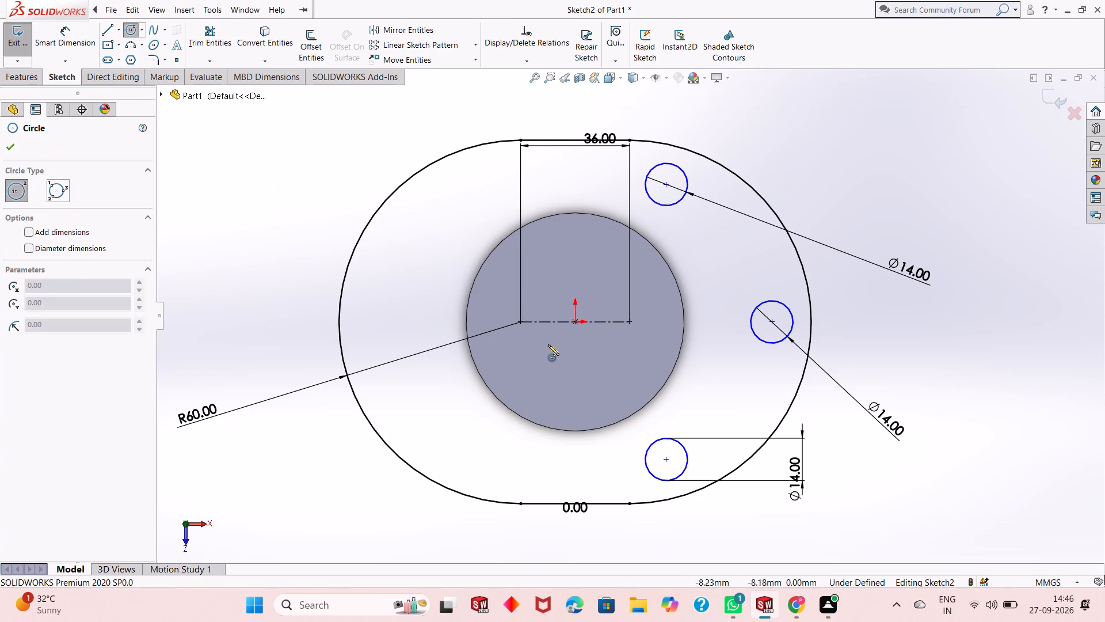
left_click(521, 323)
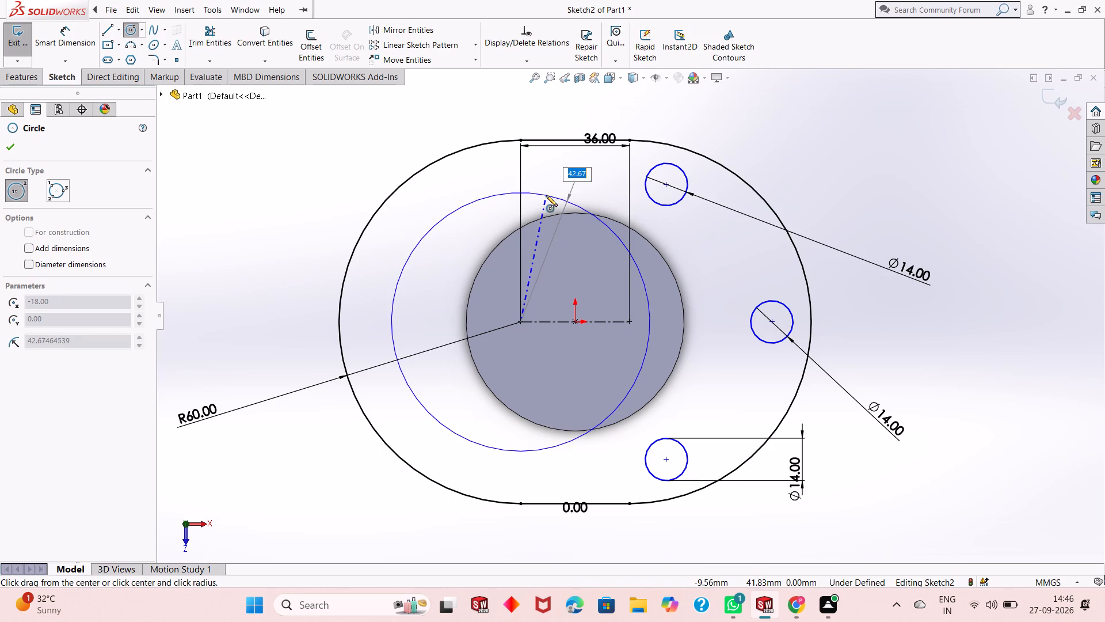
left_click(546, 195)
right_click(226, 181)
left_click(246, 195)
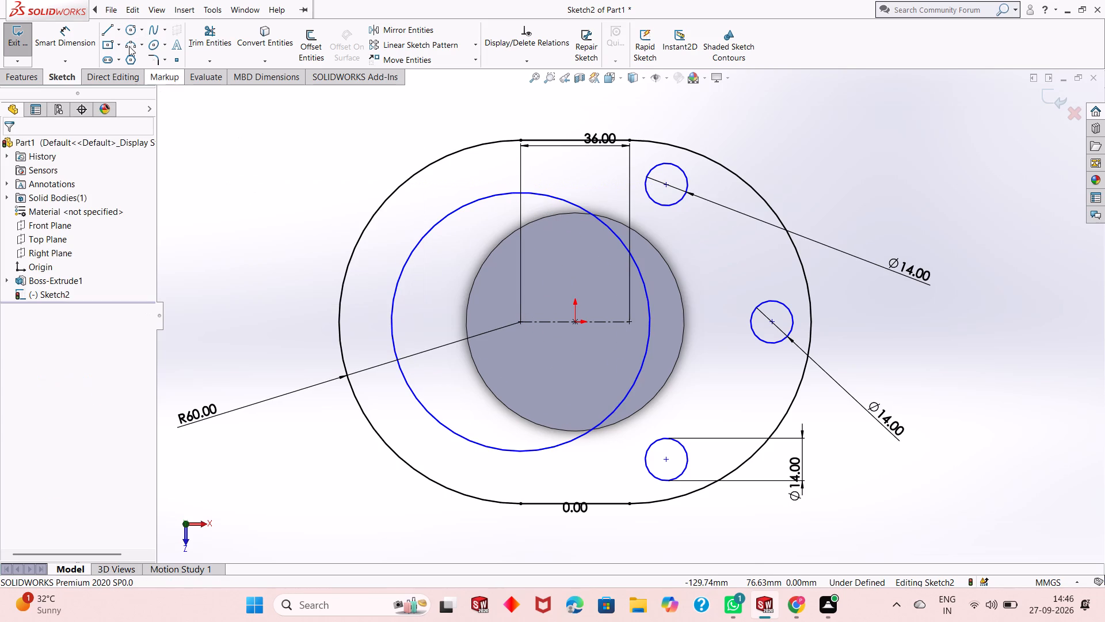
Dimension the diameter of the circle around the left arc's centre as 94 mm.
left_click(79, 41)
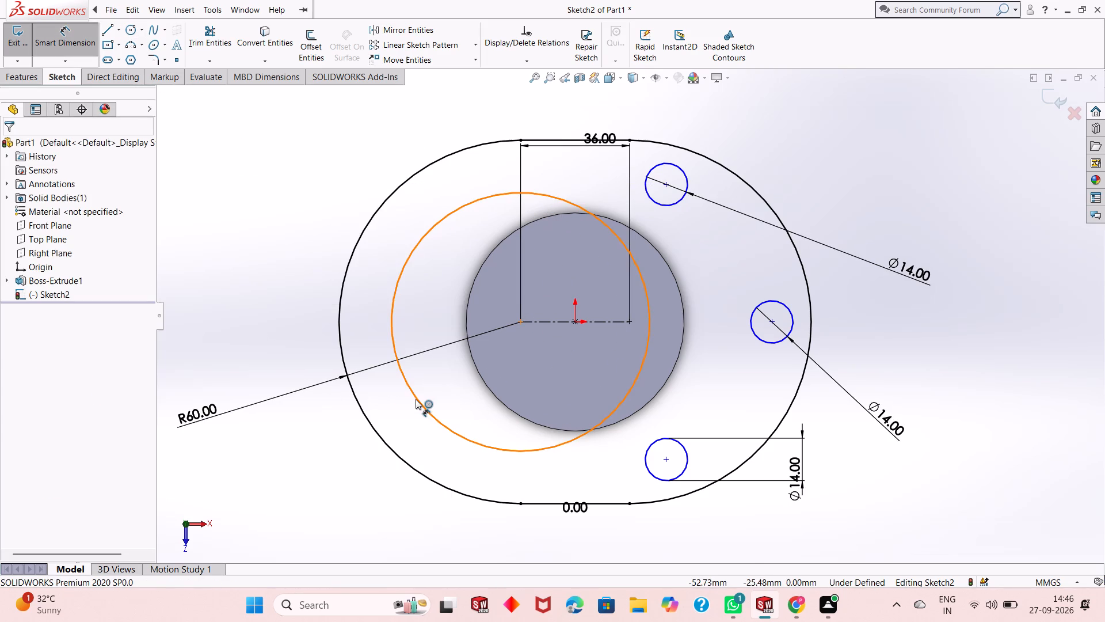
left_click(416, 399)
left_click(288, 485)
type("94")
key("Return")
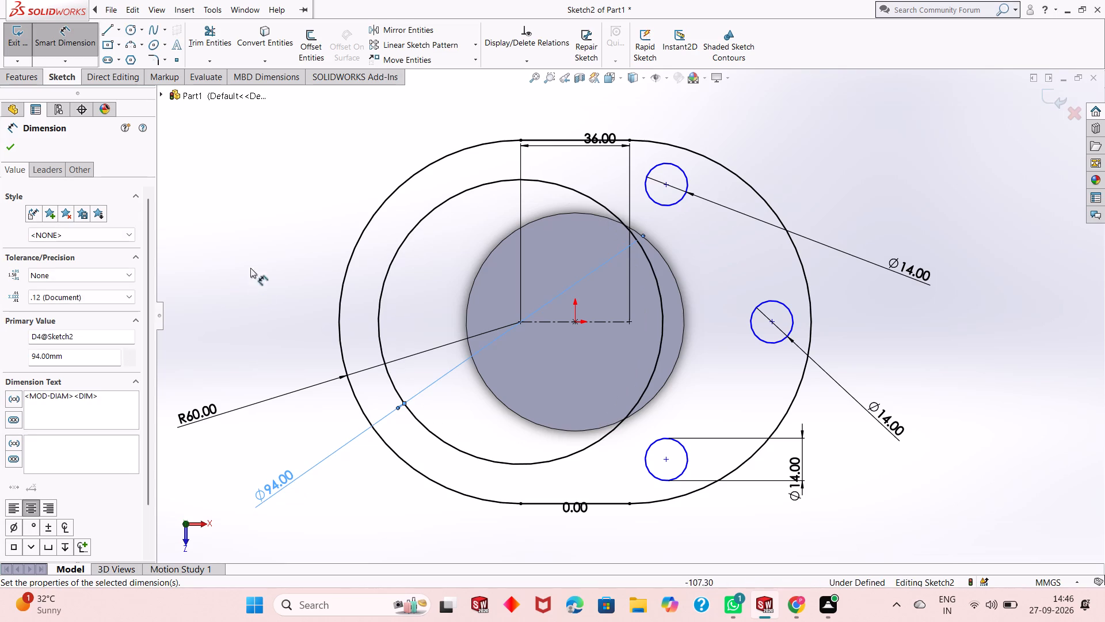
right_click(255, 234)
left_click(280, 268)
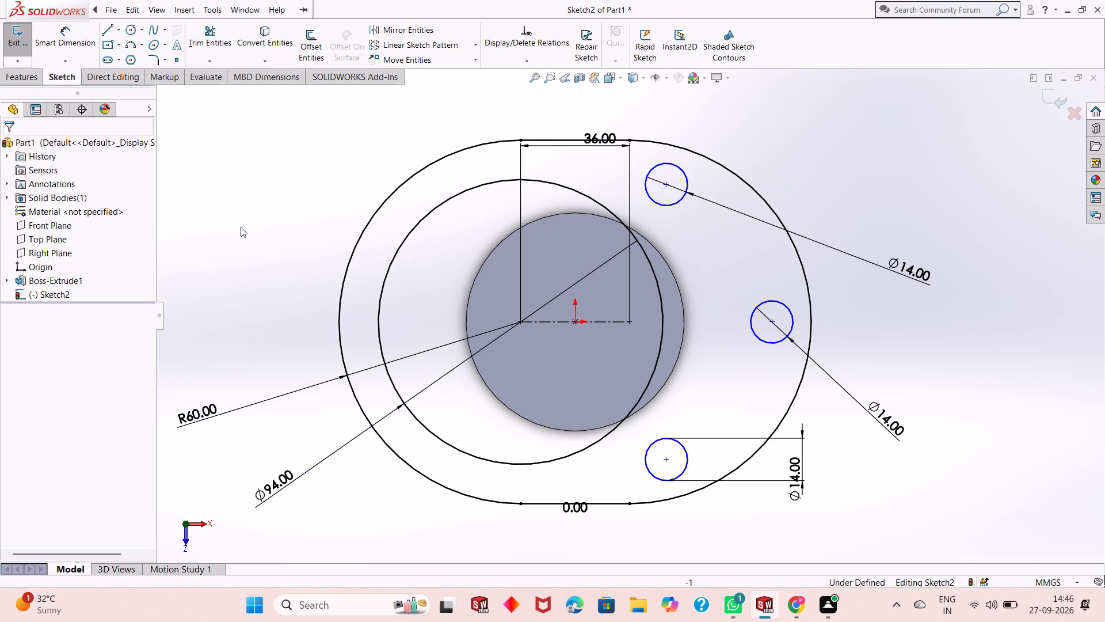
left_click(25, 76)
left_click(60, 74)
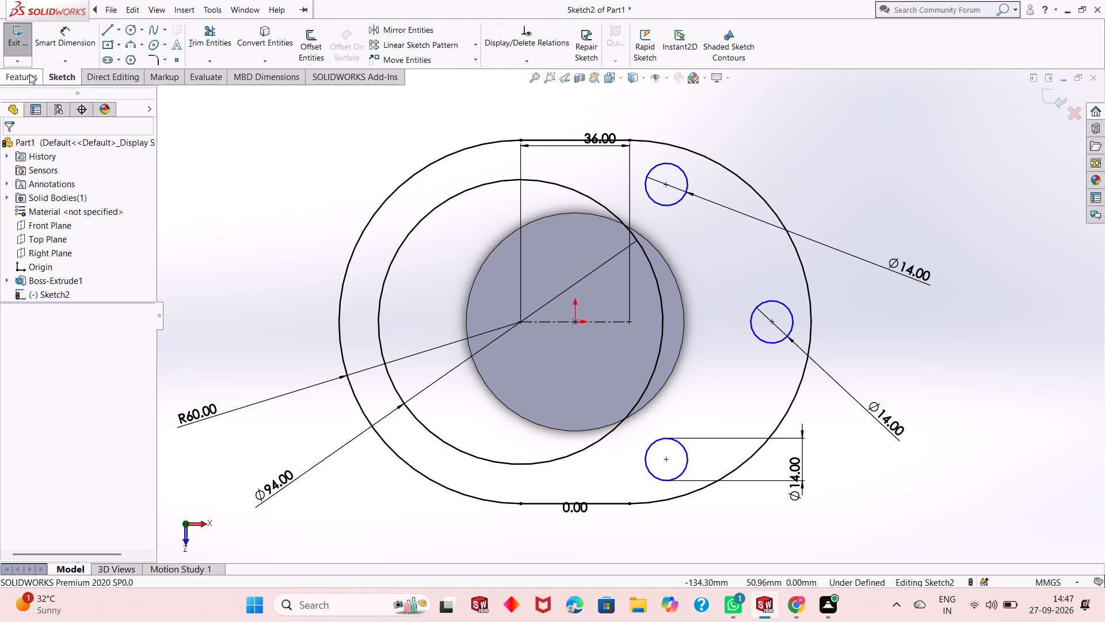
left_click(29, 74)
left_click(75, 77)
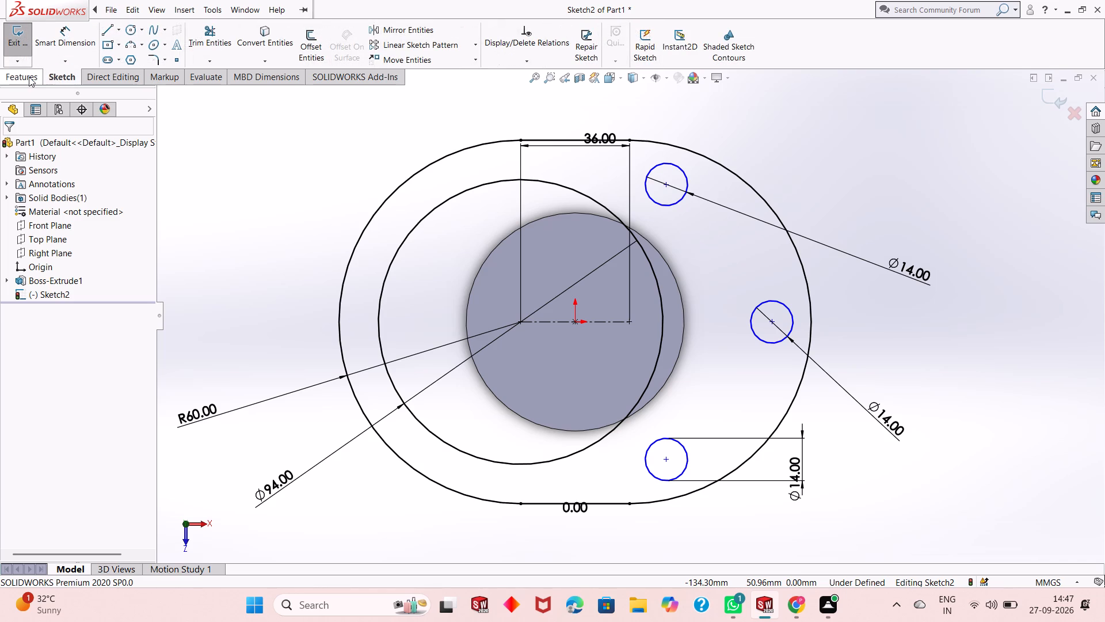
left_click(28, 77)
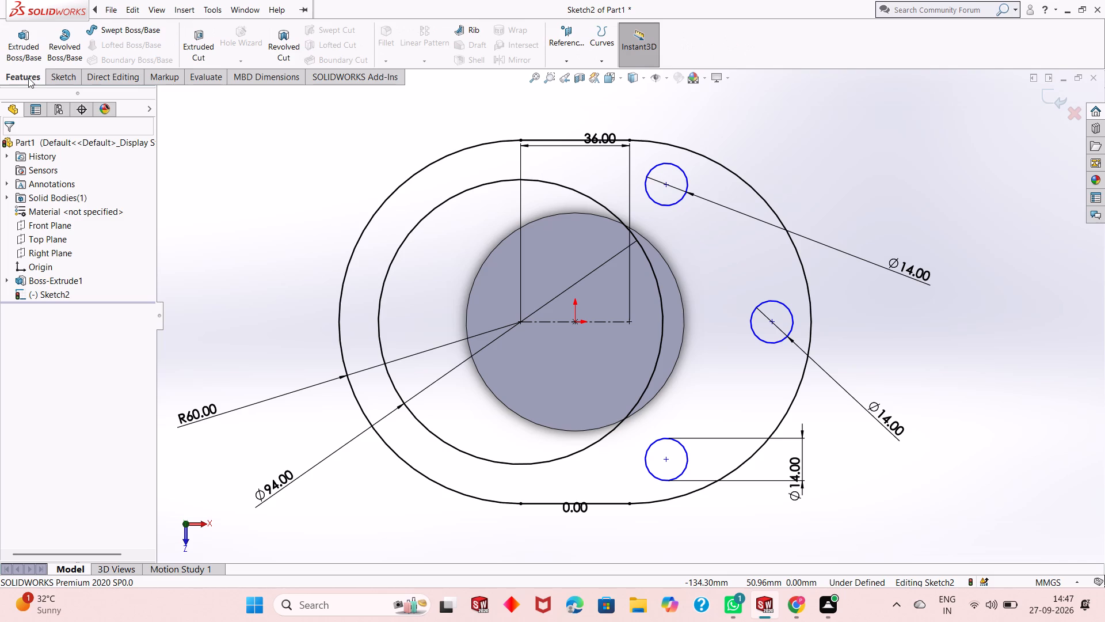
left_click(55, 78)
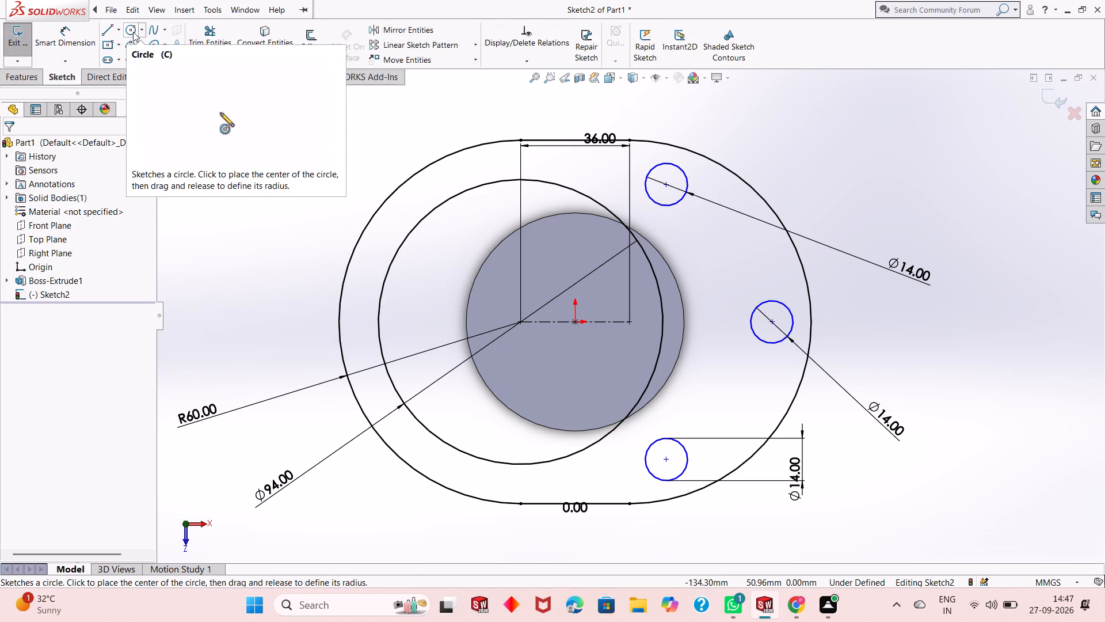
Sketch a small circle centred on the leftmost point of the 94 mm circle.
left_click(134, 31)
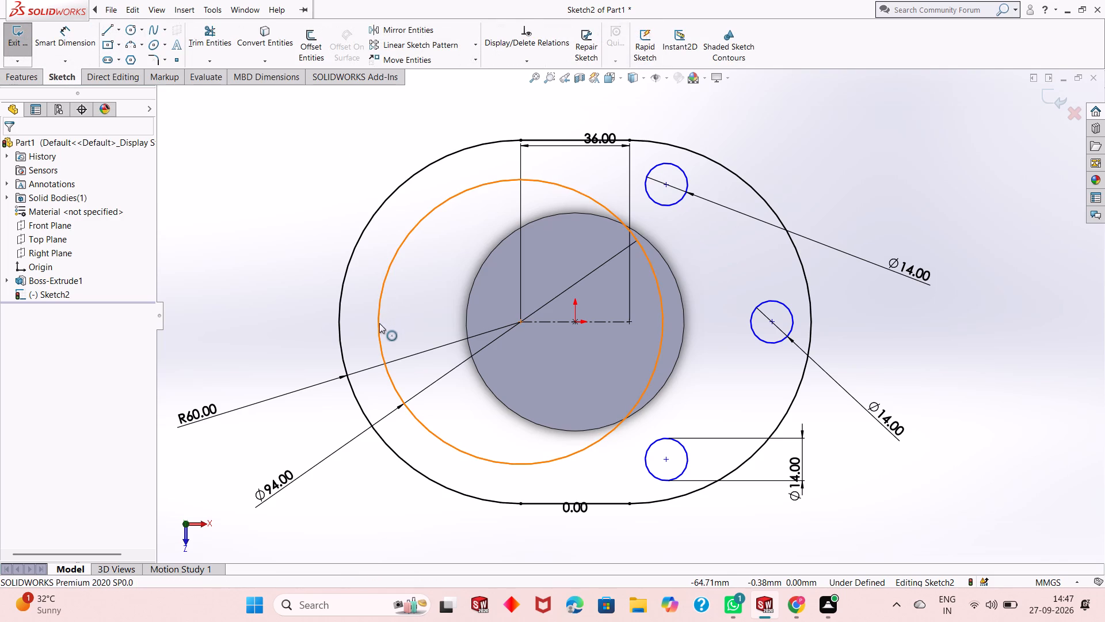
left_click(127, 29)
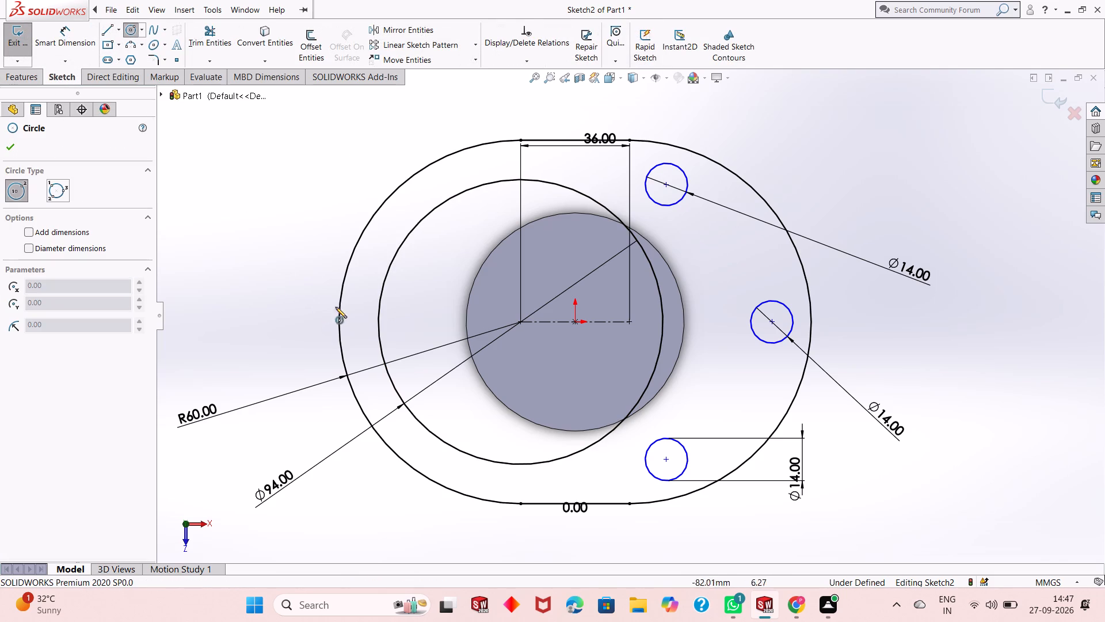
left_click(379, 322)
left_click(406, 314)
key("Escape")
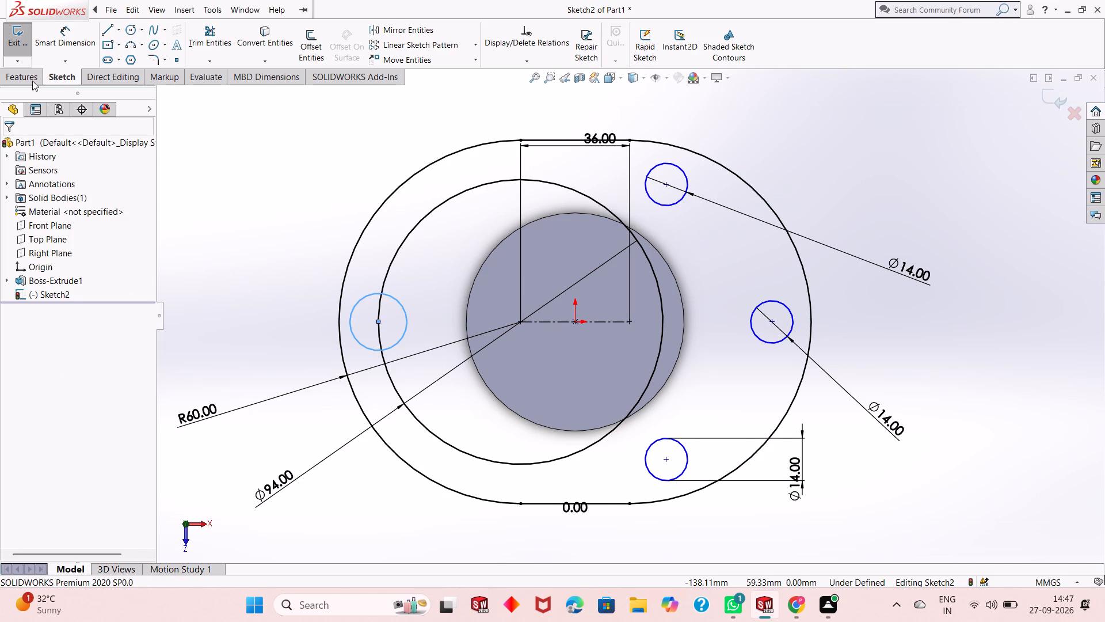
Dimension the diameter of the small circle at the leftmost point of the 94 mm circle as 14 mm.
left_click(63, 41)
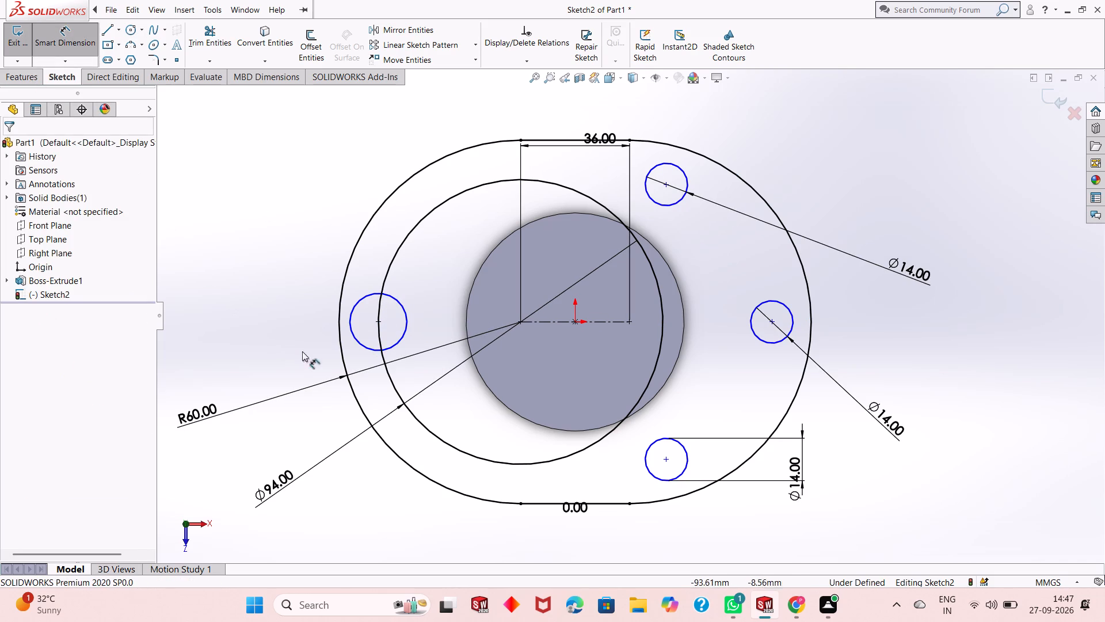
left_click(356, 343)
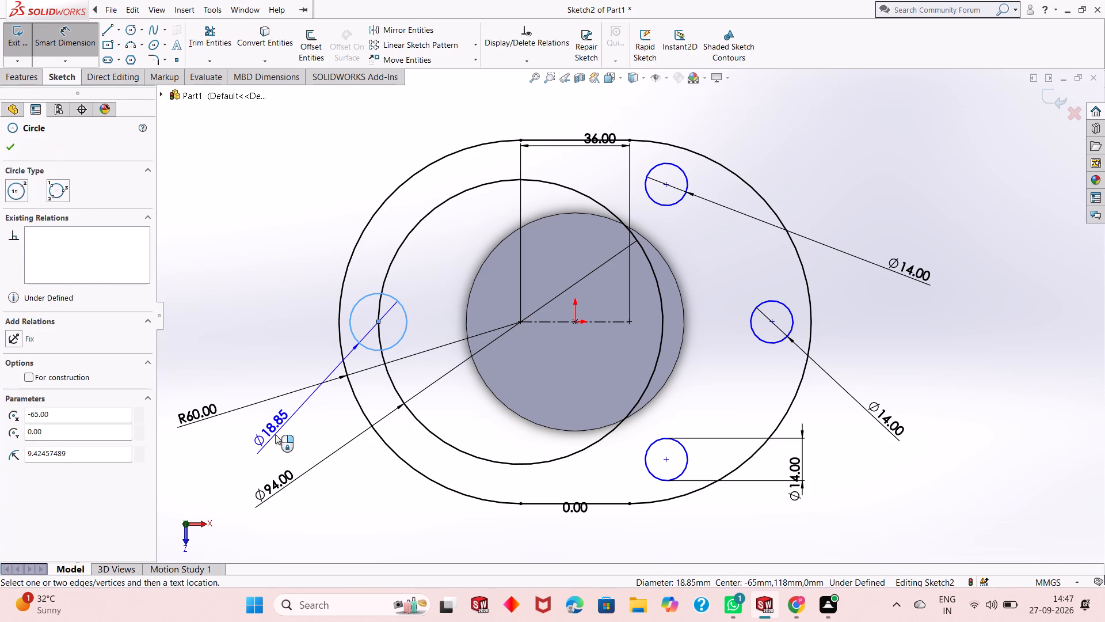
left_click(275, 434)
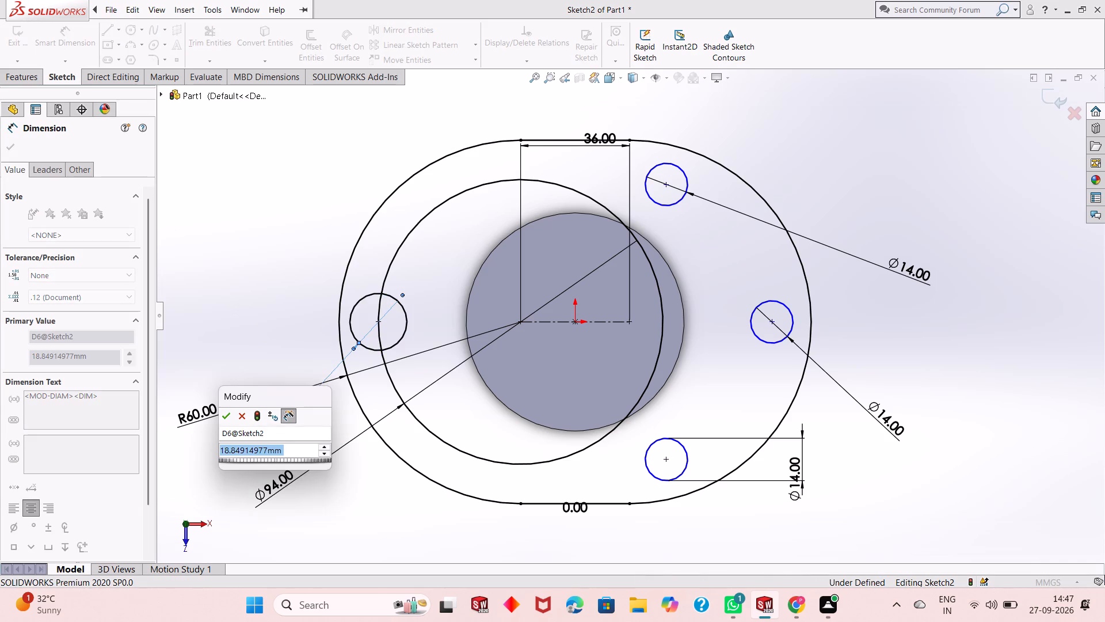
type("14")
key("Return")
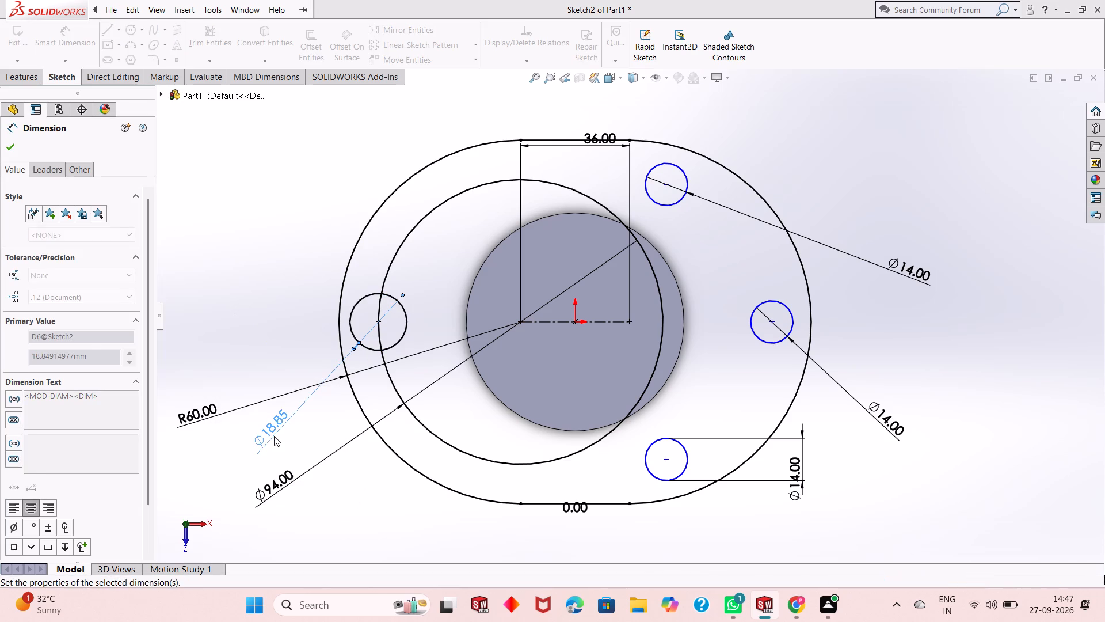
right_click(282, 261)
left_click(310, 299)
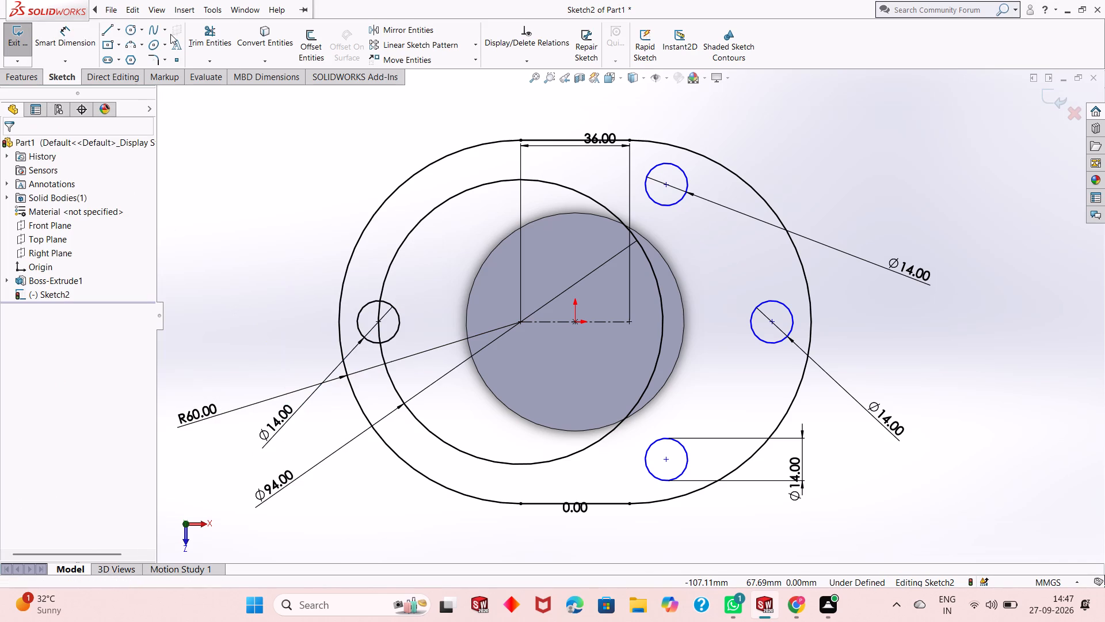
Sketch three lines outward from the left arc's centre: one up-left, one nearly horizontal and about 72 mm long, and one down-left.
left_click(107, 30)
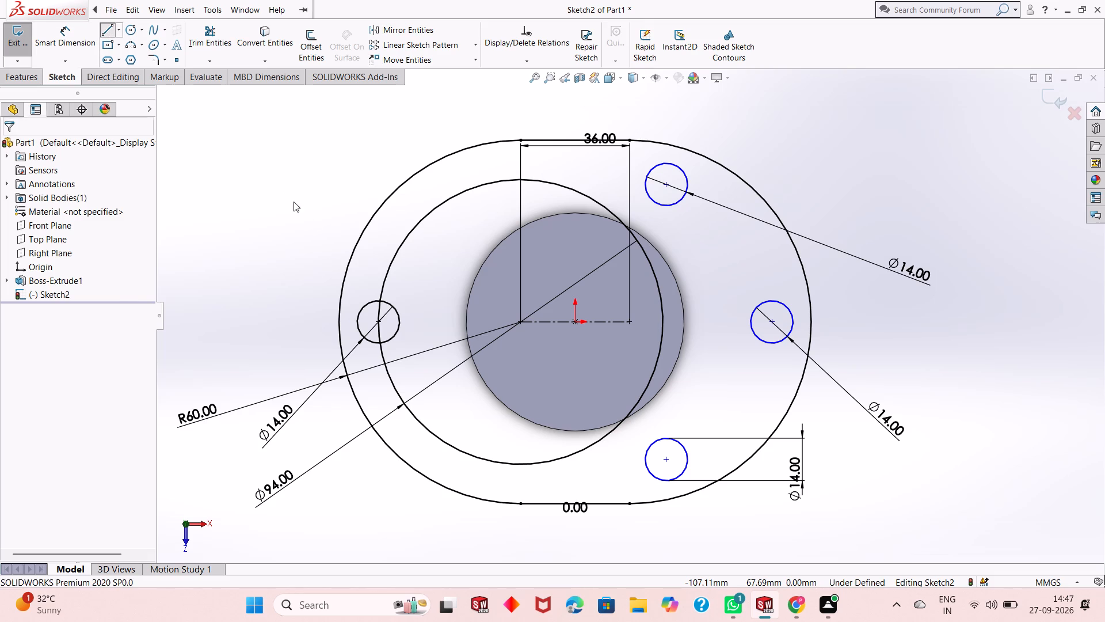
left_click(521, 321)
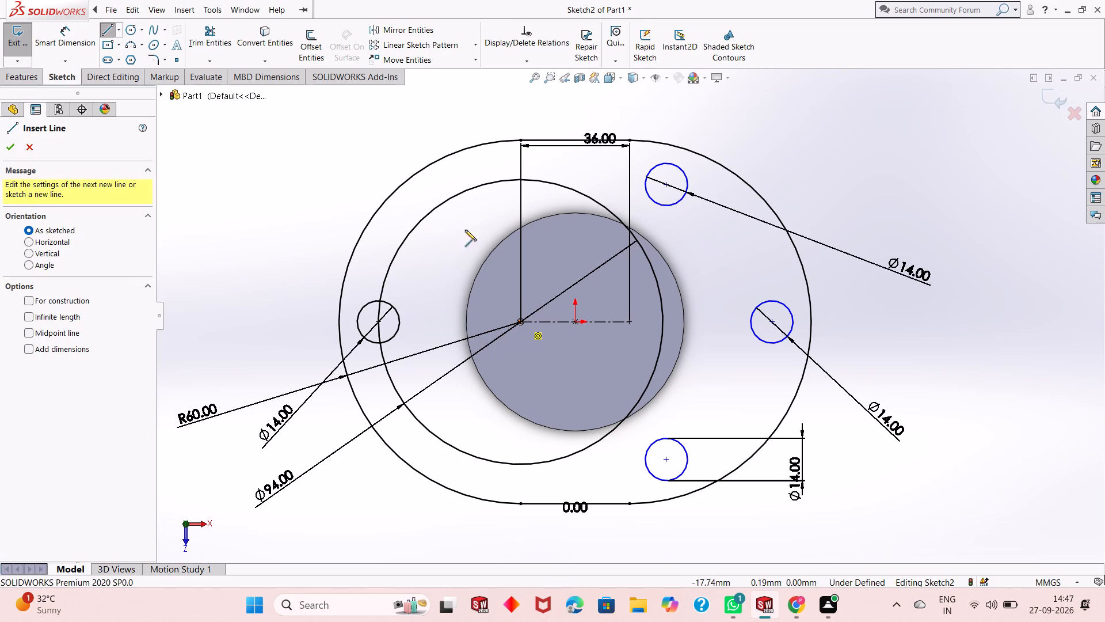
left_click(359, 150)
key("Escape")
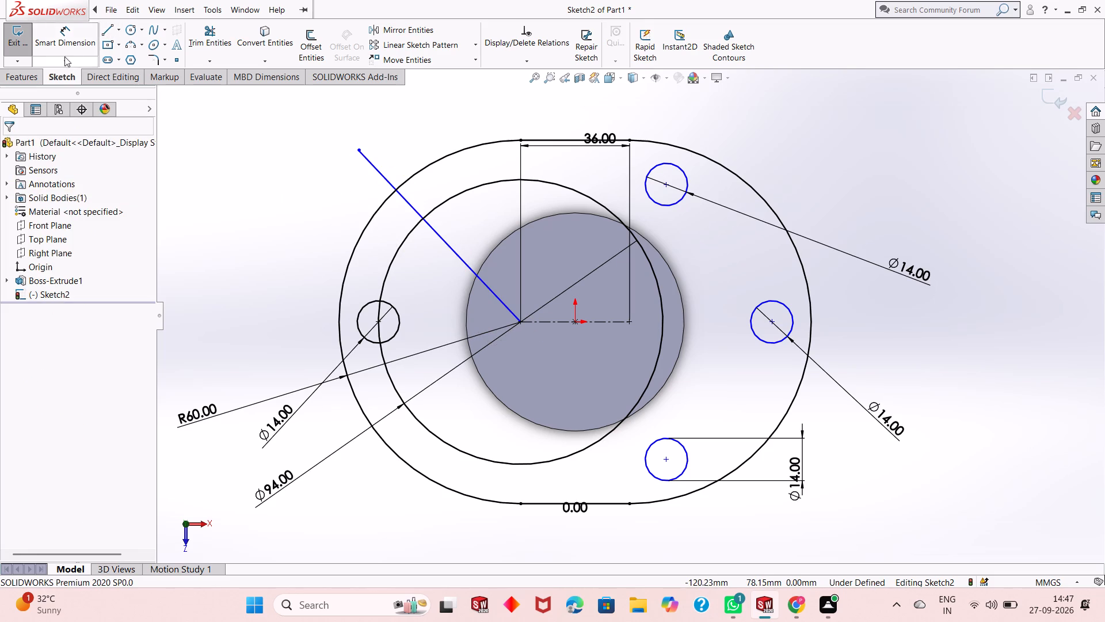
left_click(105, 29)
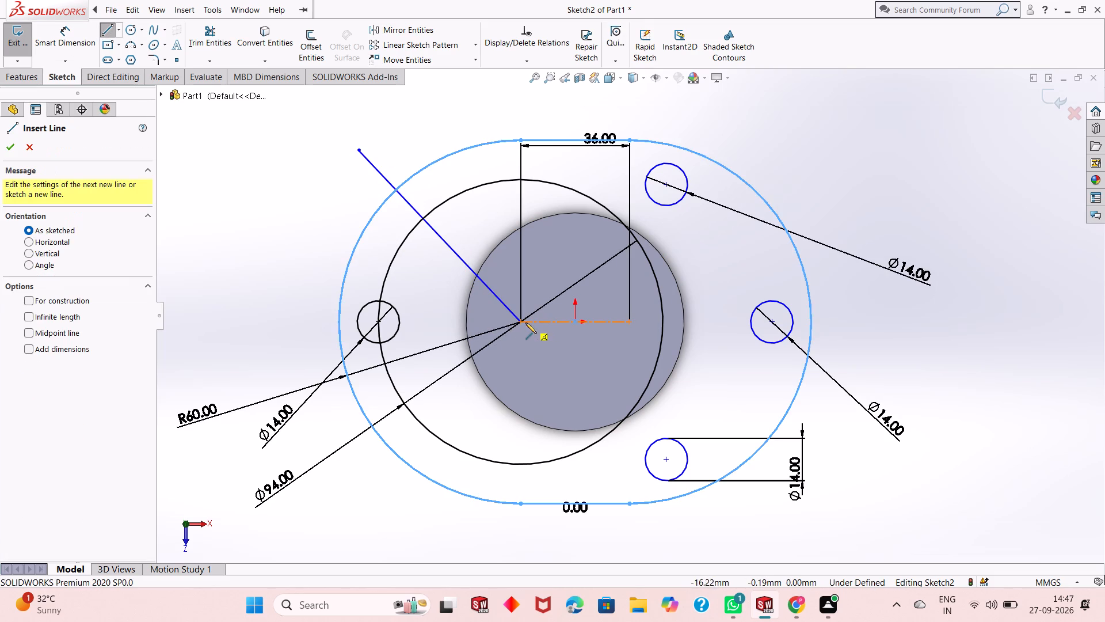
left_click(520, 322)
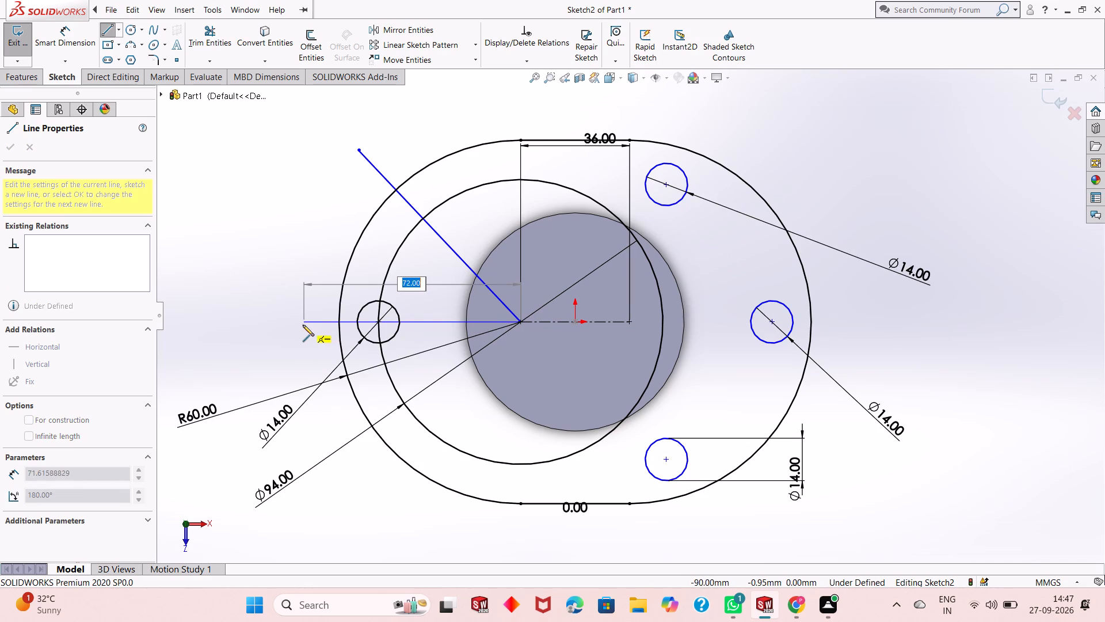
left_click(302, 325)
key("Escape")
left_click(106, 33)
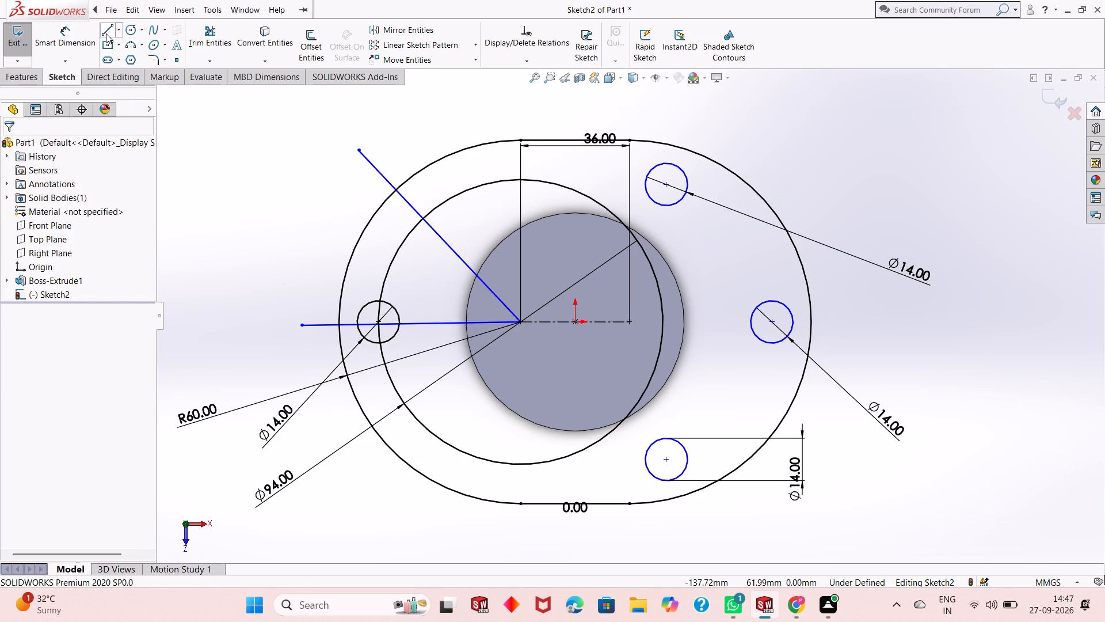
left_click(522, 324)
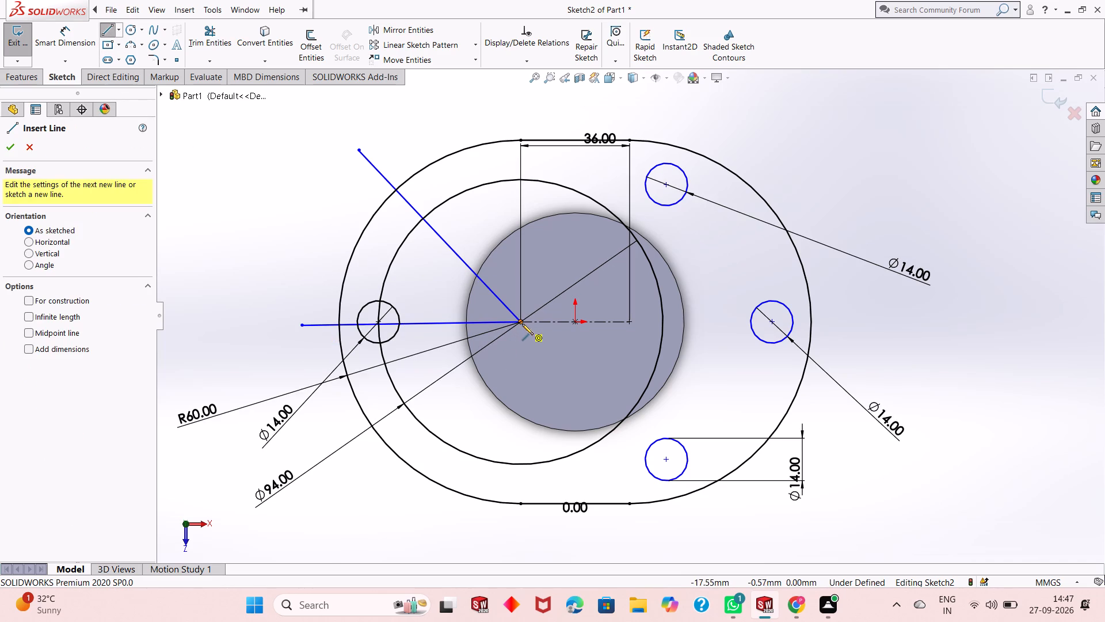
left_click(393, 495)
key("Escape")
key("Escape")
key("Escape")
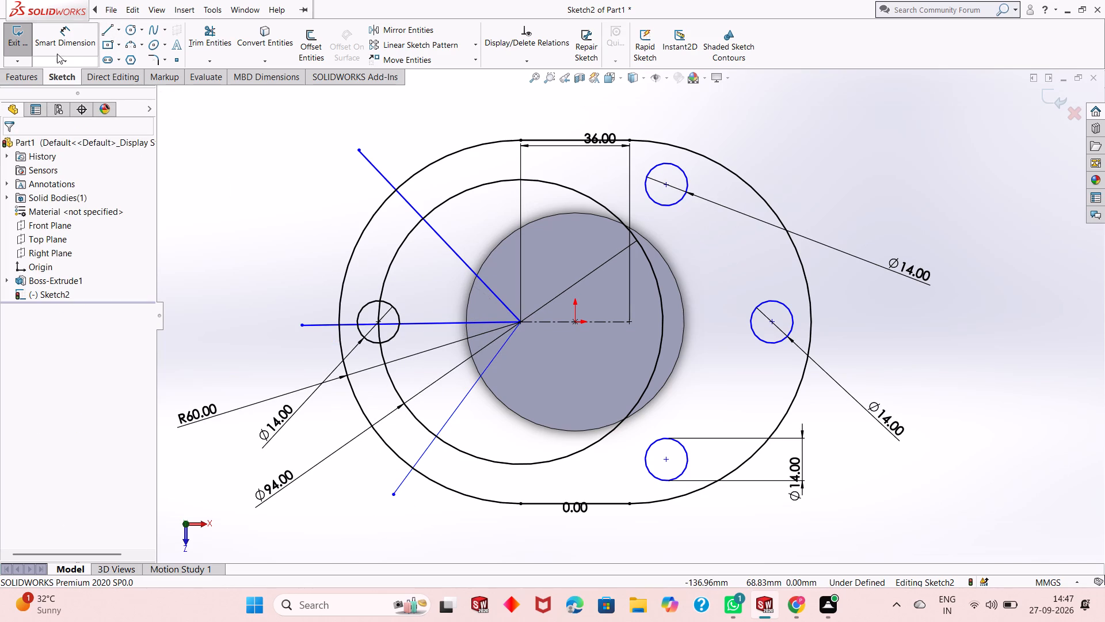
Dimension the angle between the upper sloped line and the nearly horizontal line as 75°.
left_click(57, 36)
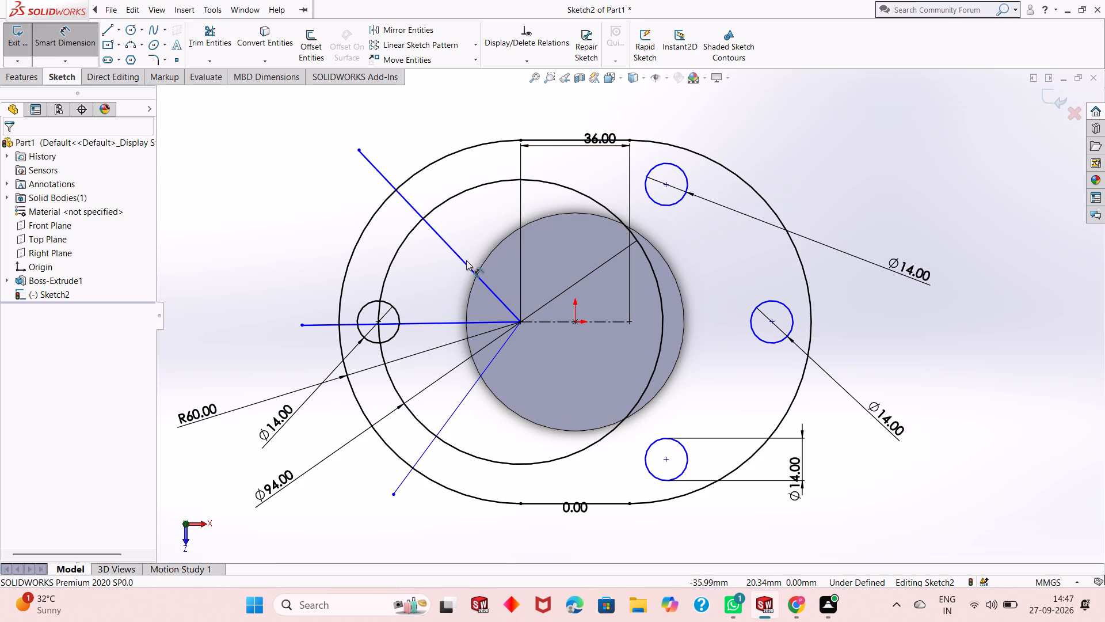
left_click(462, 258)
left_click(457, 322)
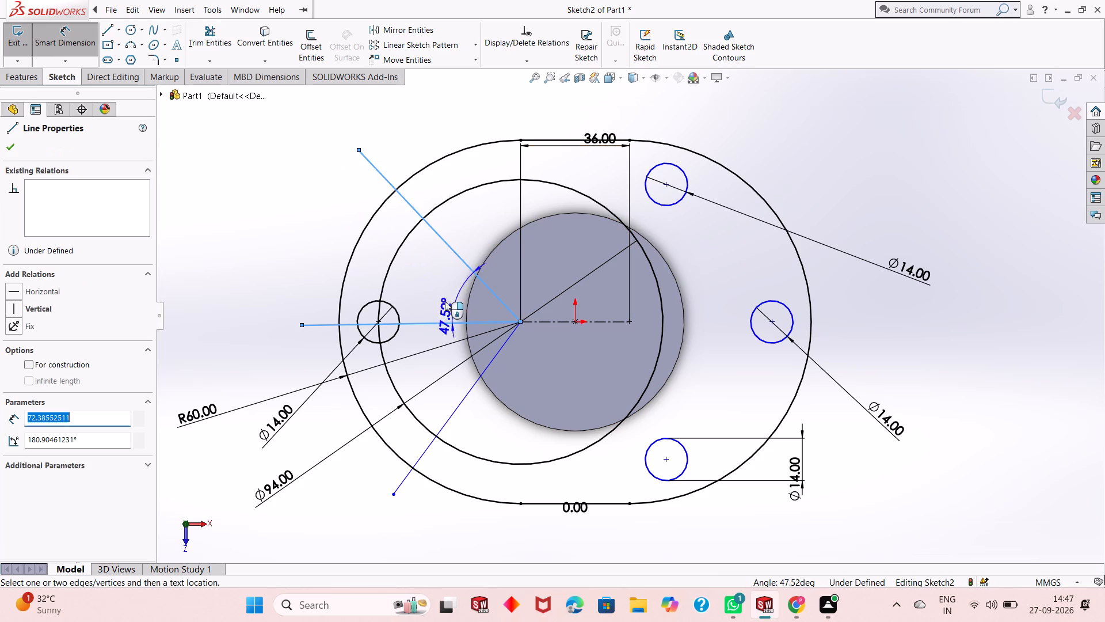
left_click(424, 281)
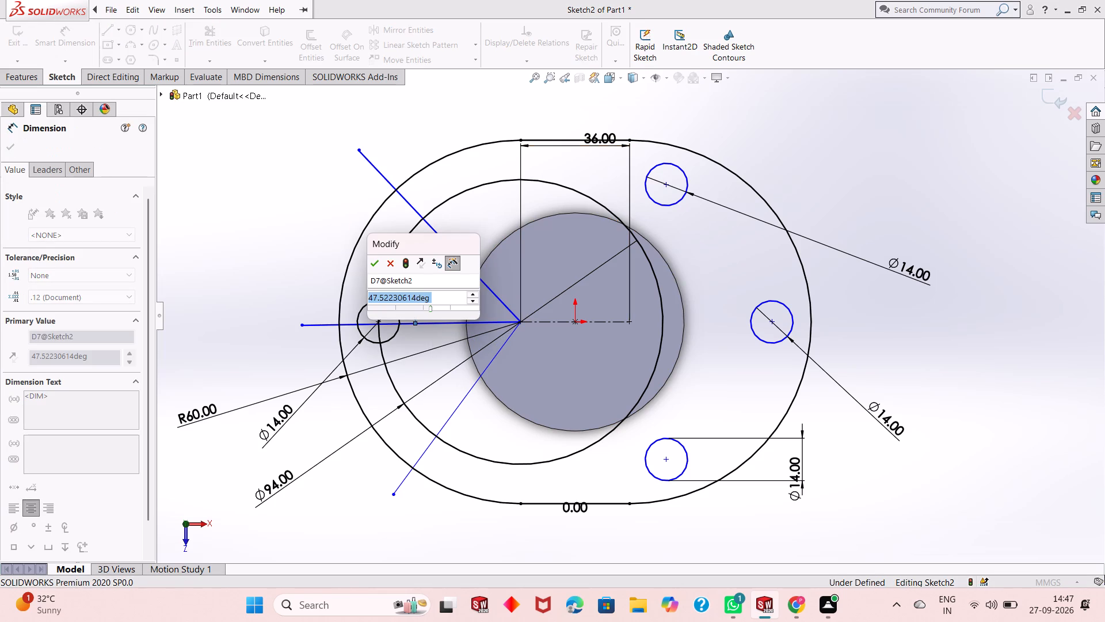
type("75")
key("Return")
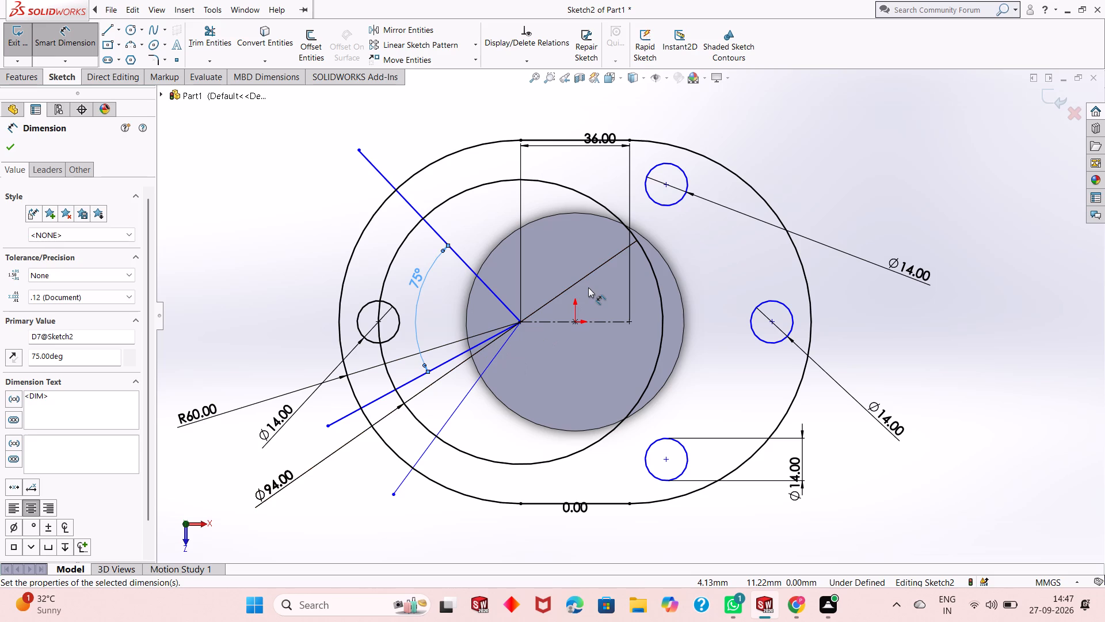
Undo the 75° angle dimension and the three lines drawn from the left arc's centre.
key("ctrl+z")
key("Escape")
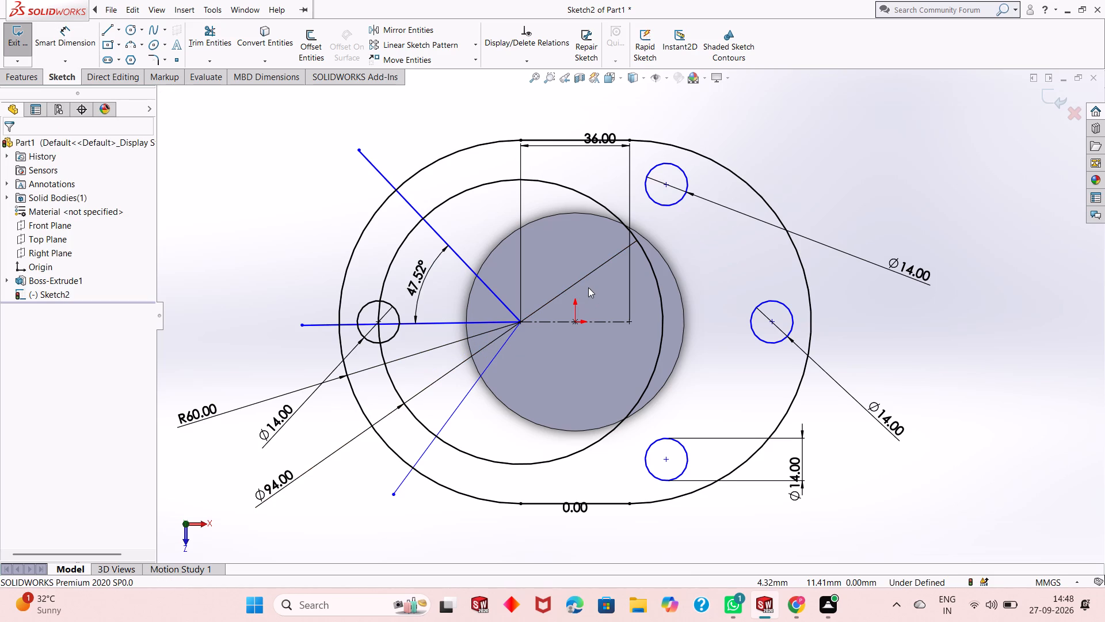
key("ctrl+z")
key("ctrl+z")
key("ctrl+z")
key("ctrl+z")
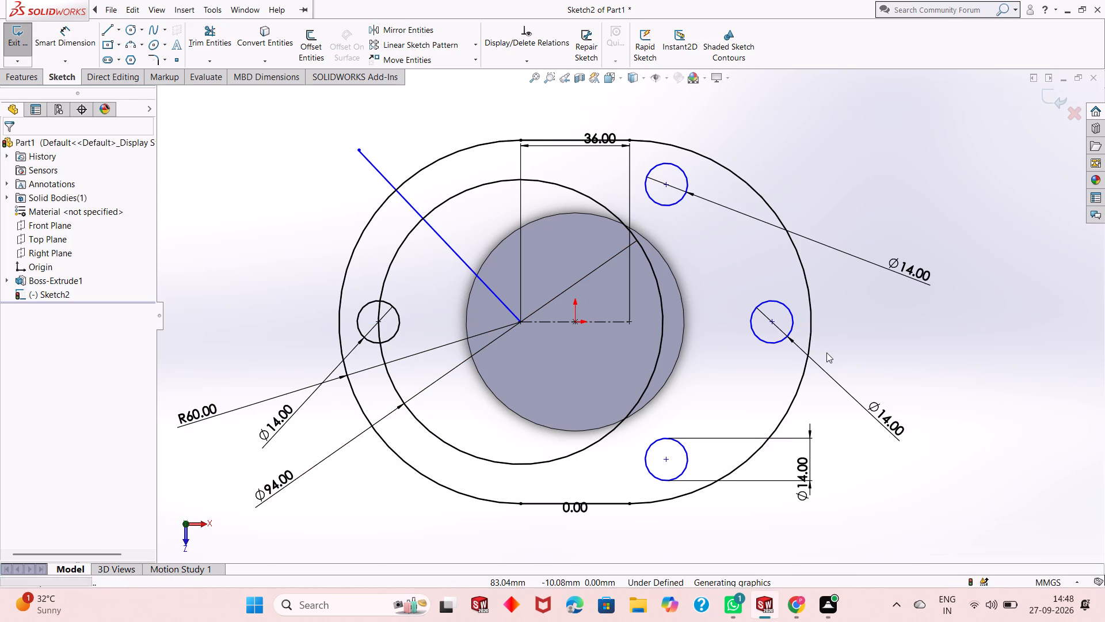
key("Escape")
From the left arc's centre, sketch an exactly horizontal line leftward, an up-left line about 79 mm long and a down-left line about 77 mm long.
left_click(106, 35)
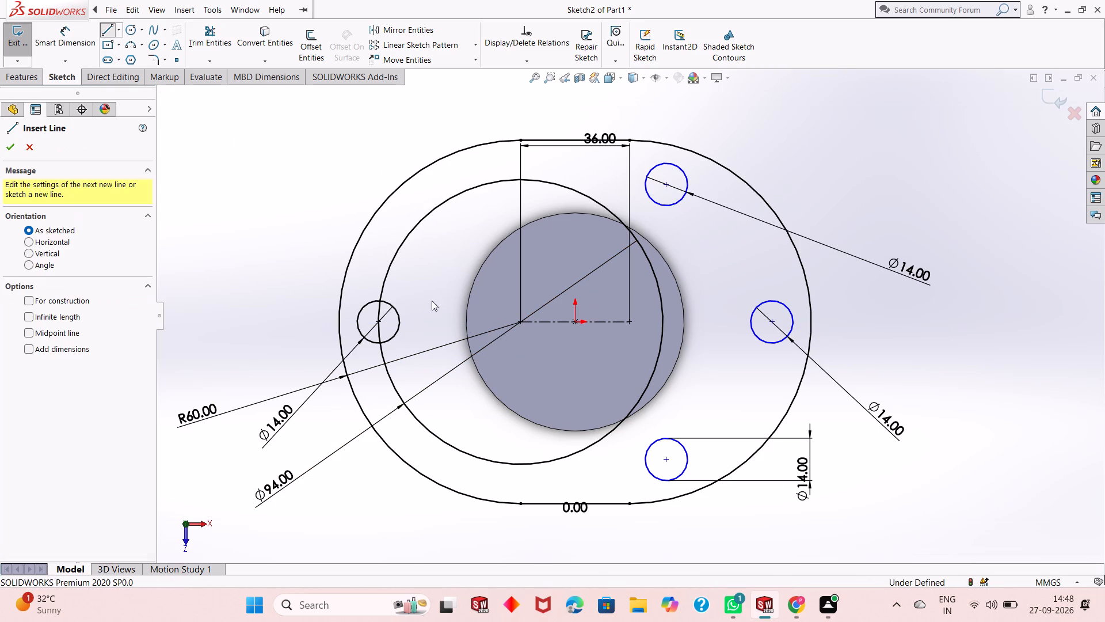
left_click(520, 321)
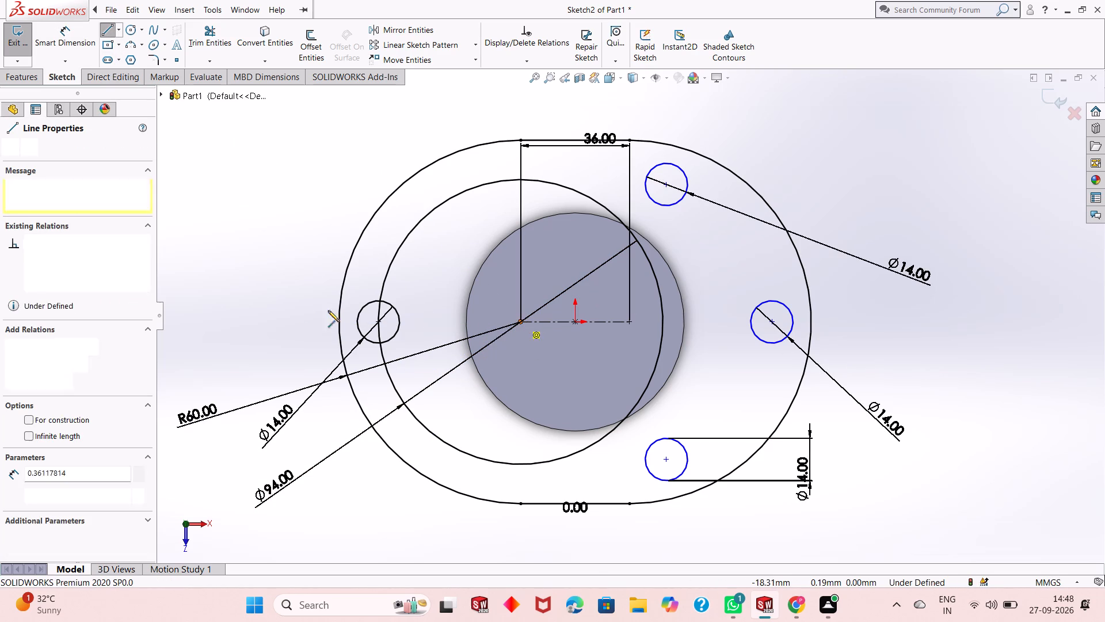
left_click(297, 323)
key("Escape")
key("Escape")
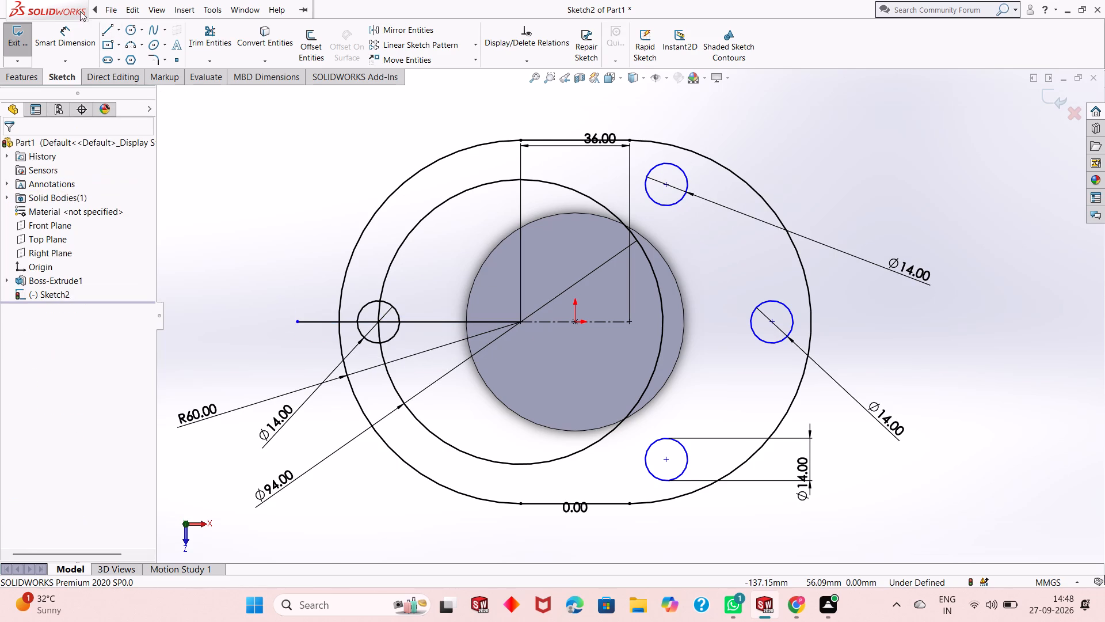
left_click(102, 33)
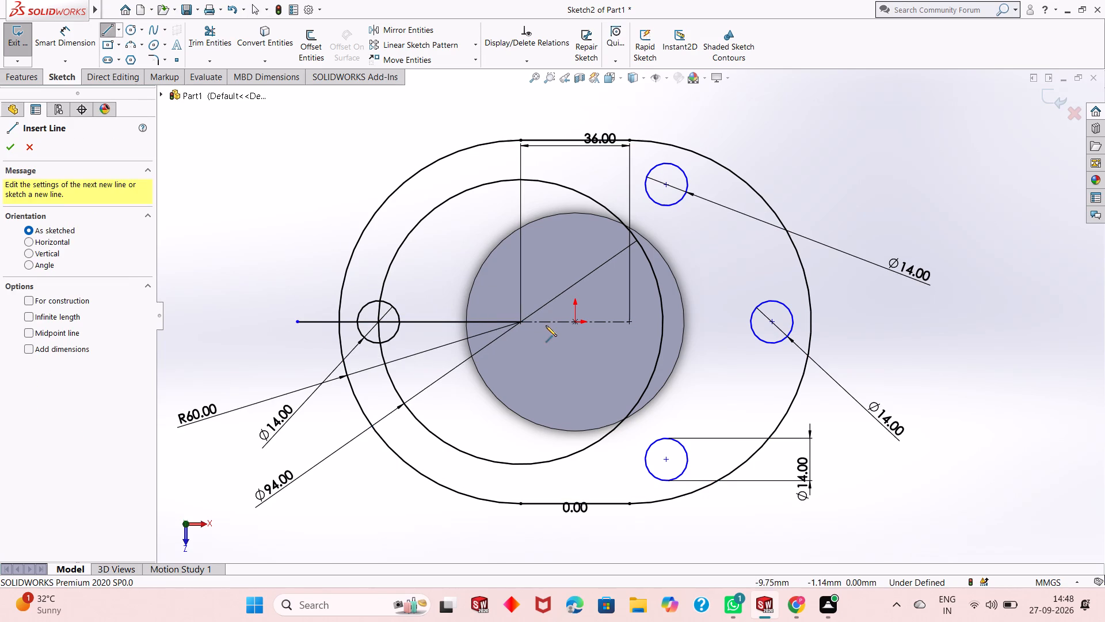
left_click(521, 320)
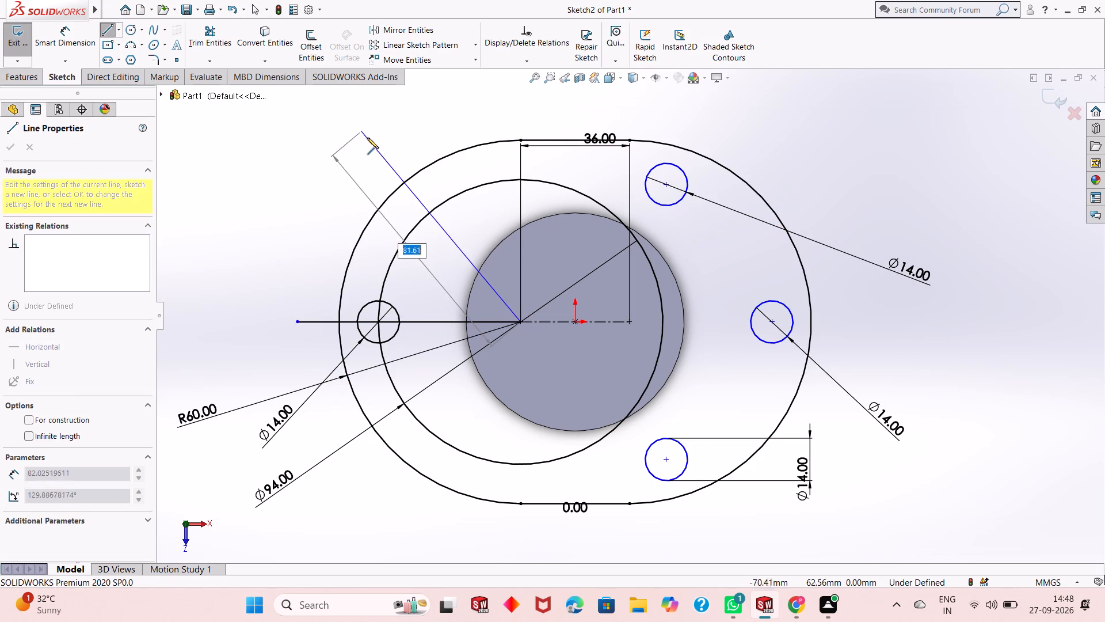
left_click(367, 138)
key("Escape")
key("Escape")
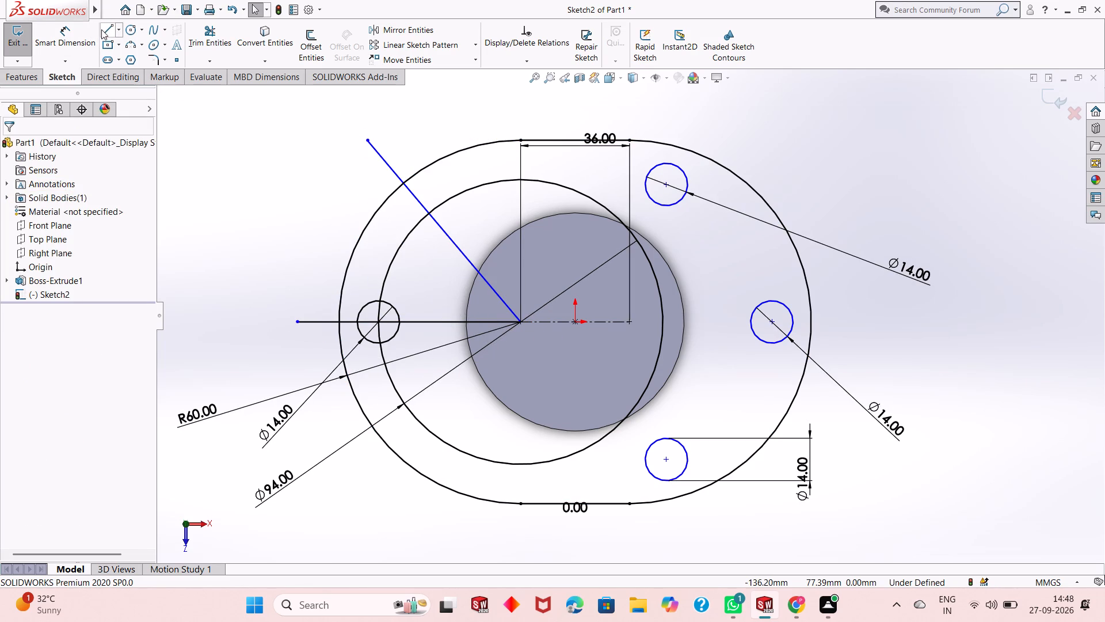
left_click(101, 29)
left_click(524, 323)
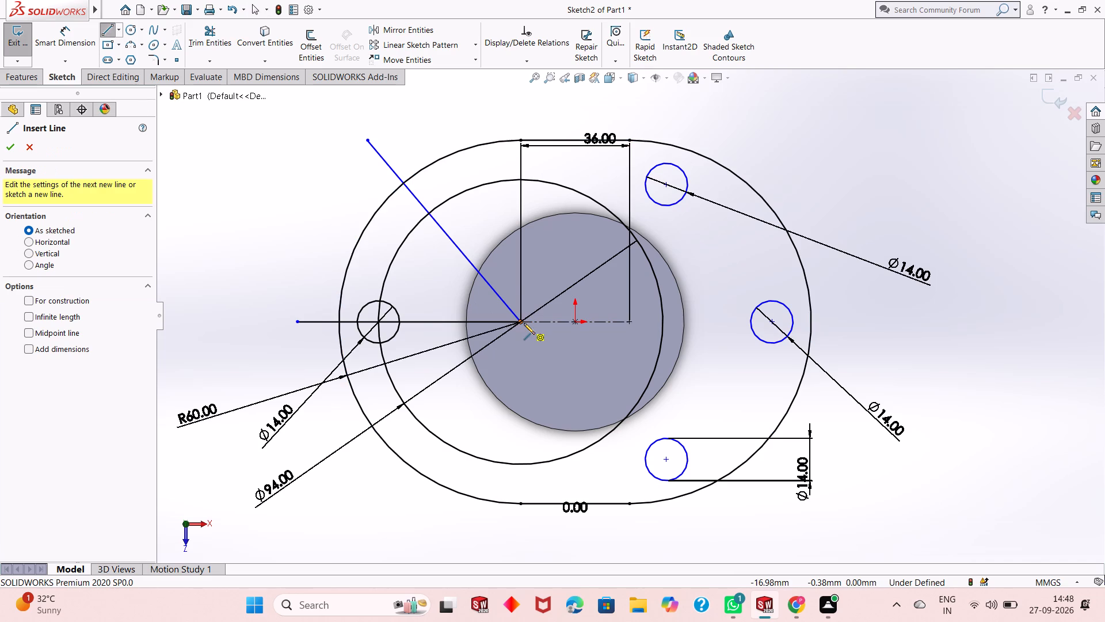
left_click(365, 496)
key("Escape")
key("Escape")
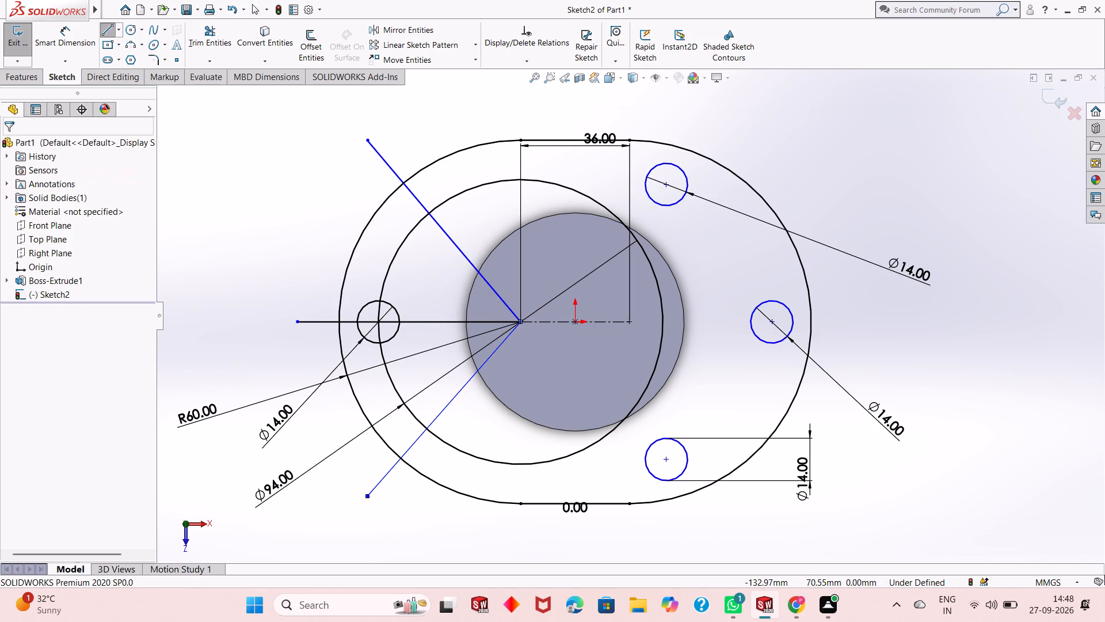
Dimension the angle between the upper sloped line and the horizontal line as 75°.
left_click(77, 43)
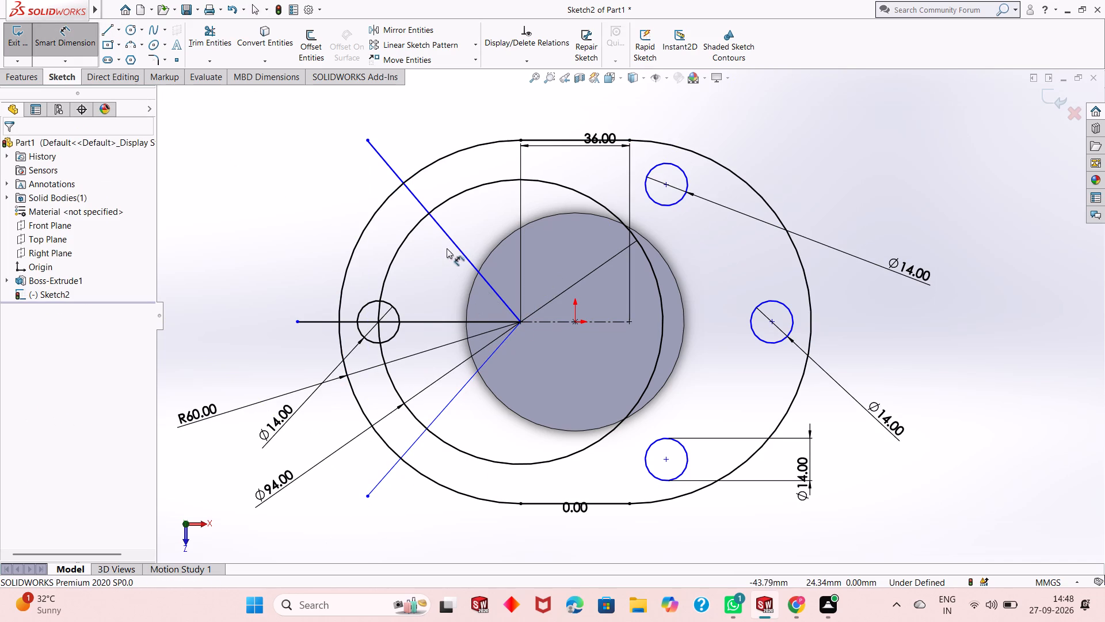
left_click(458, 248)
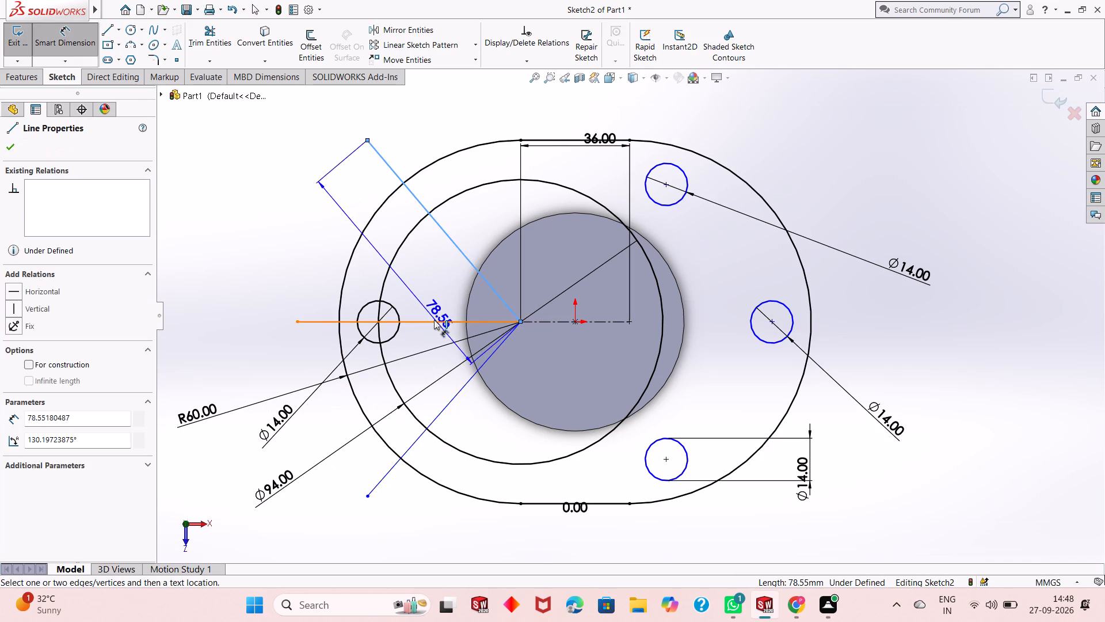
left_click(434, 320)
left_click(422, 268)
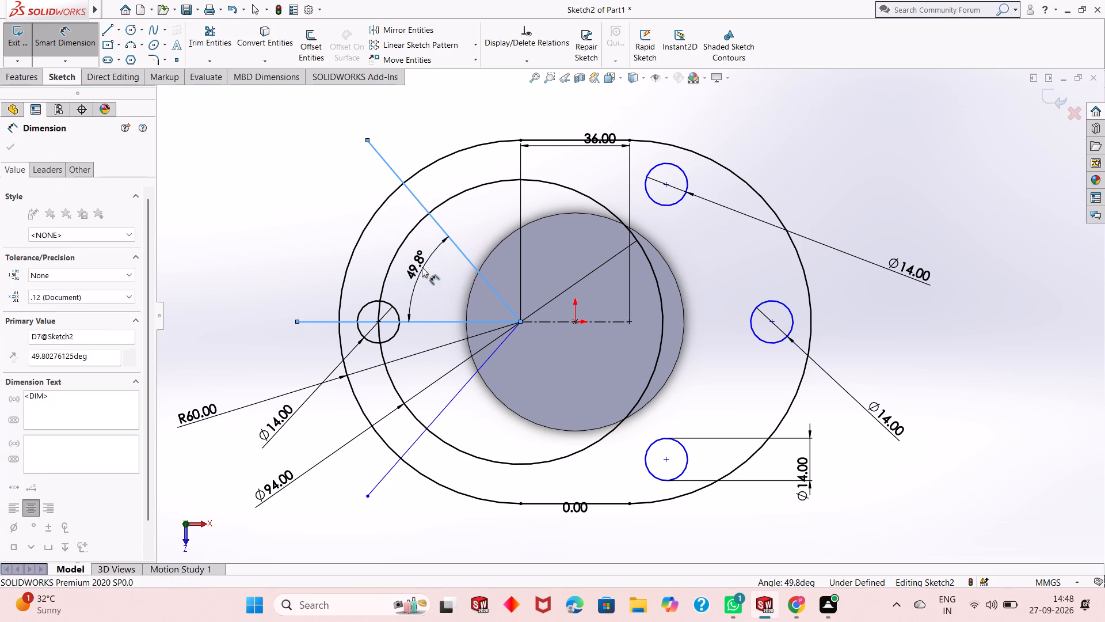
type("75")
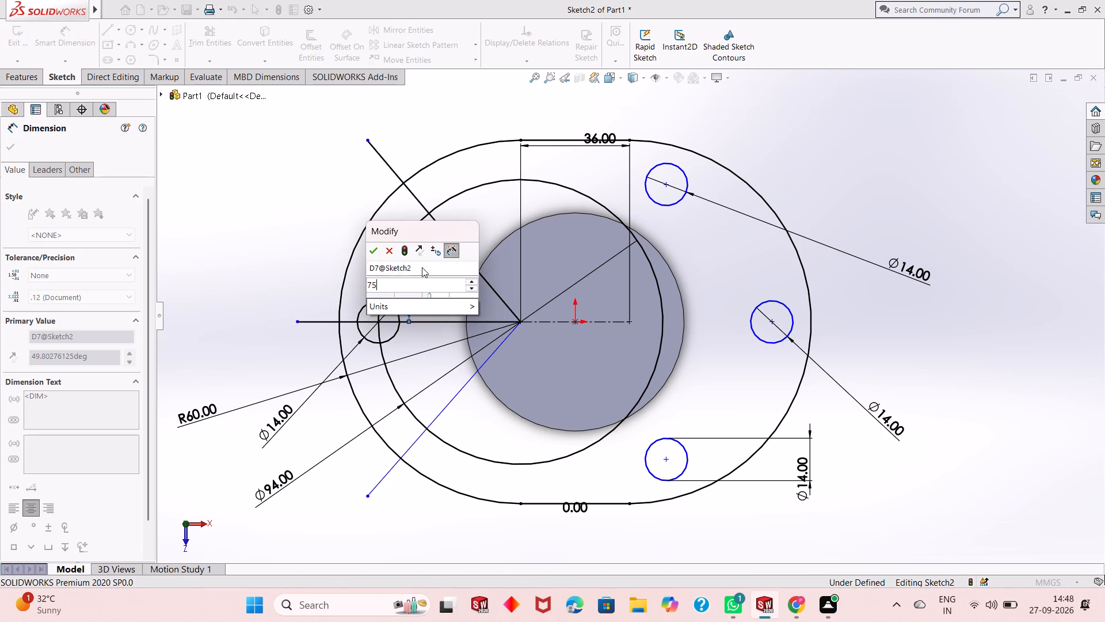
key("Return")
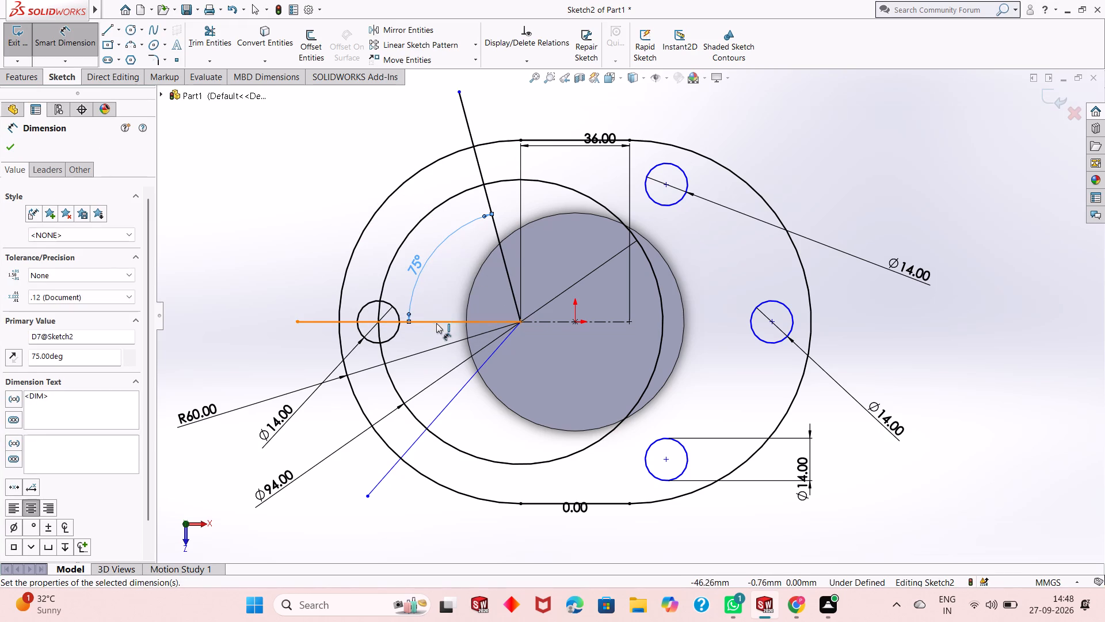
Dimension the angle between the horizontal line and the lower sloped line as 75°.
left_click(439, 320)
left_click(453, 398)
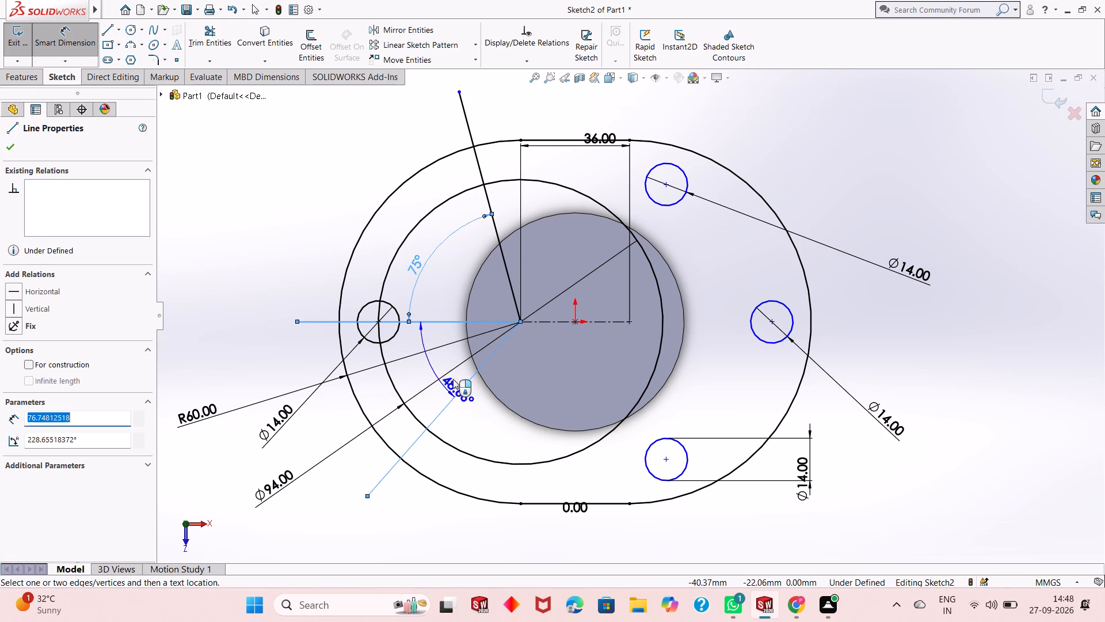
left_click(453, 367)
type("75")
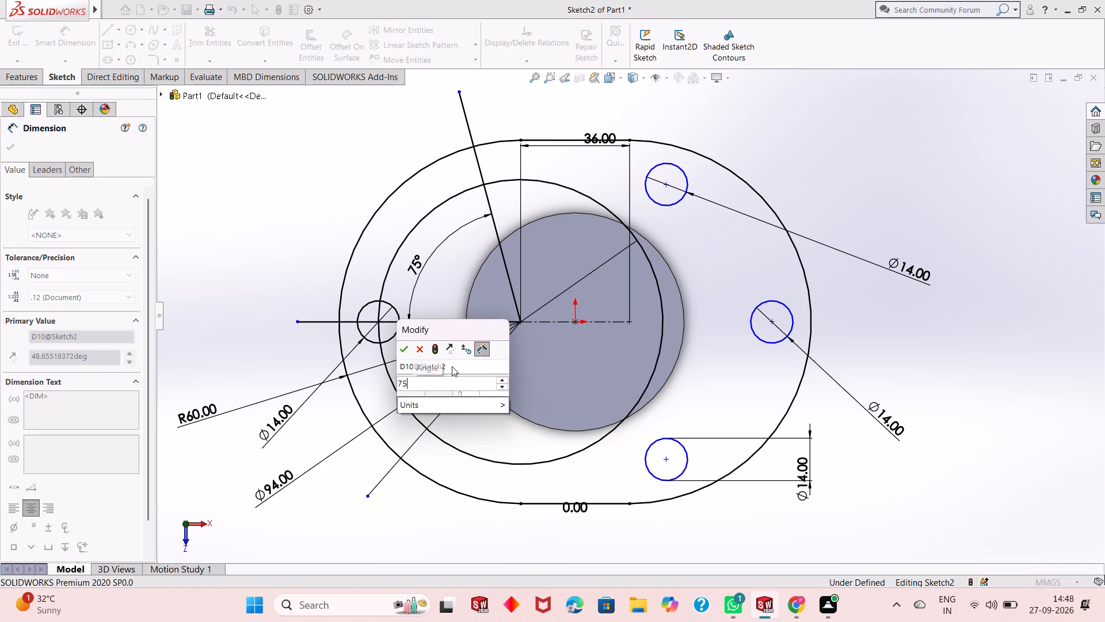
key("Return")
right_click(303, 173)
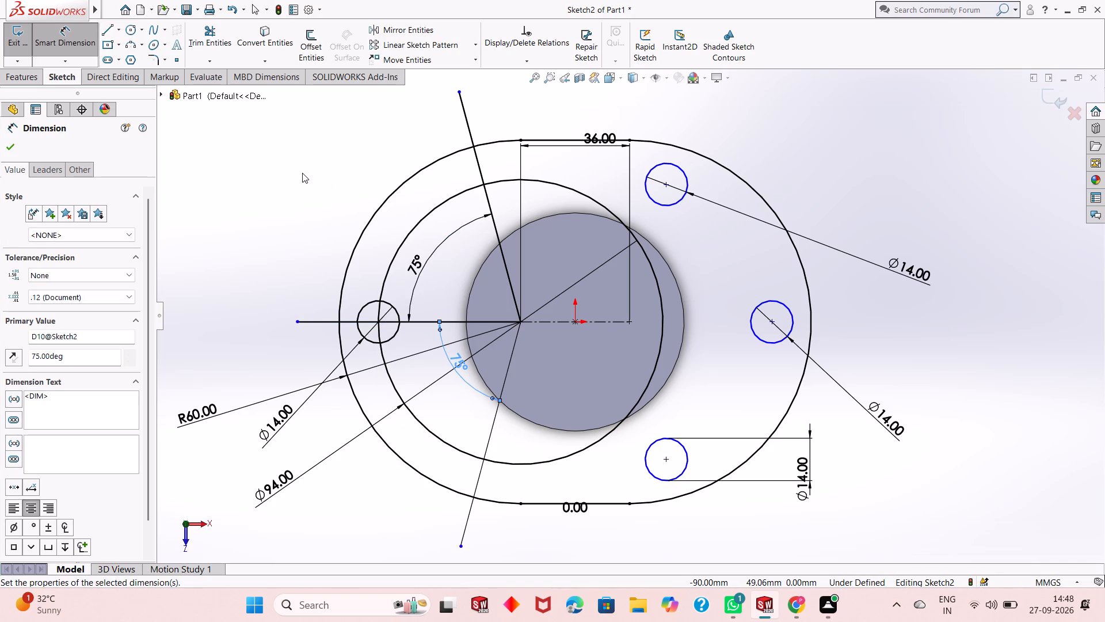
Sketch circles about 10.8 mm and 17 mm in diameter where the upper and lower sloped lines, respectively, cross the 94 mm circle.
left_click(329, 207)
key("Escape")
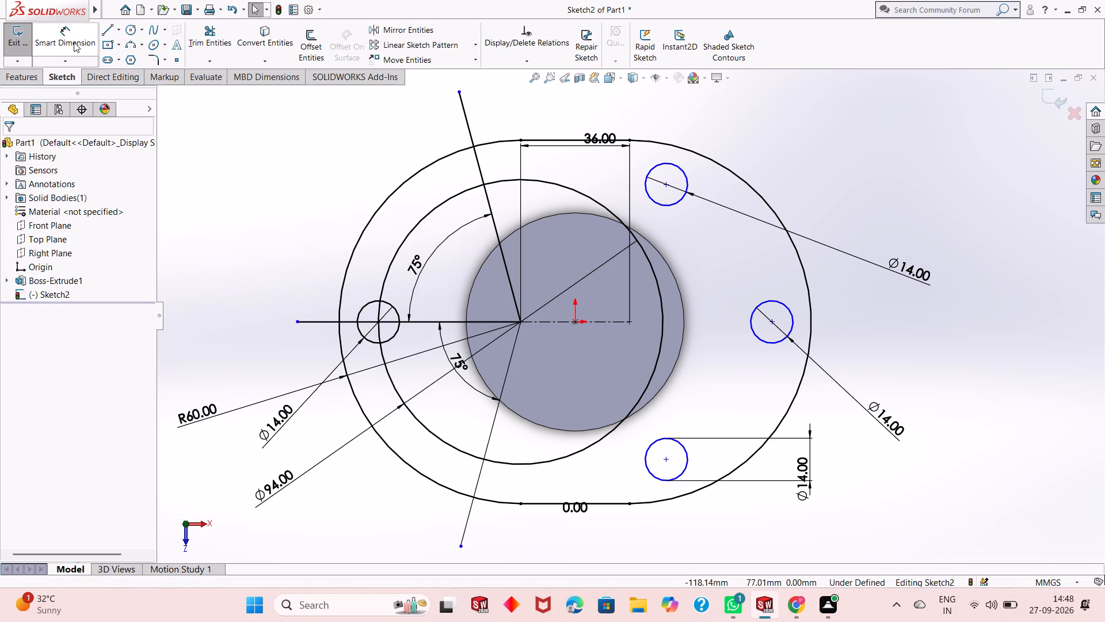
left_click(133, 34)
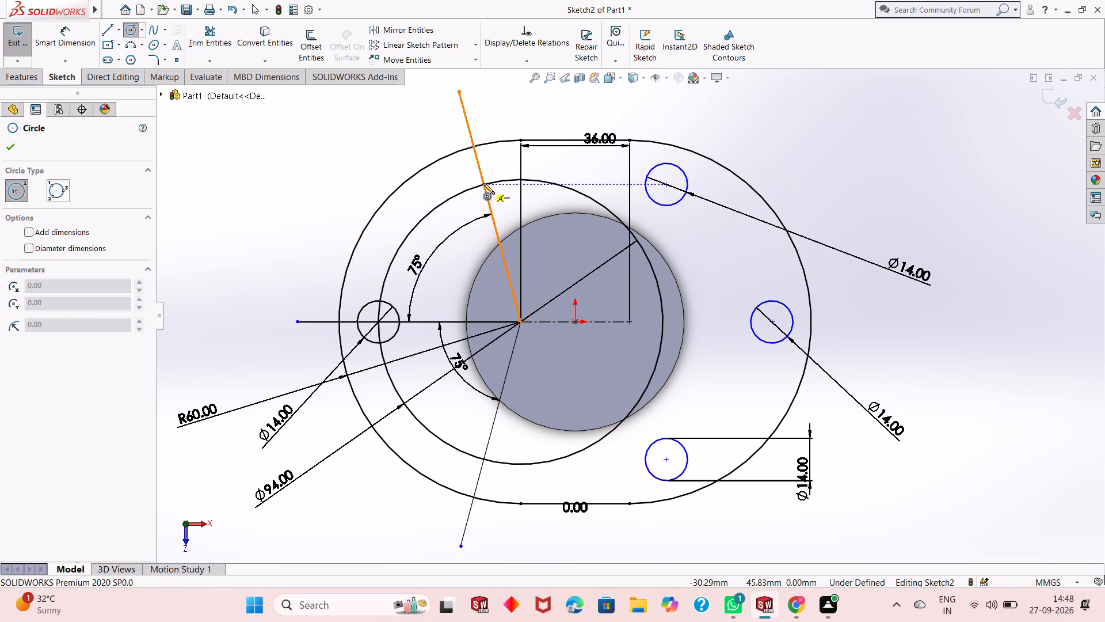
left_click(483, 183)
left_click(495, 196)
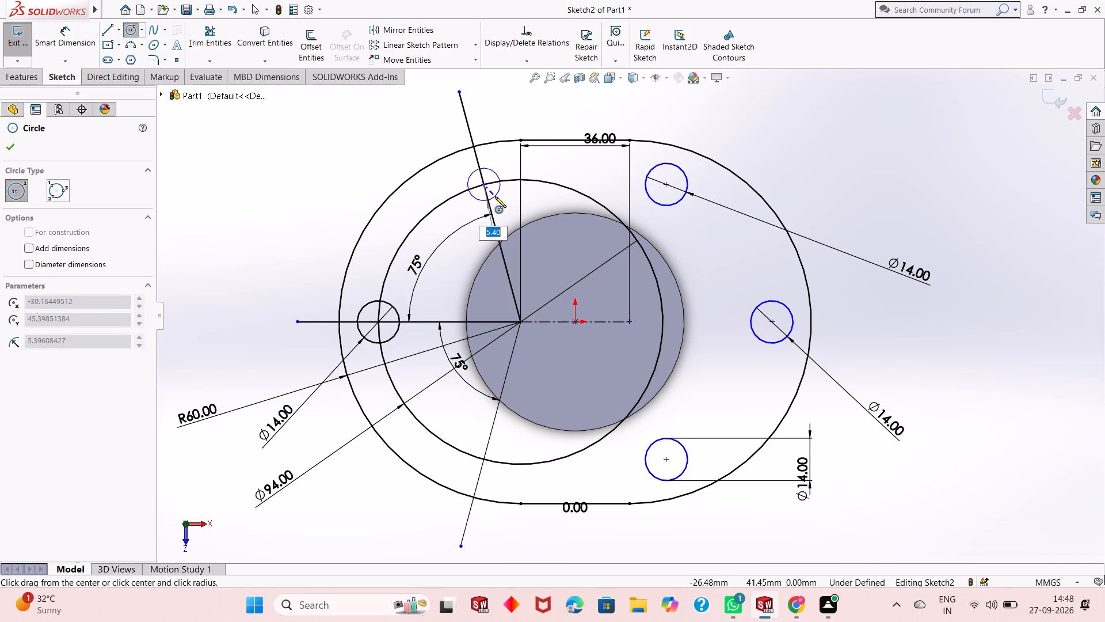
left_click(485, 458)
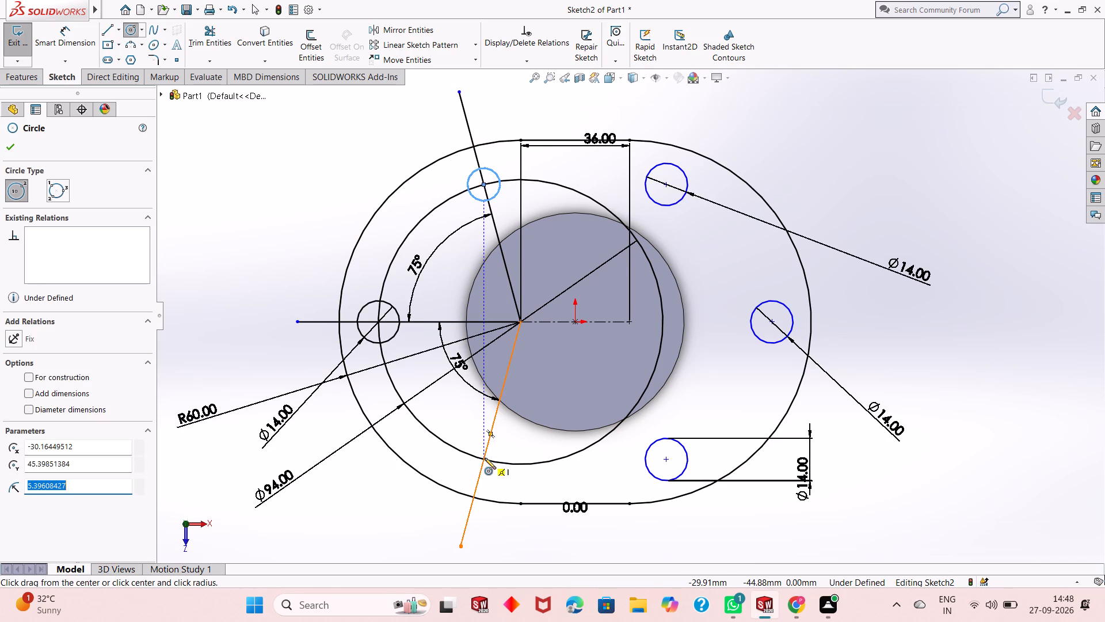
left_click(500, 439)
right_click(247, 161)
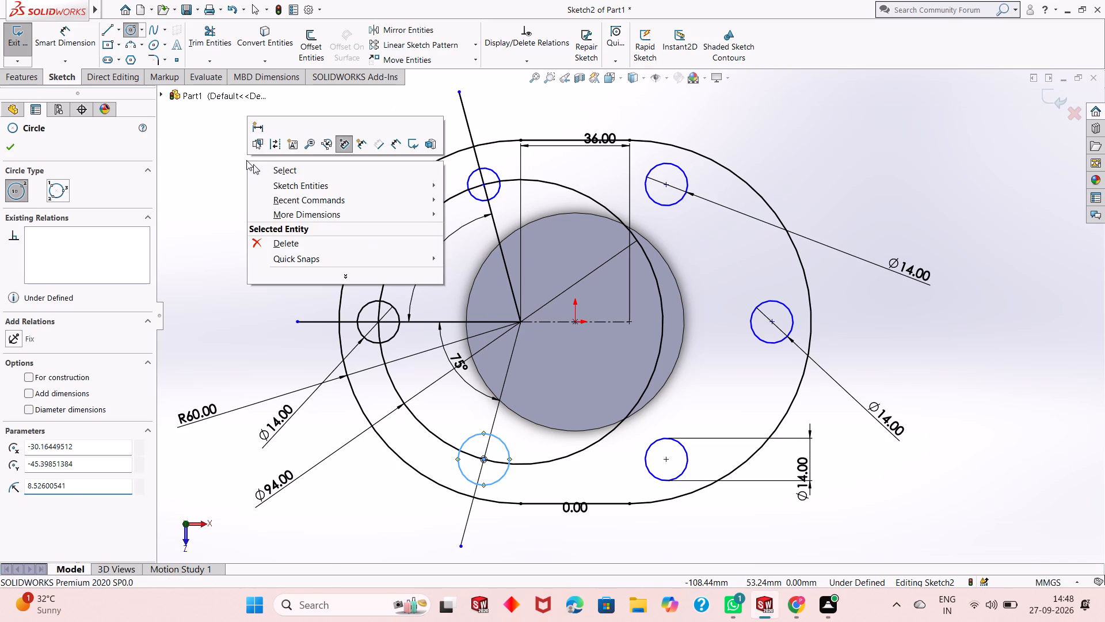
left_click(266, 168)
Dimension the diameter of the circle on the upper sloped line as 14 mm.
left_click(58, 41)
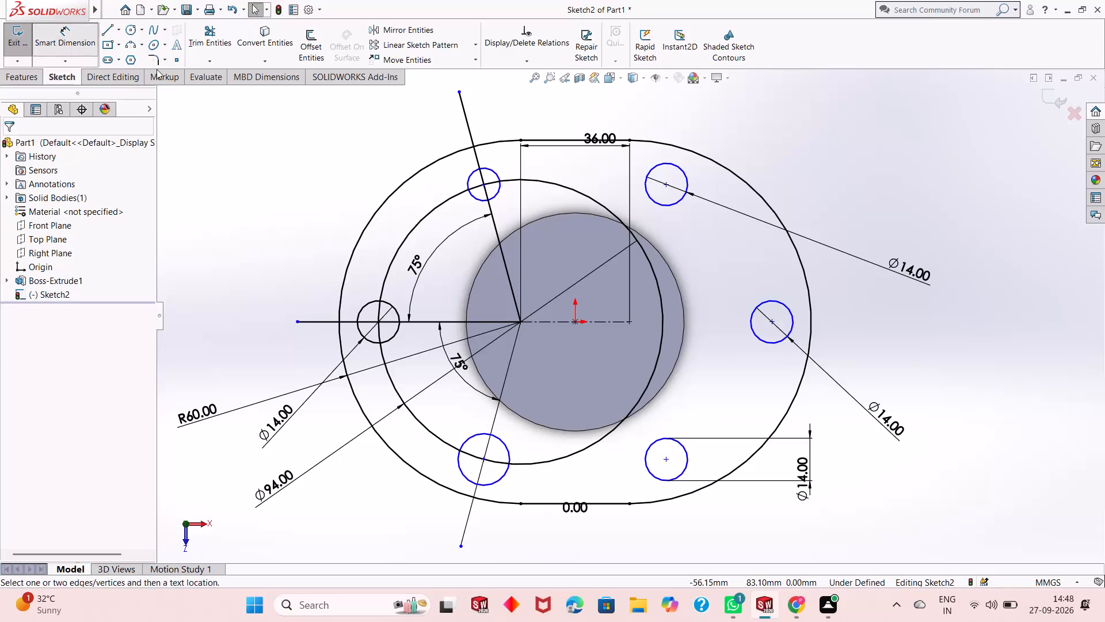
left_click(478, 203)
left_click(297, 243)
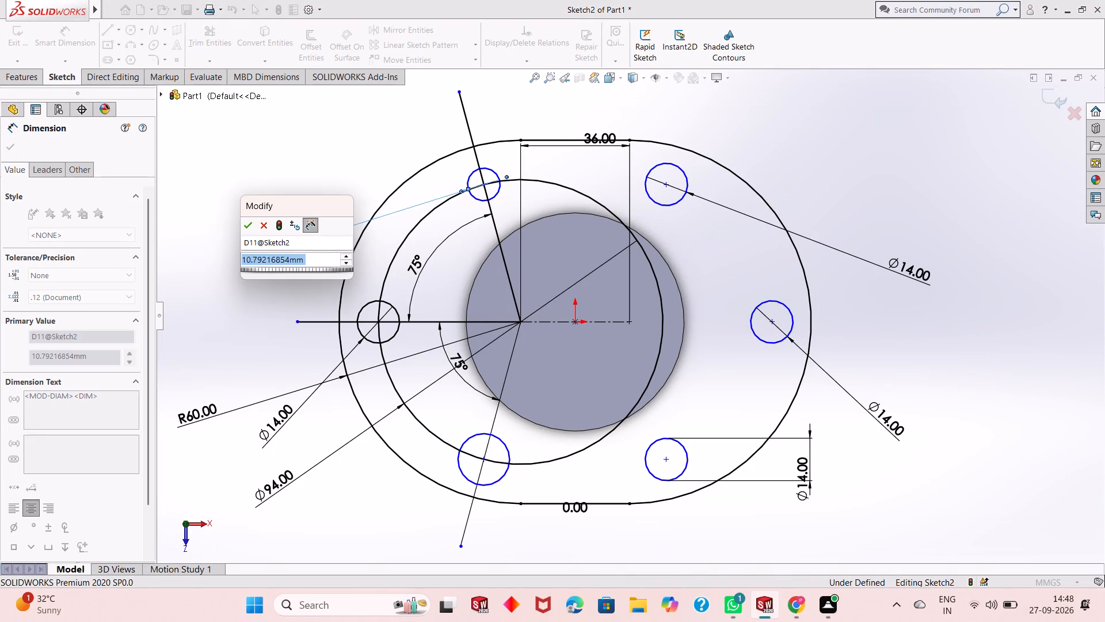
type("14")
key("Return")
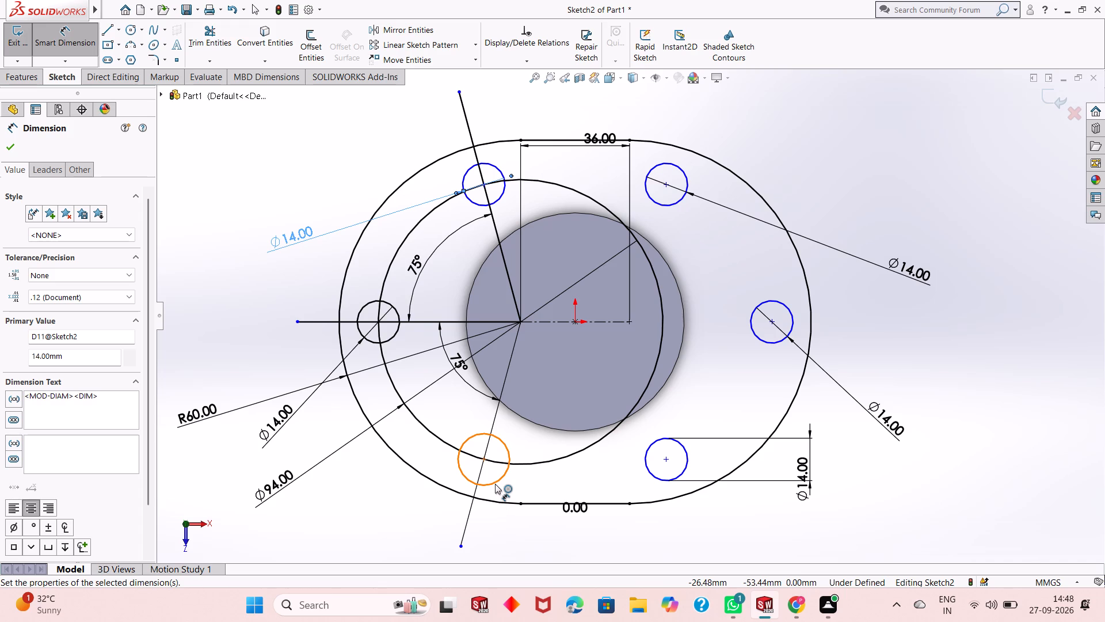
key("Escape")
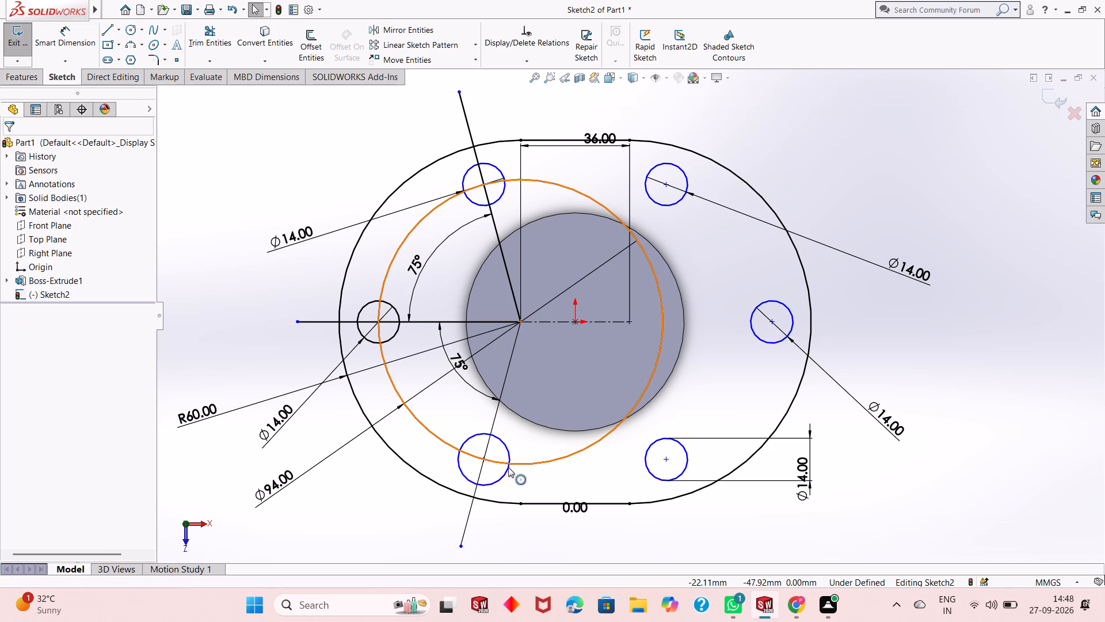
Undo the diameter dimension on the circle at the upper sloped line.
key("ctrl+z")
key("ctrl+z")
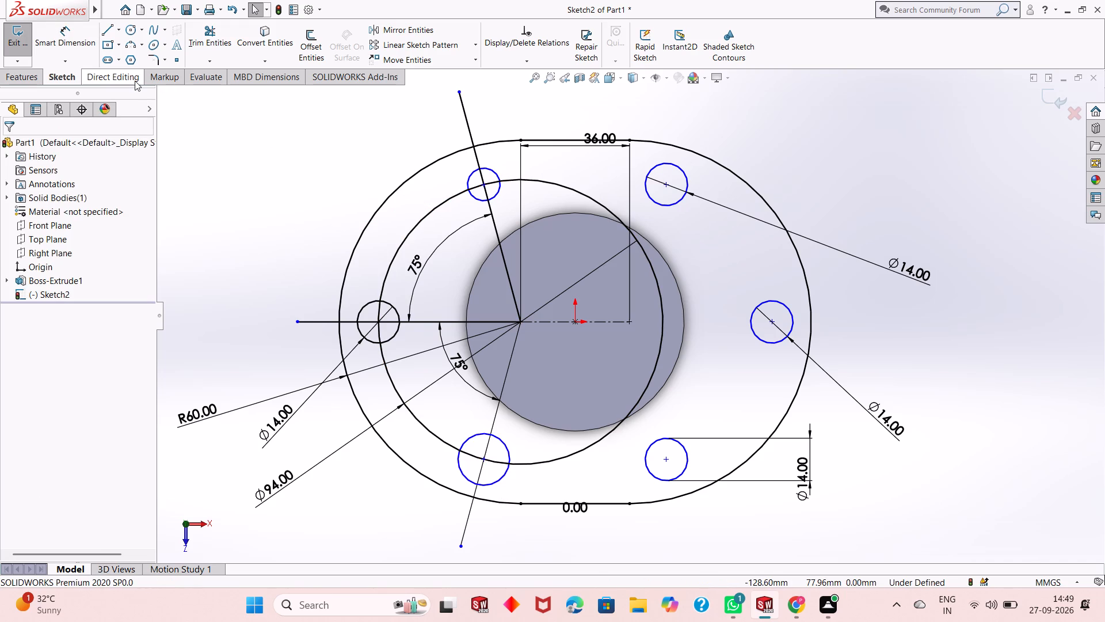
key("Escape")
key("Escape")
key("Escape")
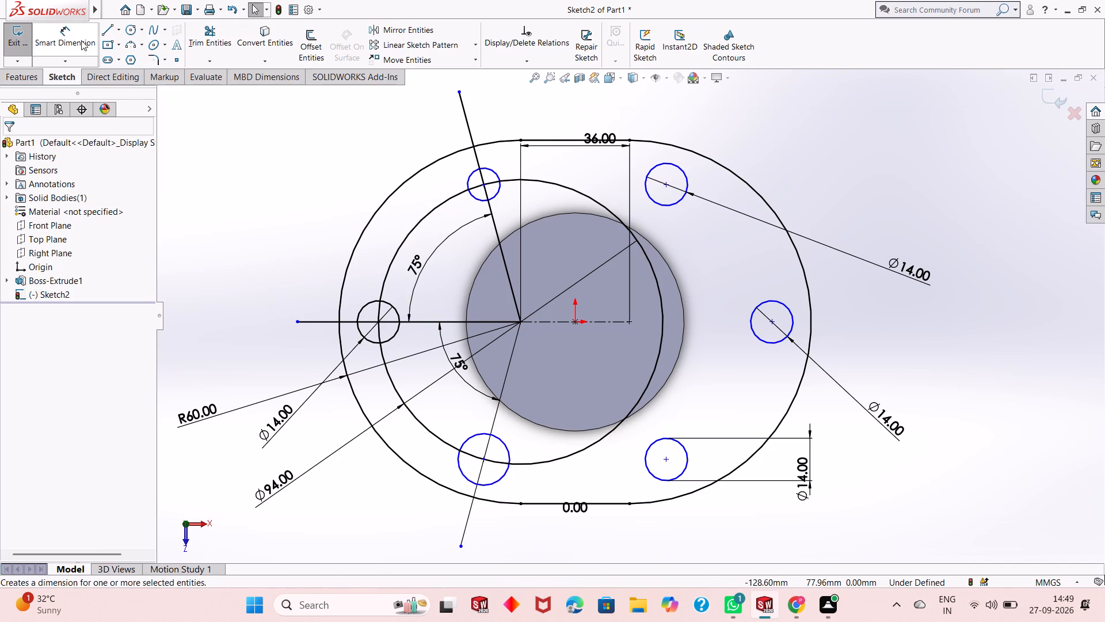
Dimension the diameter of the circle on the upper sloped line as 14 mm.
left_click(81, 45)
left_click(476, 198)
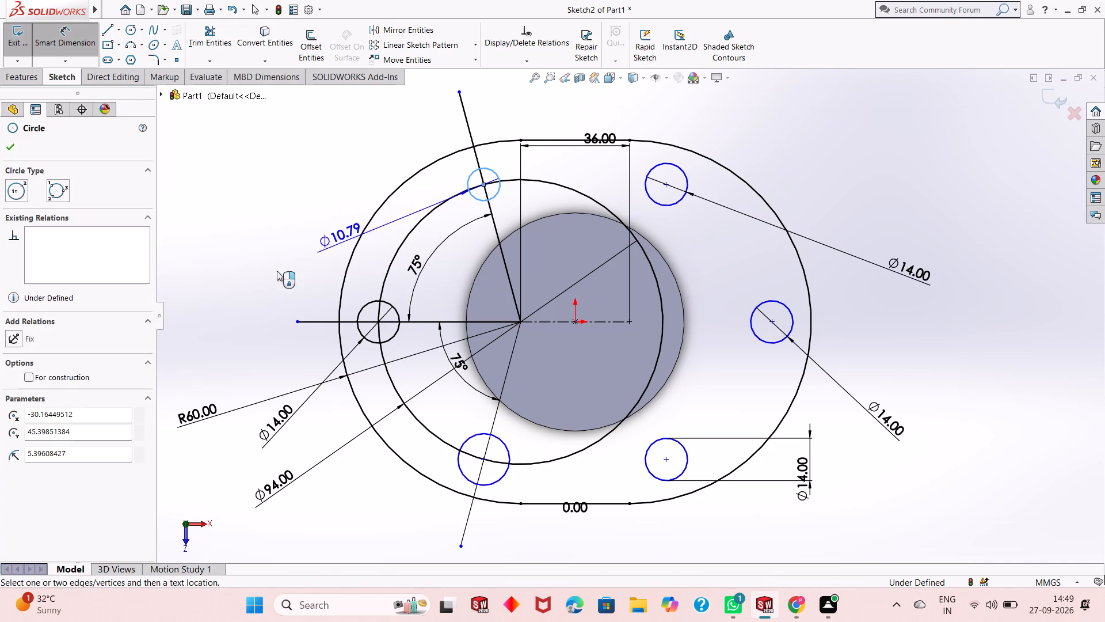
left_click(233, 287)
type("14")
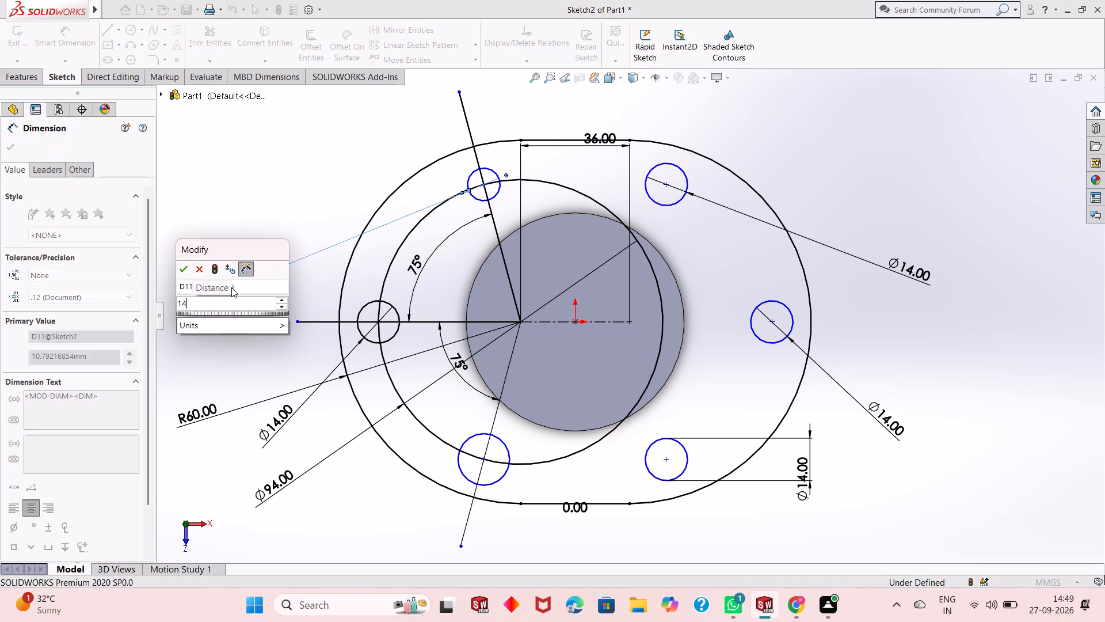
key("Return")
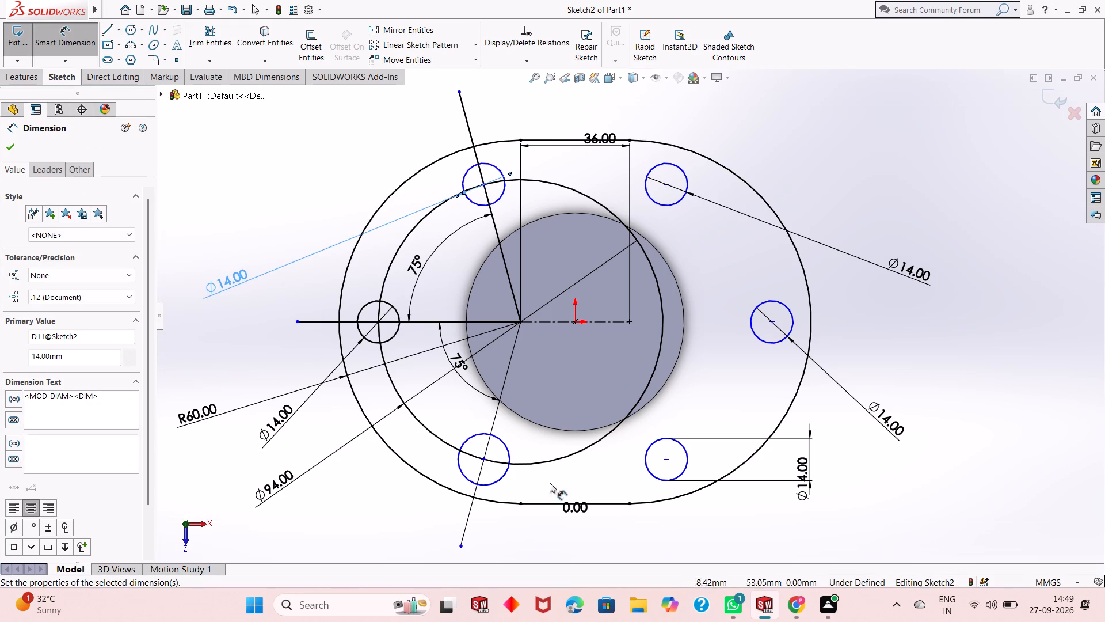
Dimension the diameter of the circle on the lower sloped line as 14 mm.
left_click(496, 484)
left_click(349, 538)
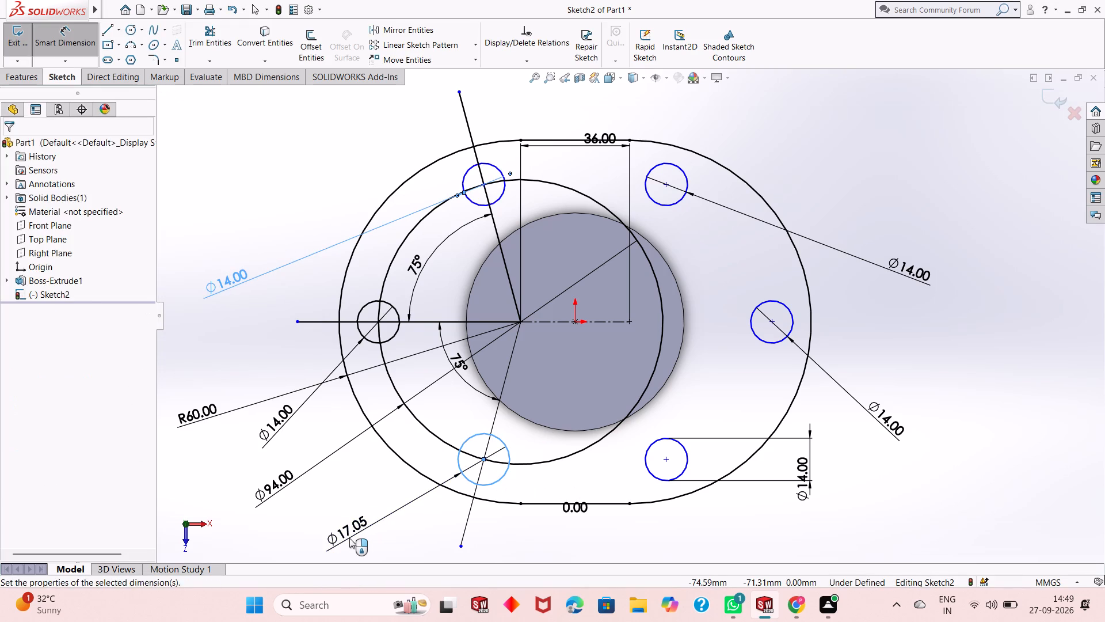
type("14")
key("Return")
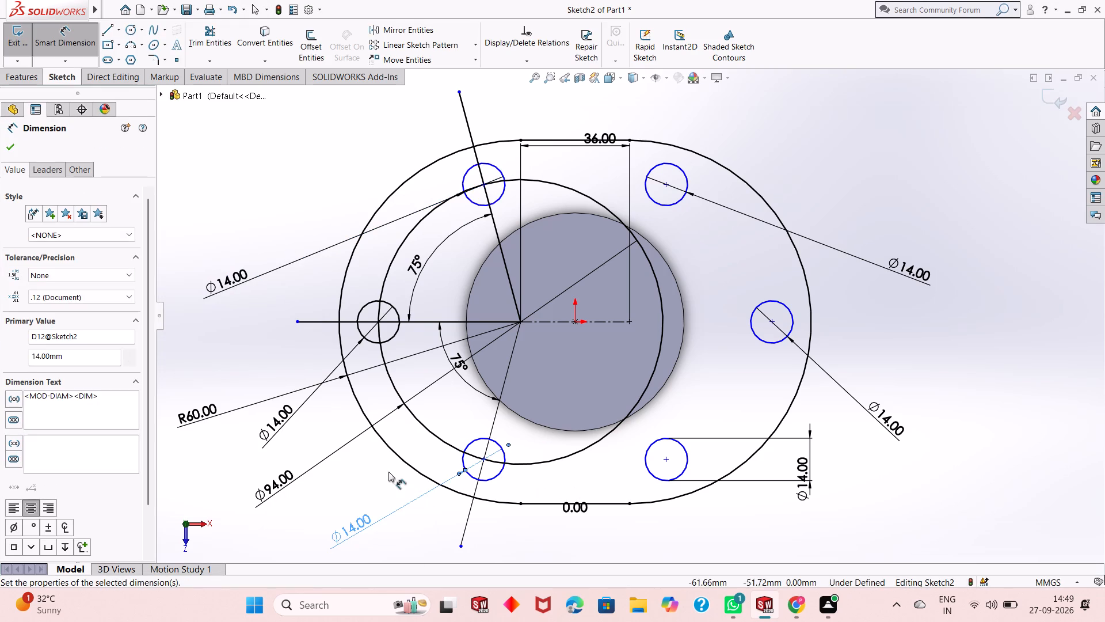
right_click(260, 164)
left_click(308, 203)
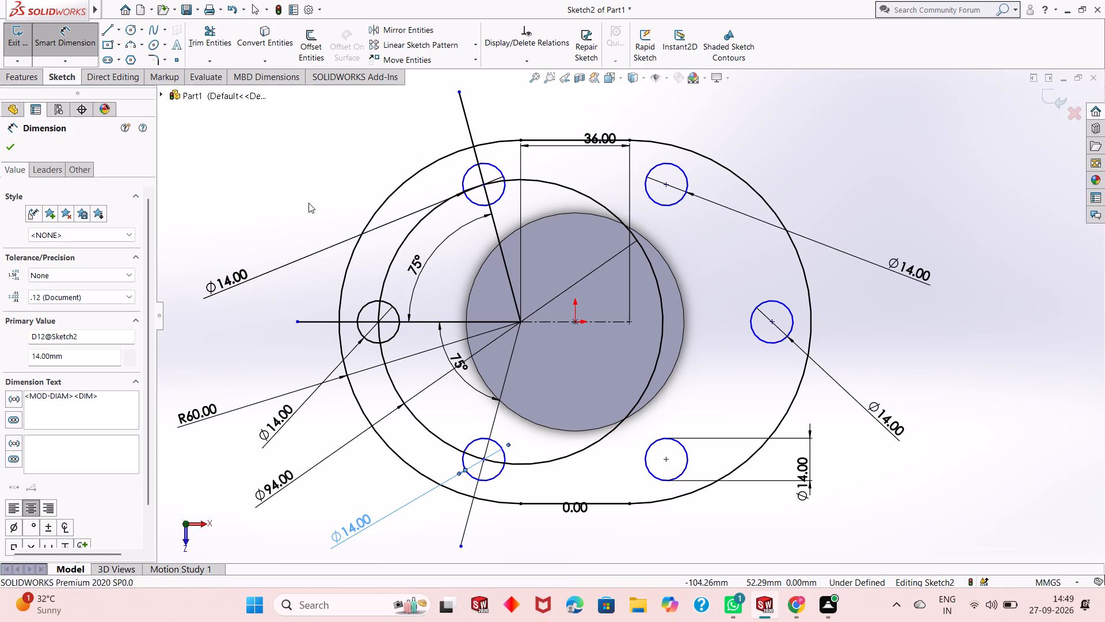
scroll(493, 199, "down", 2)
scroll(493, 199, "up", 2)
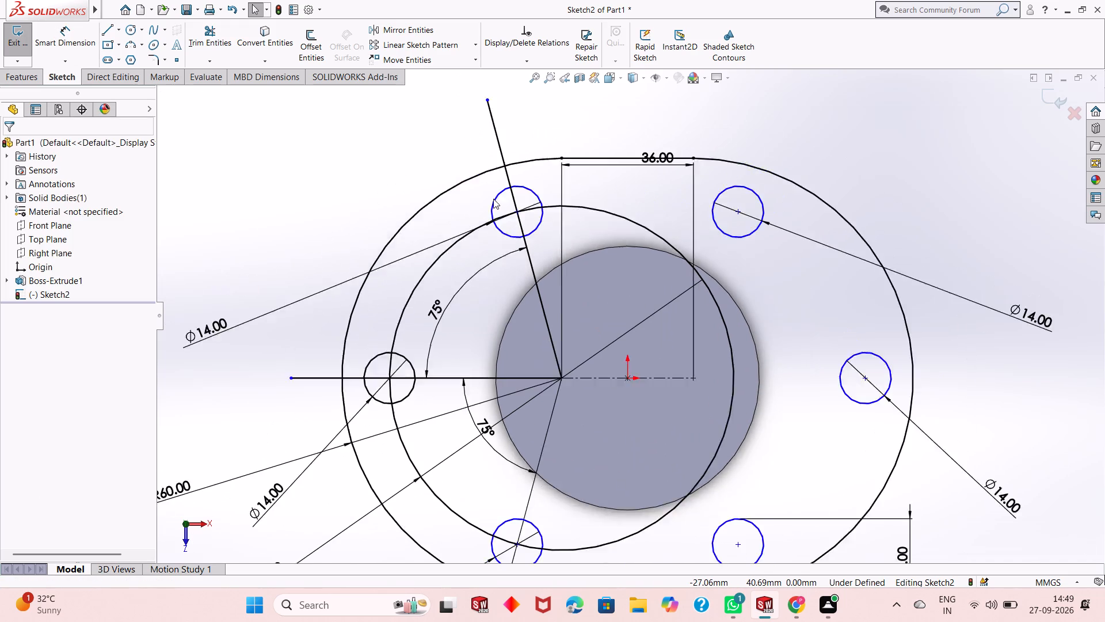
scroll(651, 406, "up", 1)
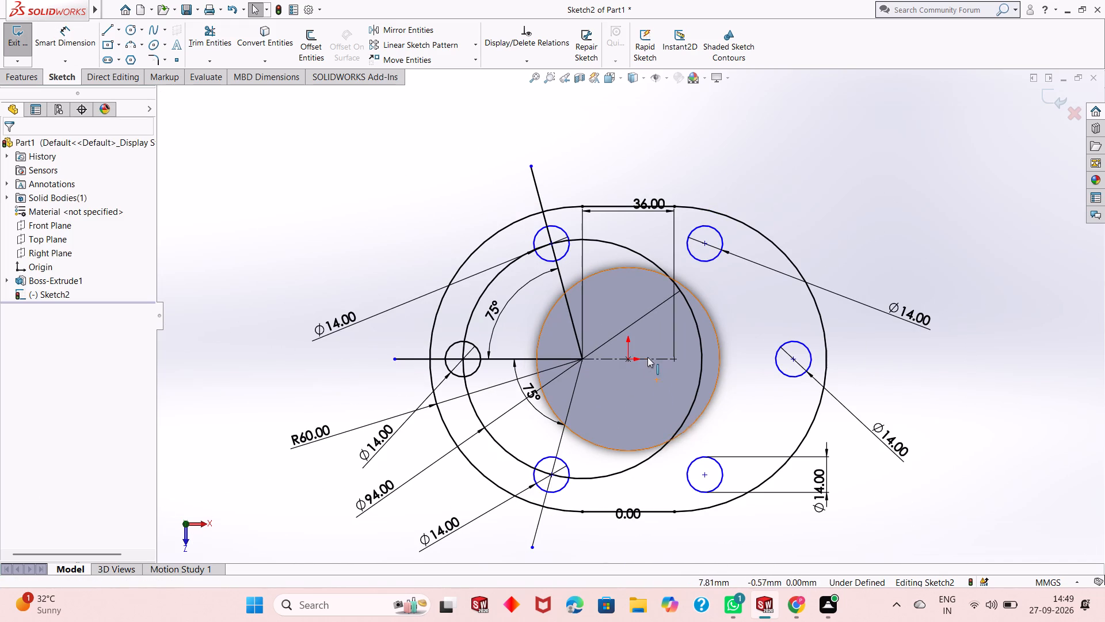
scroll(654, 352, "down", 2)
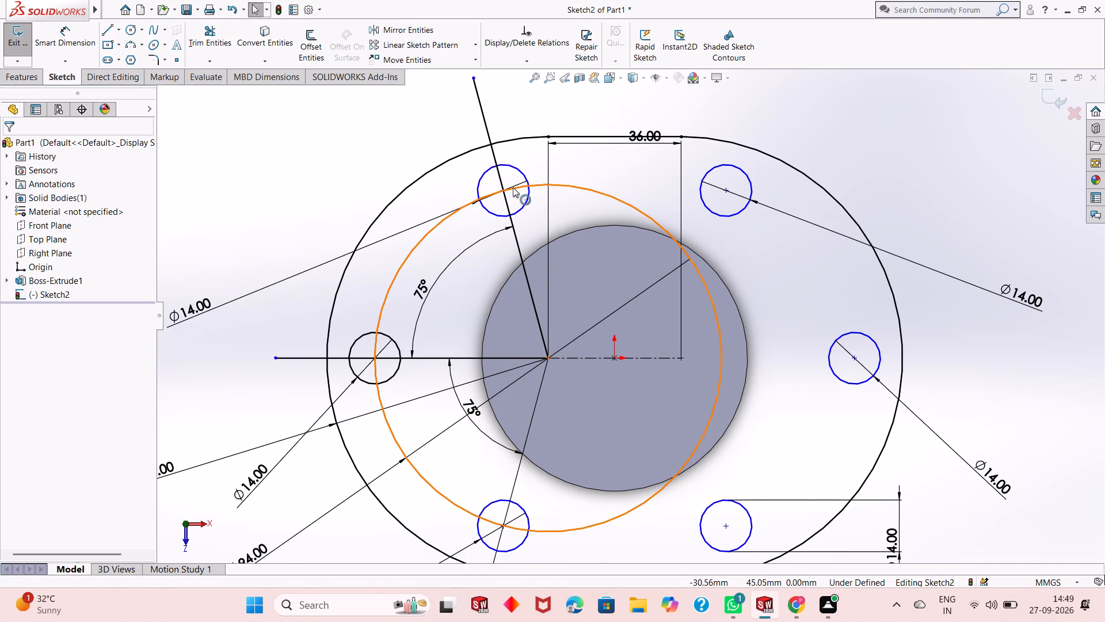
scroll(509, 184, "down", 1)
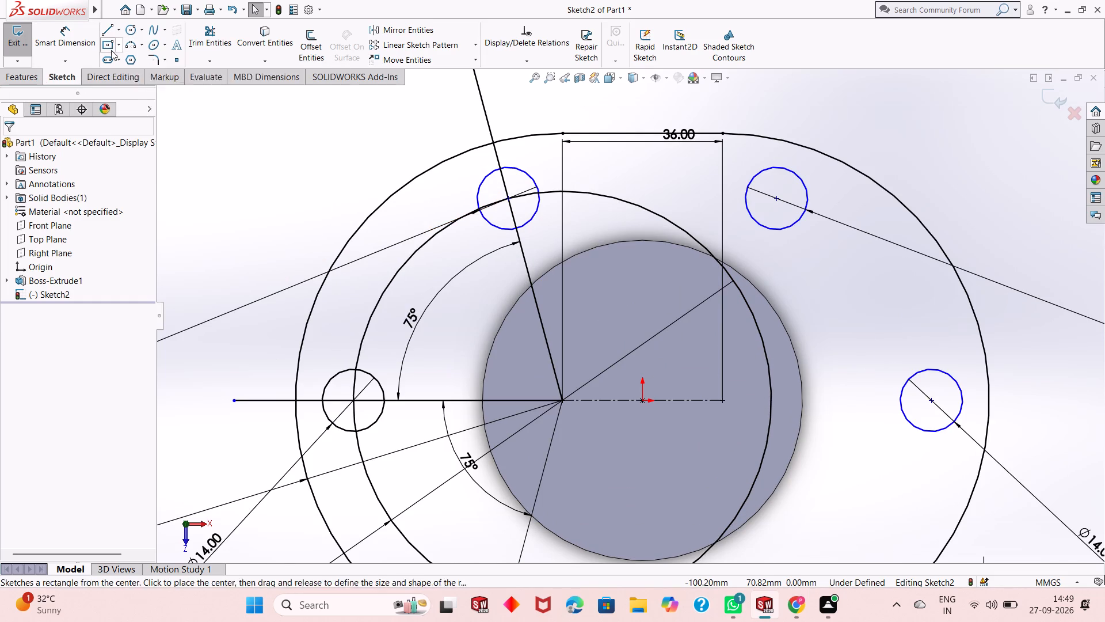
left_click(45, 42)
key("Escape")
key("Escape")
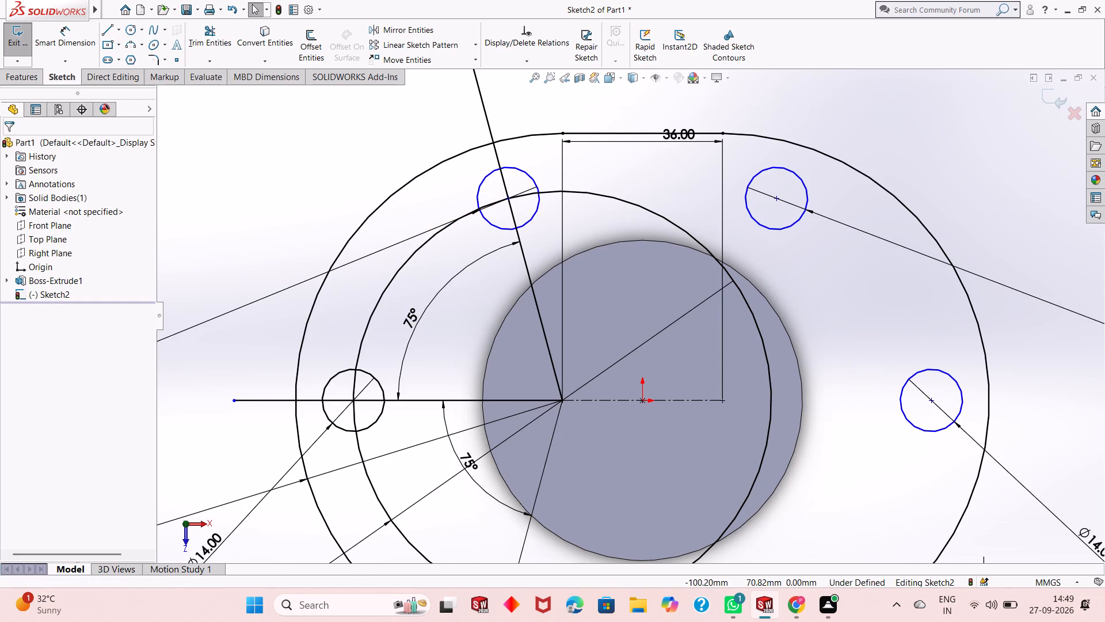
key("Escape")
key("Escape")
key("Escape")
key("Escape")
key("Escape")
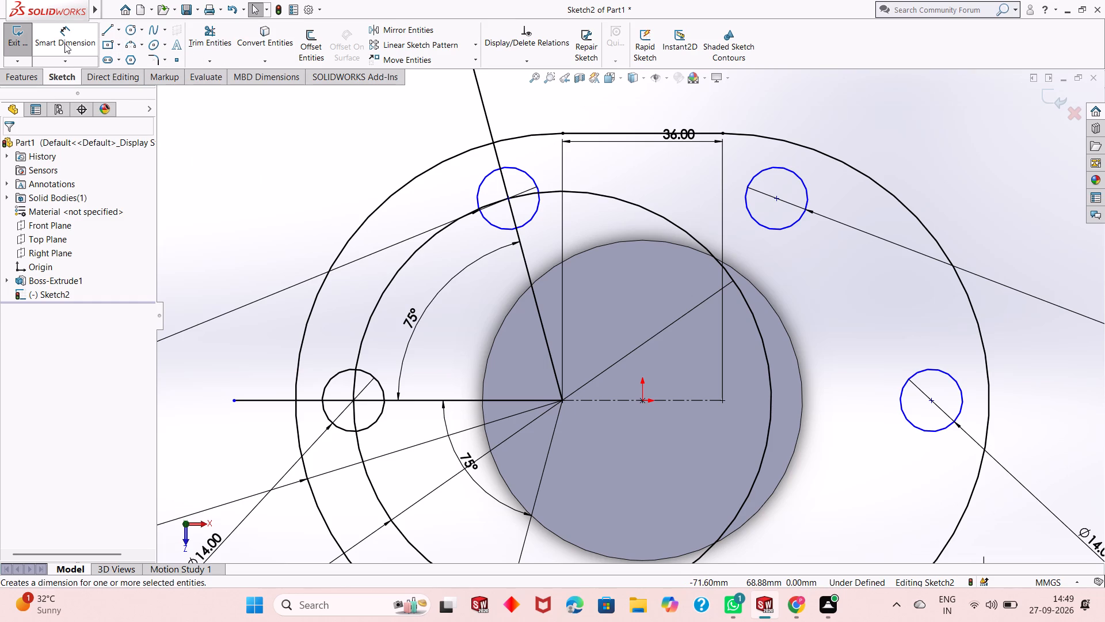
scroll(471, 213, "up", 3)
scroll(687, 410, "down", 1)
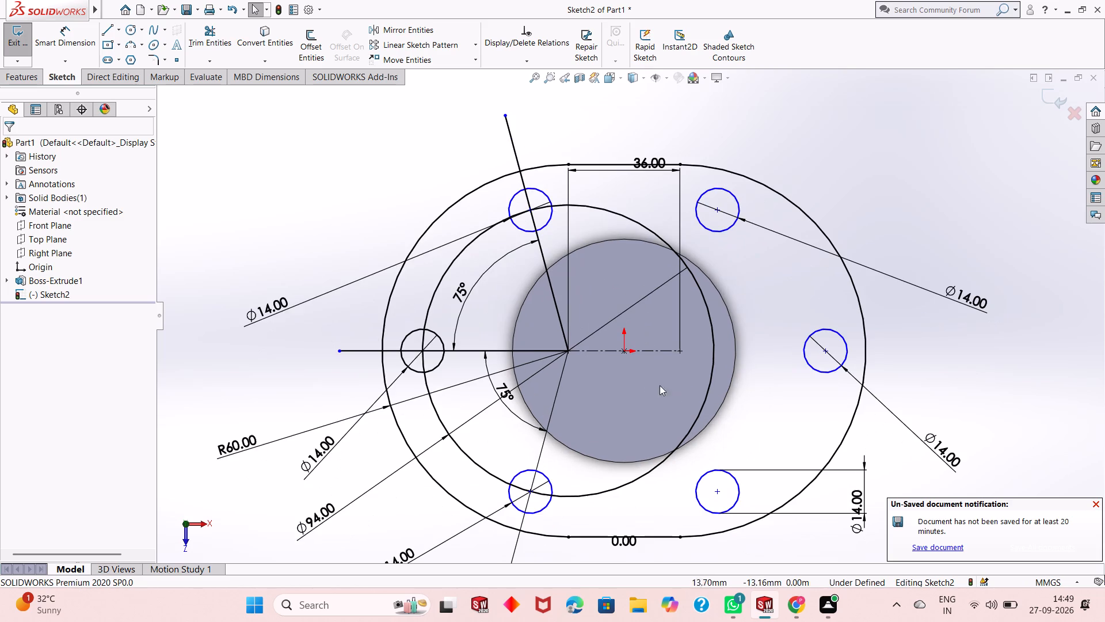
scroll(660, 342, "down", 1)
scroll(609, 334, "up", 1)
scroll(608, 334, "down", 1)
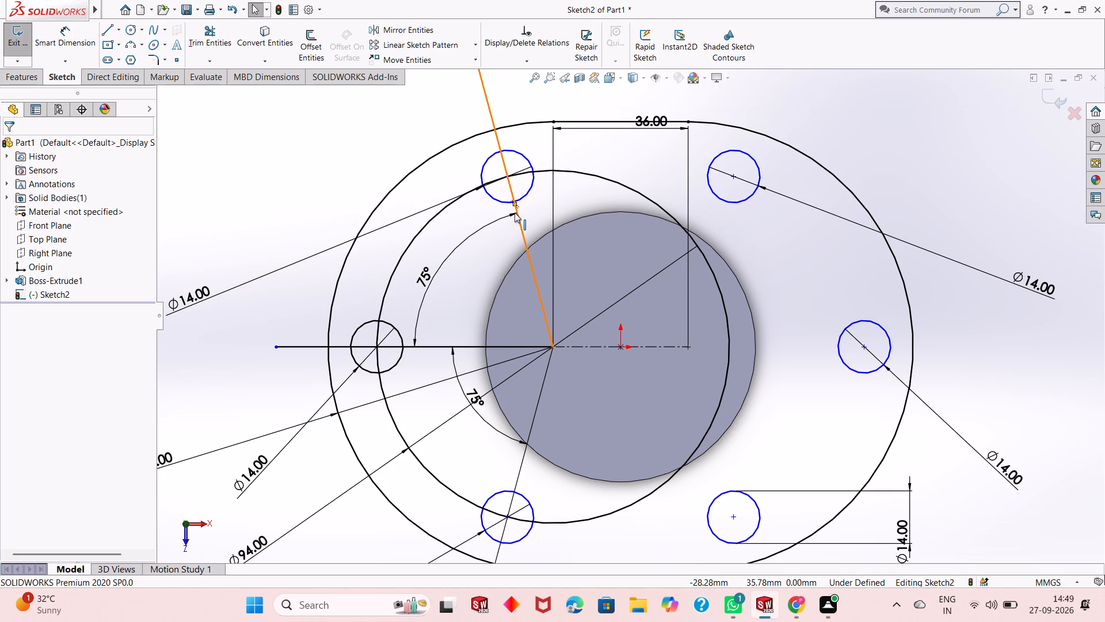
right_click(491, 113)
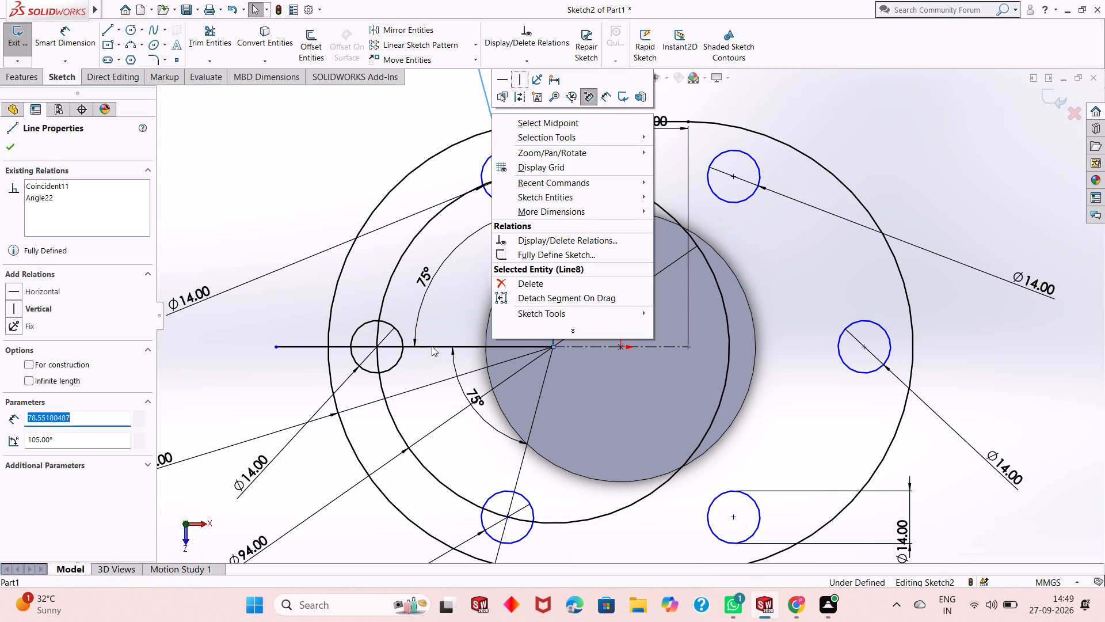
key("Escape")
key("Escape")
Delete the horizontal line, both 75° sloped lines and the 94 mm circle around the left arc's centre, along with their dimensions.
left_click(482, 90)
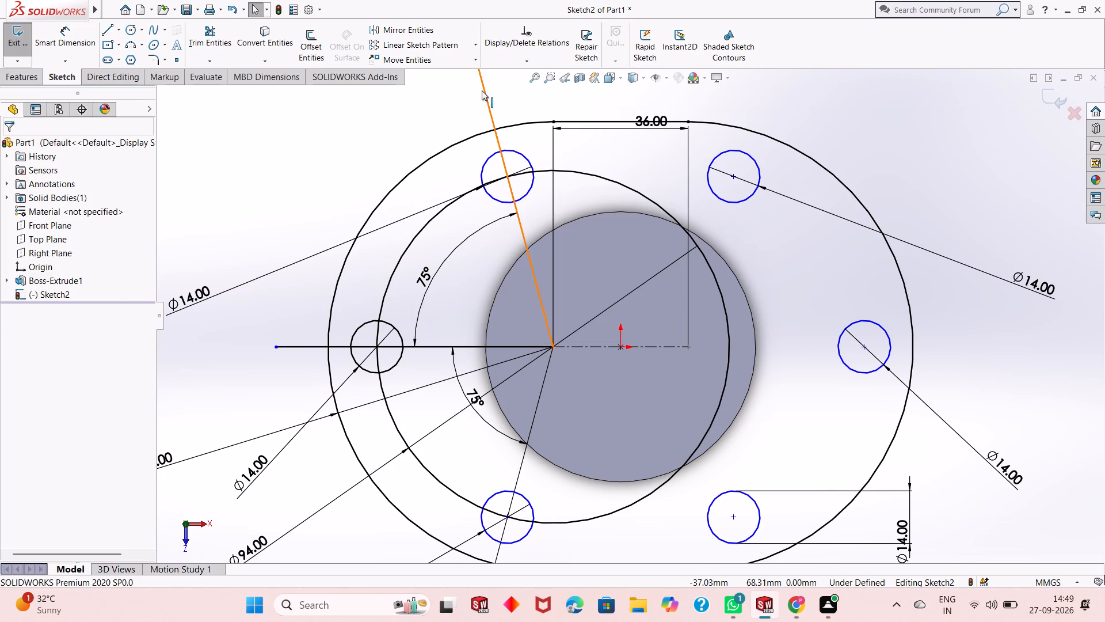
left_click(448, 344, "ctrl")
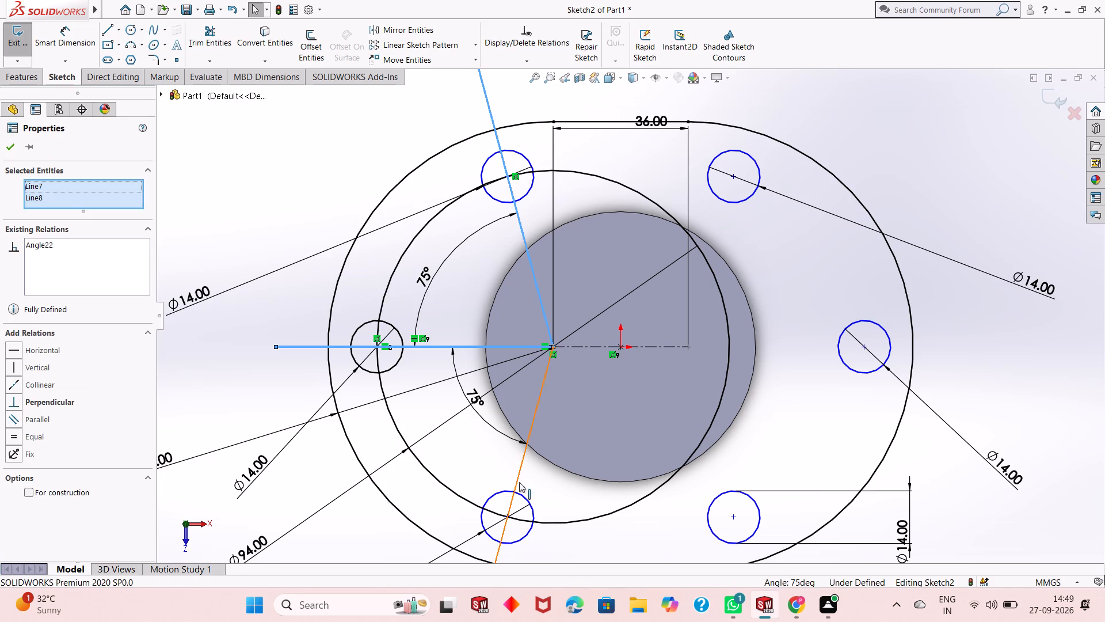
left_click(517, 475, "ctrl")
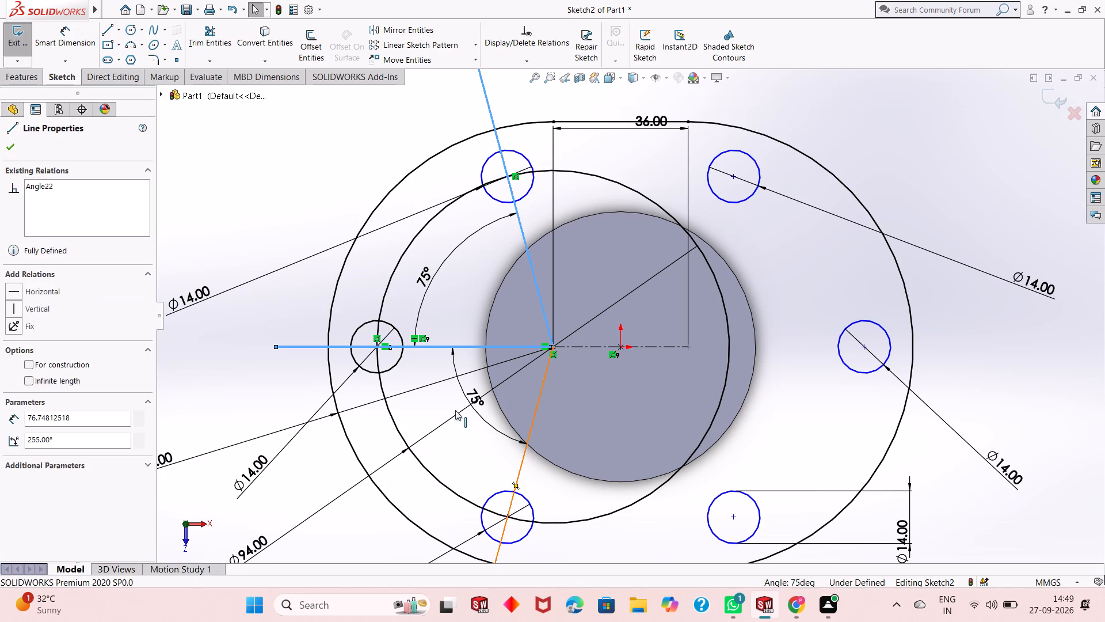
left_click(383, 388, "ctrl")
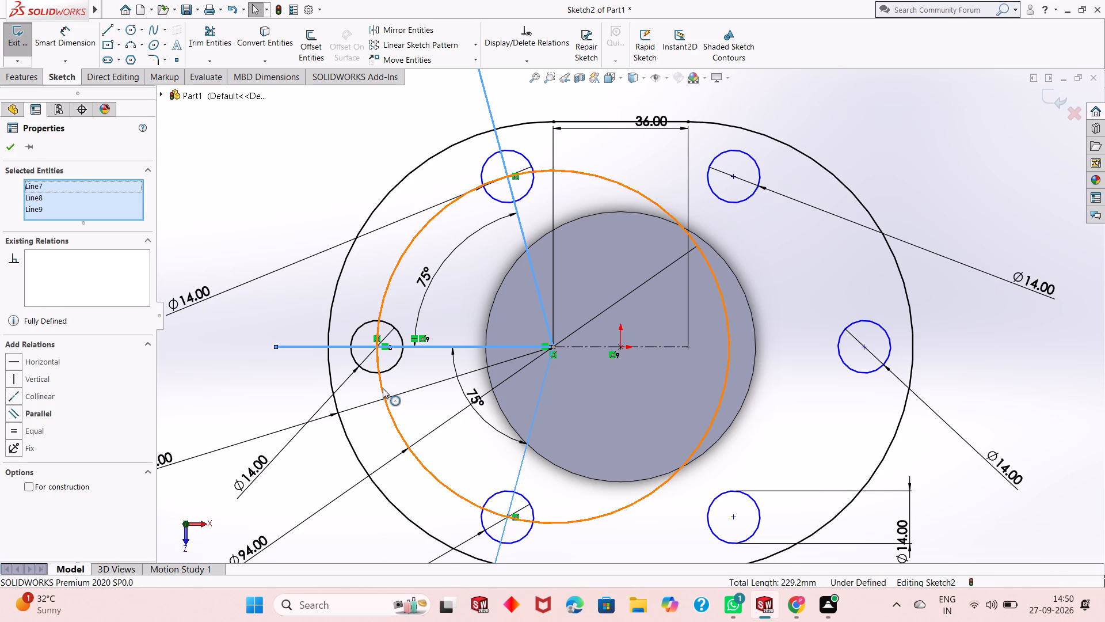
right_click(279, 170)
left_click(341, 338)
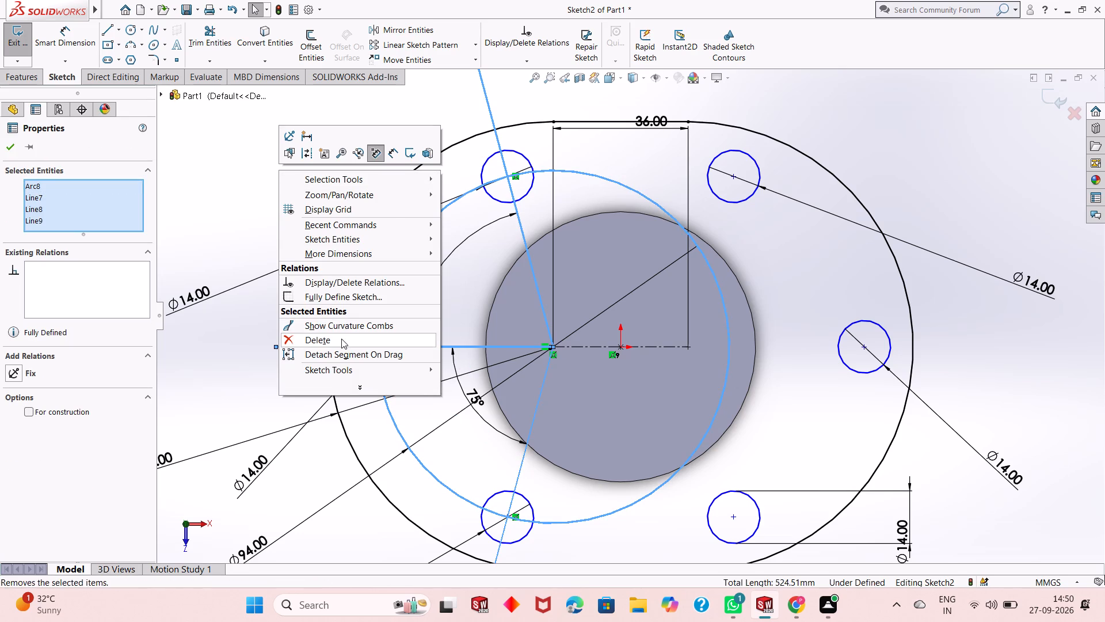
left_click(485, 295)
left_click(471, 297)
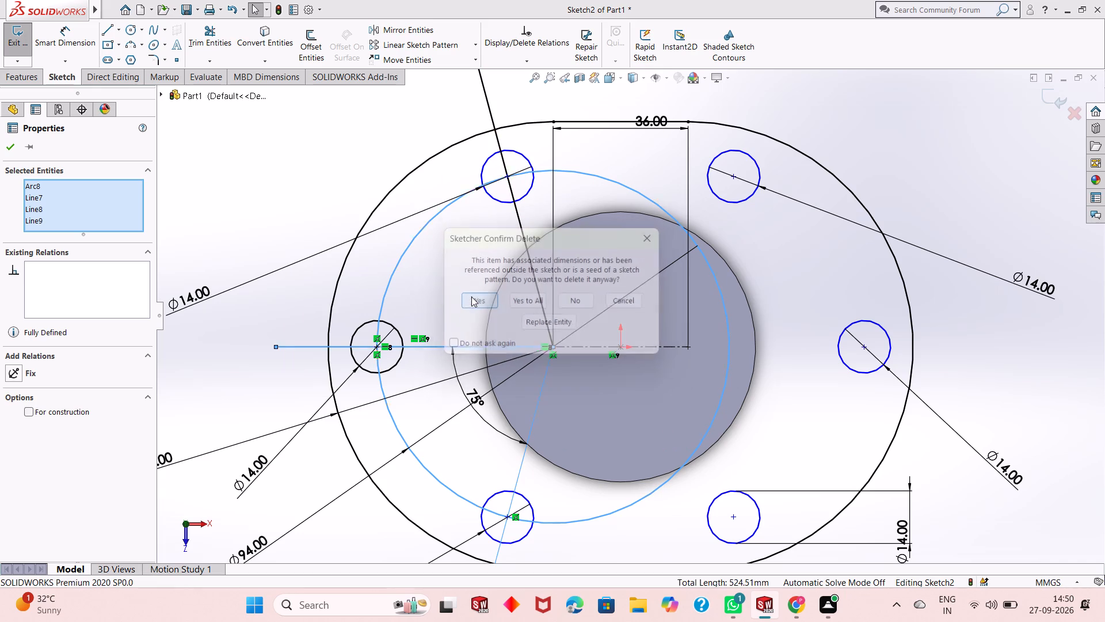
left_click(486, 302)
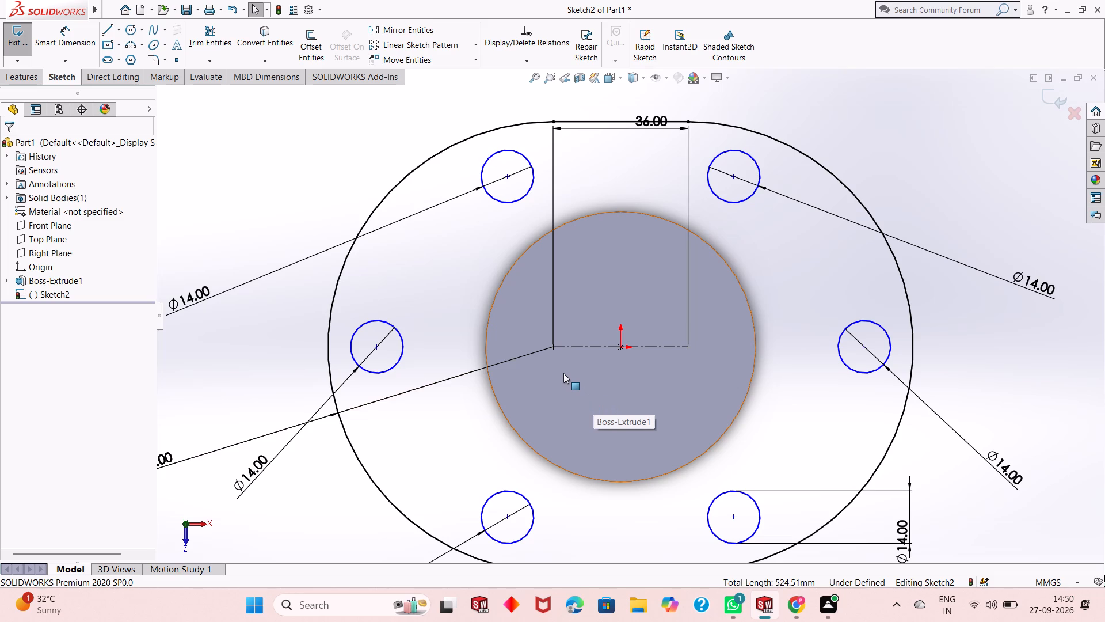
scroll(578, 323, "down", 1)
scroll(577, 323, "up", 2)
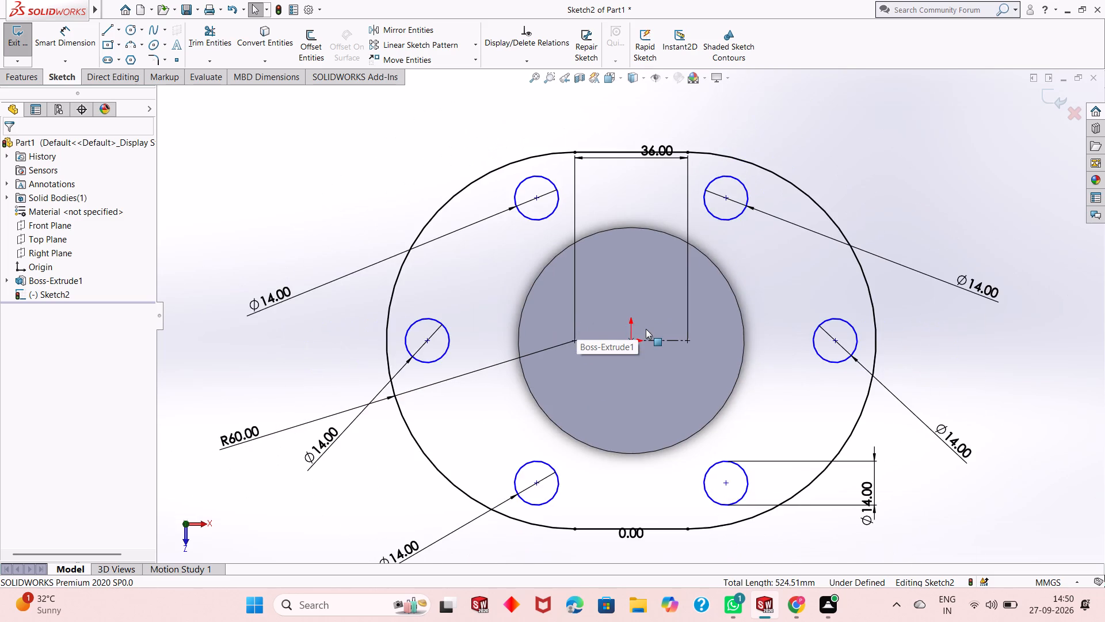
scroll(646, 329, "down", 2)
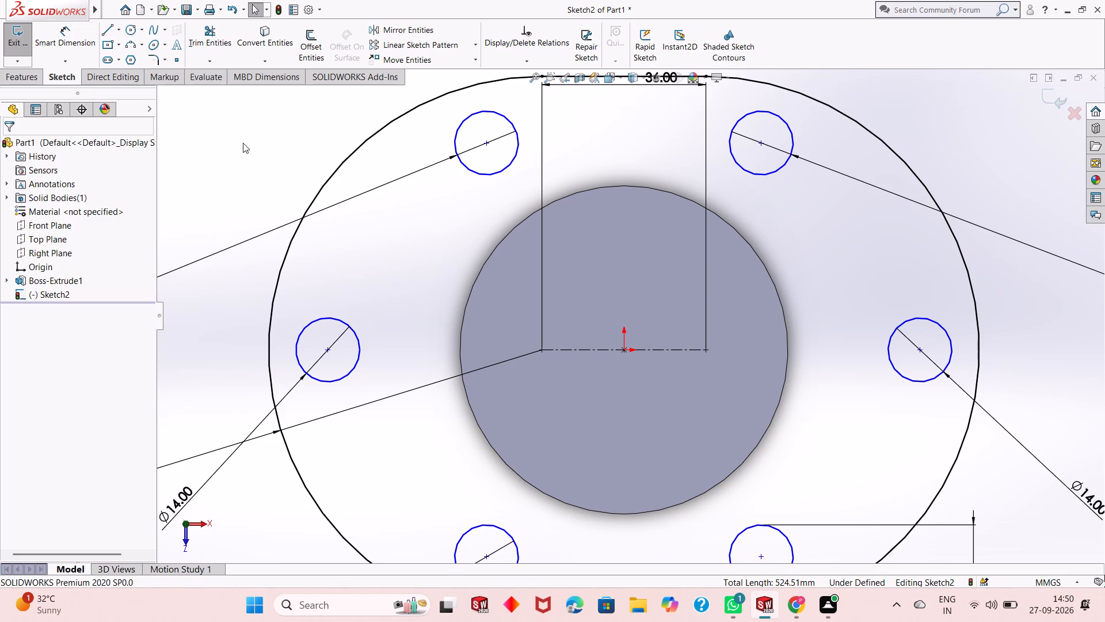
Dimension the horizontal distance from the upper-left hole's centre to the origin, placing it below the slot and keeping the drawn value.
scroll(573, 244, "up", 2)
scroll(577, 292, "up", 1)
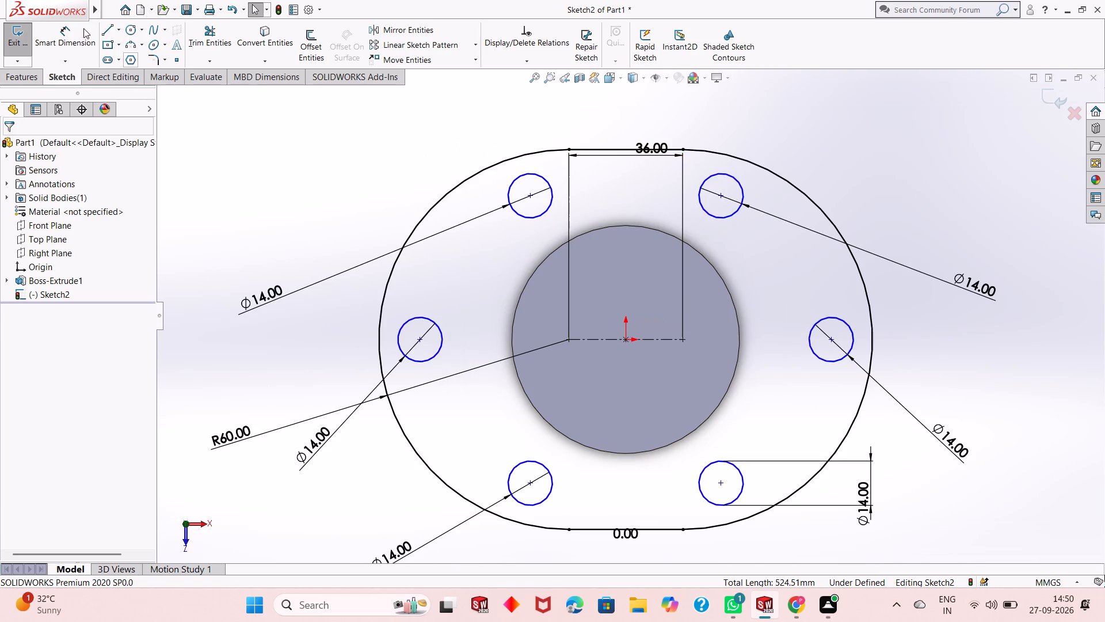
left_click(65, 44)
left_click(531, 194)
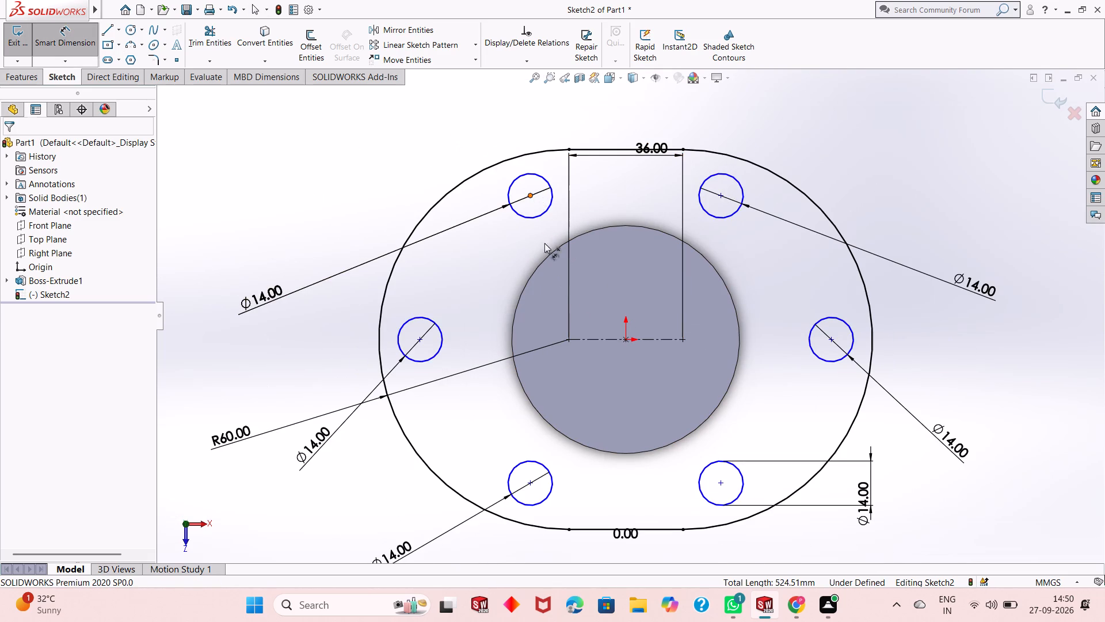
left_click(627, 340)
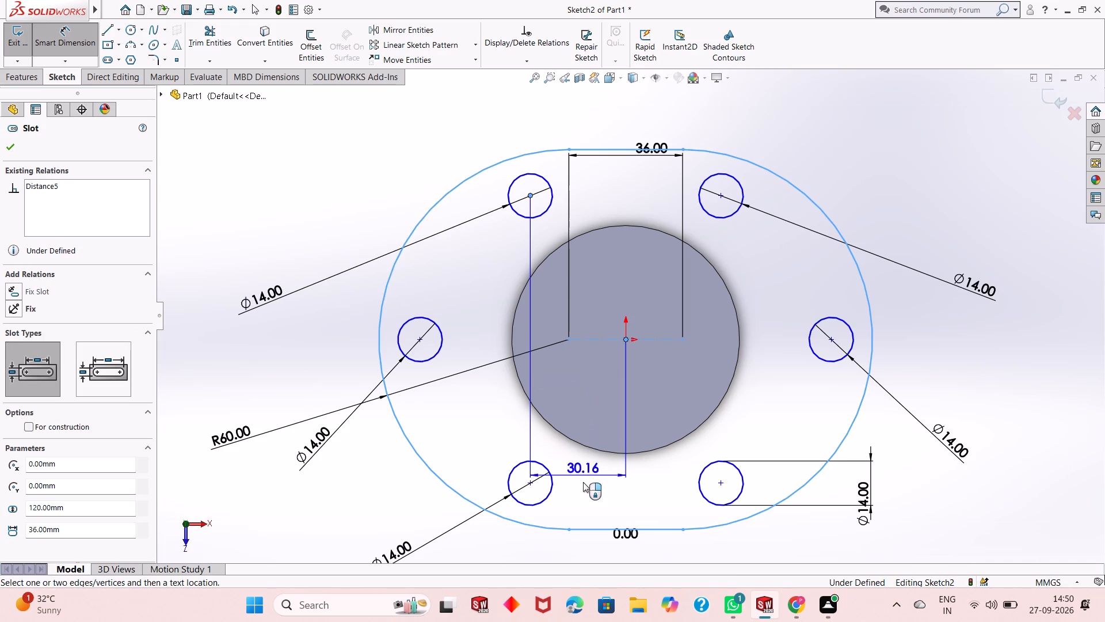
left_click(577, 552)
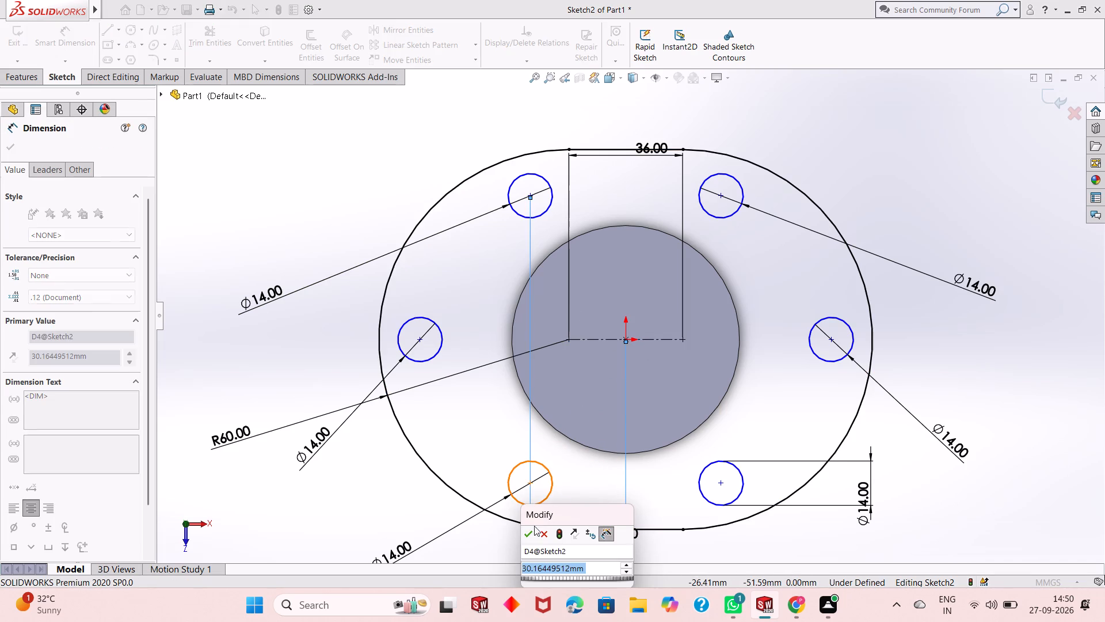
left_click(532, 533)
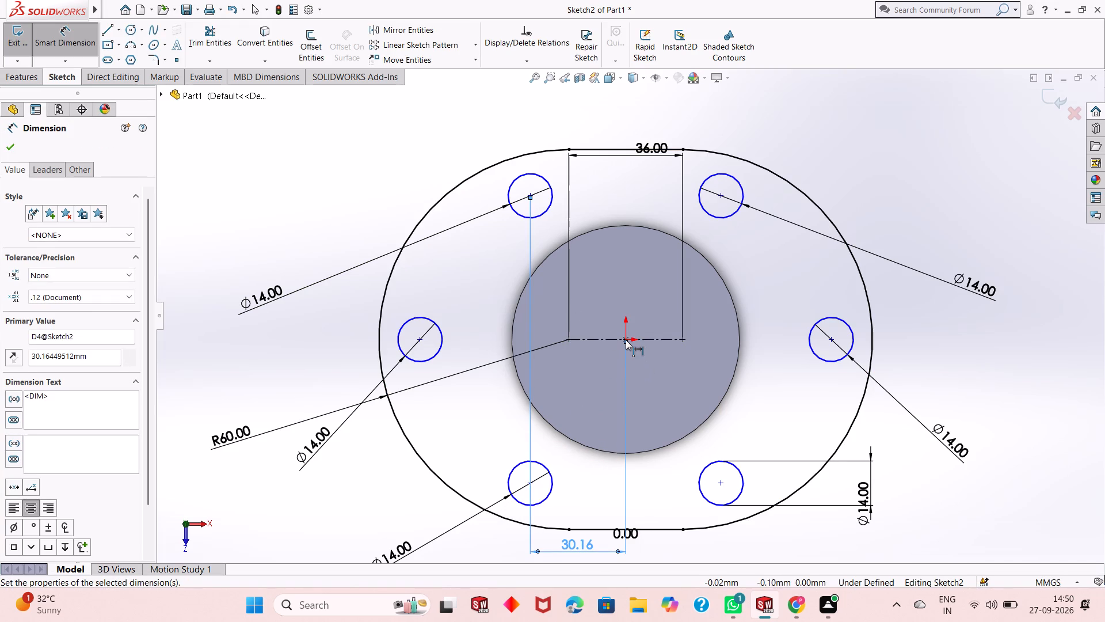
Dimension the vertical distance from the origin to the upper-right hole's centre, keeping the drawn value.
left_click(626, 339)
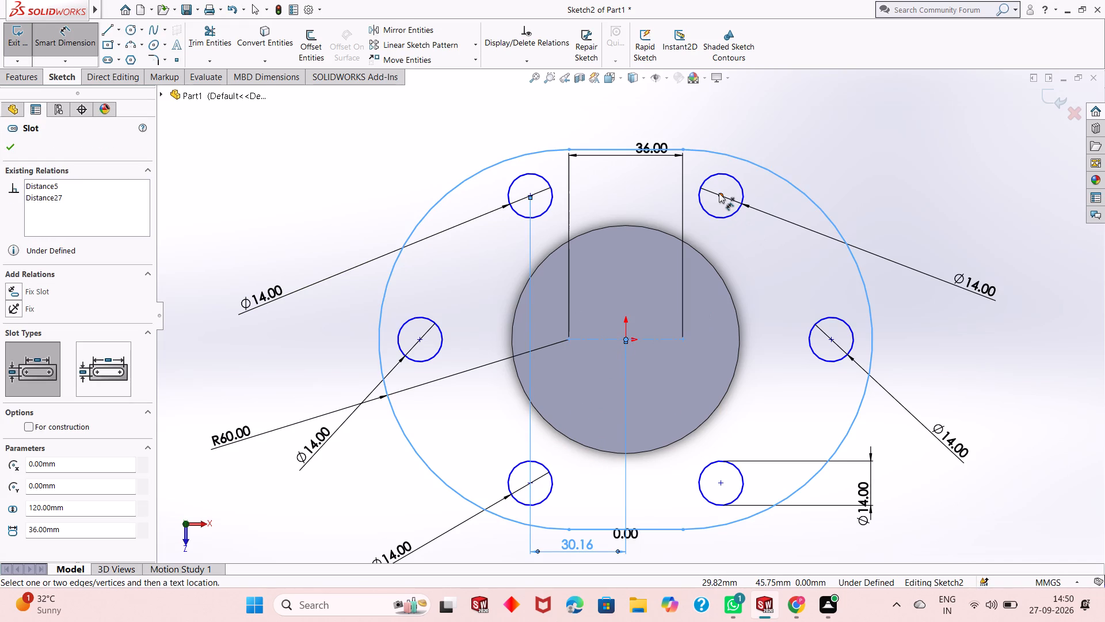
left_click(719, 193)
left_click(911, 211)
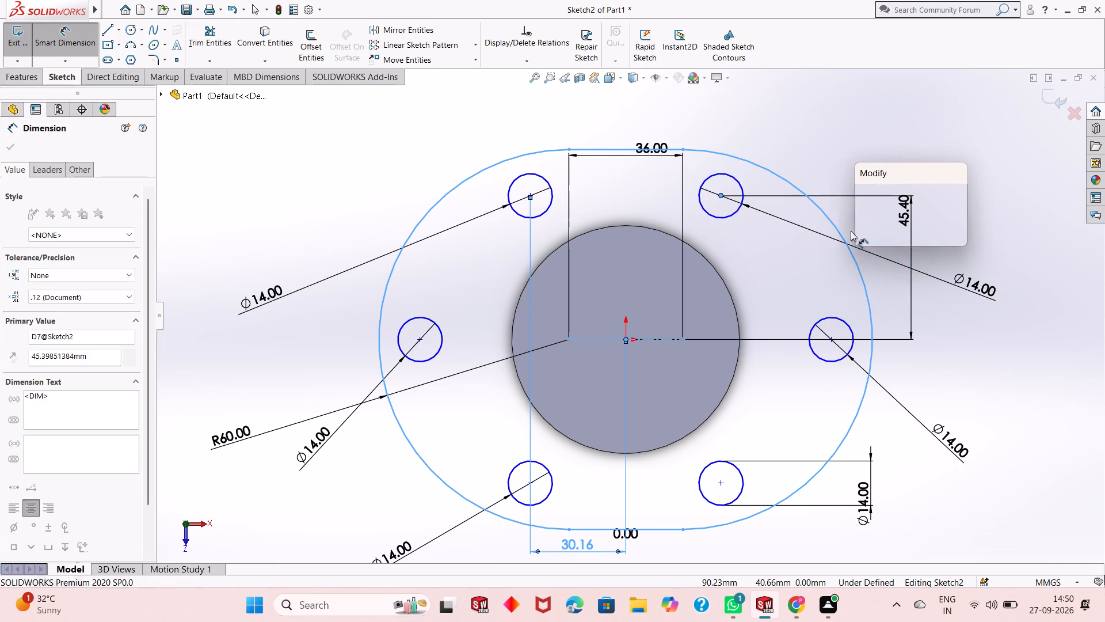
left_click(866, 194)
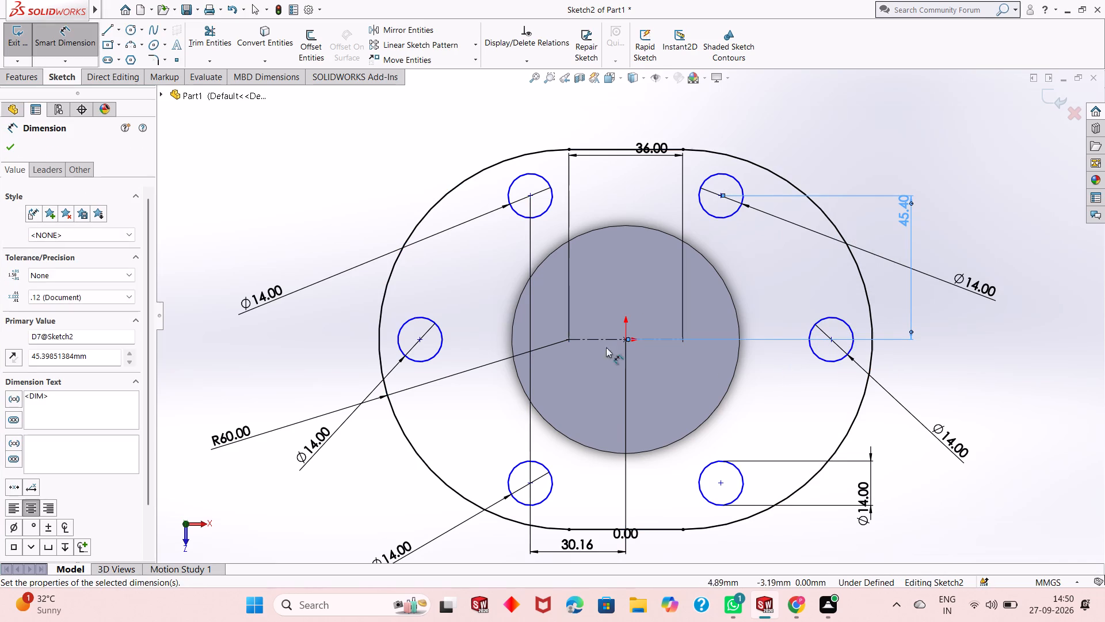
Dimension the horizontal distance from the leftmost hole's centre to the origin, keeping the drawn value.
left_click(421, 343)
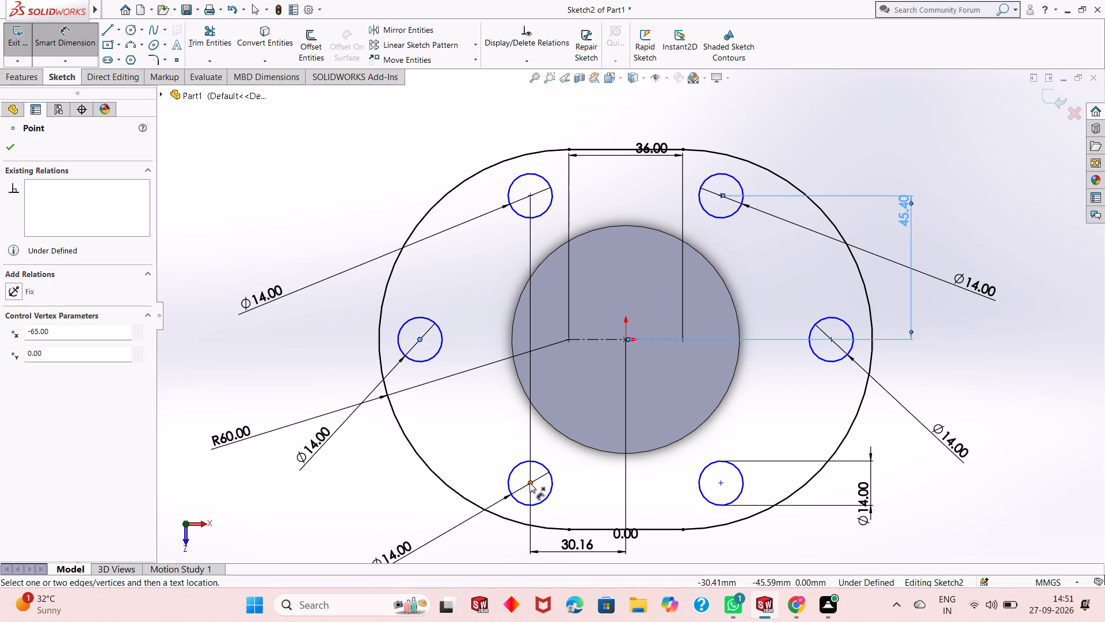
left_click(623, 339)
left_click(582, 468)
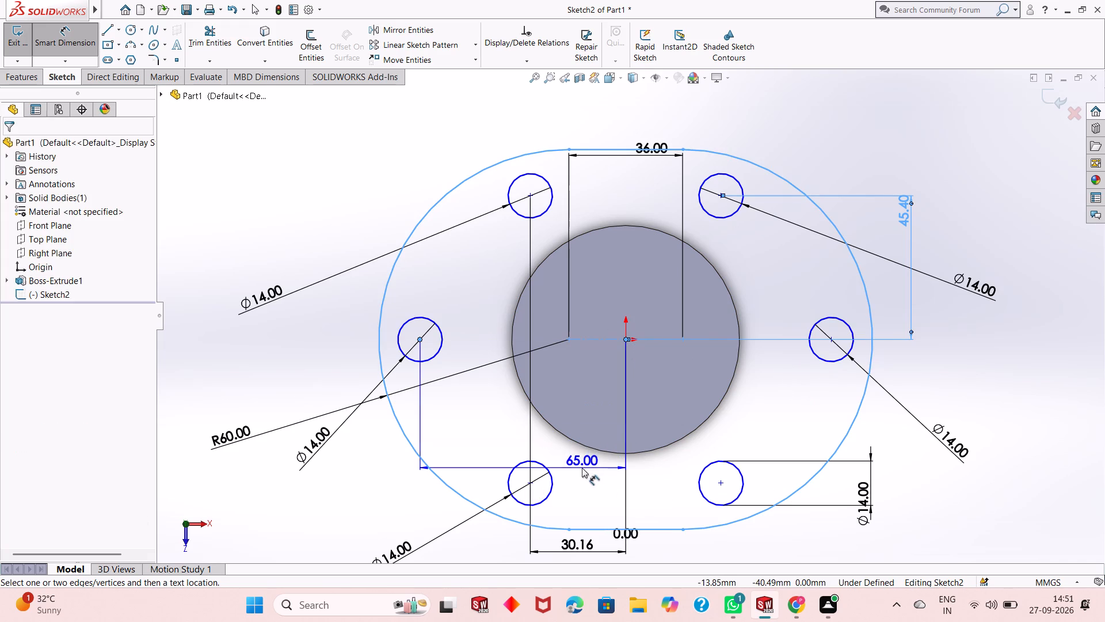
left_click(533, 453)
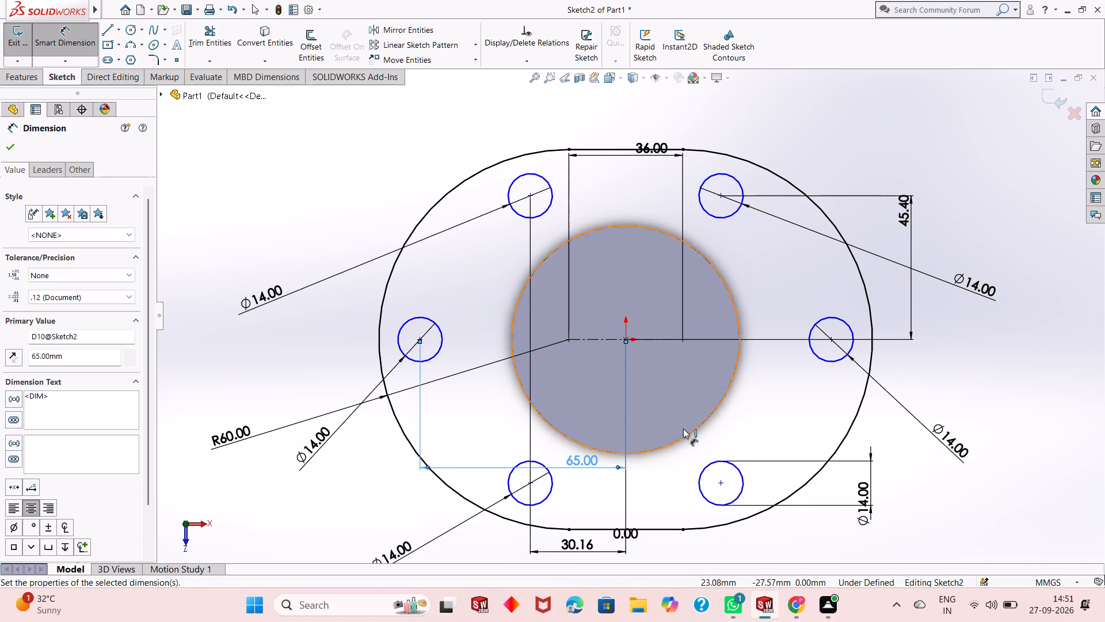
Dimension the horizontal distance from the origin to the lower-right hole's centre, keeping the drawn value.
left_click(626, 338)
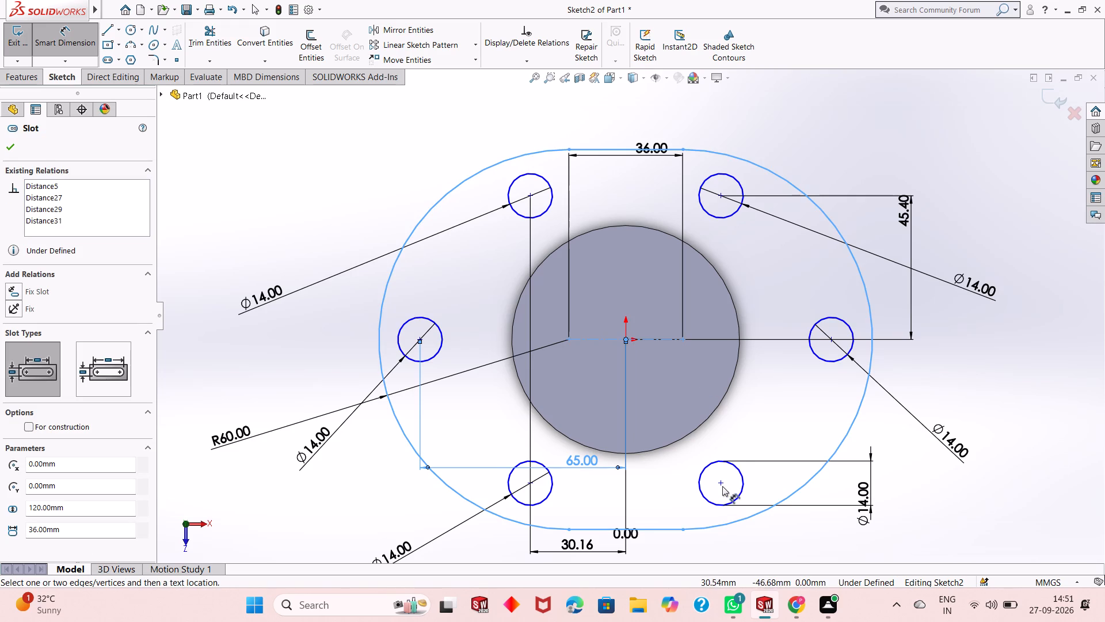
left_click(719, 482)
left_click(680, 544)
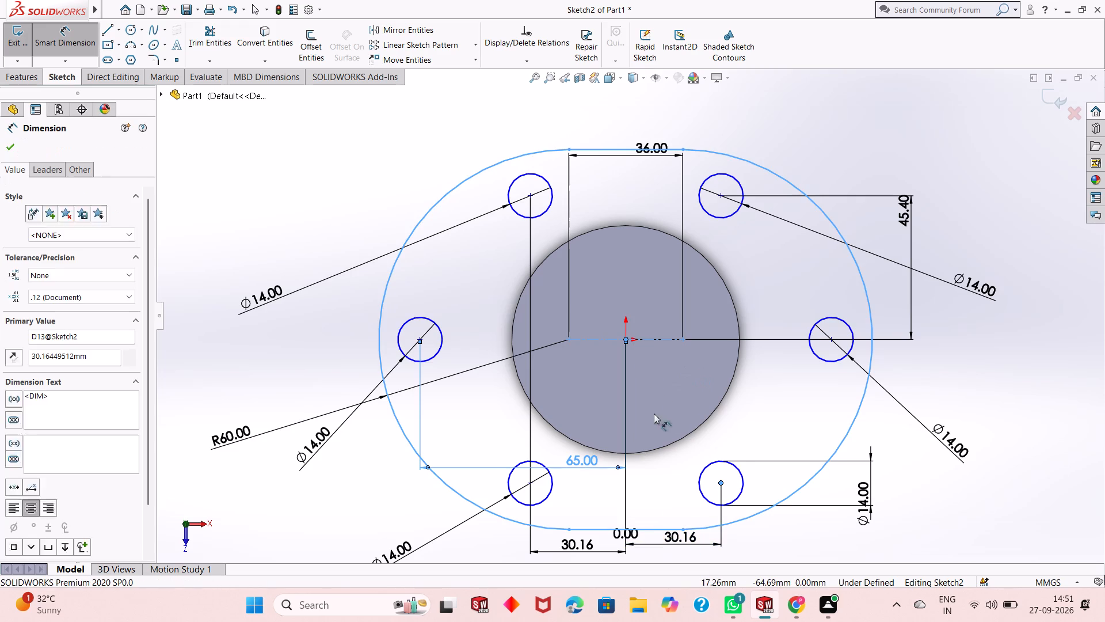
left_click(635, 527)
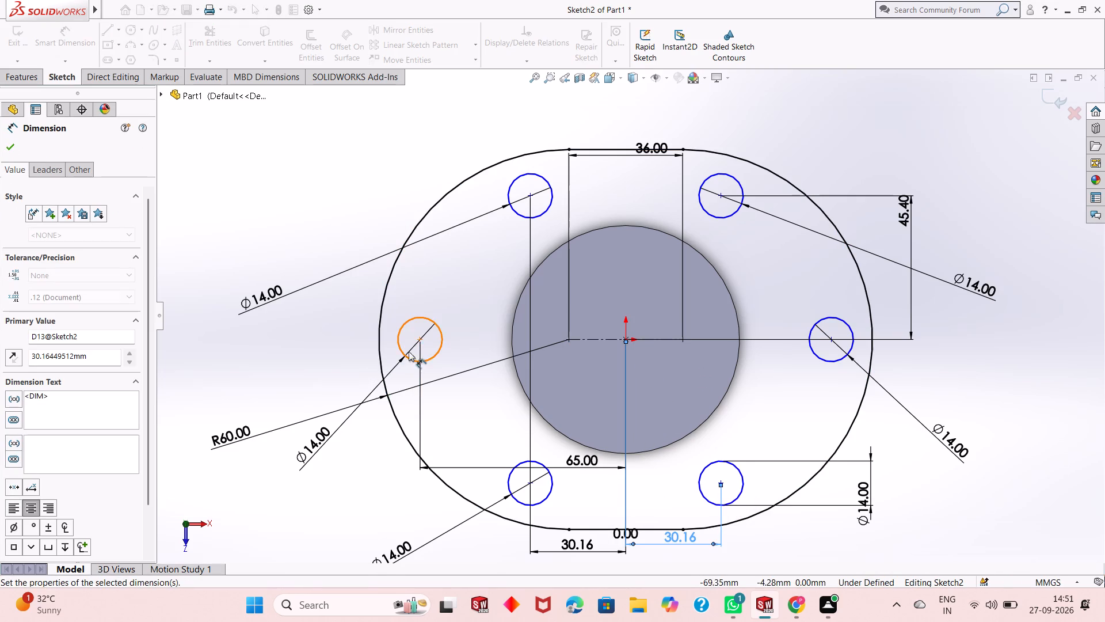
Dimension the vertical distance between the leftmost and upper-left holes' centres, keeping the drawn value.
left_click(422, 337)
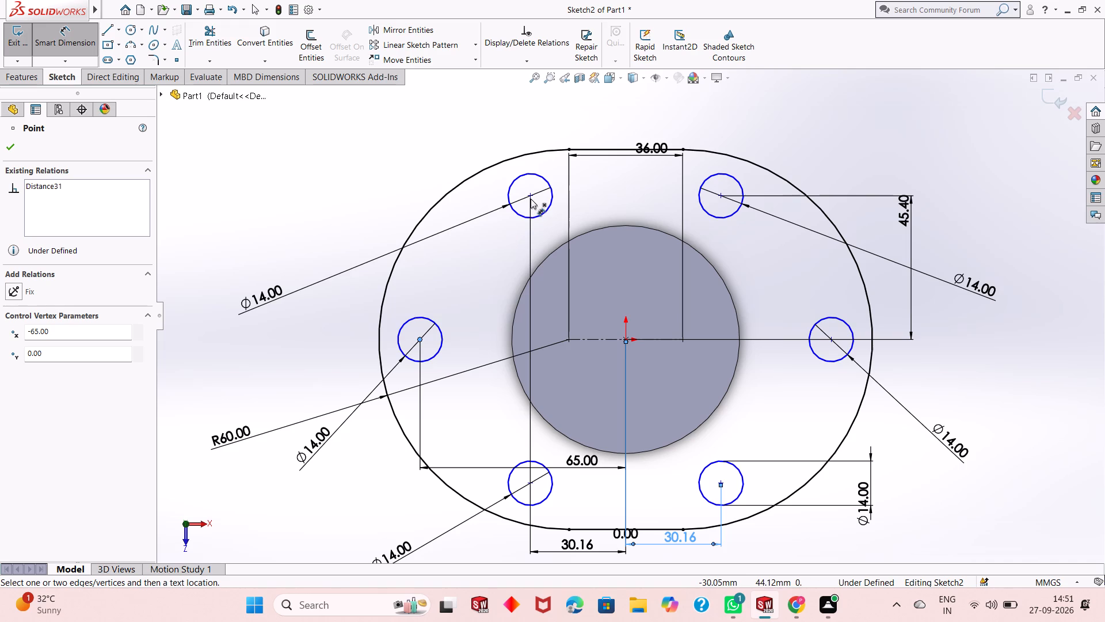
left_click(531, 199)
left_click(367, 204)
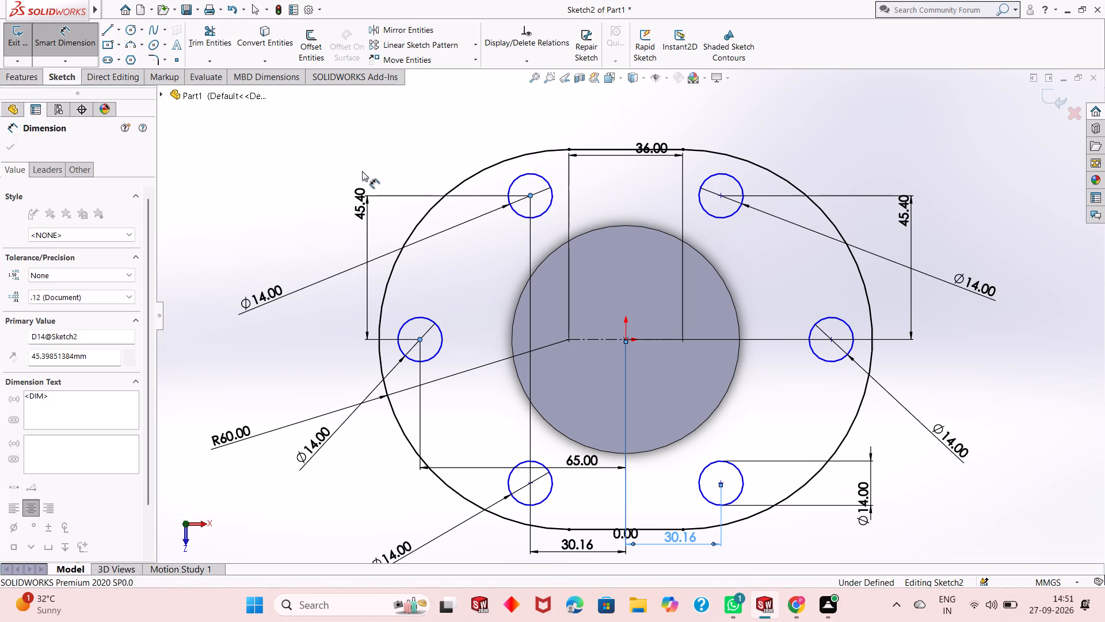
left_click(317, 189)
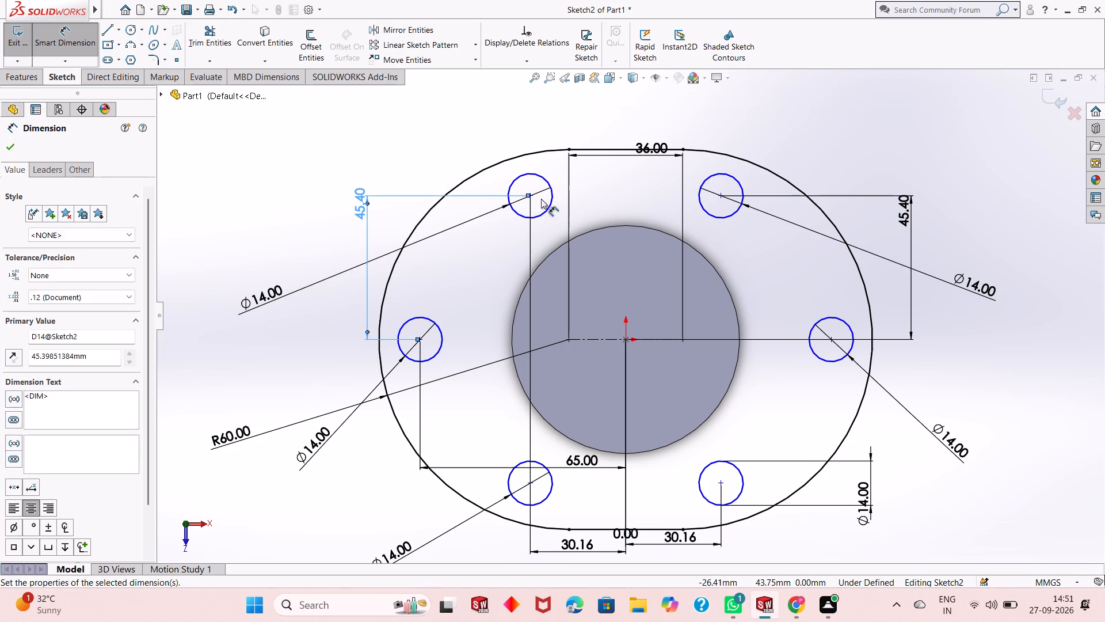
Dimension the horizontal distance between the leftmost and rightmost holes' centres above the slot, keeping the drawn value.
left_click(421, 337)
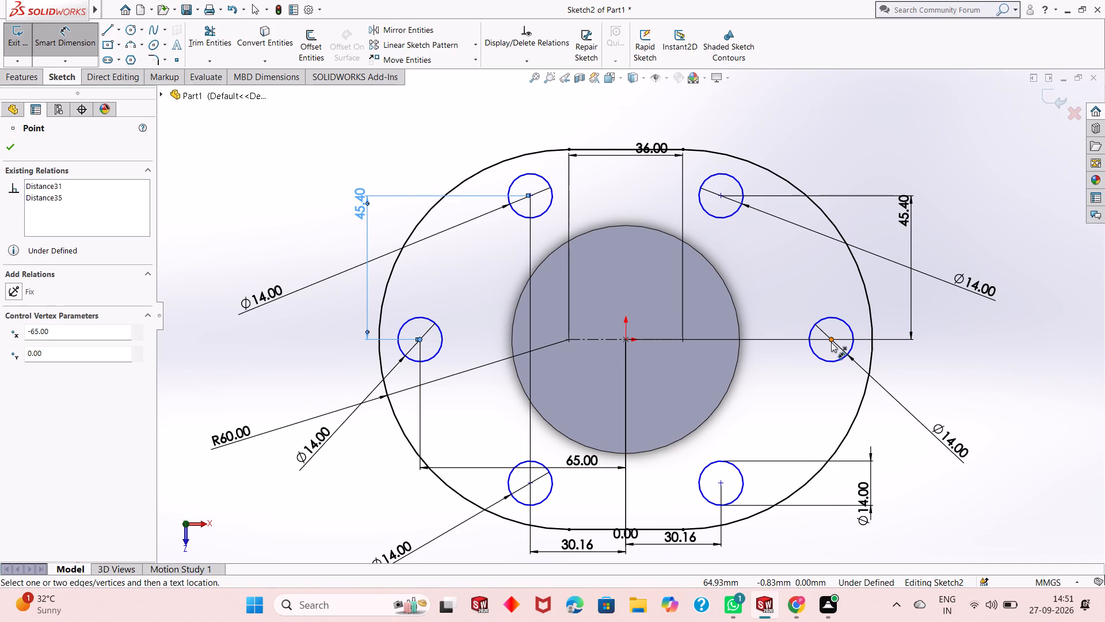
left_click(831, 342)
left_click(755, 116)
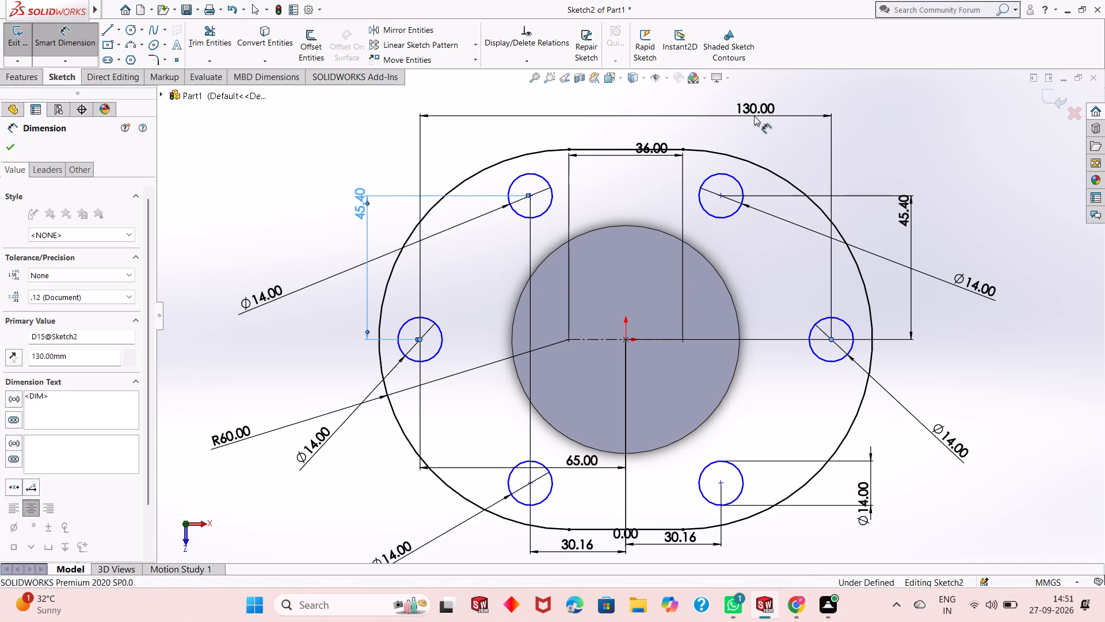
left_click(703, 101)
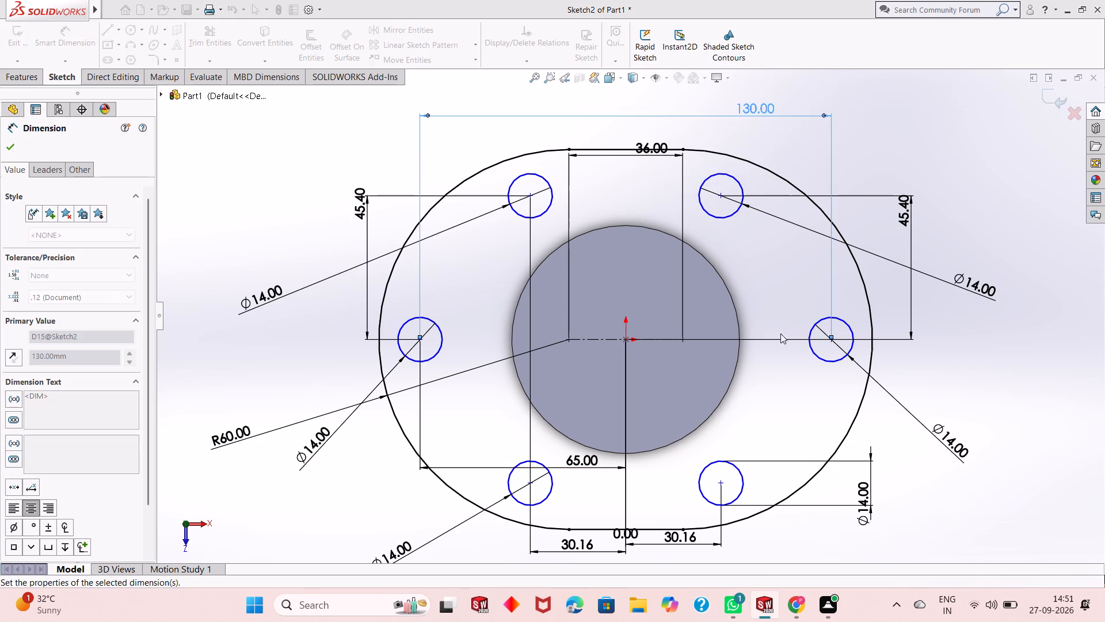
Dimension the horizontal distance from the origin to the upper-right hole's centre above the slot, keeping the drawn value.
left_click(625, 342)
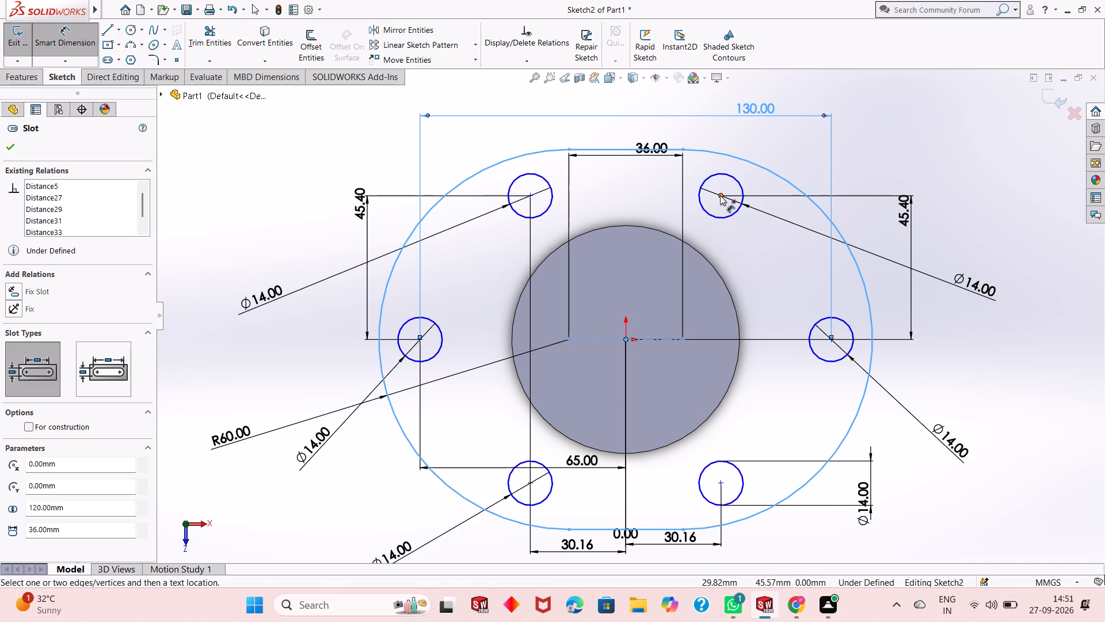
left_click(720, 195)
left_click(701, 129)
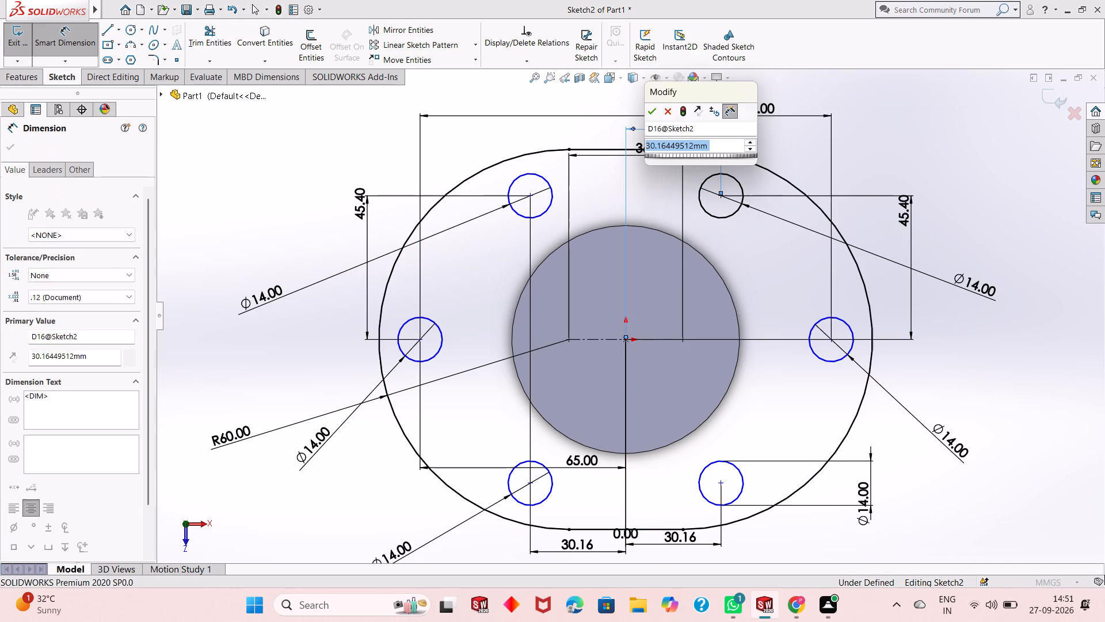
left_click(651, 110)
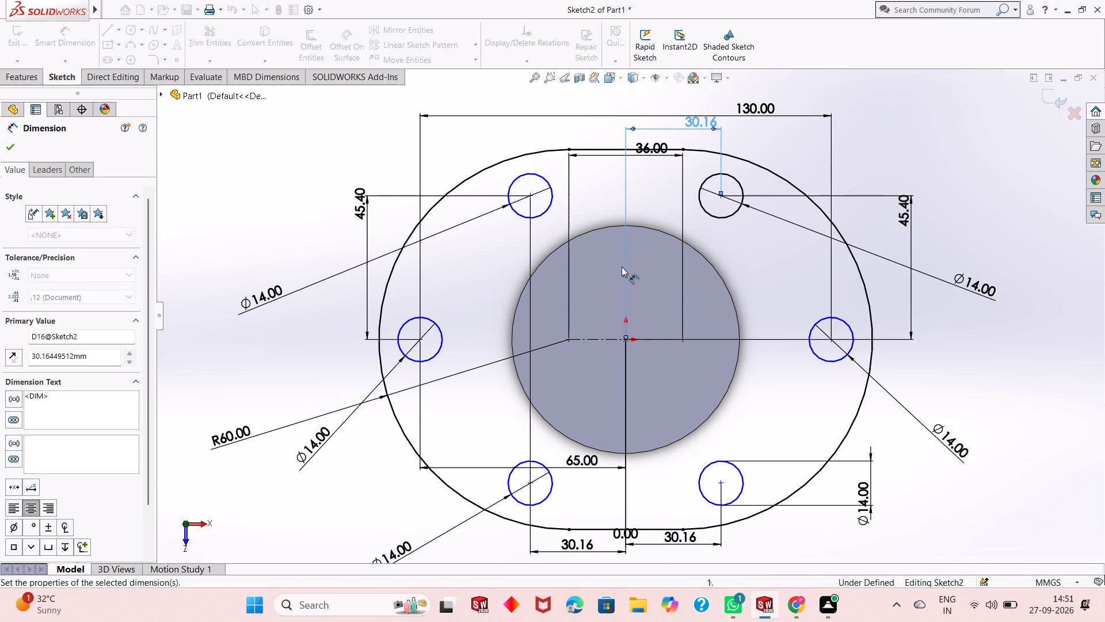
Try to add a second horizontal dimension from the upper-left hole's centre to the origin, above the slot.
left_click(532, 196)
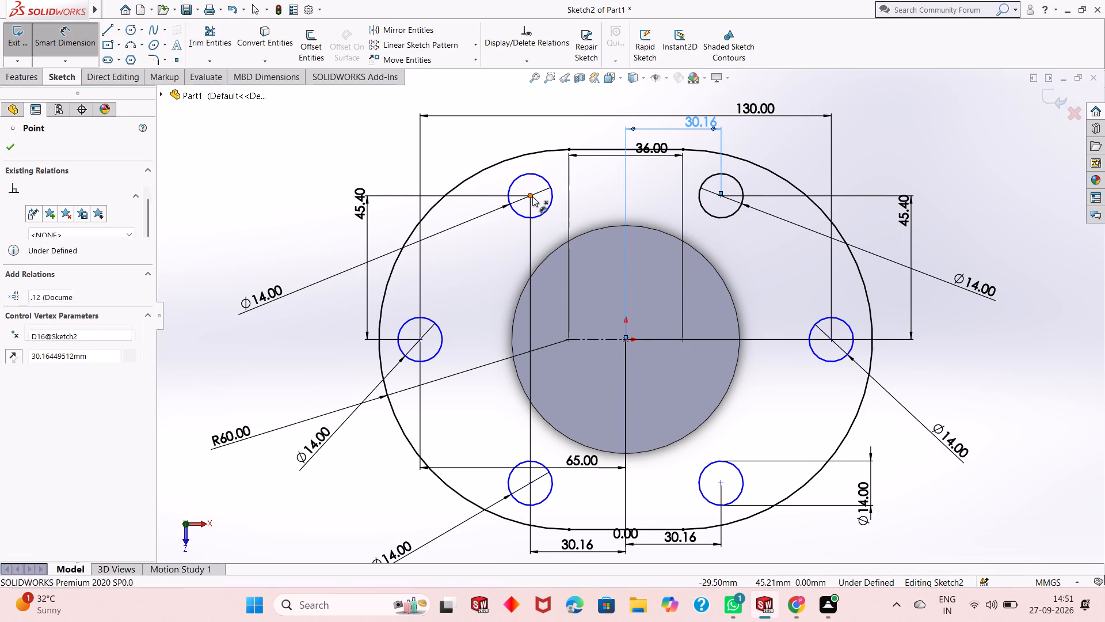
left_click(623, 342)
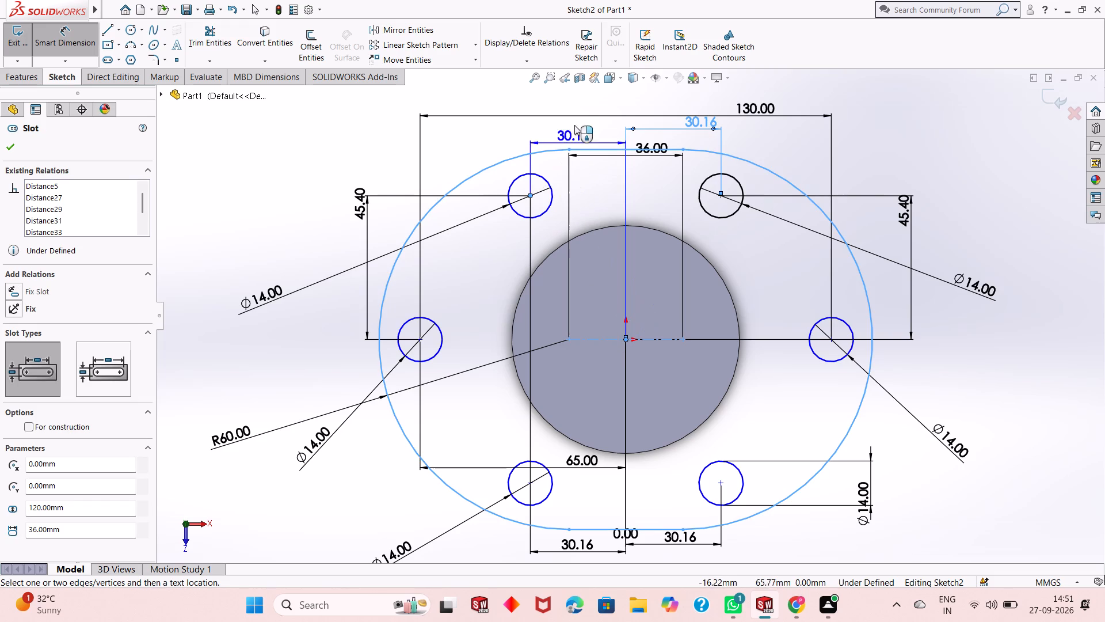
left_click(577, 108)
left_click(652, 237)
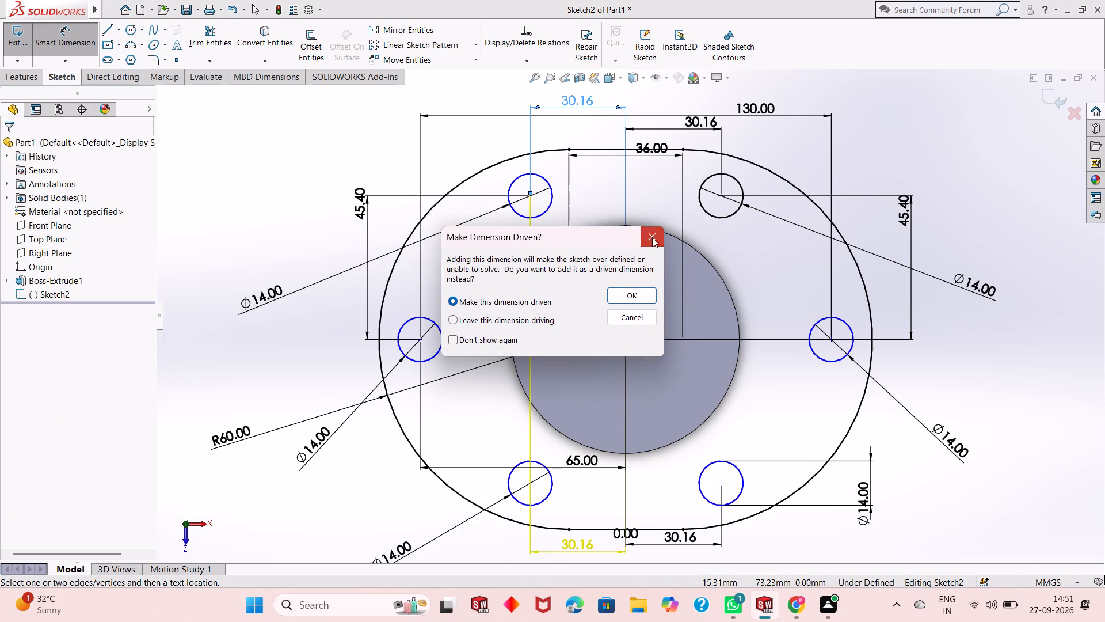
Dimension the vertical distance between the lower-left and upper-left holes' centres, keeping the drawn value.
left_click(530, 483)
left_click(529, 196)
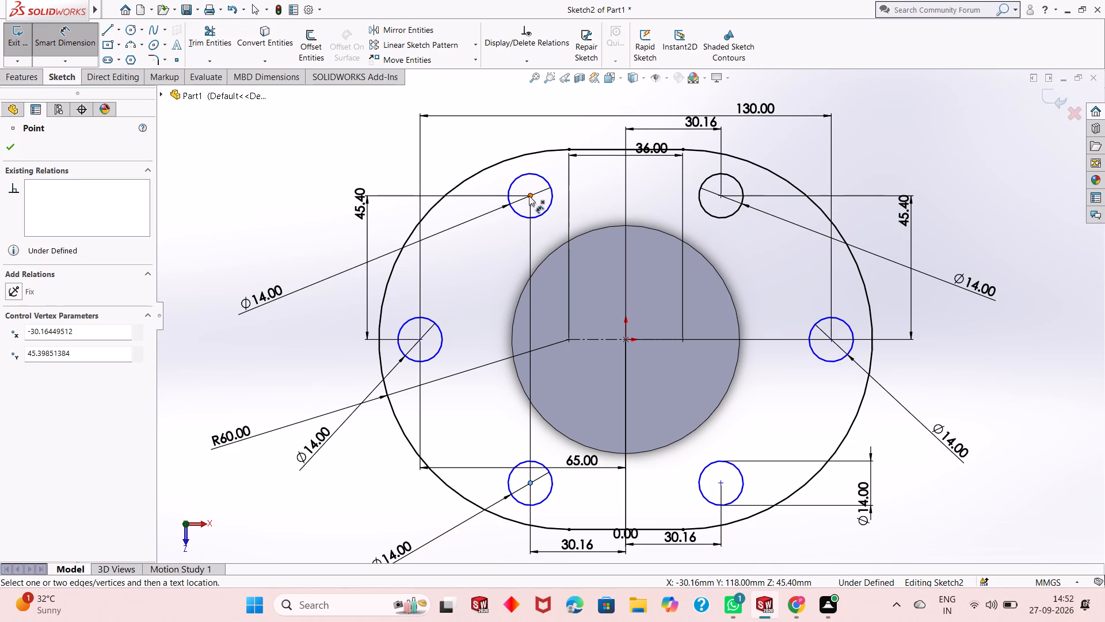
left_click(308, 203)
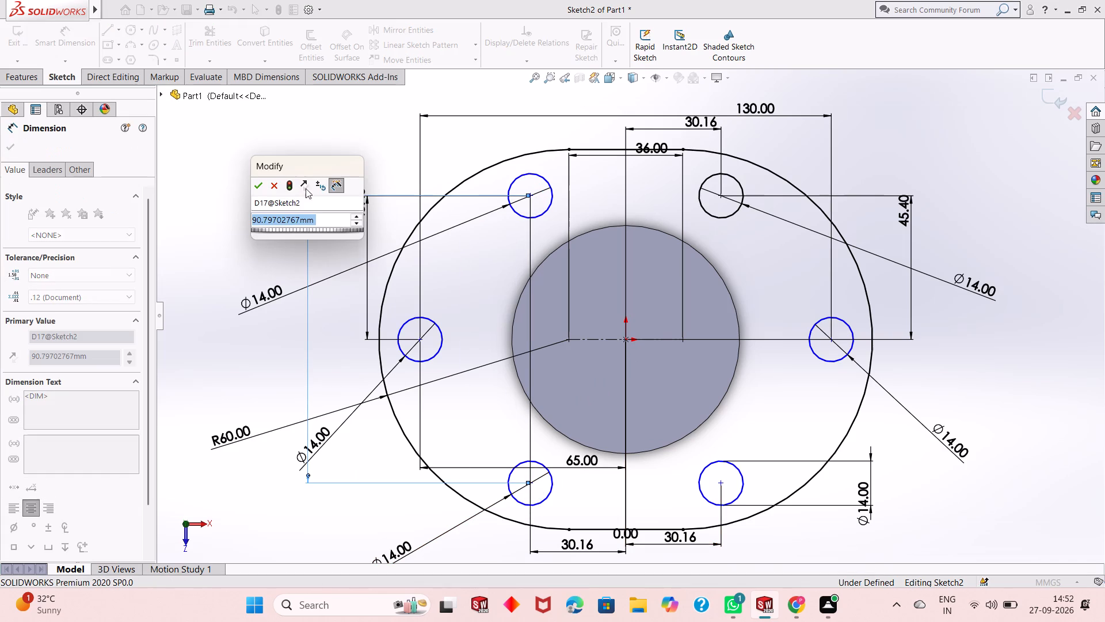
left_click(260, 184)
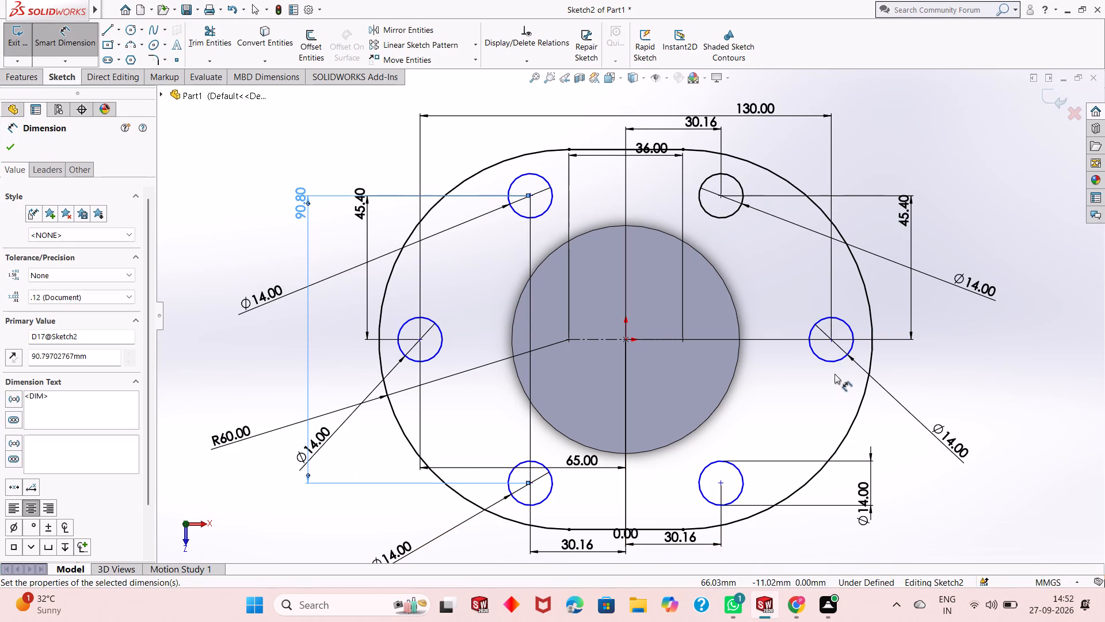
Dimension the vertical distance between the rightmost and lower-right holes' centres, keeping the drawn value.
left_click(829, 341)
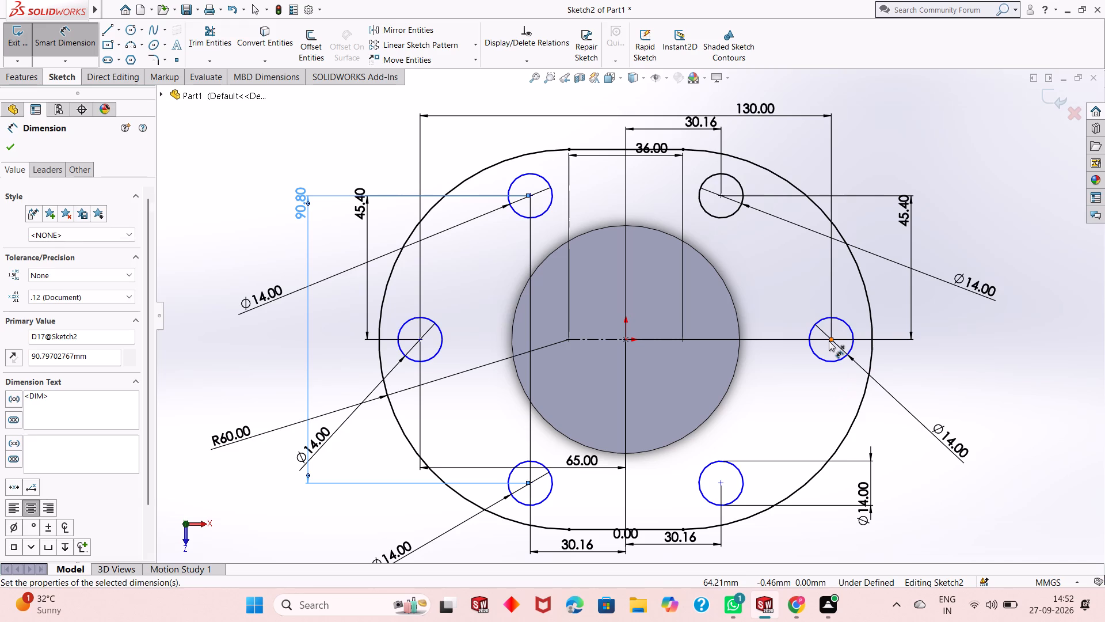
left_click(723, 483)
left_click(992, 447)
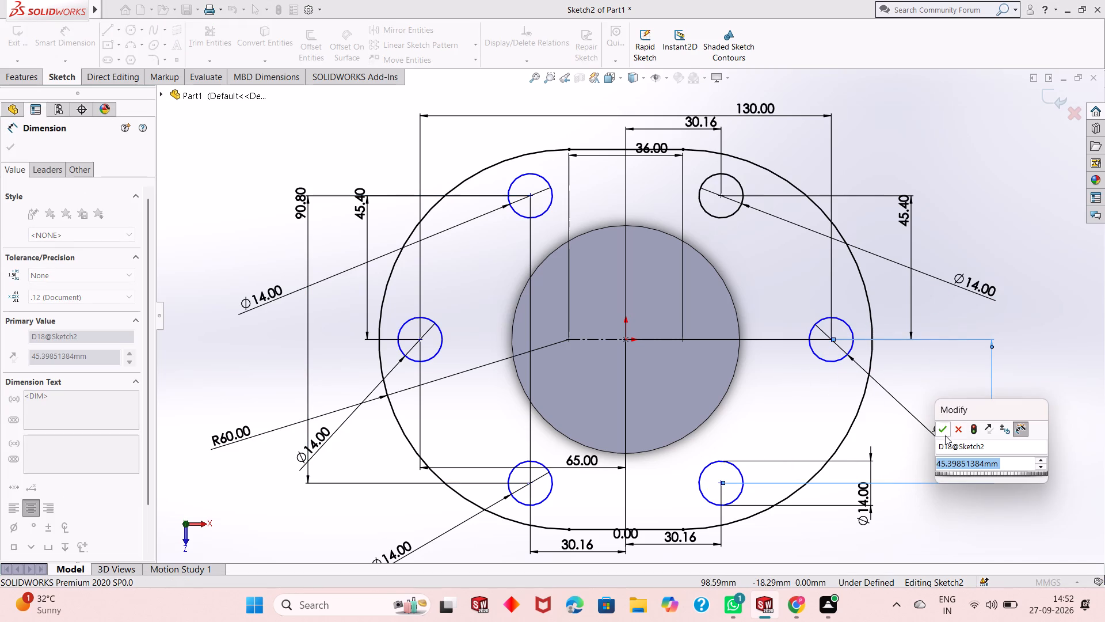
left_click(945, 434)
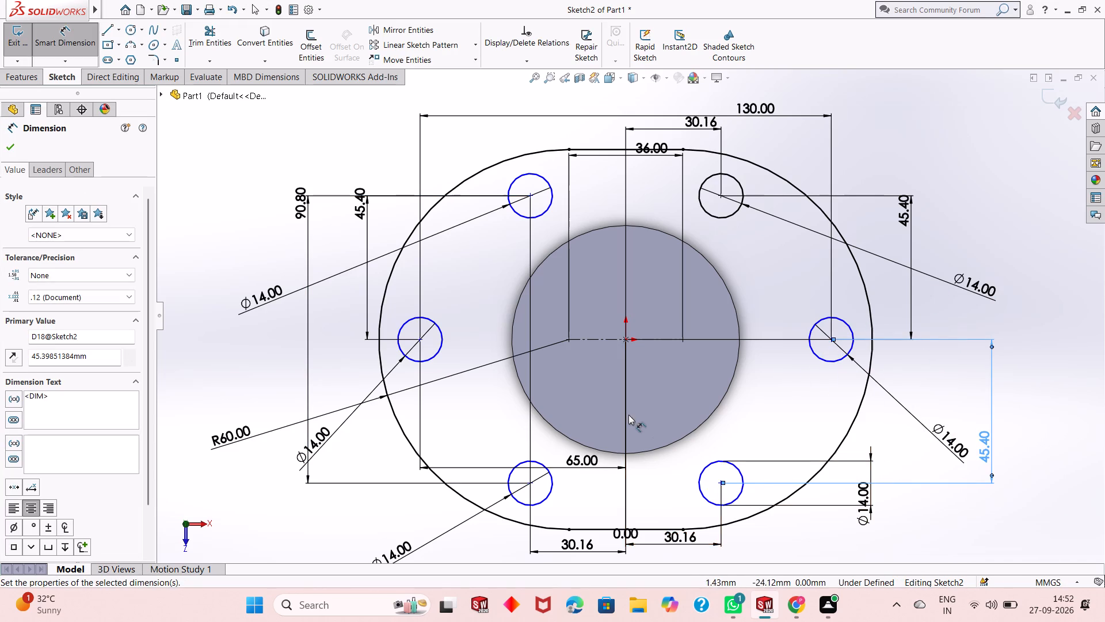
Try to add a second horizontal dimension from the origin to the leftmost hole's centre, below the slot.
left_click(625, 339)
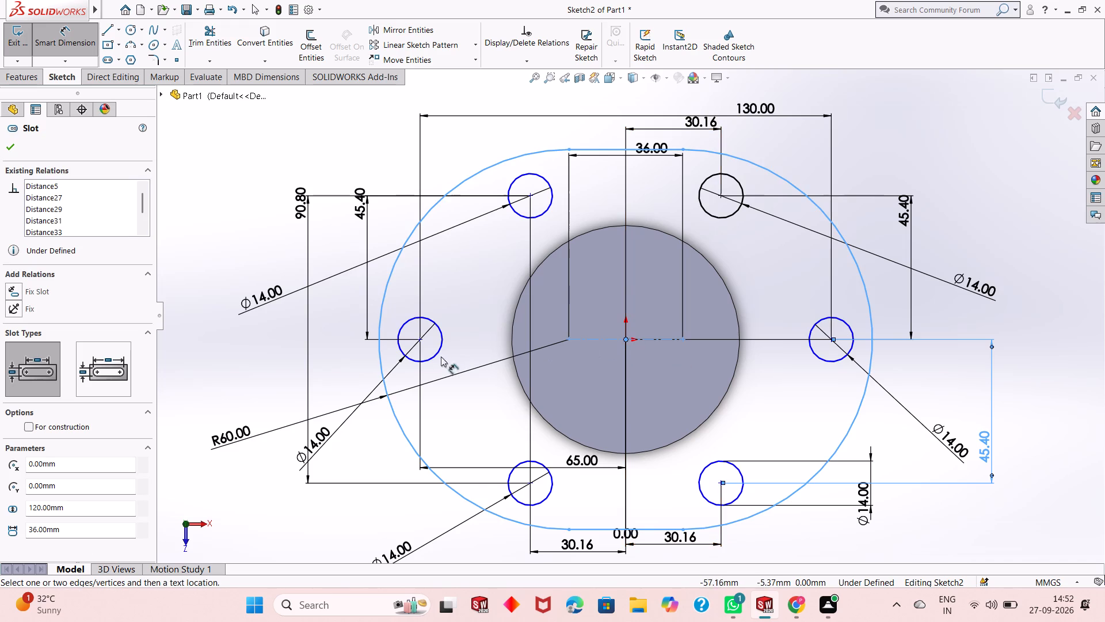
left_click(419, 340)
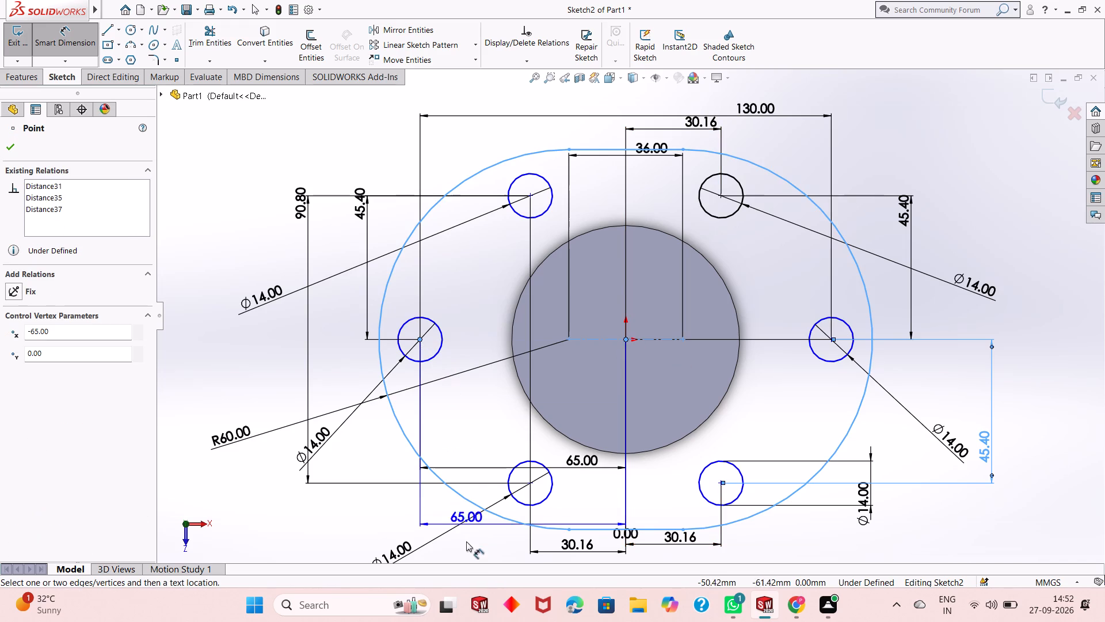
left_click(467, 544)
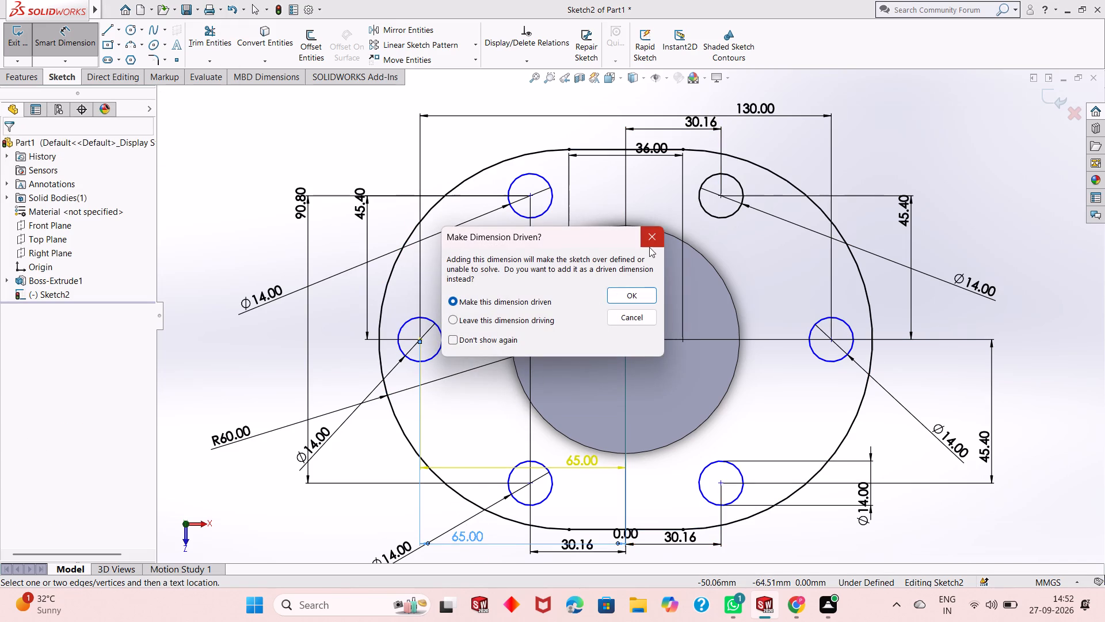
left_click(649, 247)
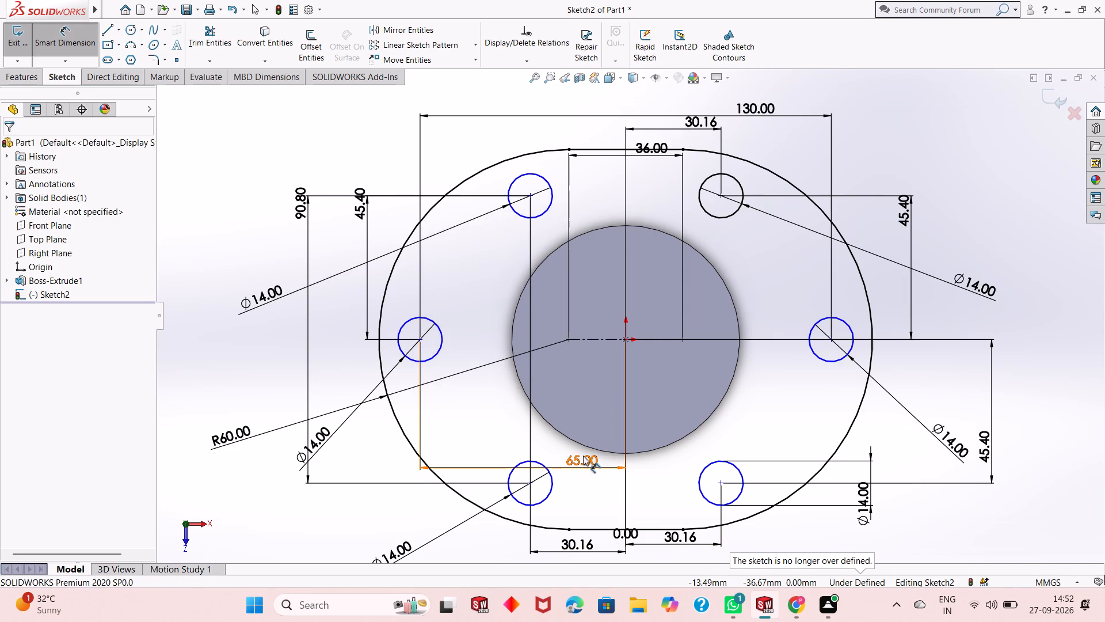
Dimension the horizontal distance from the origin to the rightmost hole's centre, keeping the drawn value.
left_click(626, 340)
left_click(829, 341)
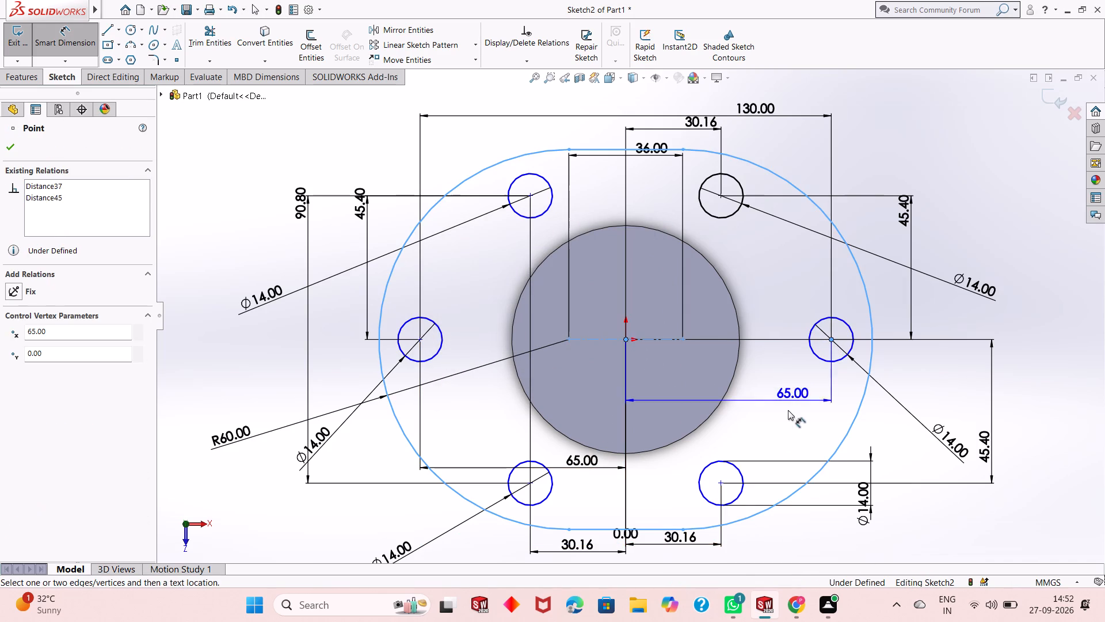
left_click(786, 418)
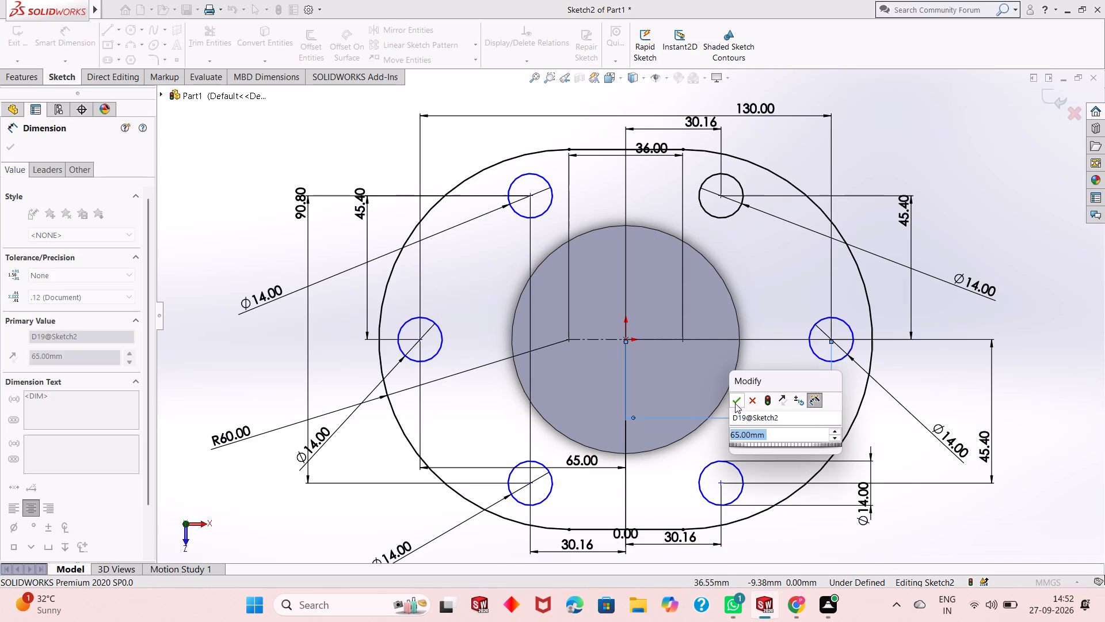
left_click(735, 399)
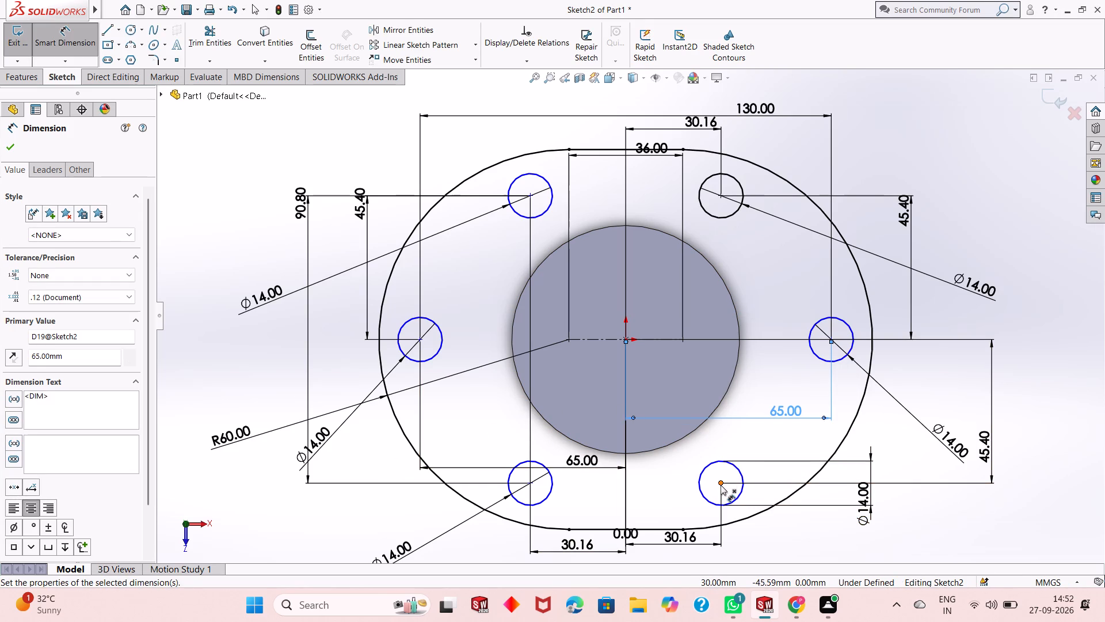
Add an aligned dimension between the lower-left and upper-right holes' centres, keeping the drawn value.
left_click(528, 486)
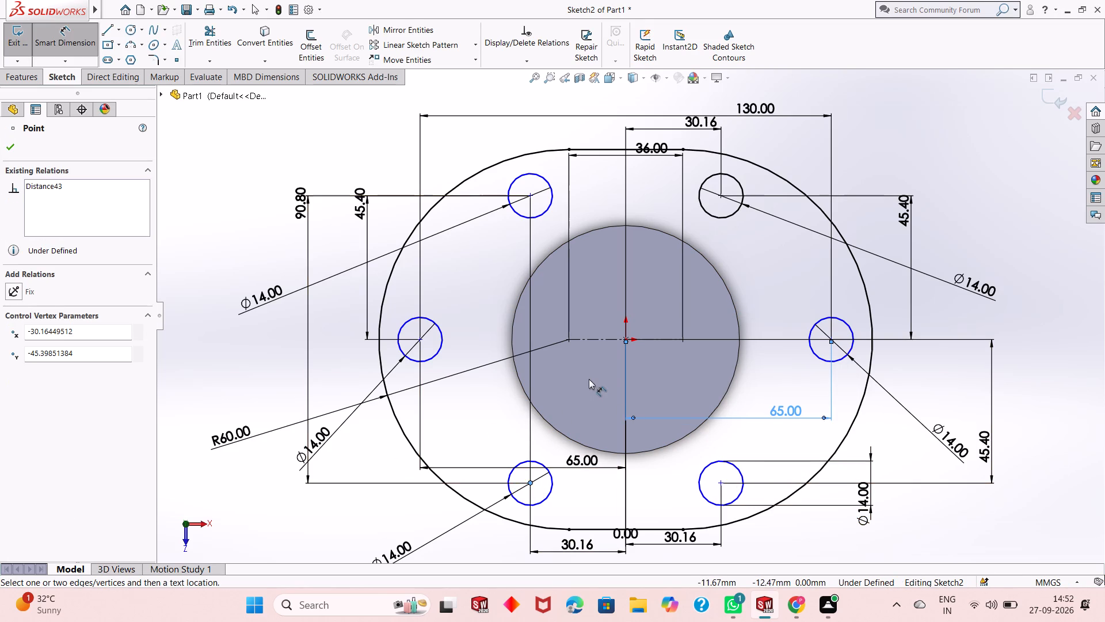
left_click(721, 195)
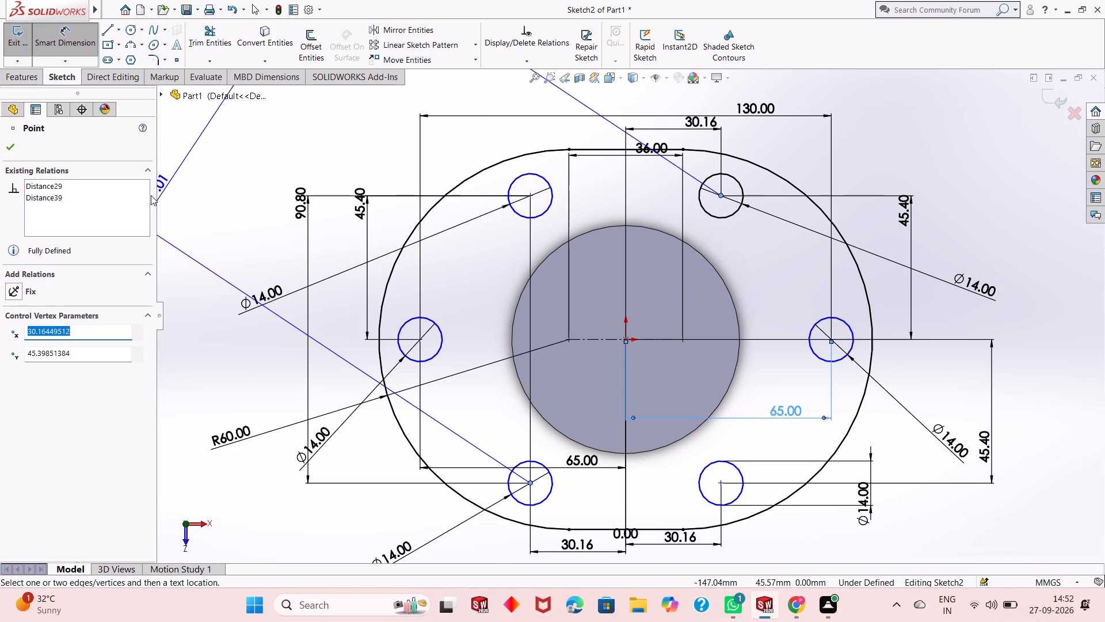
left_click(295, 150)
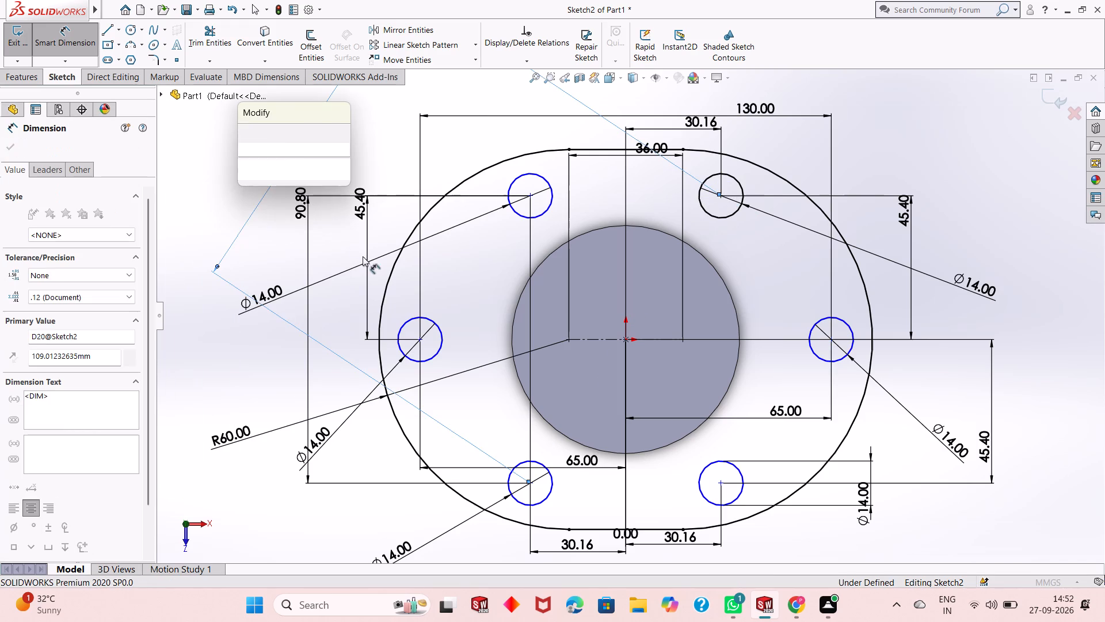
left_click(245, 129)
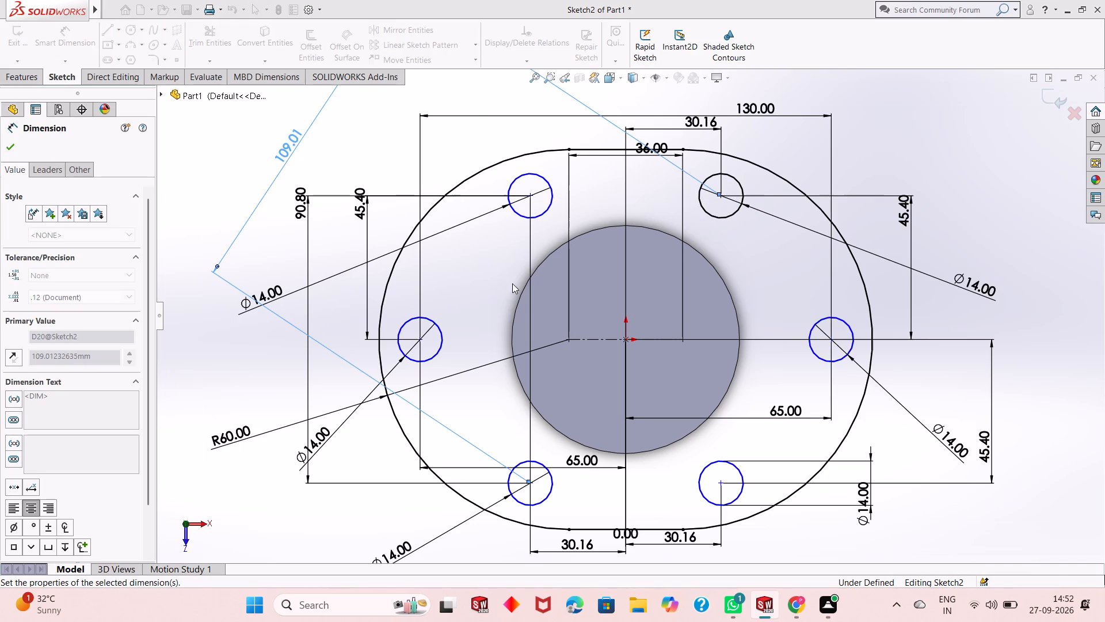
Add an aligned dimension from the origin to the upper-left hole's centre, keeping the drawn value, and end dimensioning.
left_click(626, 337)
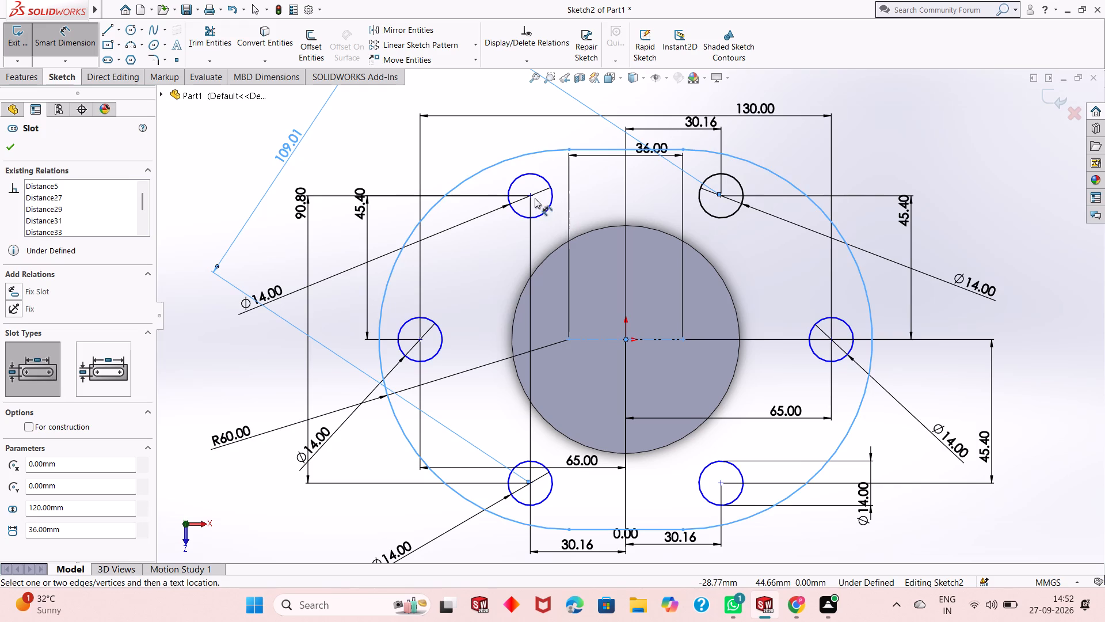
left_click(531, 197)
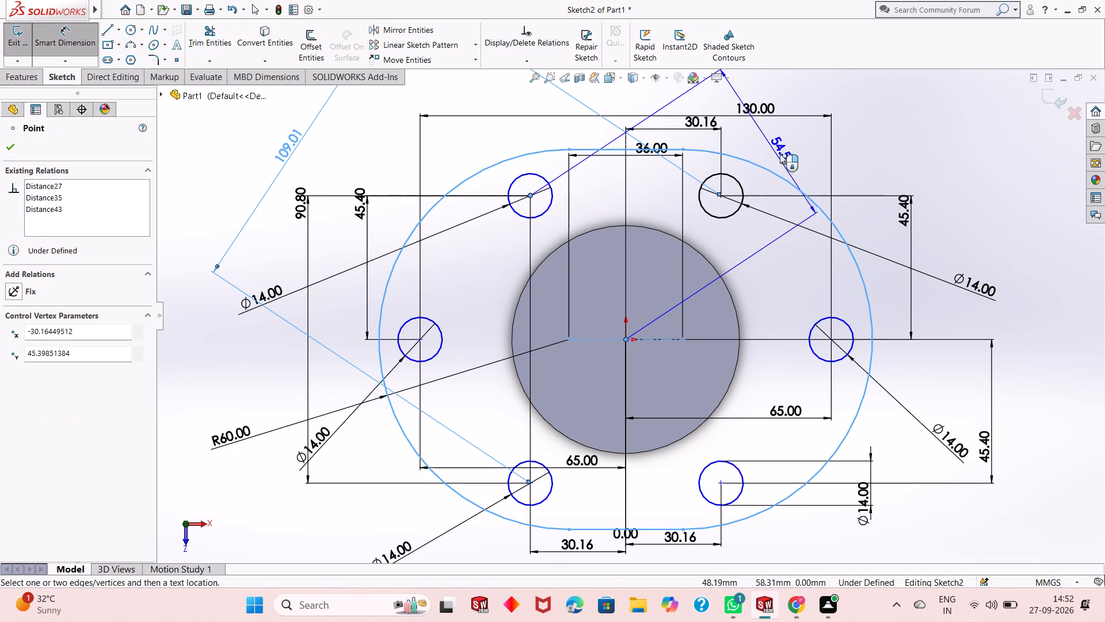
left_click(780, 153)
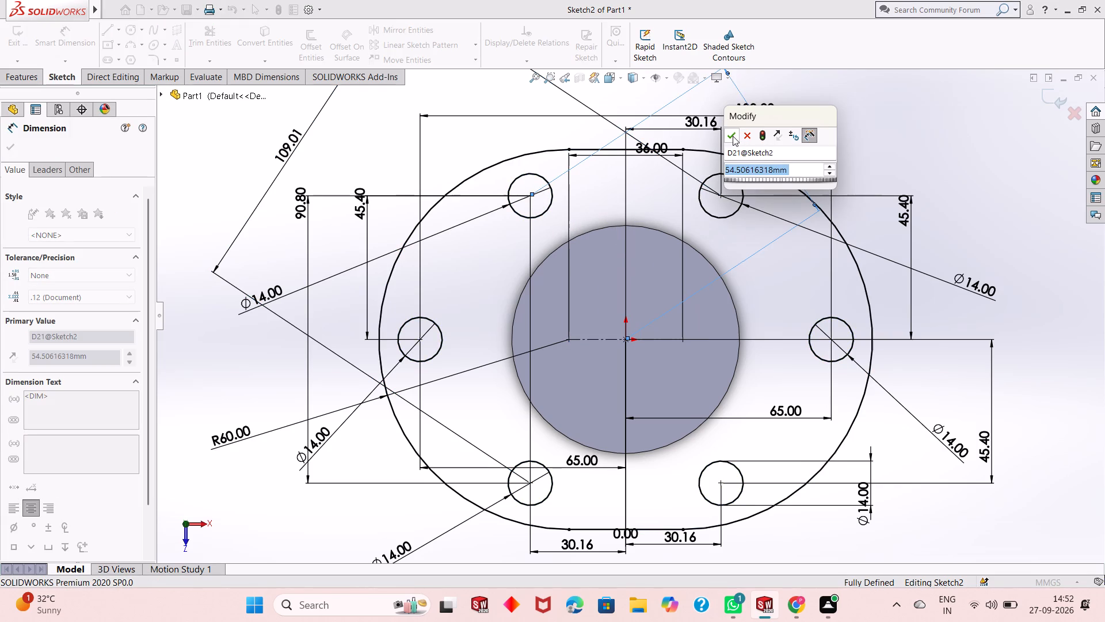
left_click(733, 136)
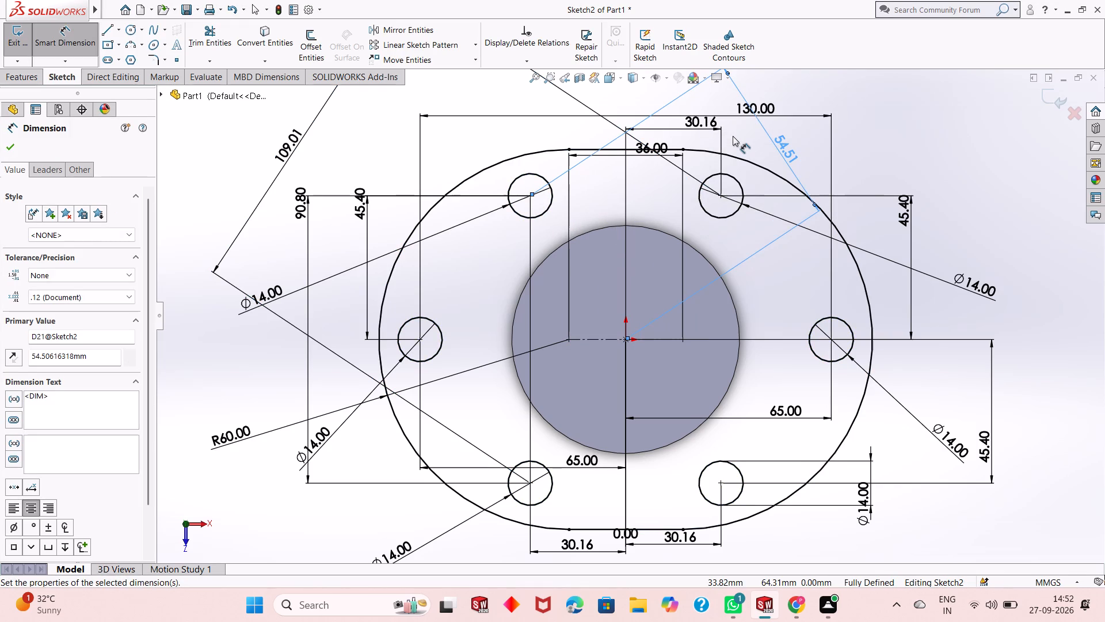
right_click(872, 142)
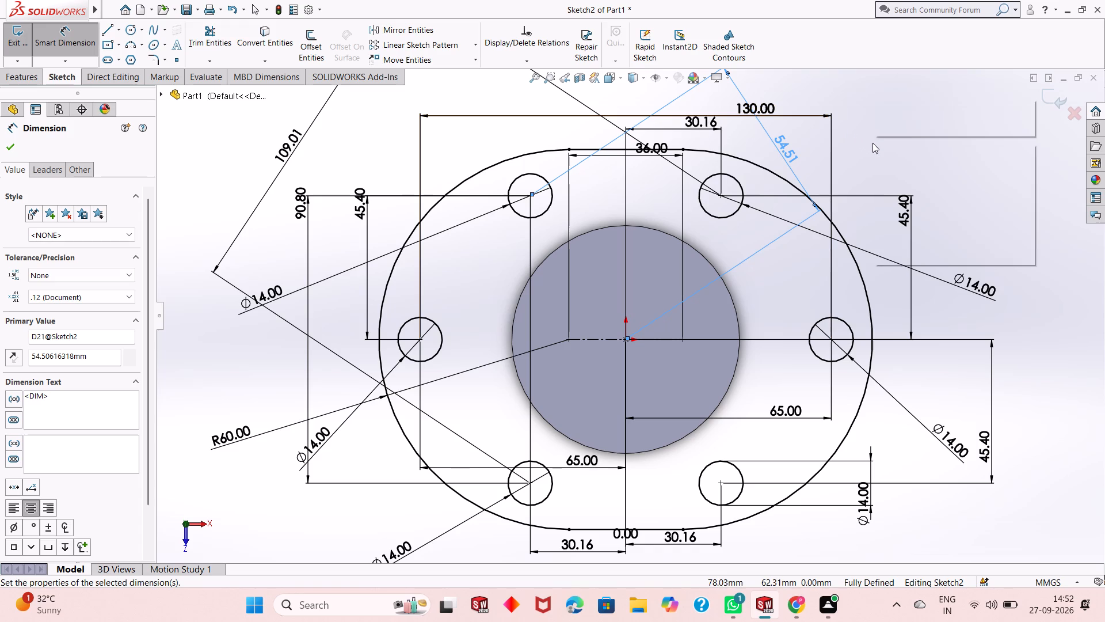
left_click(912, 181)
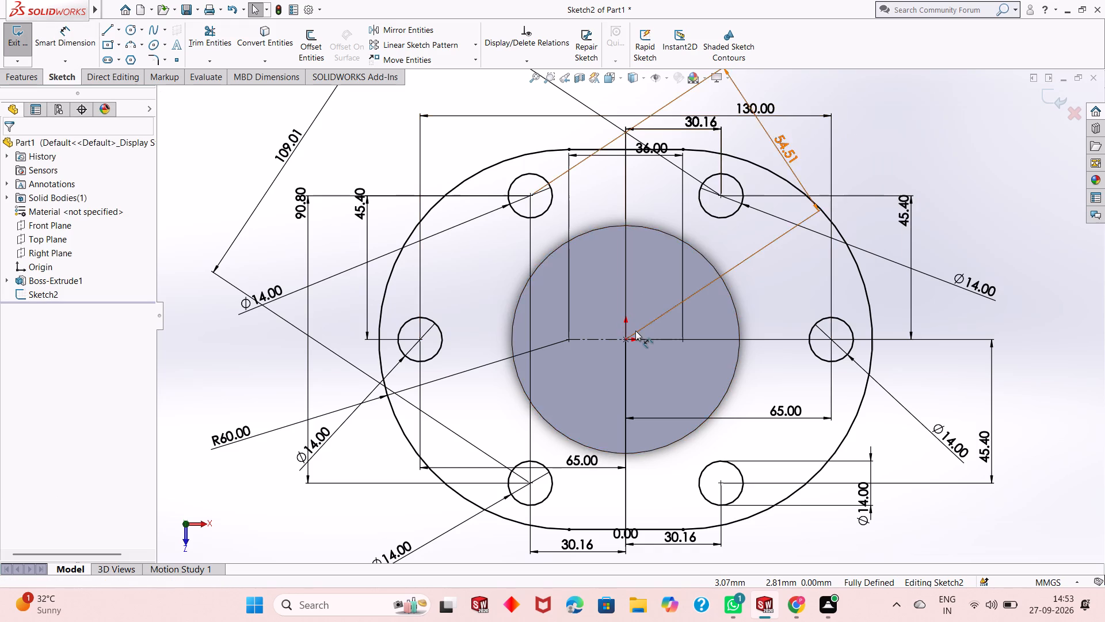
scroll(635, 331, "up", 1)
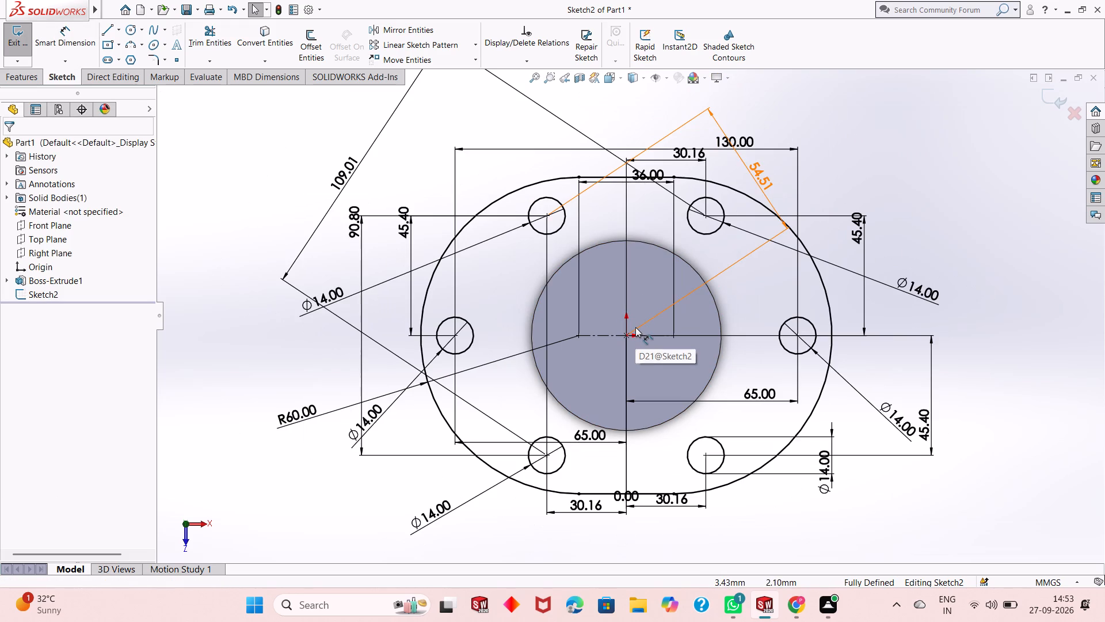
right_click(868, 154)
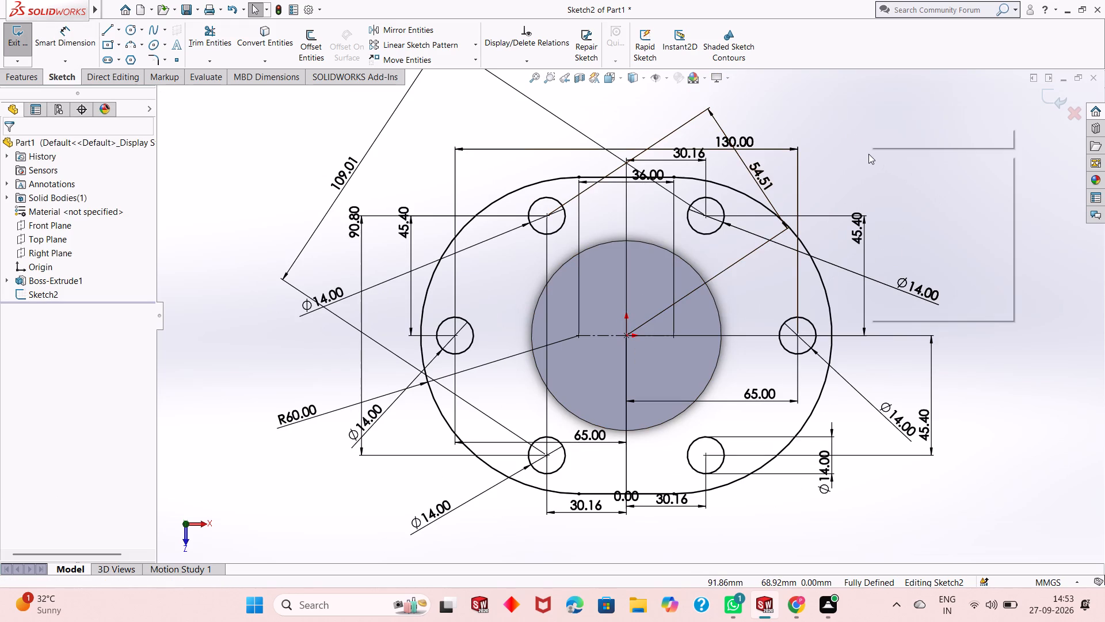
left_click(833, 164)
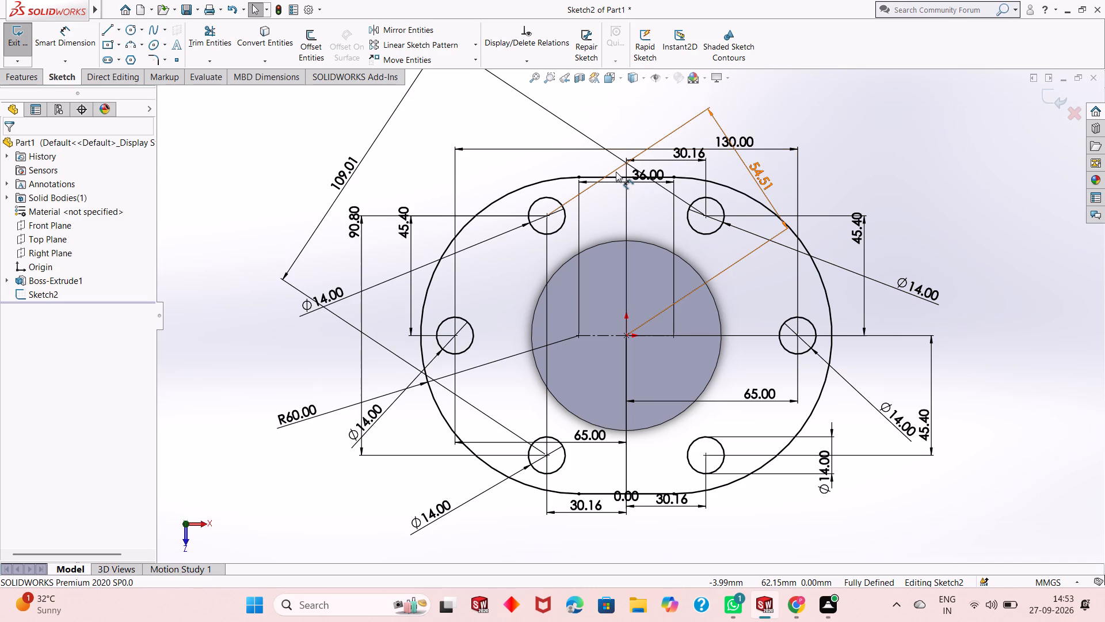
Extrude the slot flange sketch with its six holes as a 10 mm blind boss merged with the cylinder.
left_click(28, 79)
scroll(618, 268, "up", 1)
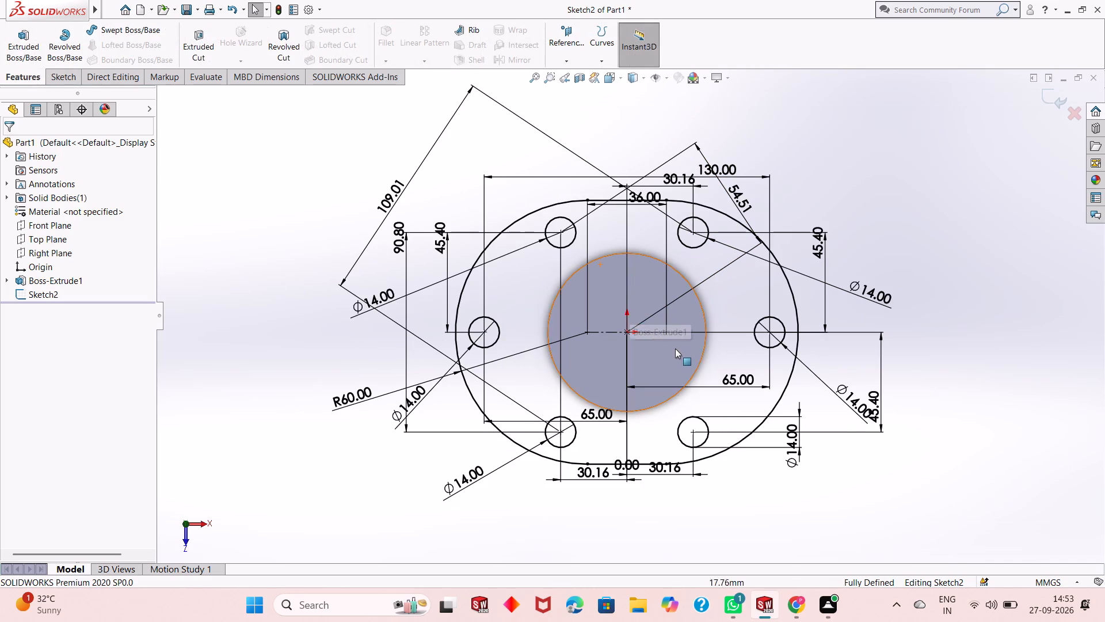
middle_click_drag(675, 352, 675, 286)
scroll(675, 284, "up", 1)
scroll(662, 213, "up", 2)
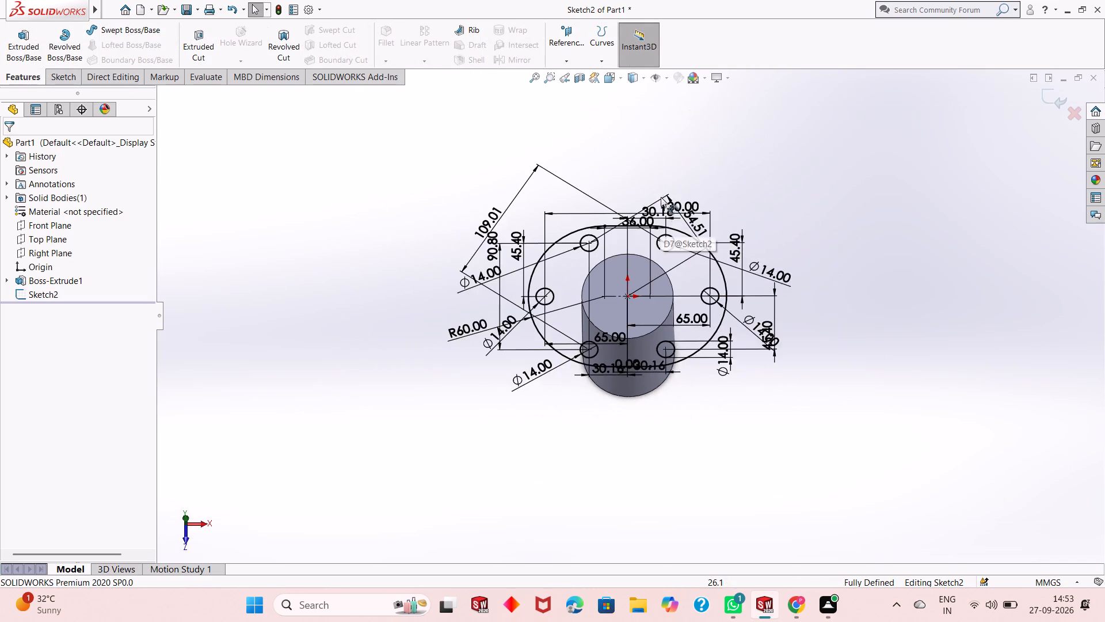
scroll(661, 175, "down", 1)
scroll(631, 294, "down", 1)
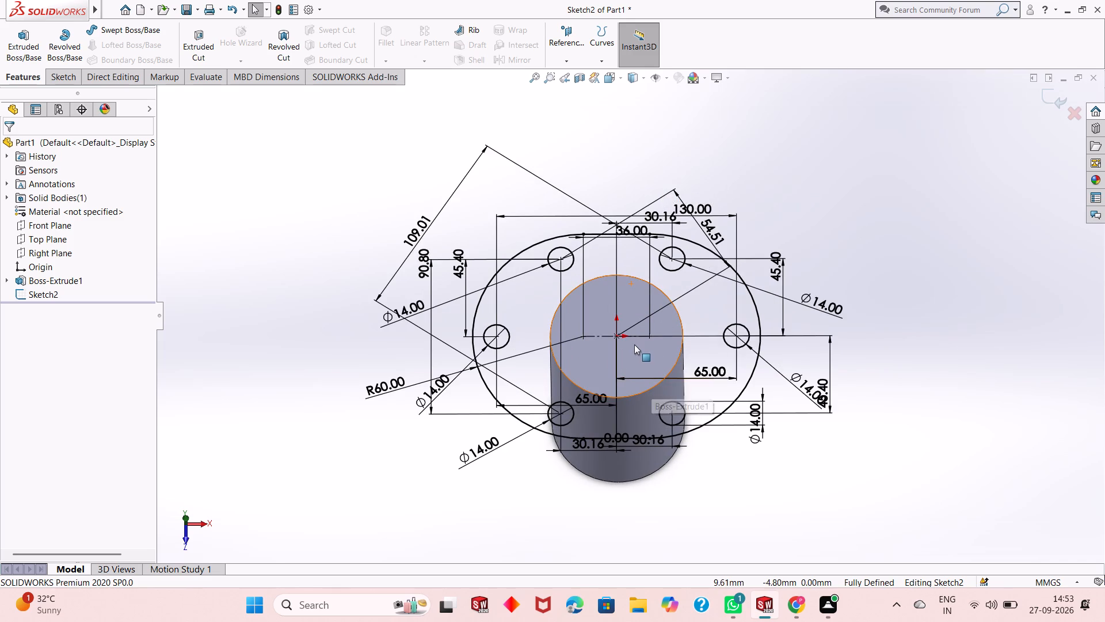
scroll(634, 344, "down", 2)
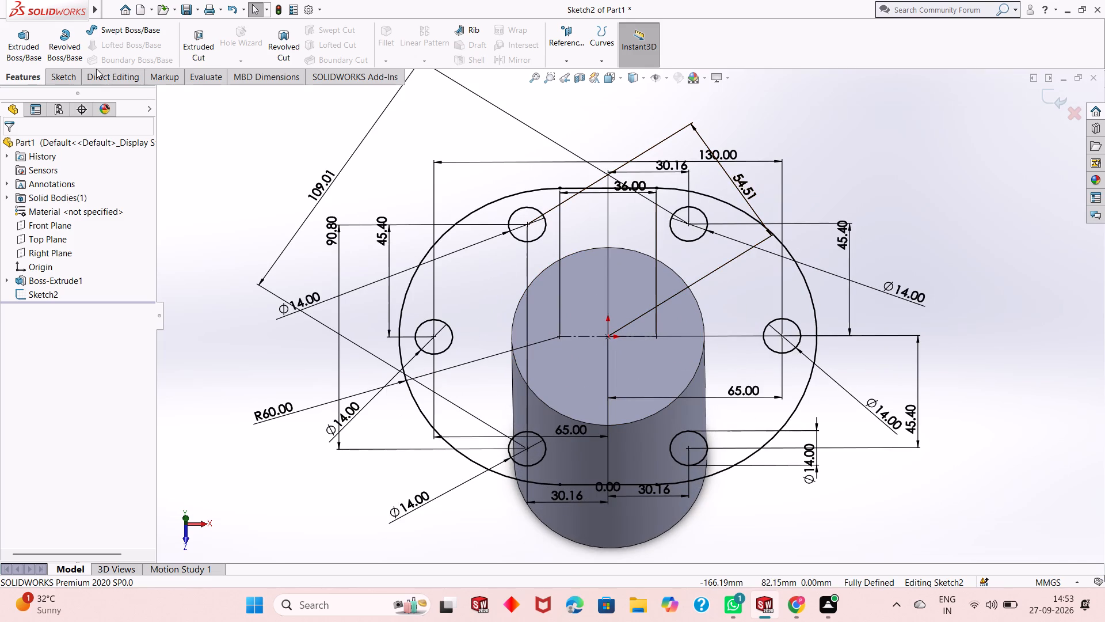
left_click(21, 45)
middle_click_drag(741, 434, 737, 398)
scroll(733, 395, "up", 4)
scroll(609, 207, "down", 1)
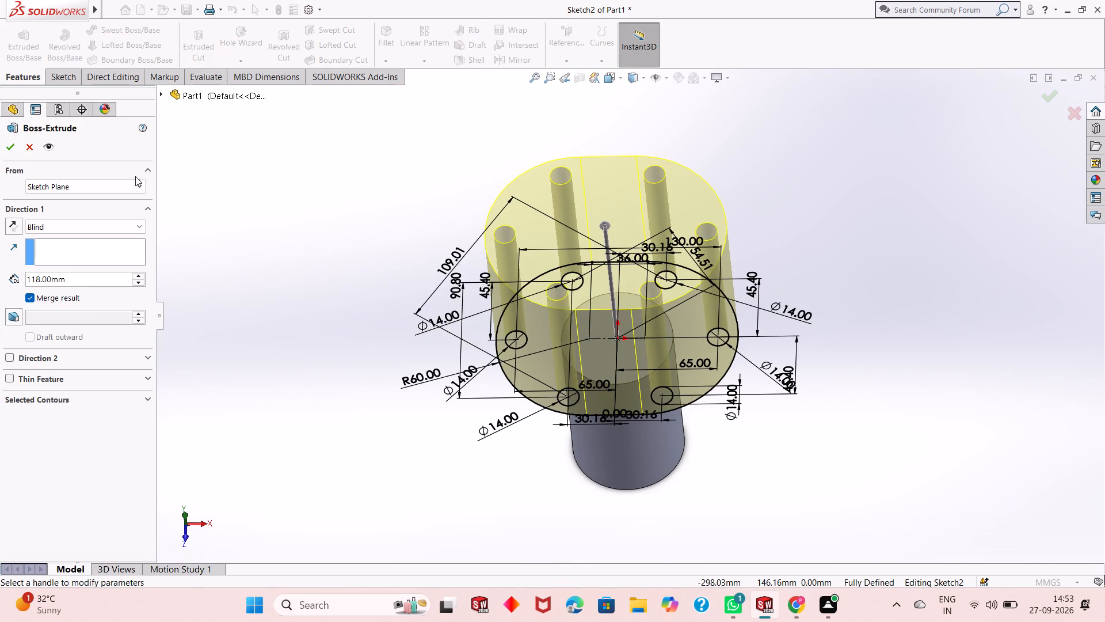
double_click(83, 279)
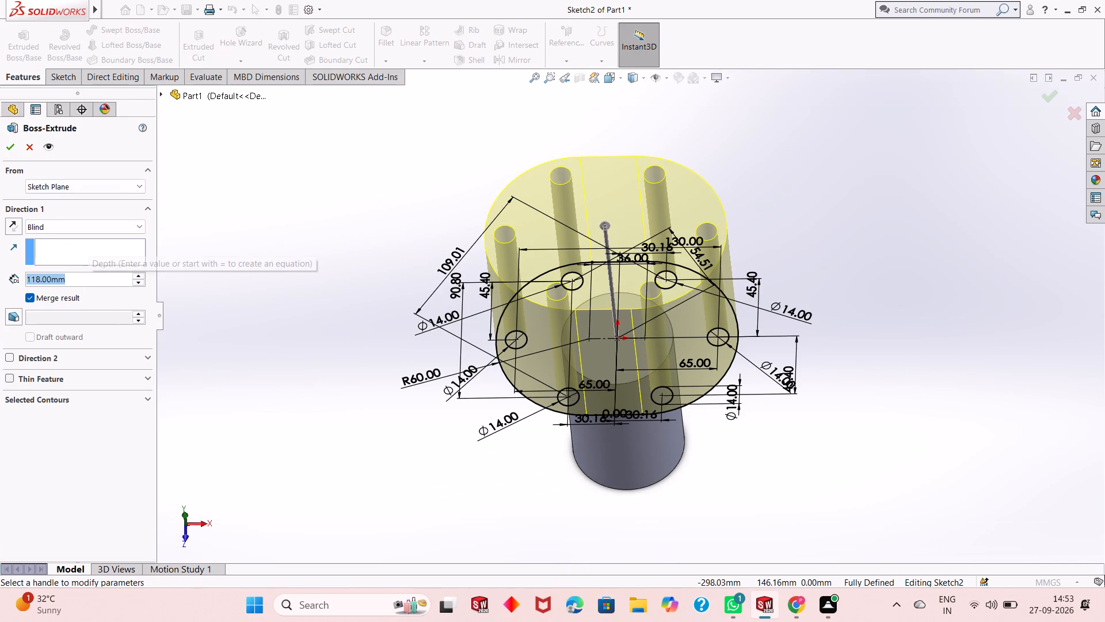
type("10")
key("Return")
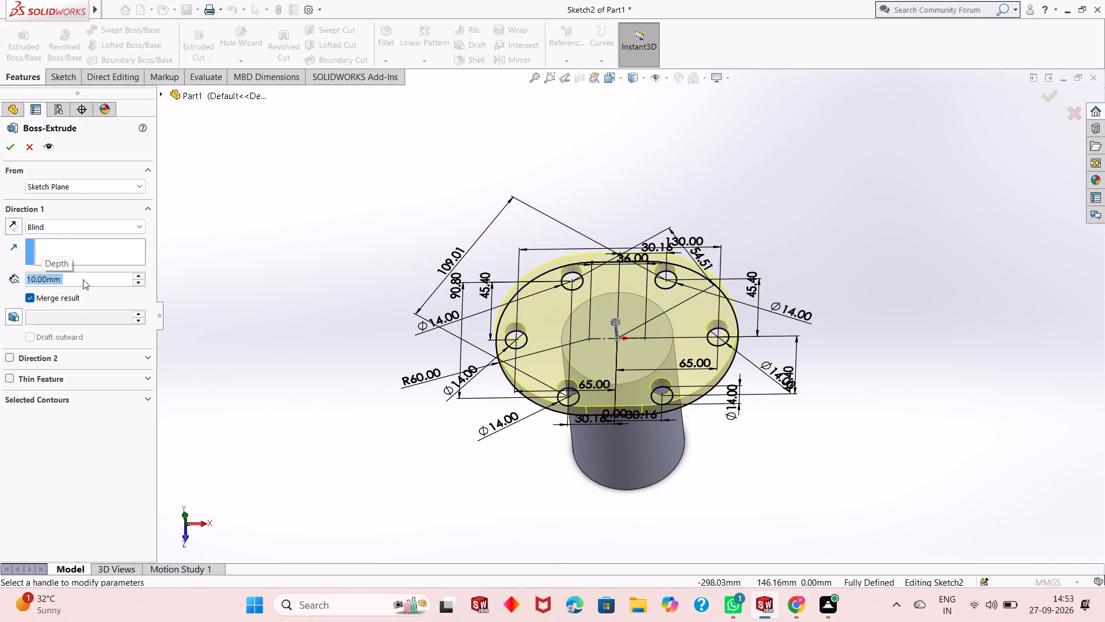
scroll(597, 367, "down", 5)
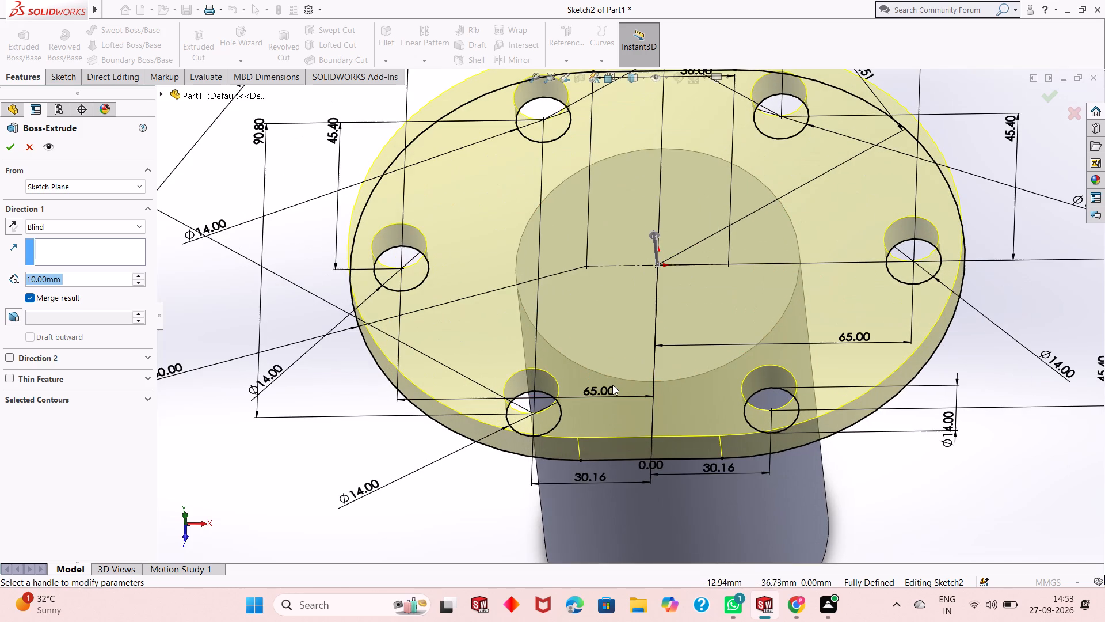
middle_click_drag(616, 388, 620, 354)
scroll(619, 353, "up", 2)
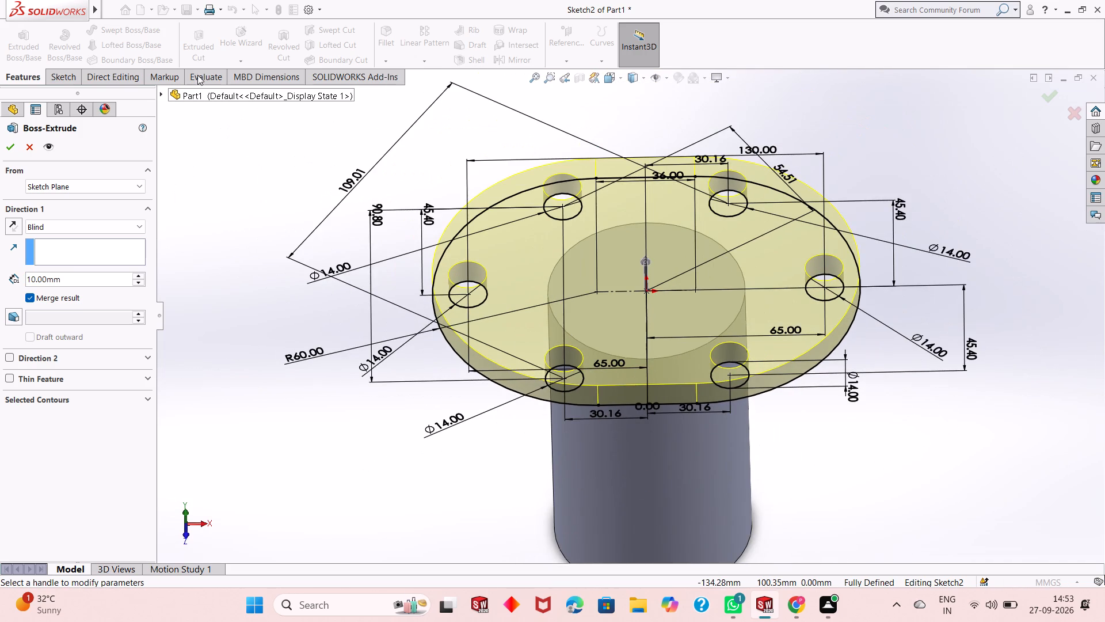
left_click(5, 149)
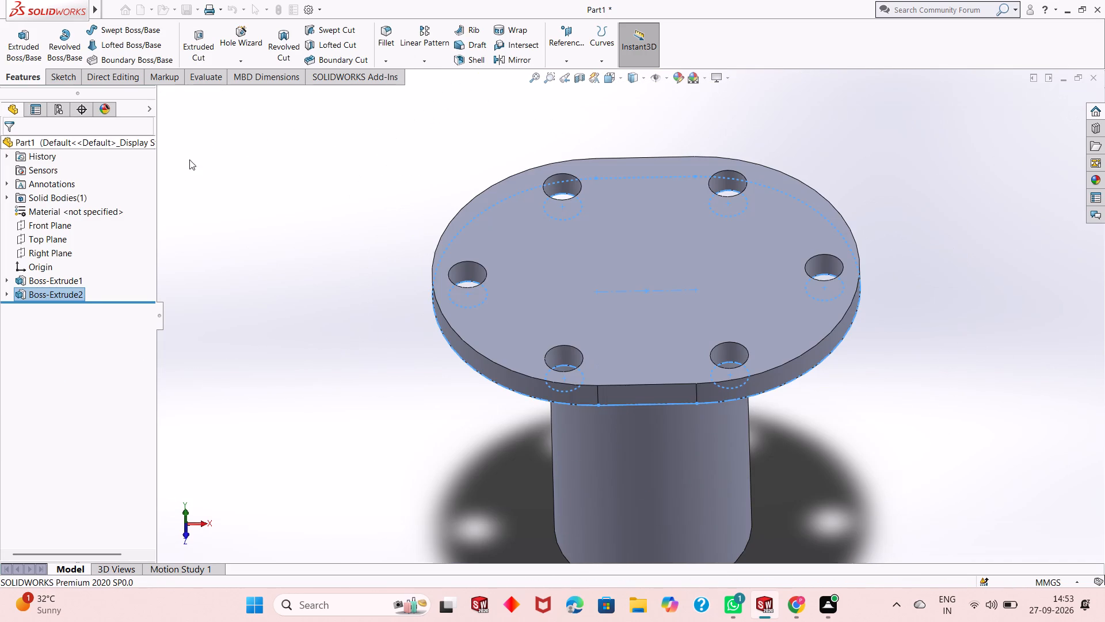
left_click(282, 192)
Examine the extruded flange and its six holes from several angles.
middle_click_drag(647, 323, 639, 223)
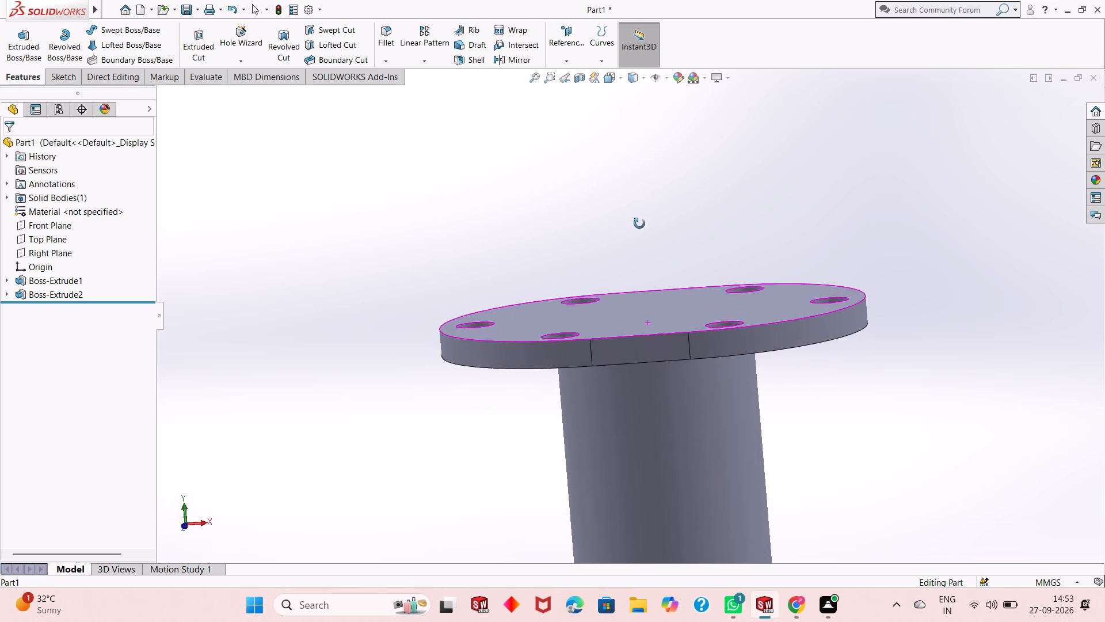
middle_click_drag(639, 223, 633, 391)
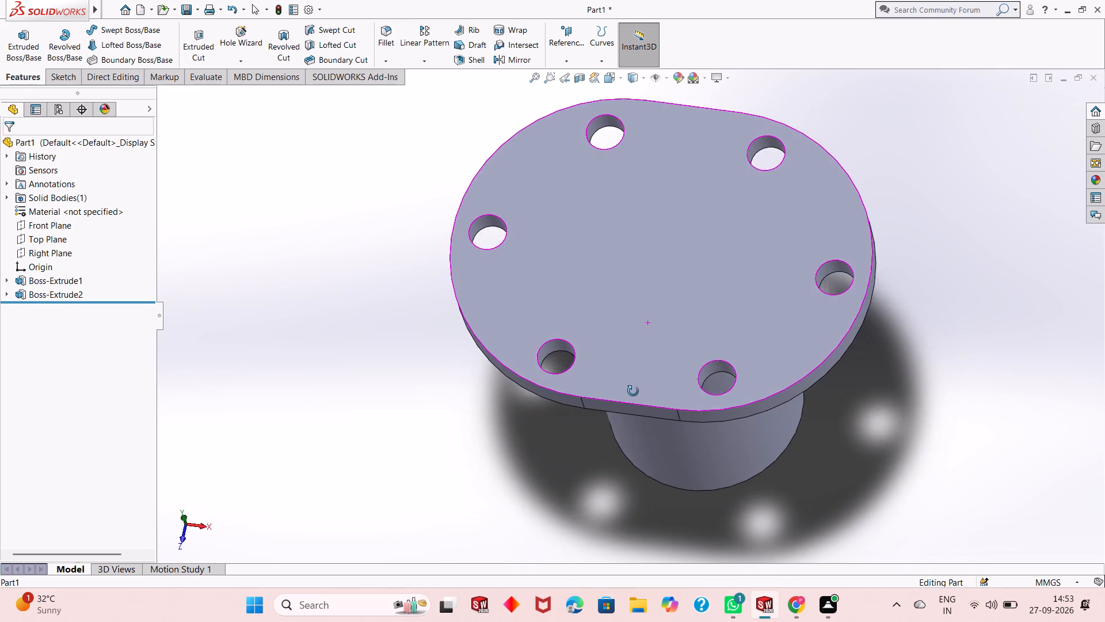
middle_click_drag(633, 391, 641, 428)
scroll(667, 314, "up", 2)
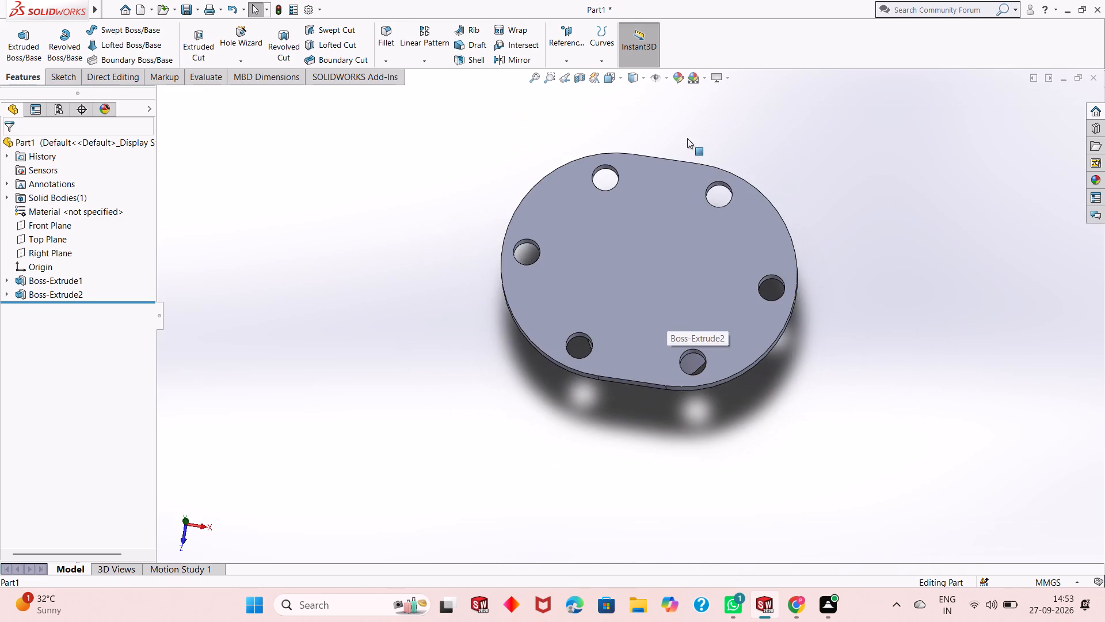
scroll(687, 138, "down", 3)
scroll(682, 331, "up", 2)
scroll(613, 440, "up", 2)
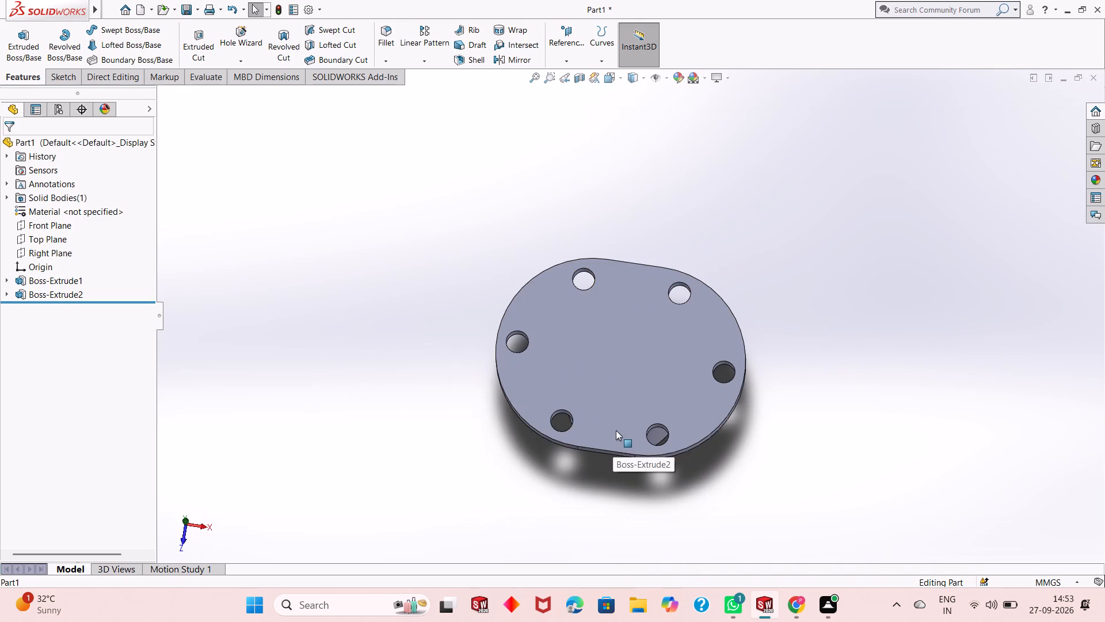
Examine the flange, its six holes and the cylinder below from raised viewing angles and different distances.
scroll(611, 484, "down", 2)
scroll(651, 205, "down", 1)
middle_click_drag(638, 335, 638, 279)
scroll(638, 279, "up", 3)
scroll(638, 270, "down", 1)
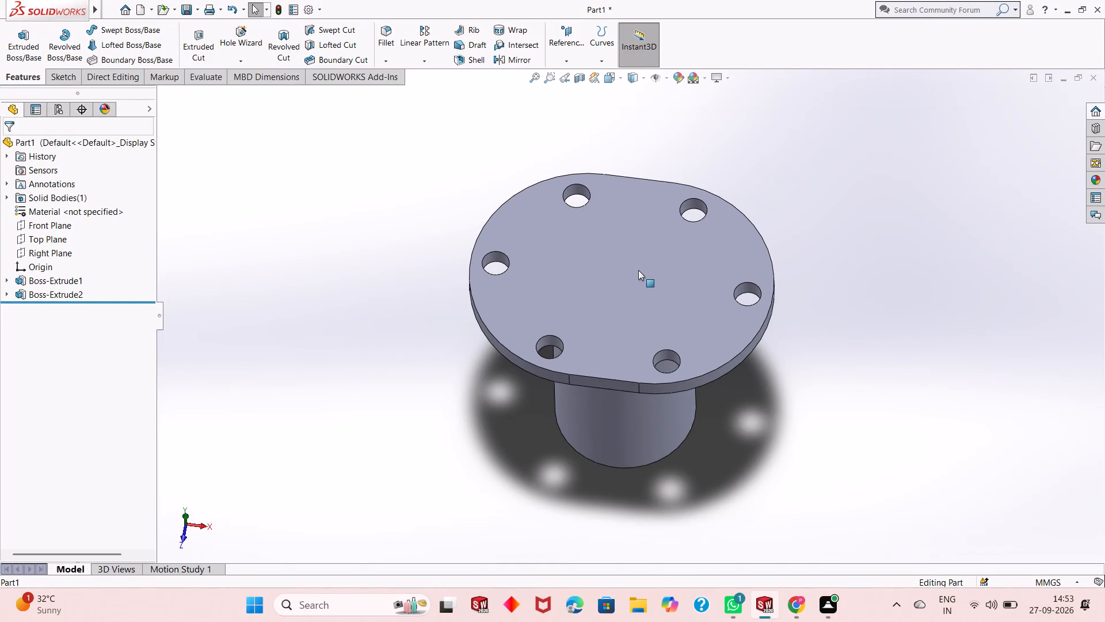
middle_click_drag(626, 305, 635, 261)
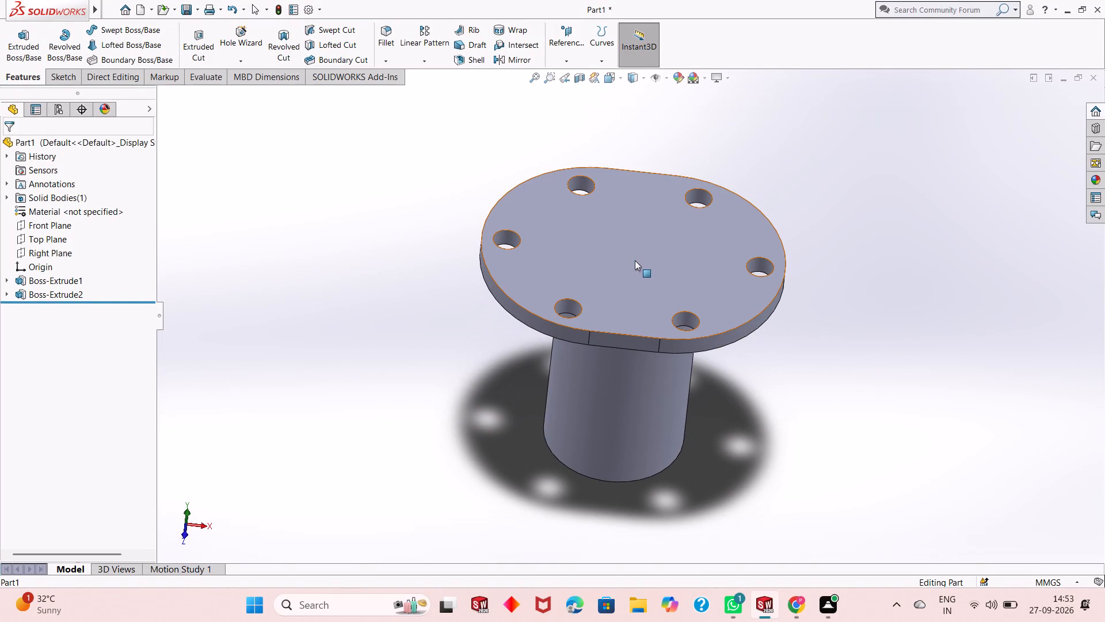
scroll(637, 241, "down", 3)
scroll(637, 241, "up", 1)
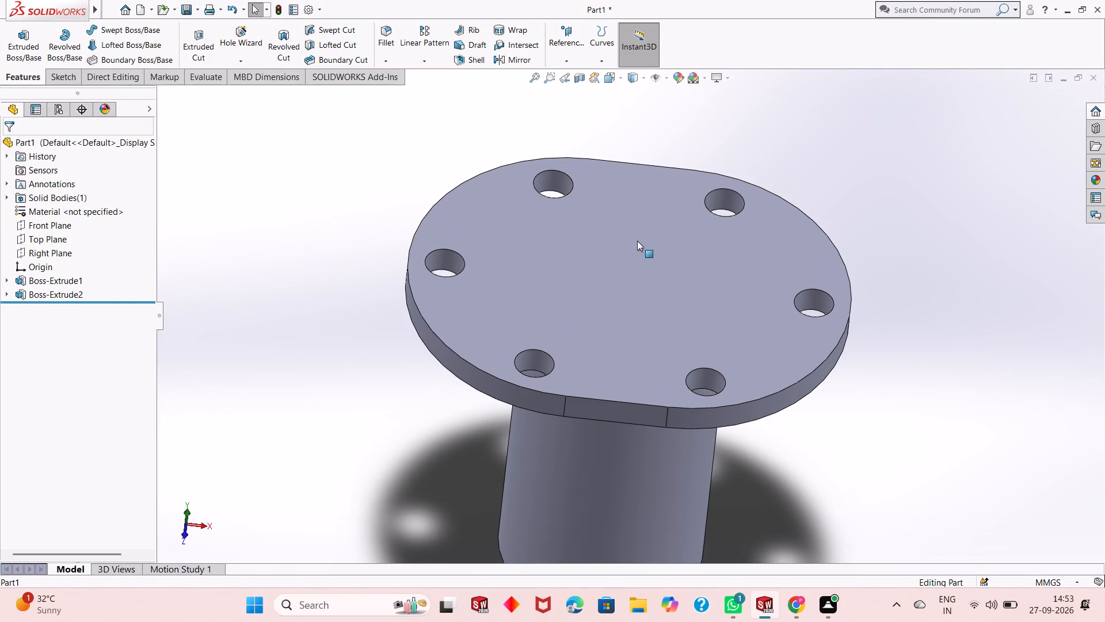
scroll(637, 241, "up", 1)
scroll(685, 286, "down", 2)
scroll(616, 308, "up", 3)
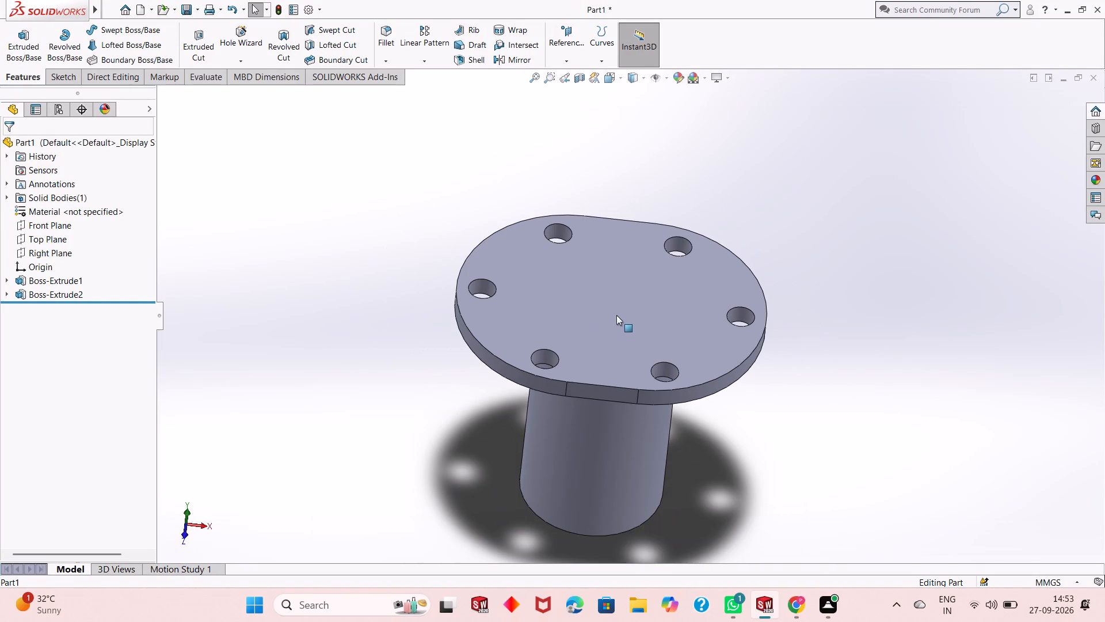
scroll(606, 457, "down", 2)
scroll(605, 457, "up", 2)
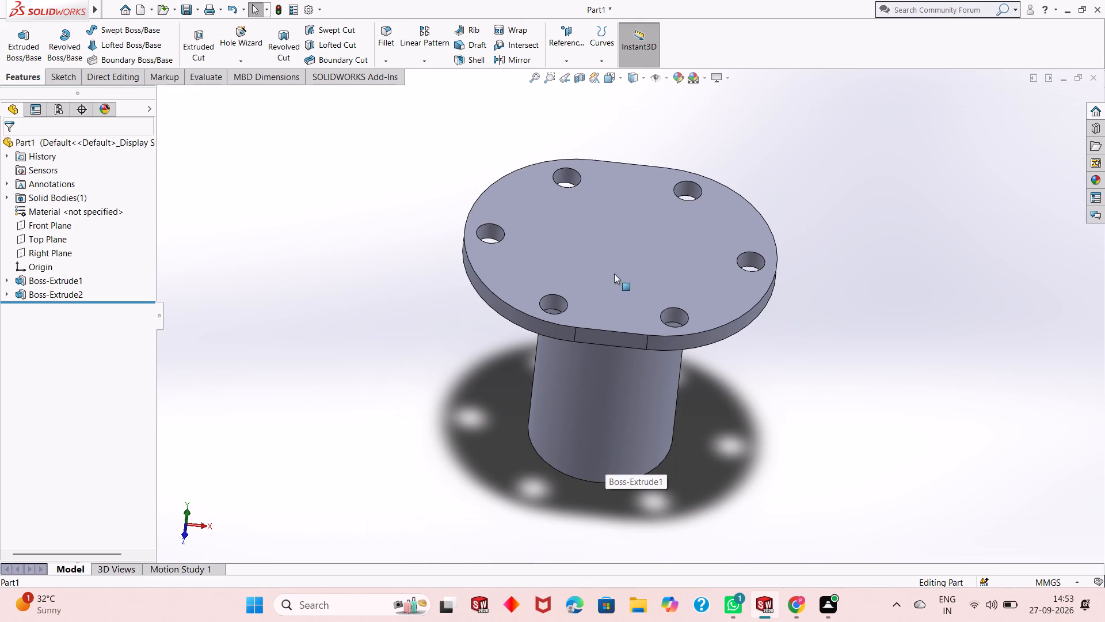
scroll(616, 234, "down", 3)
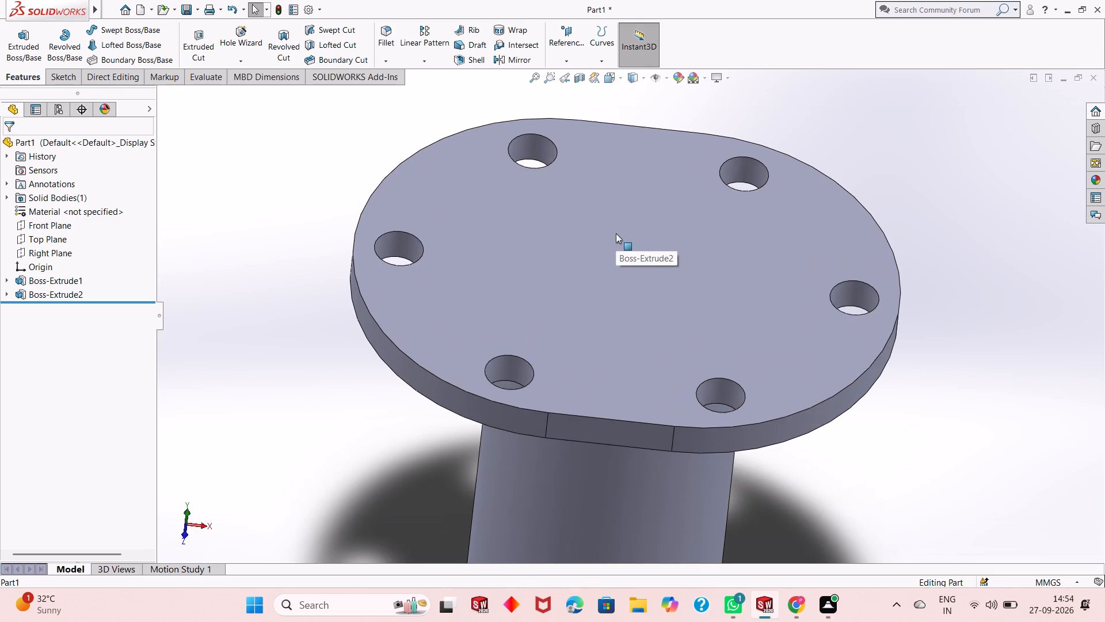
scroll(616, 233, "up", 1)
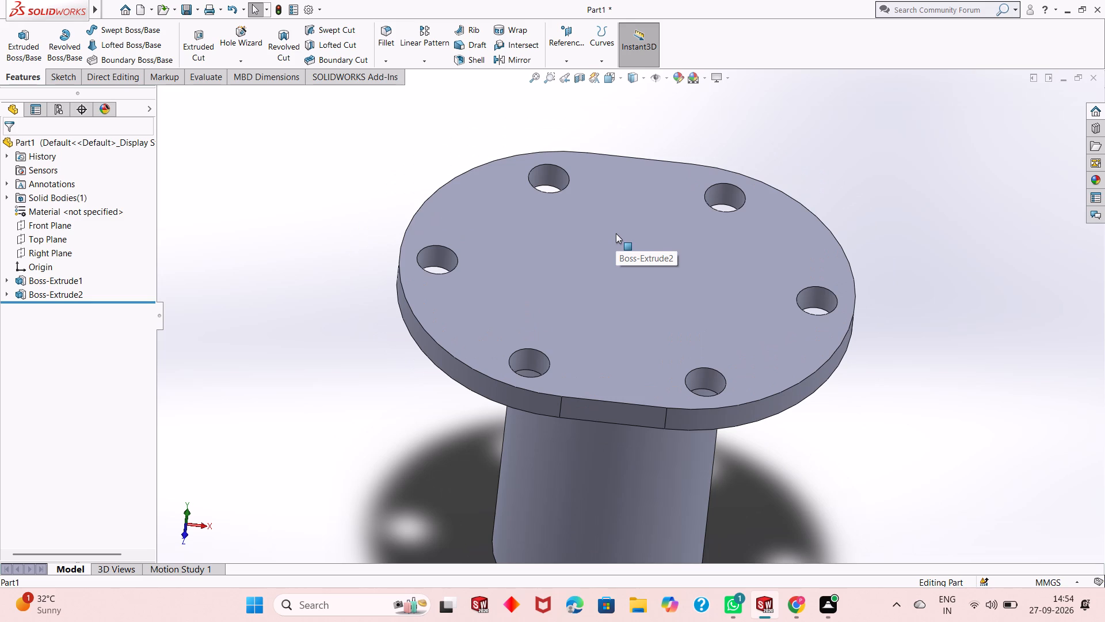
scroll(619, 280, "down", 1)
scroll(619, 280, "up", 1)
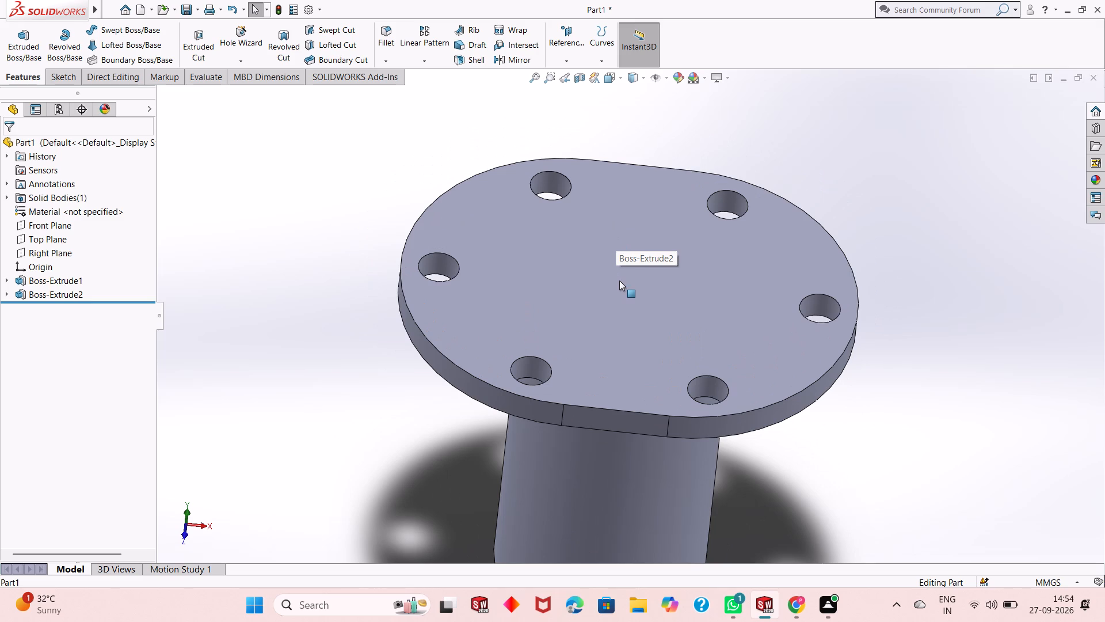
Start a sketch on the flange's top face and view it square-on.
left_click(634, 289)
left_click(689, 260)
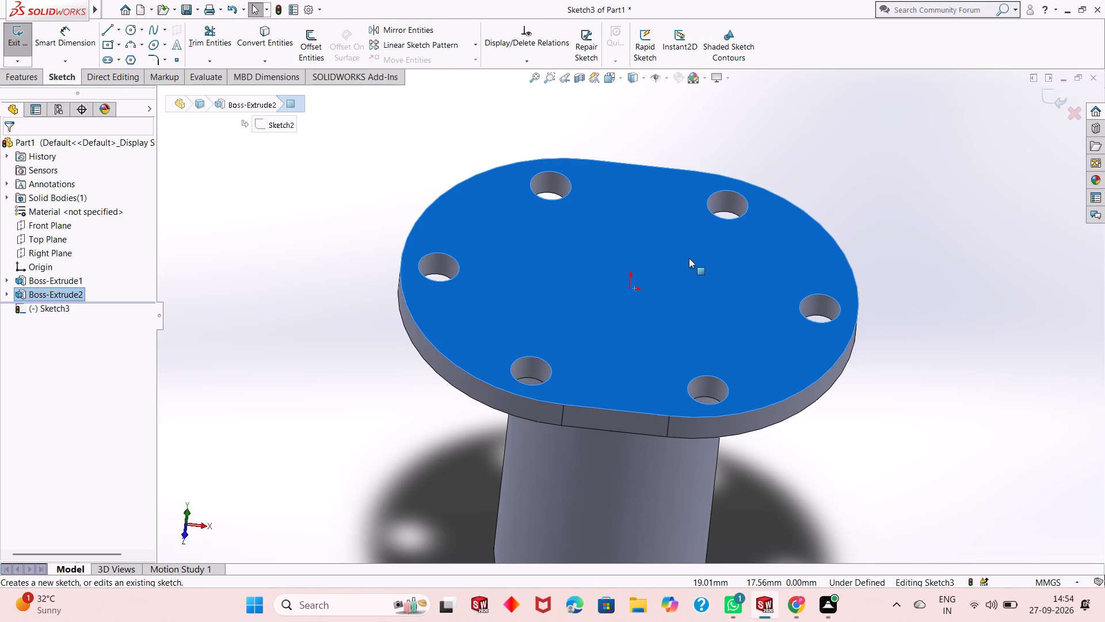
key("ctrl+8")
key("Escape")
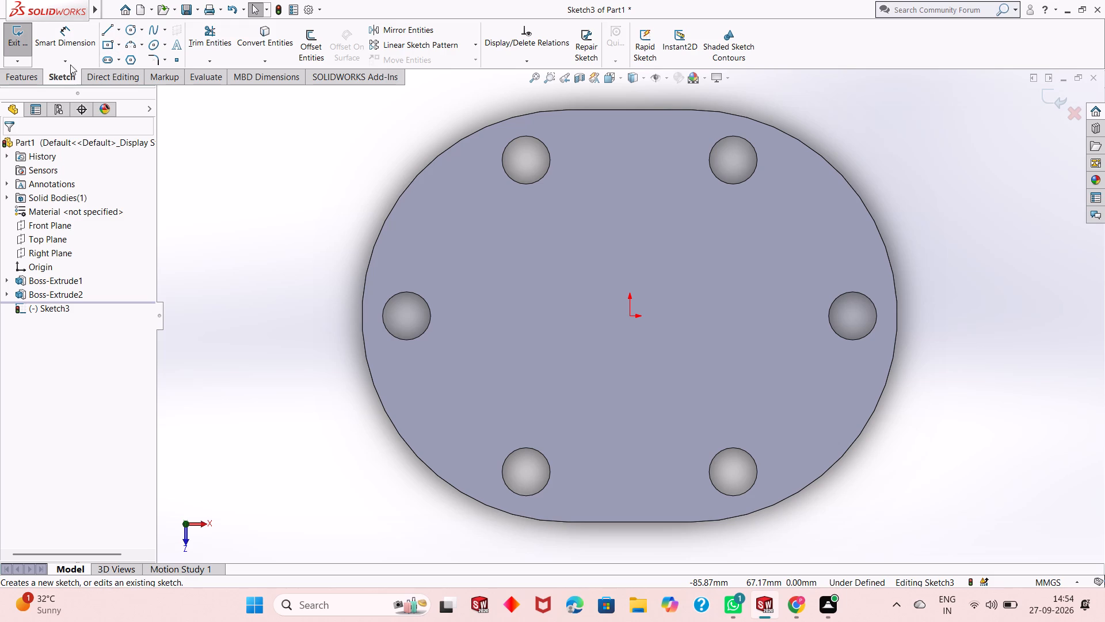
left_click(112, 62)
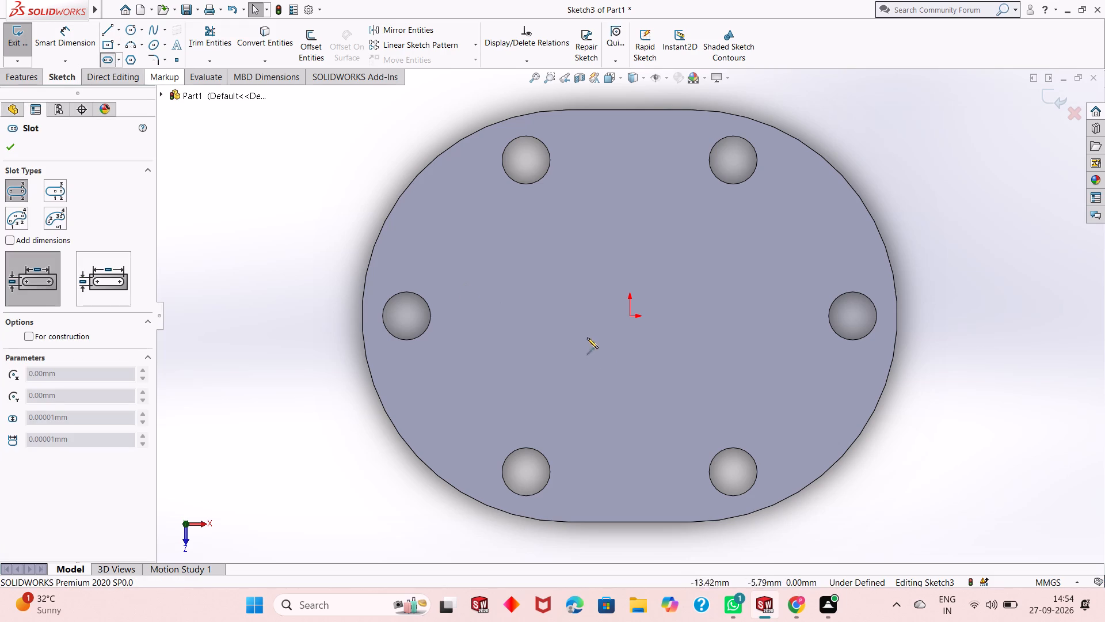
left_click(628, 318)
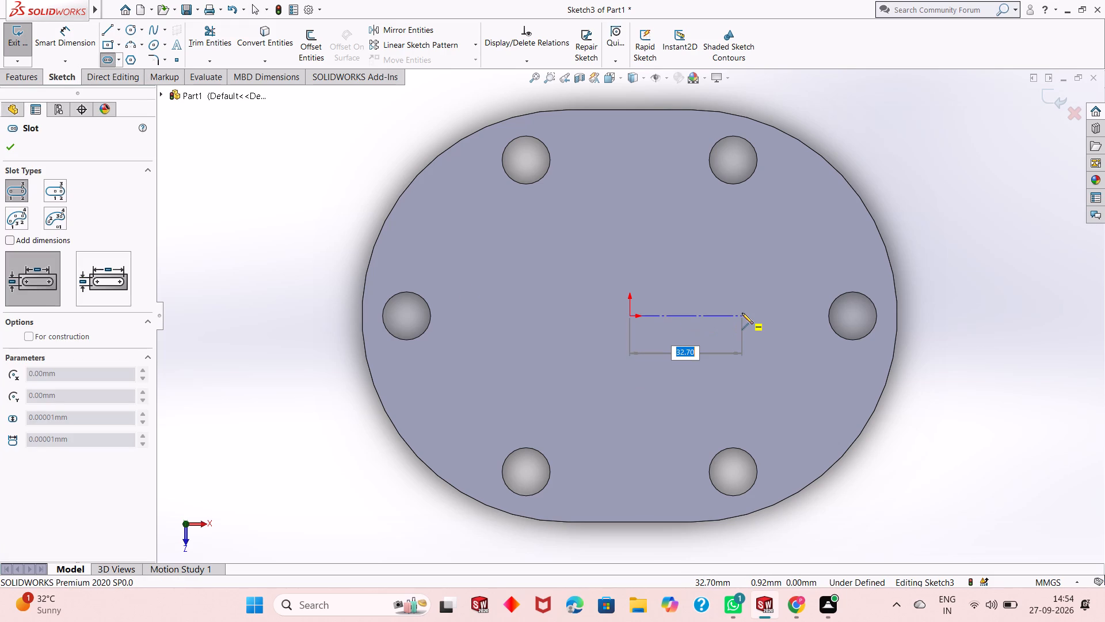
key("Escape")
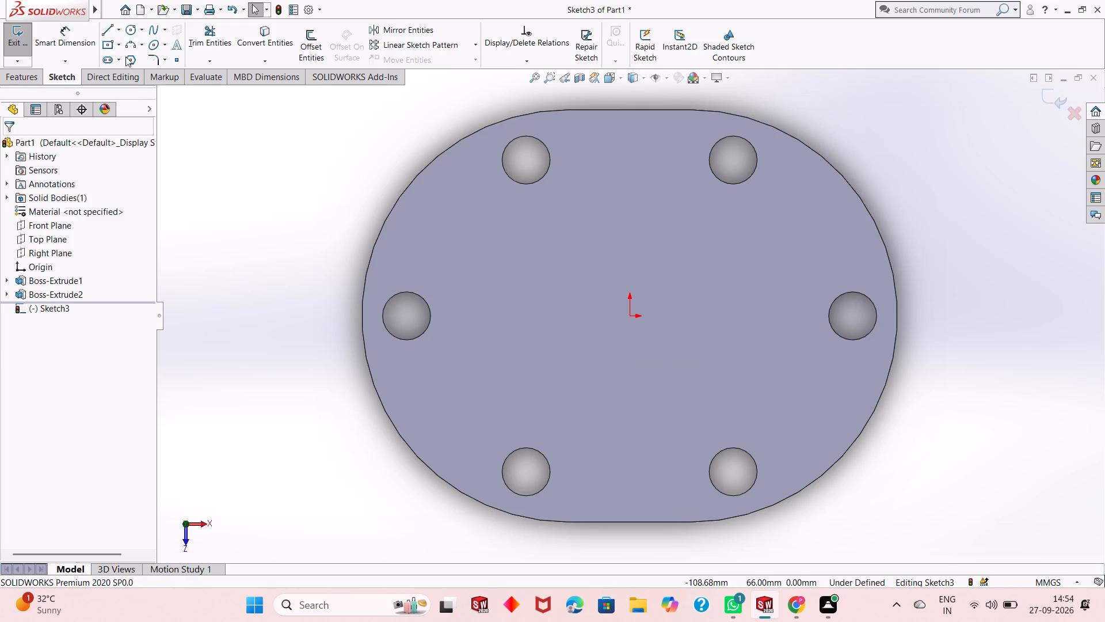
Sketch a horizontal straight slot with its centreline through the origin, about 52 mm between arc centres and 19 mm wide.
left_click(109, 58)
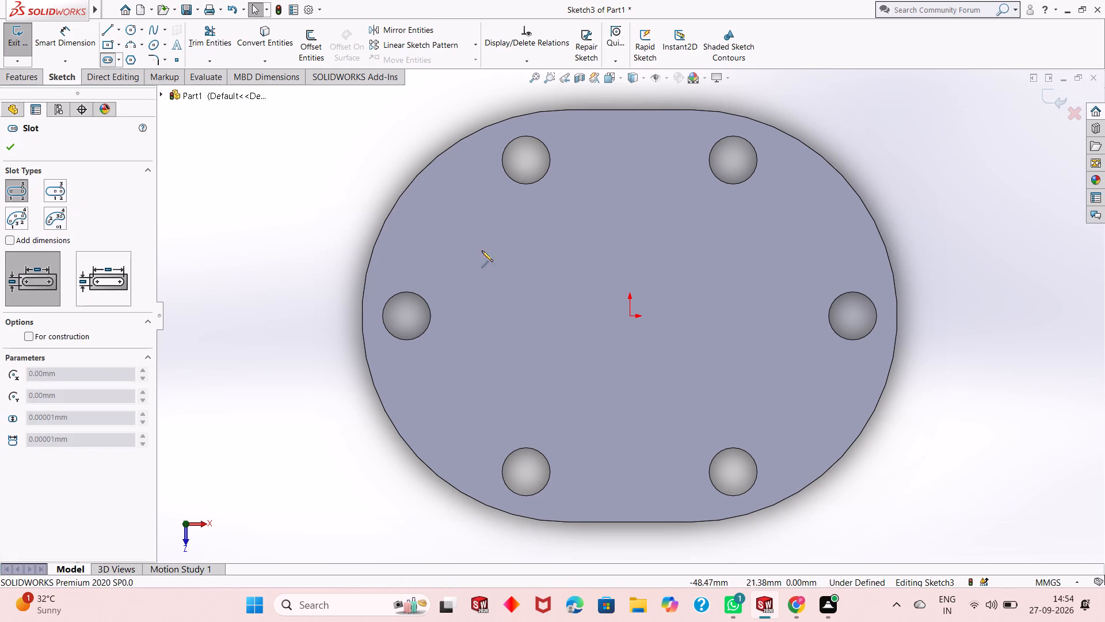
left_click(522, 317)
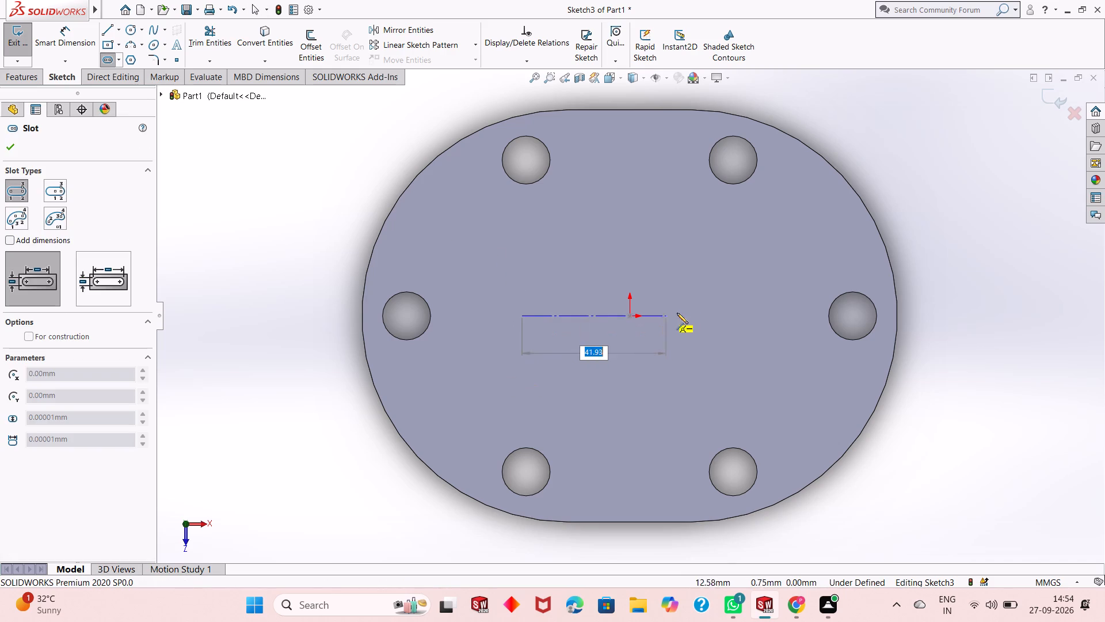
left_click(700, 315)
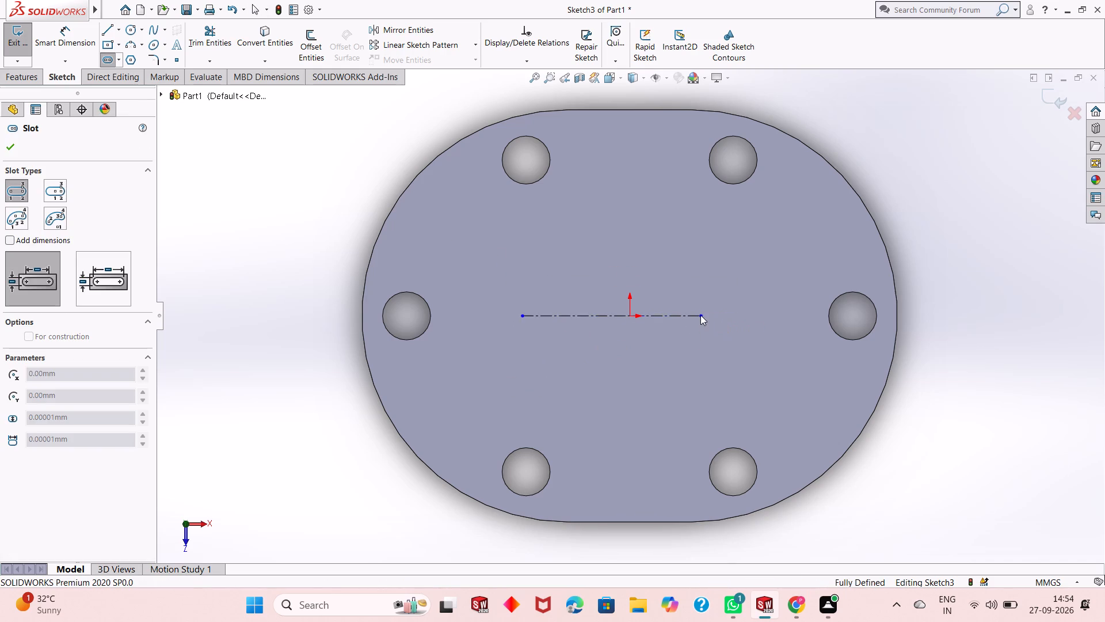
left_click(705, 283)
key("Escape")
key("Escape")
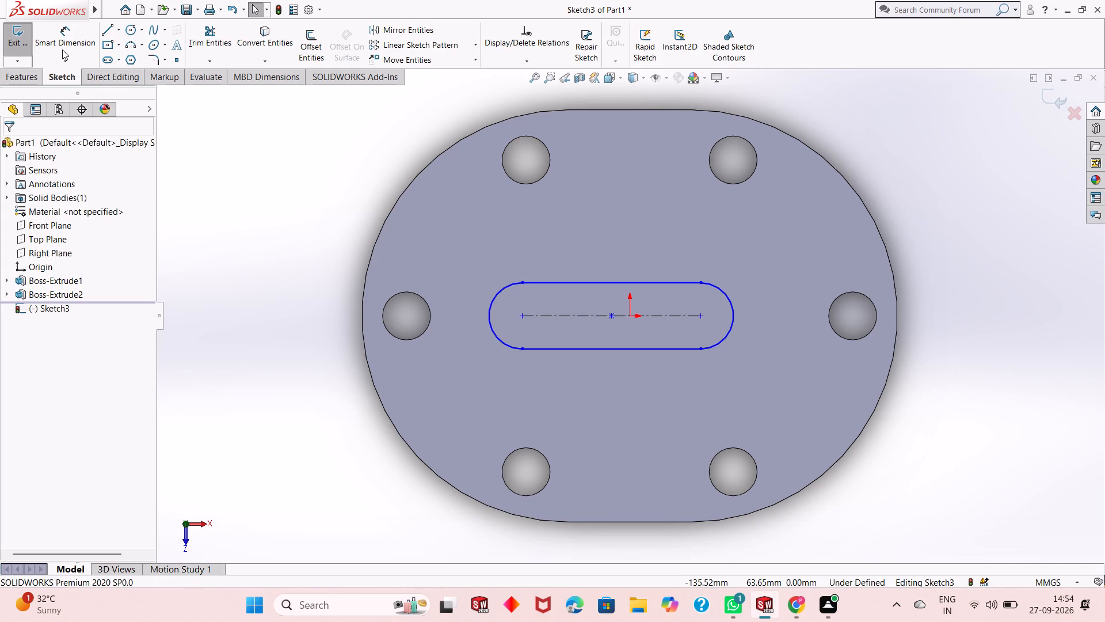
Dimension the slot's centre-to-centre length to 36 mm.
left_click(64, 50)
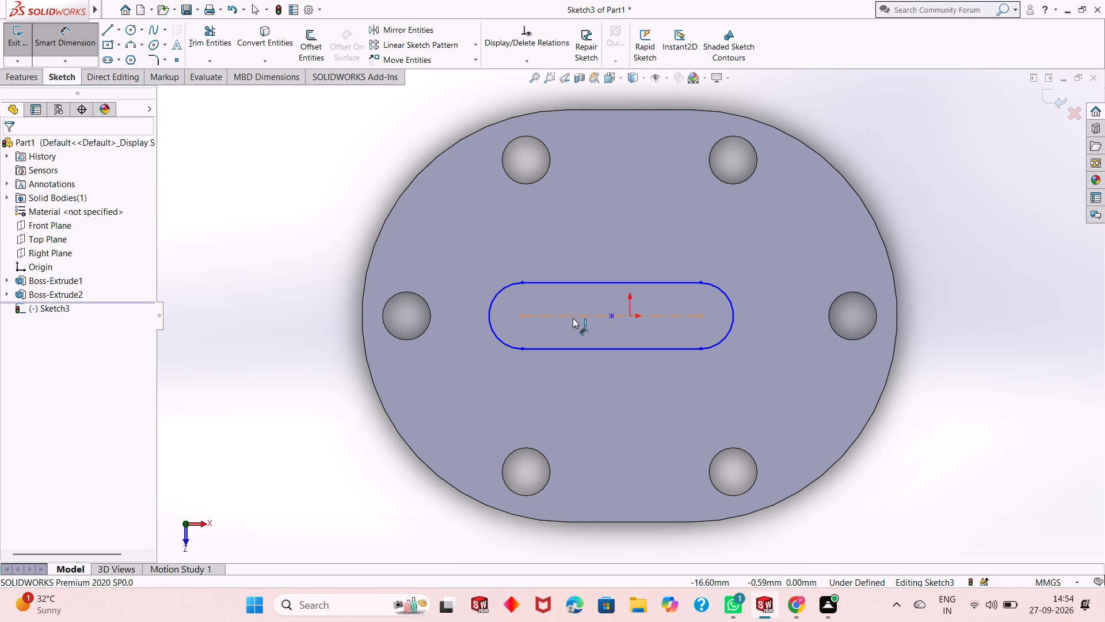
left_click(573, 319)
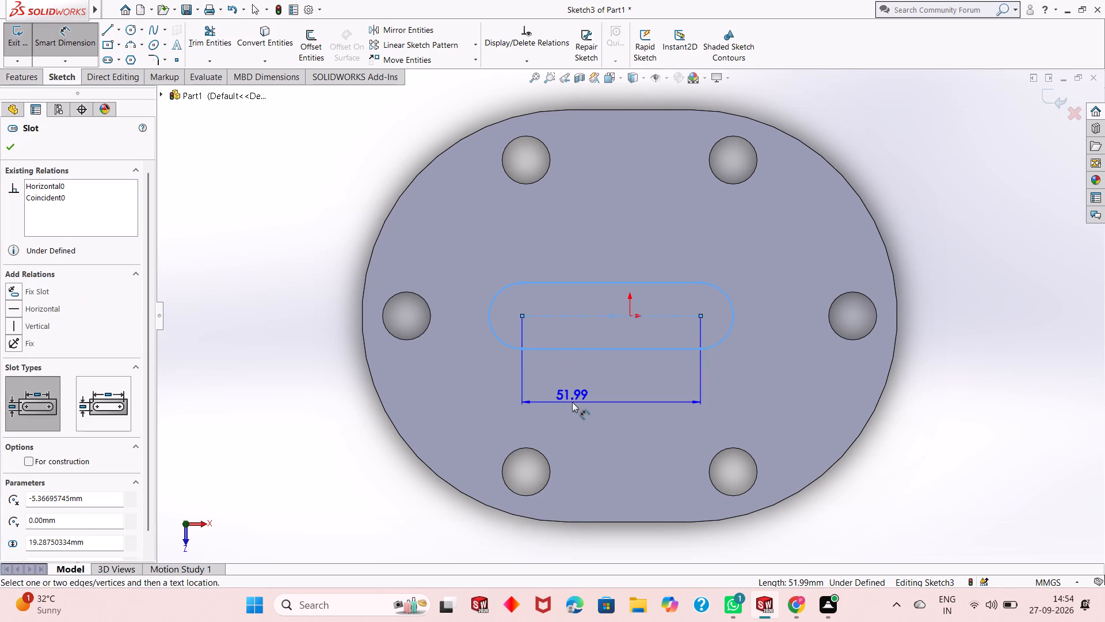
left_click(572, 402)
type("36")
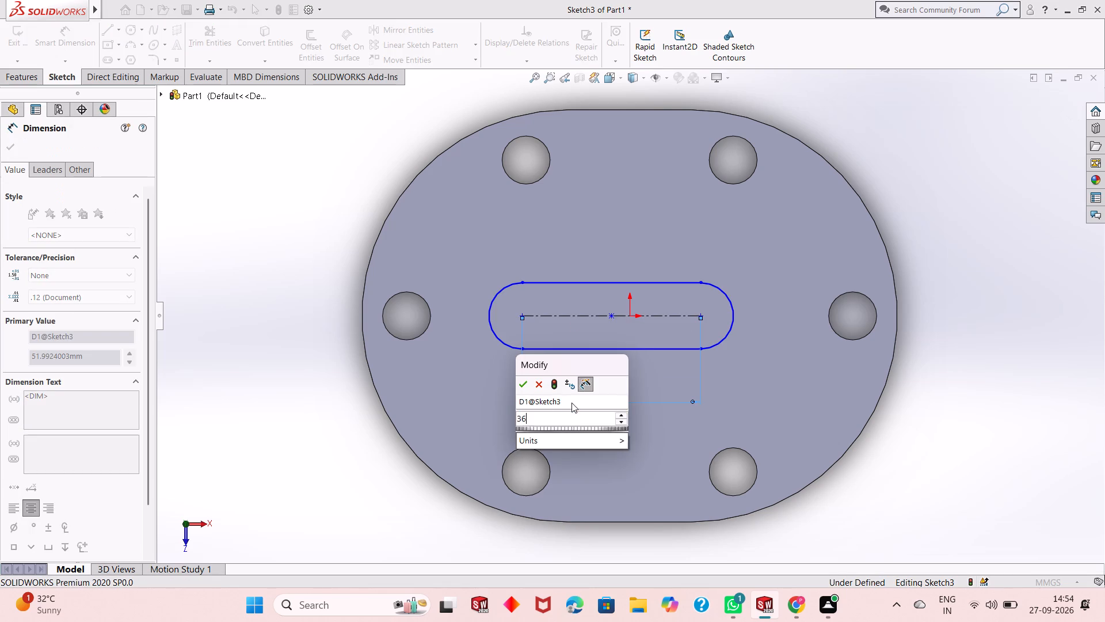
key("Return")
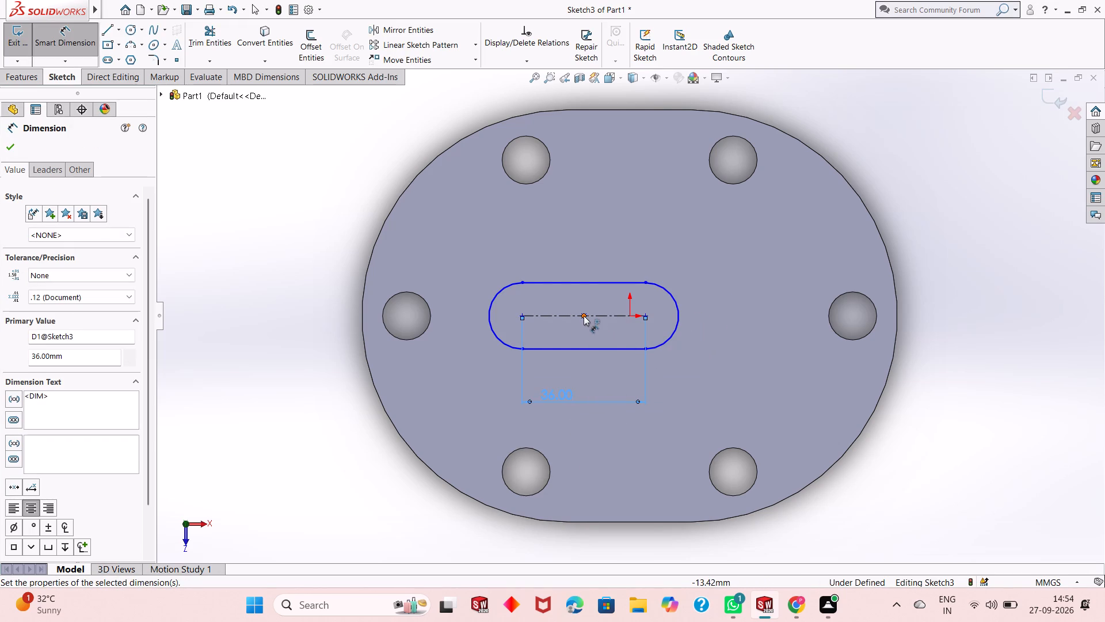
Dimension the horizontal distance between the slot's centre point and the origin to 0 mm.
left_click(584, 316)
scroll(650, 318, "down", 6)
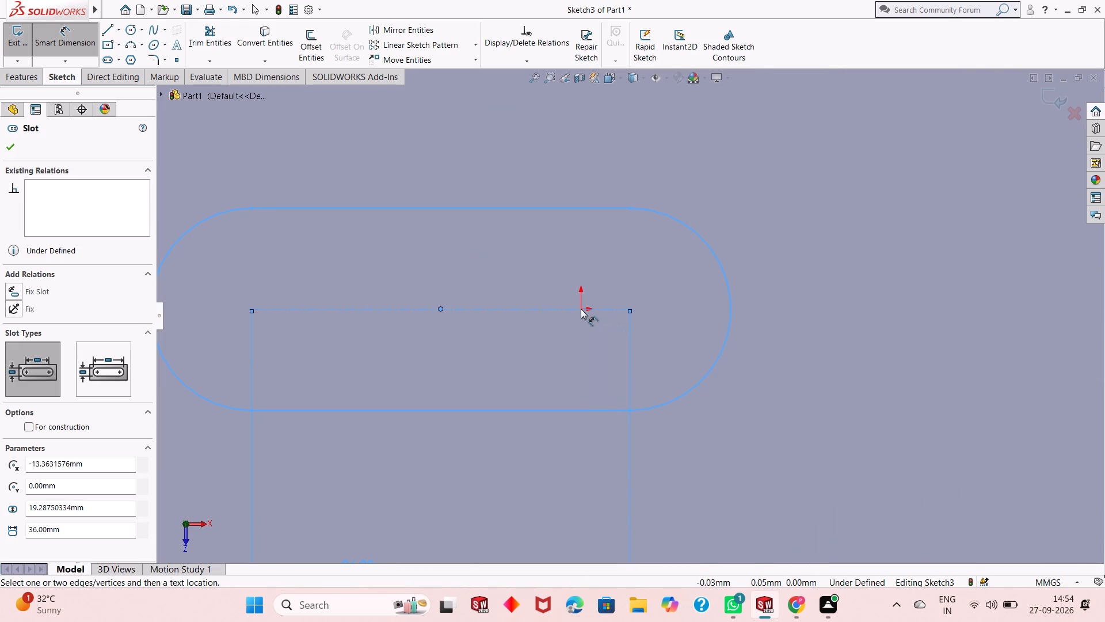
scroll(581, 309, "up", 8)
scroll(626, 314, "down", 3)
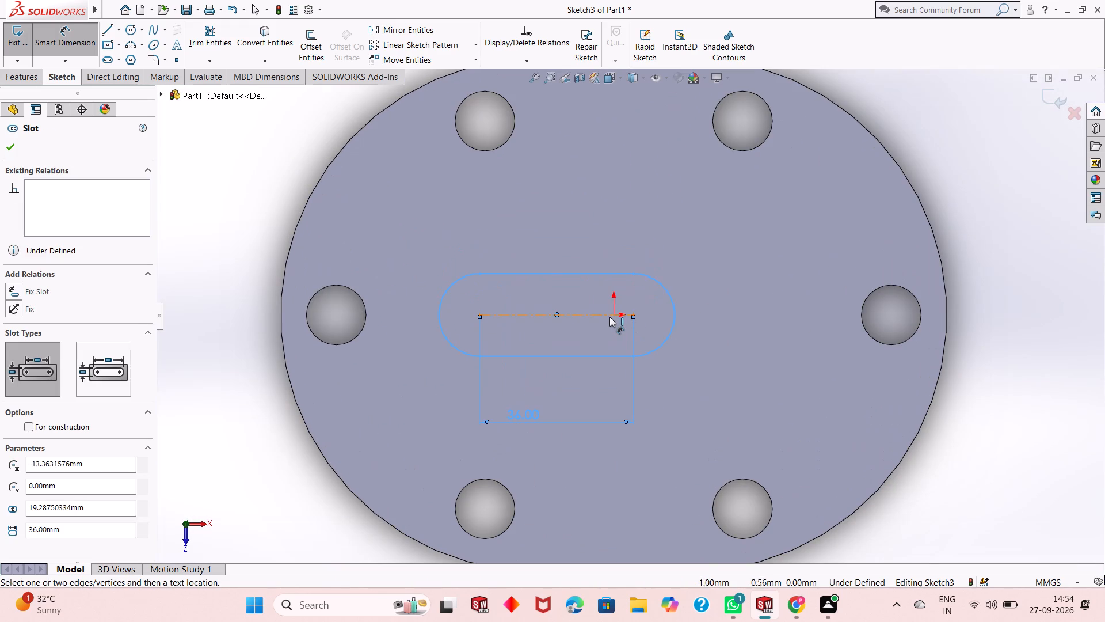
left_click(614, 317)
left_click(603, 528)
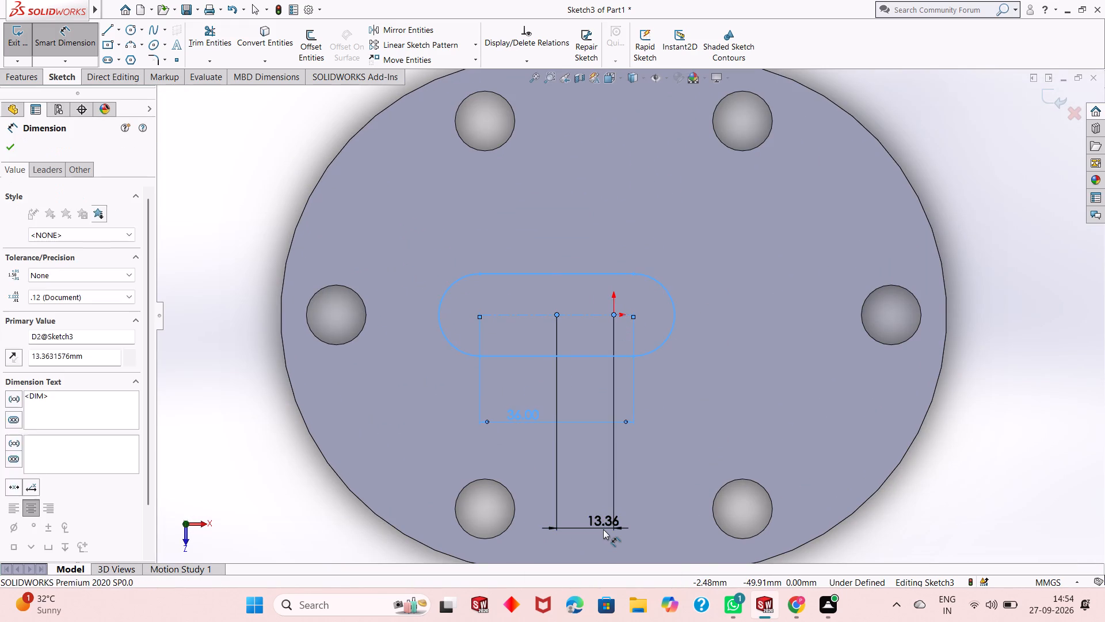
key("0")
key("Return")
scroll(609, 411, "up", 1)
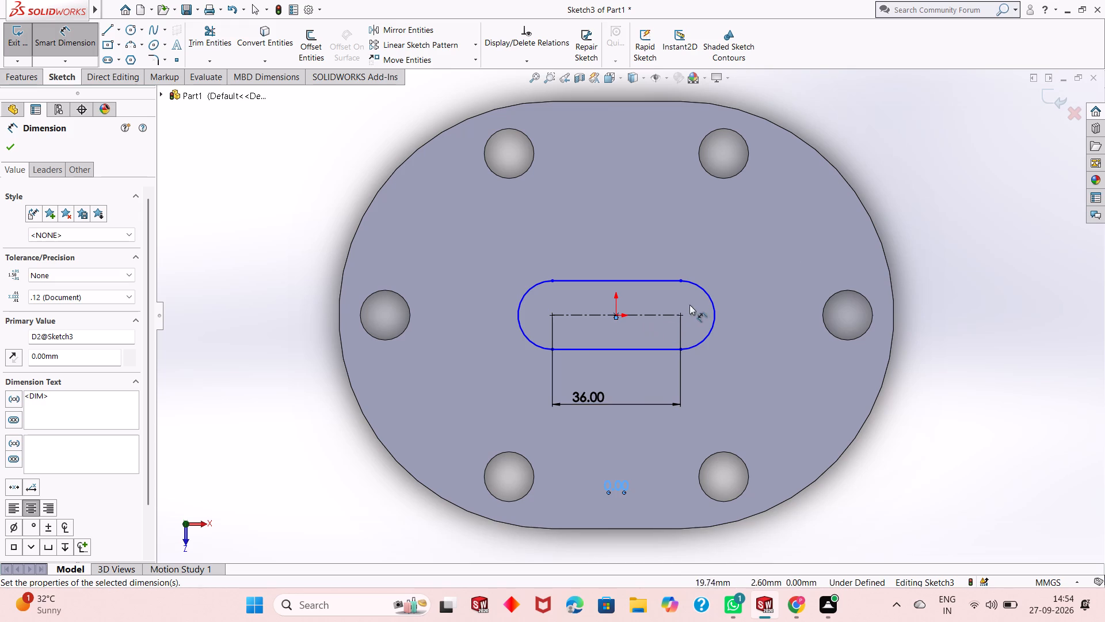
Dimension the slot's end arc radius to 22 mm and end dimensioning.
left_click(706, 295)
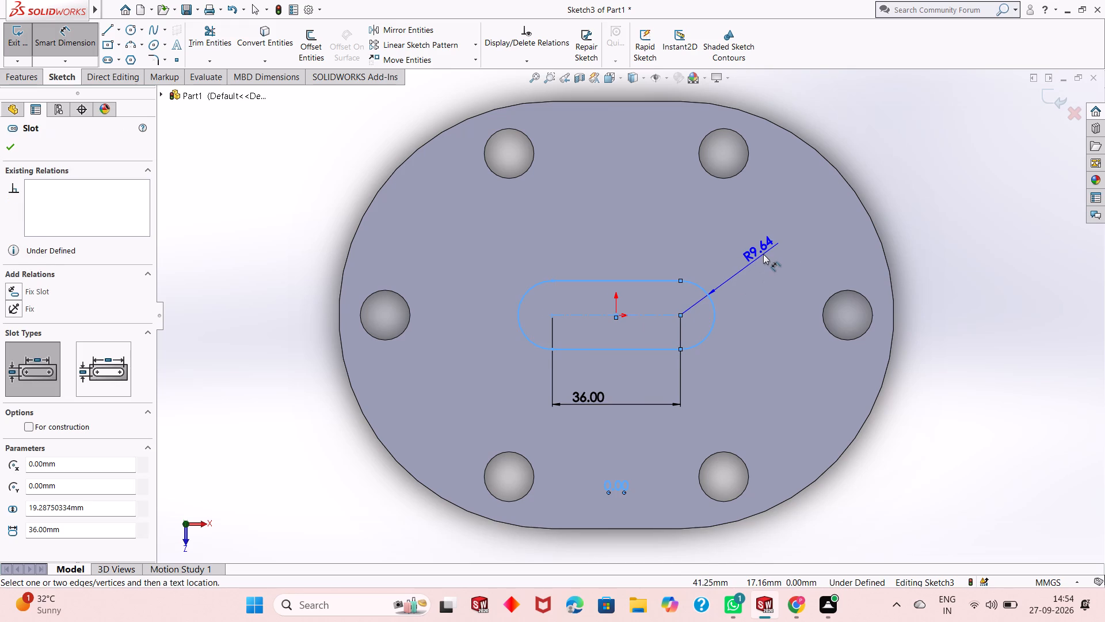
left_click(763, 254)
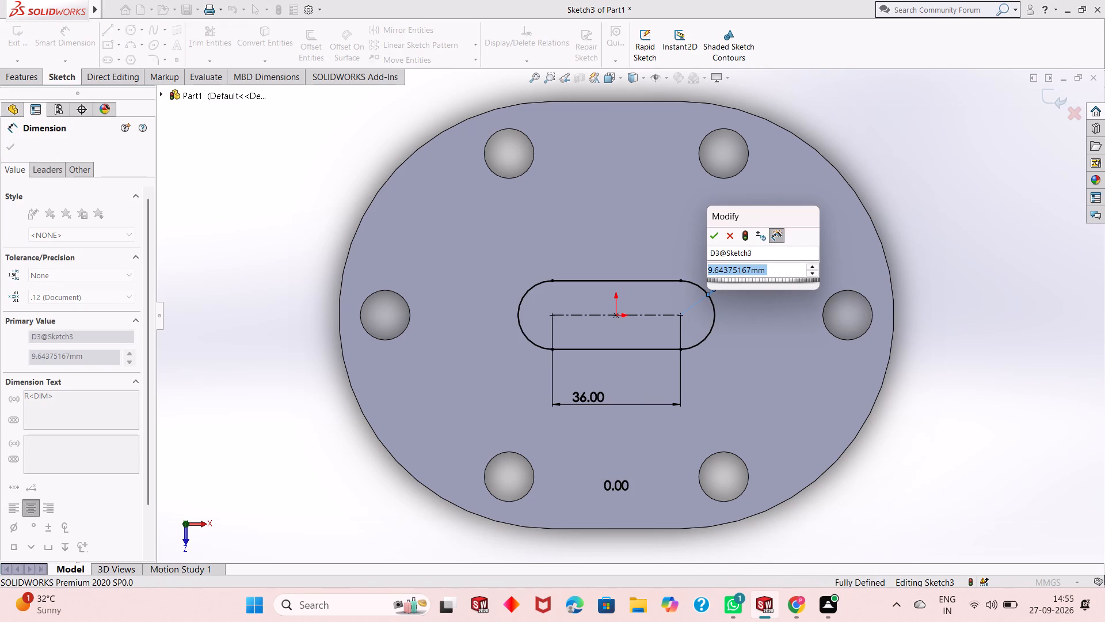
type("22")
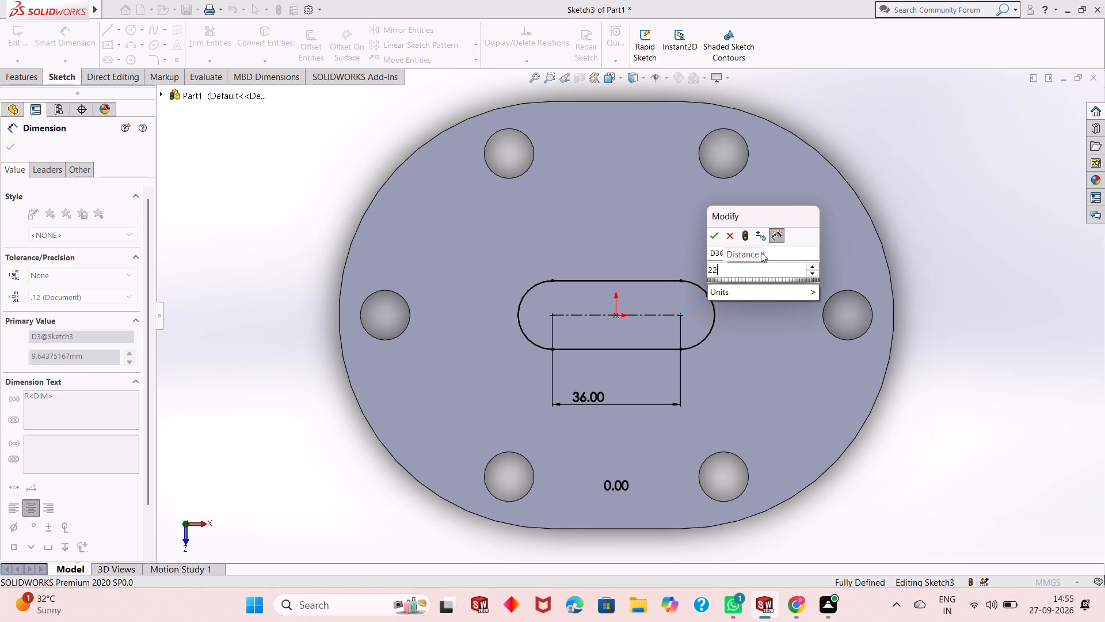
key("Return")
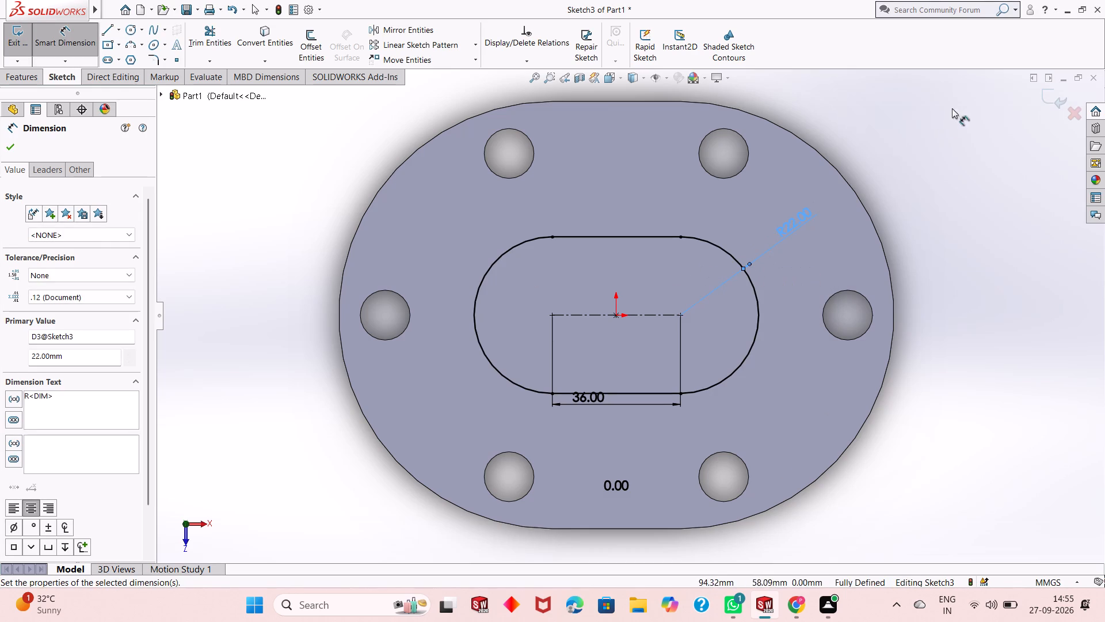
right_click(923, 155)
left_click(954, 192)
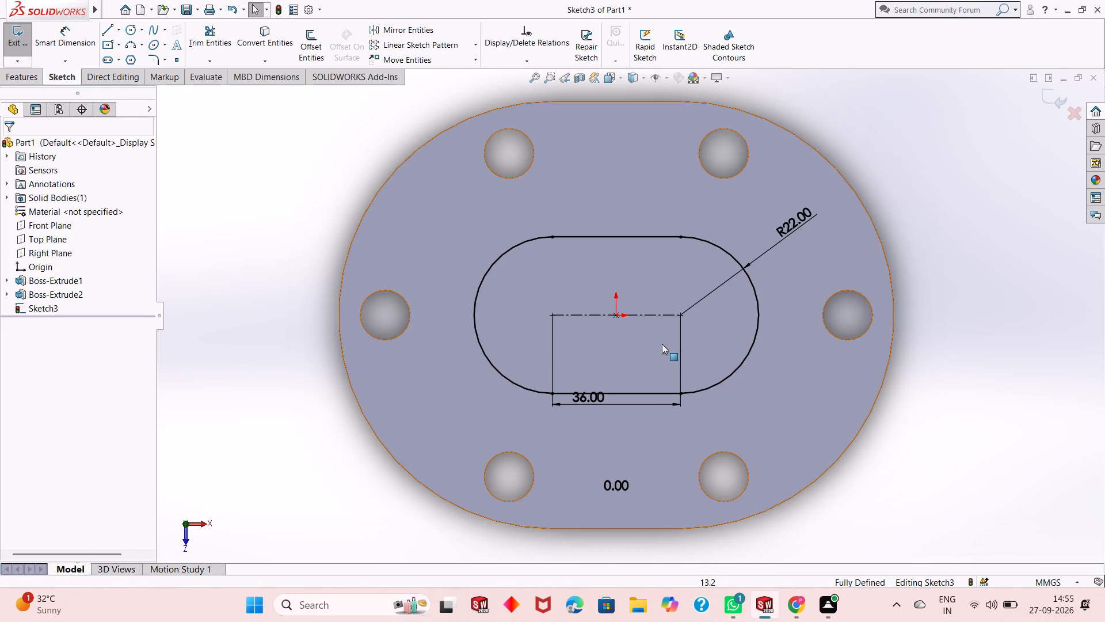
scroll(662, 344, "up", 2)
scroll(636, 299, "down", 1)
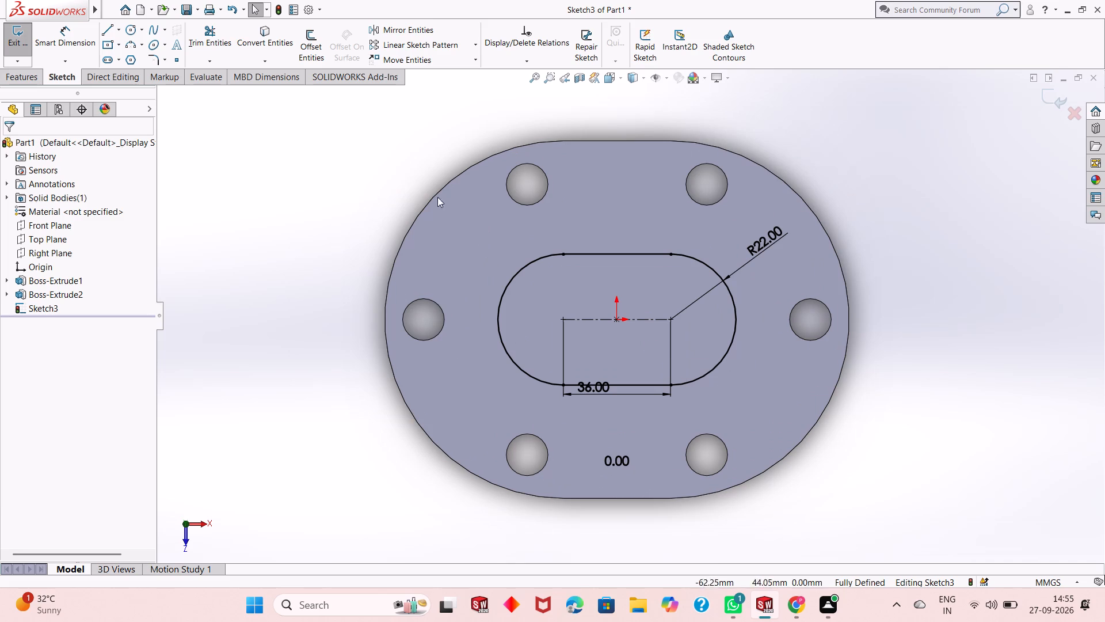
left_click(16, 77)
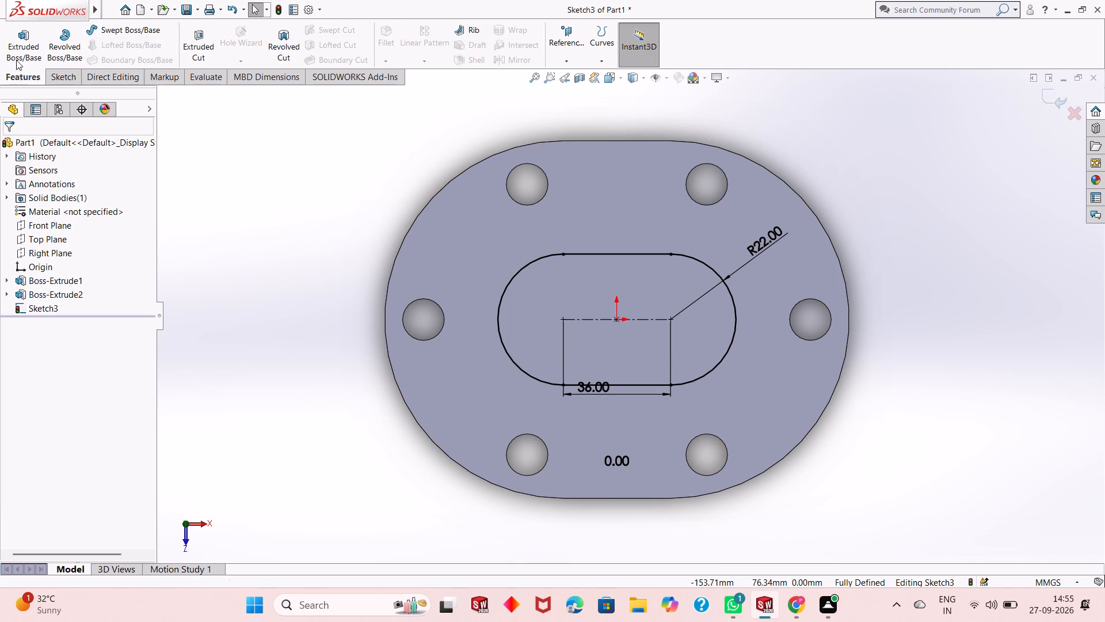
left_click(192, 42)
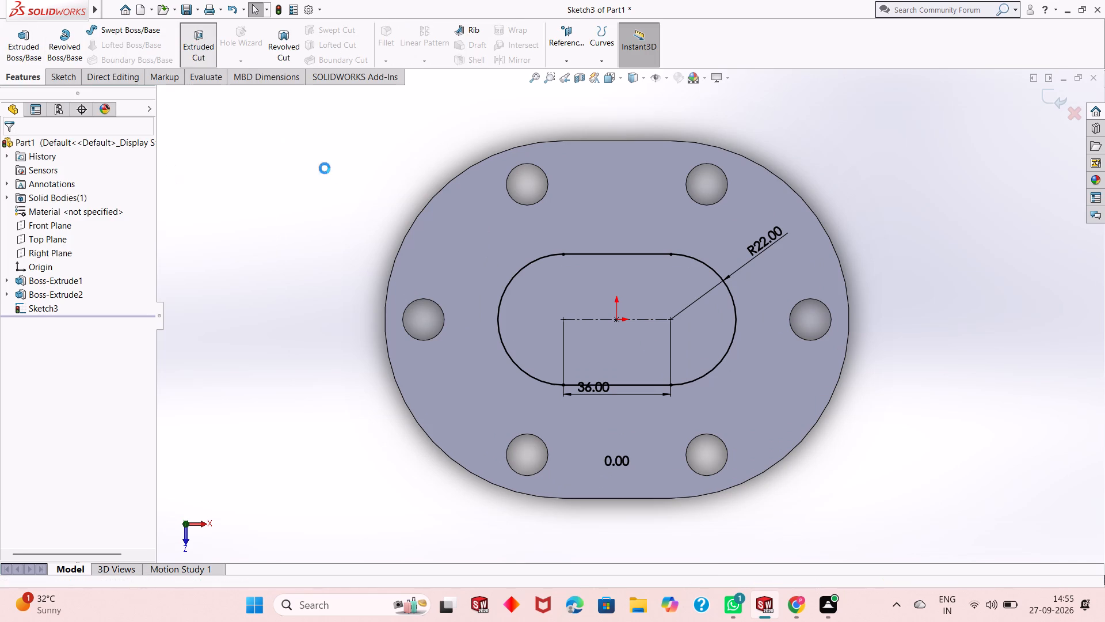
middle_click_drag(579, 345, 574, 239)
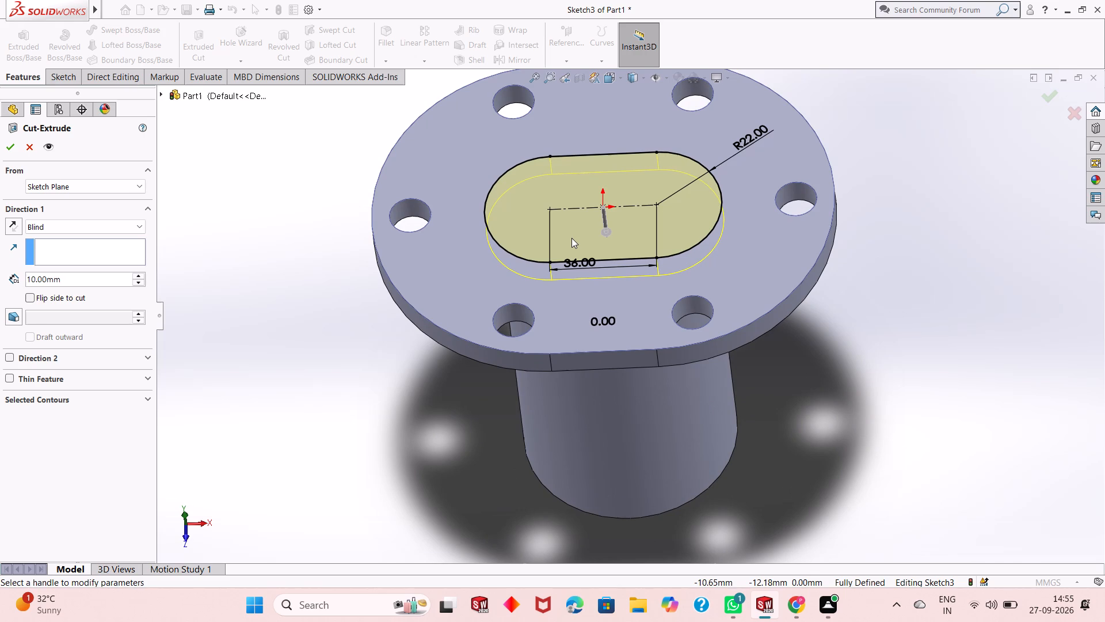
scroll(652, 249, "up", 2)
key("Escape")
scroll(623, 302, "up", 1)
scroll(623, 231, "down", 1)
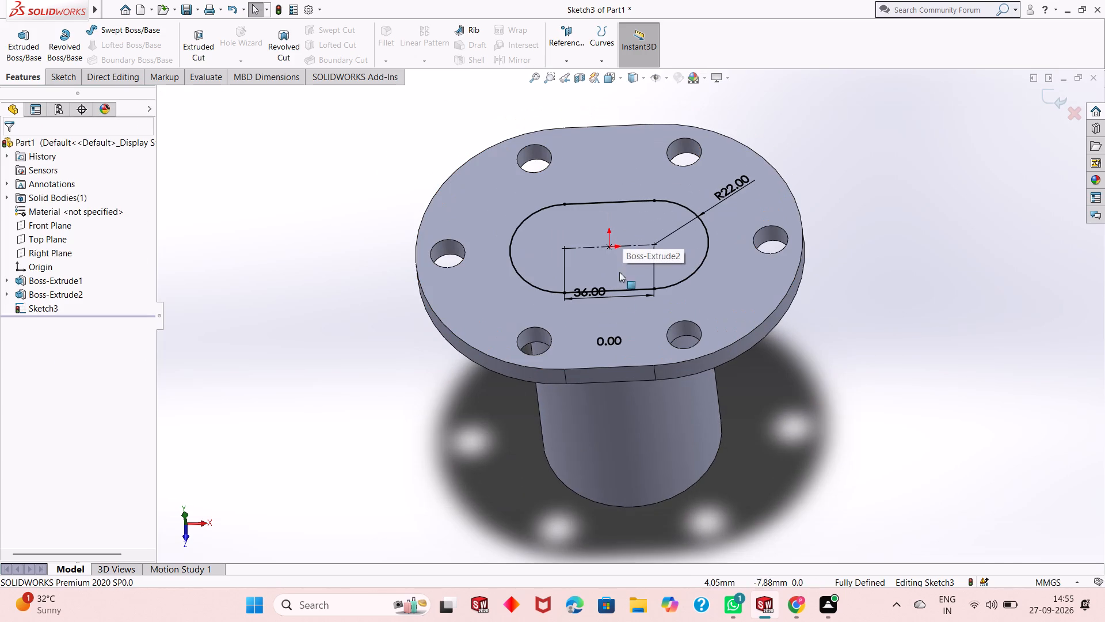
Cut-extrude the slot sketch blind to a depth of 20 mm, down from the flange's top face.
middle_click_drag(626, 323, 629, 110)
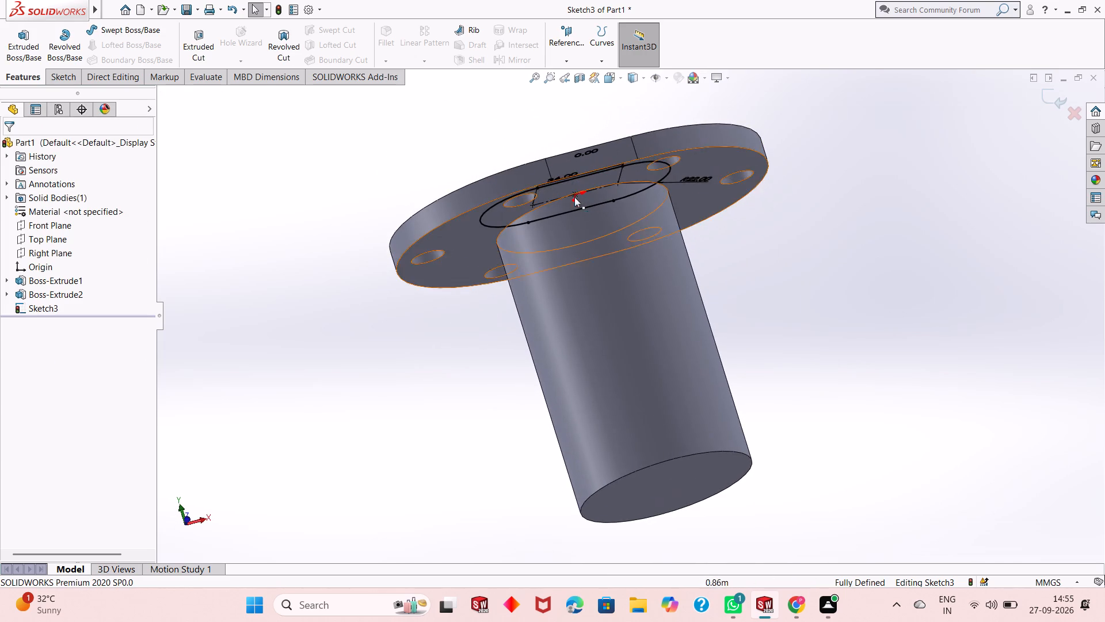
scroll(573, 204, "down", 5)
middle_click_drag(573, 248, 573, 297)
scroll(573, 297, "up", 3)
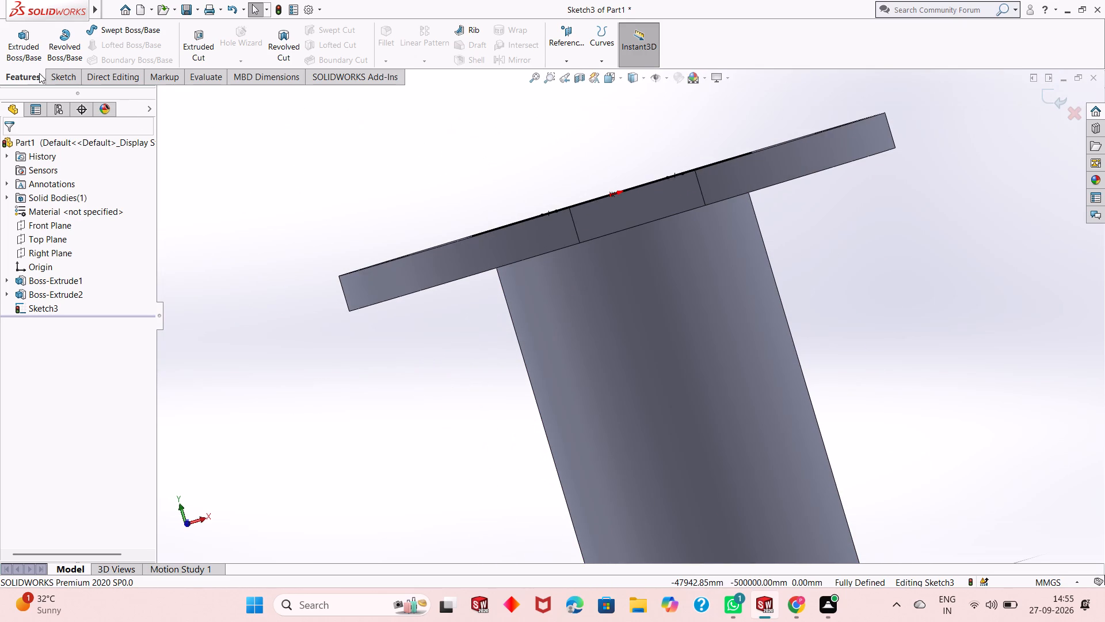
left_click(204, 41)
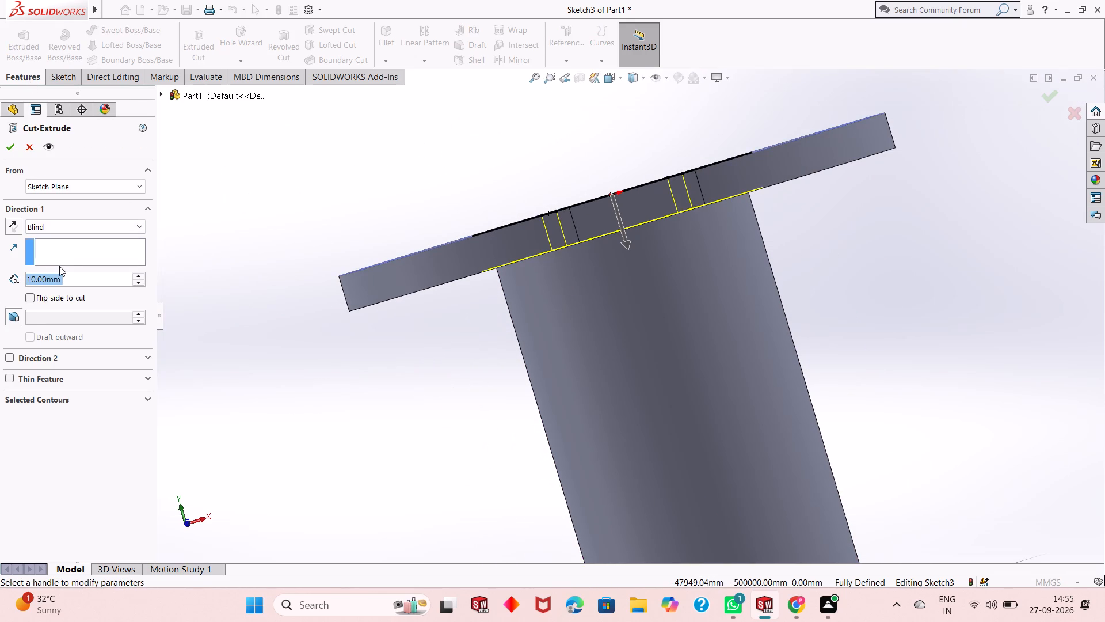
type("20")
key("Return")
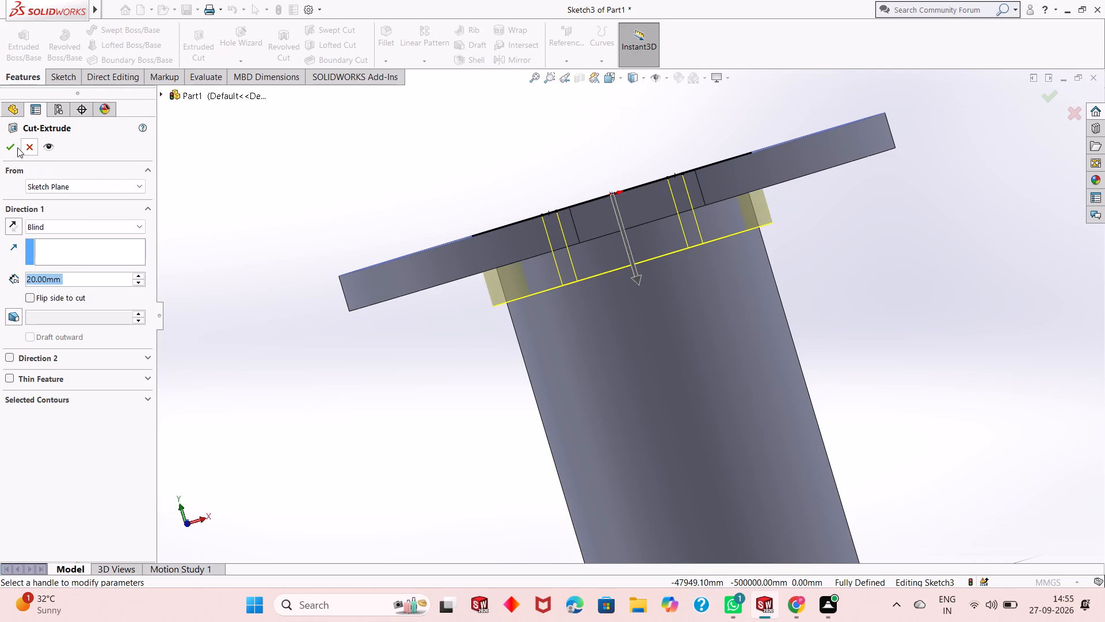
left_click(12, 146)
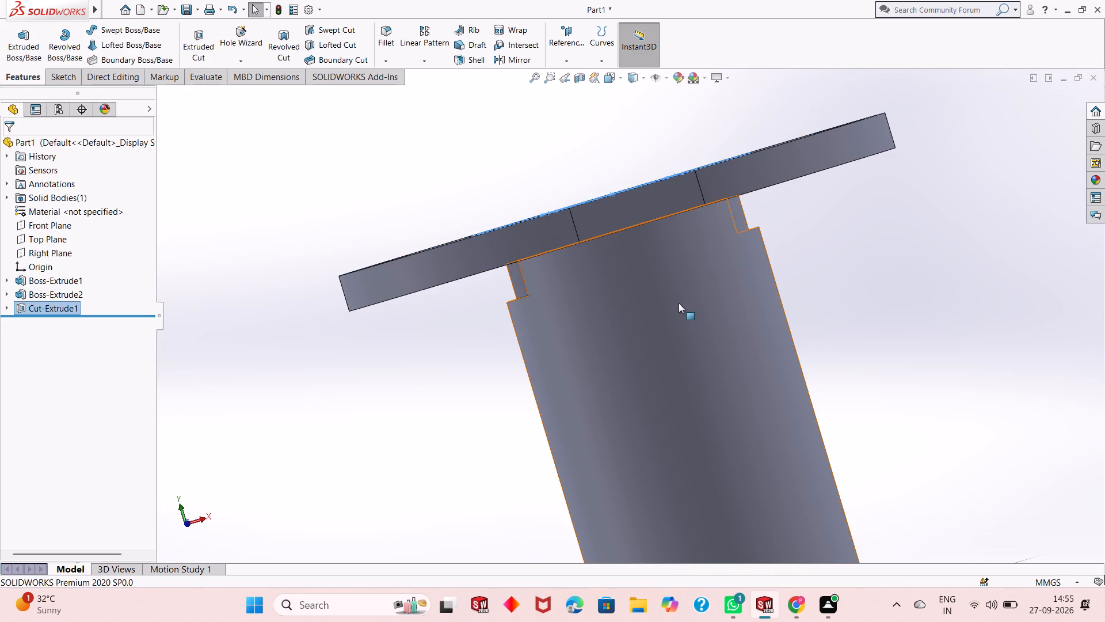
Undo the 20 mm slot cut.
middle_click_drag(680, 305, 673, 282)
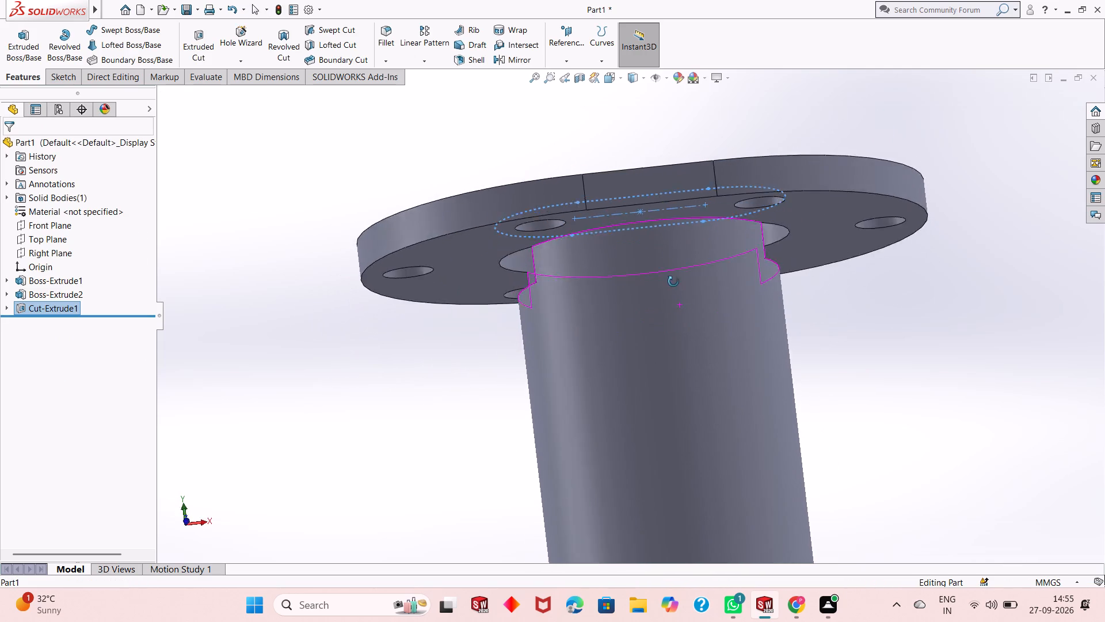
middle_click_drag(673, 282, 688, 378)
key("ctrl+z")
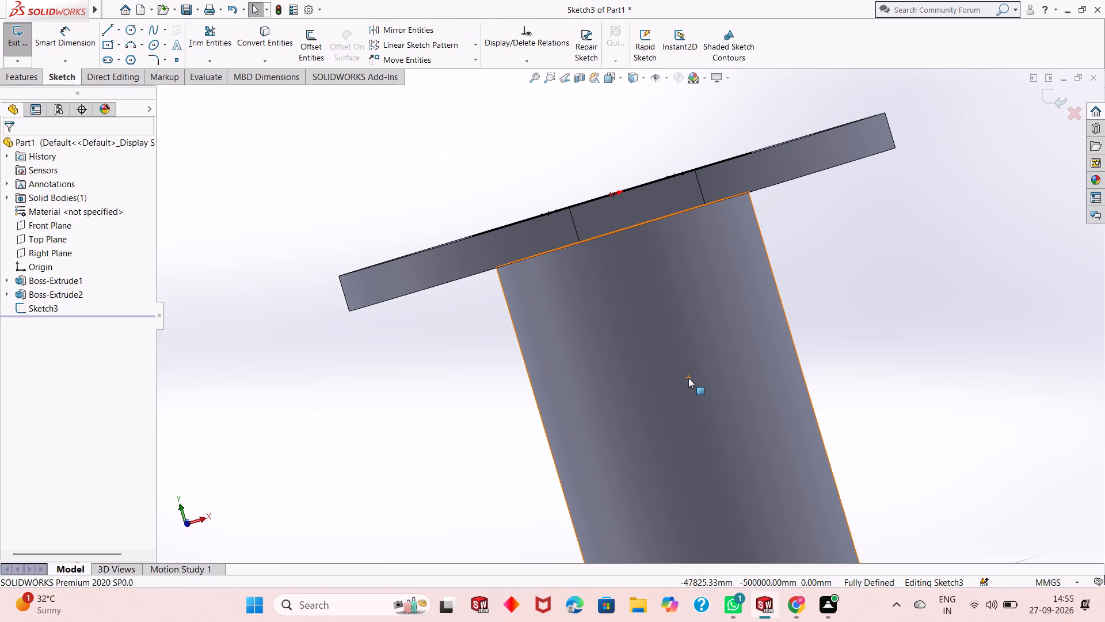
Face the slot sketch squarely and check its overall length by previewing a line between its two end arcs.
key("ctrl+8")
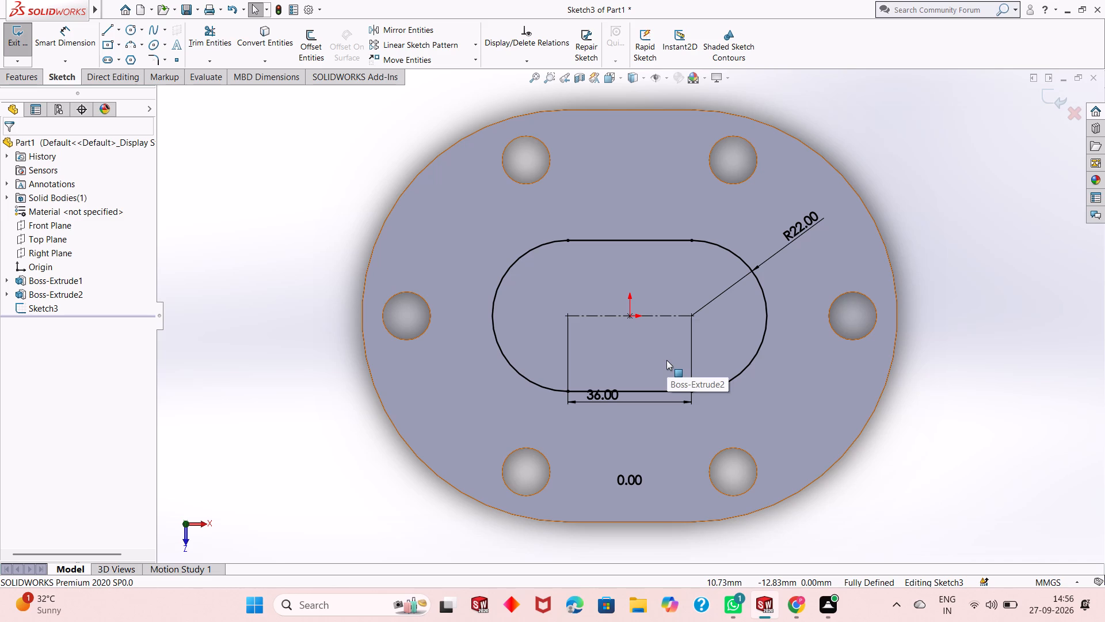
scroll(666, 360, "down", 1)
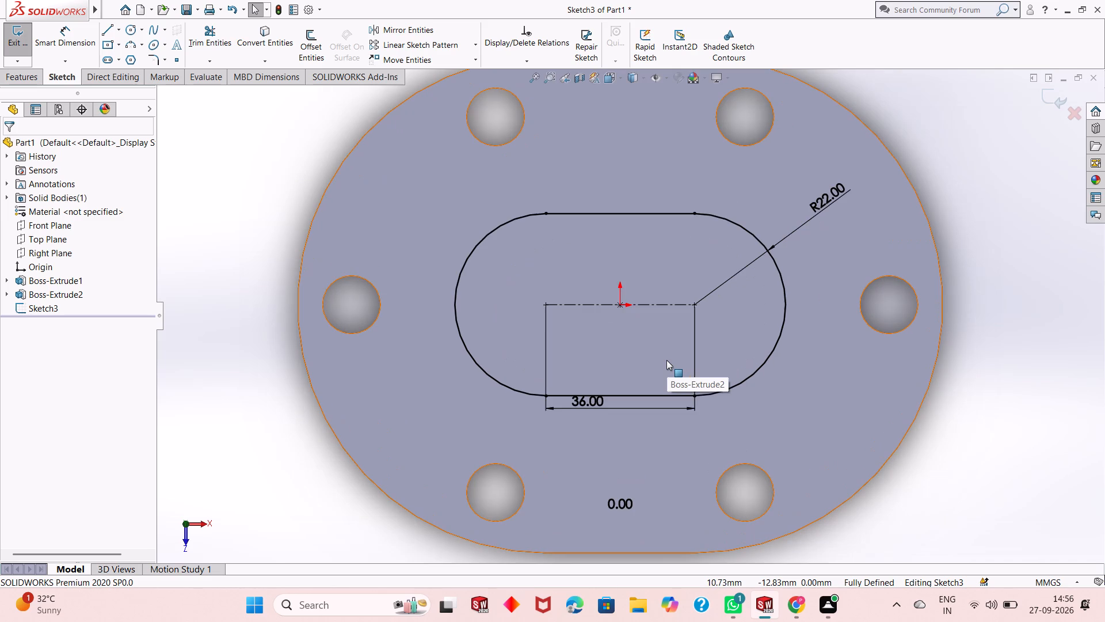
scroll(666, 360, "down", 1)
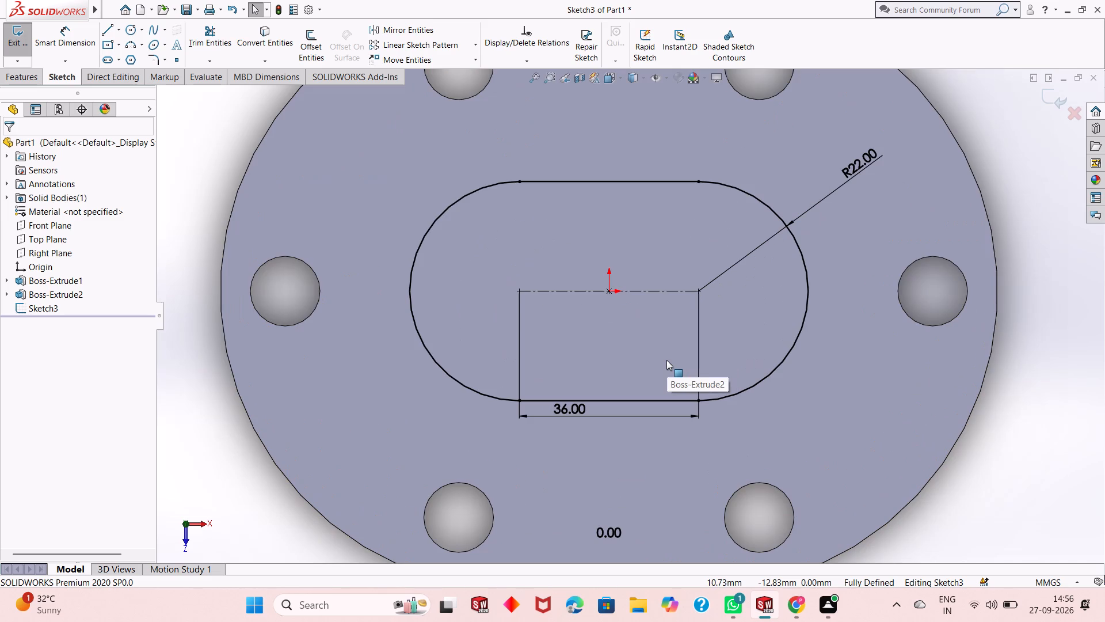
scroll(666, 360, "down", 1)
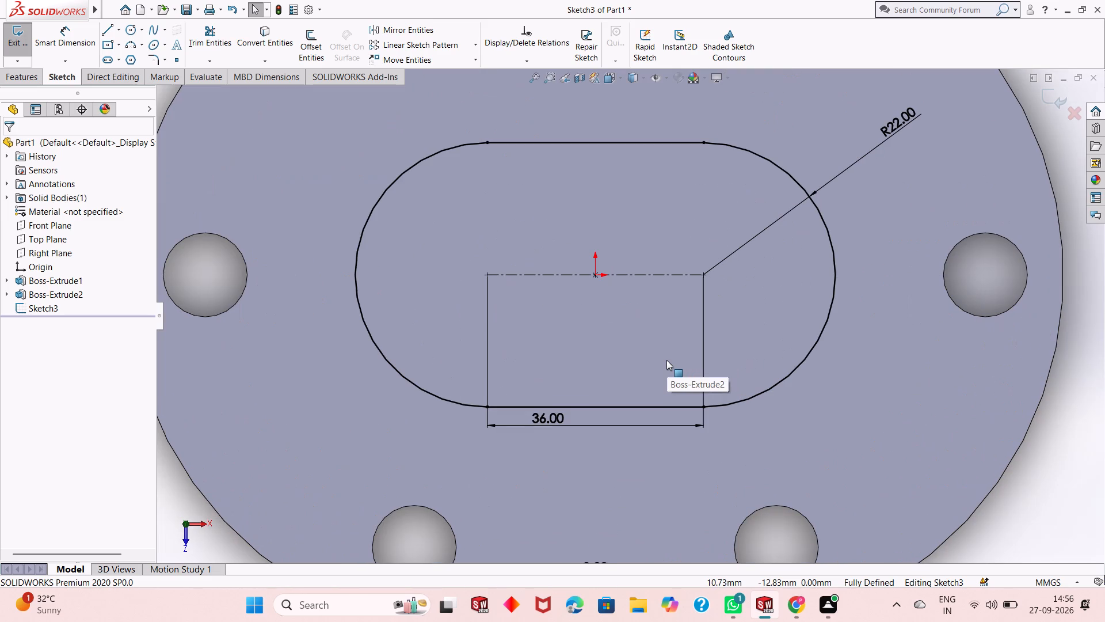
scroll(666, 360, "down", 1)
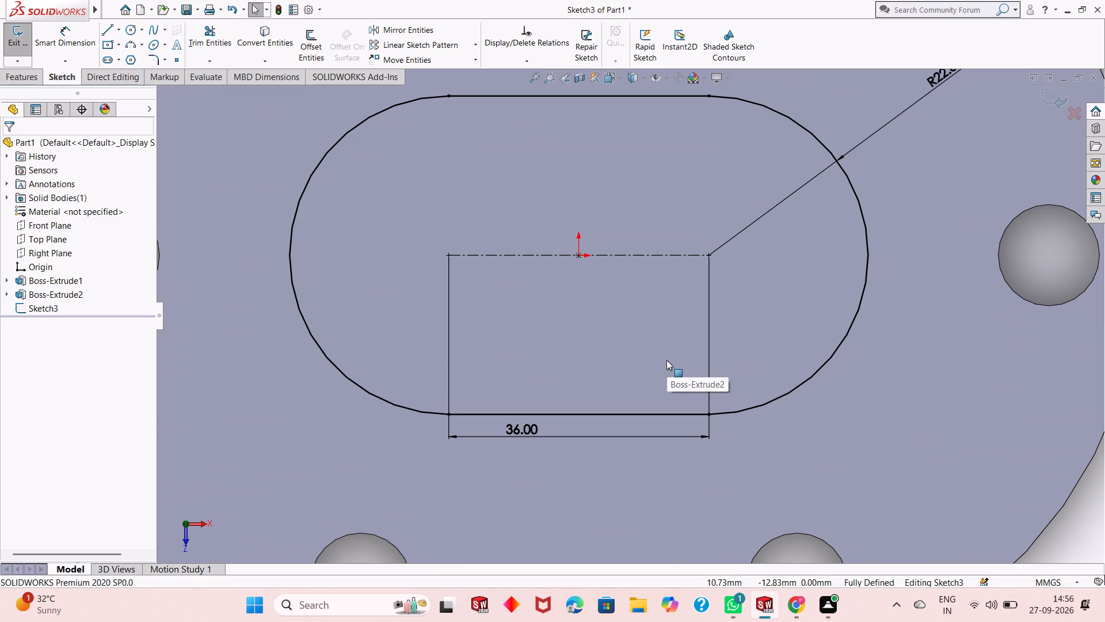
scroll(666, 360, "down", 1)
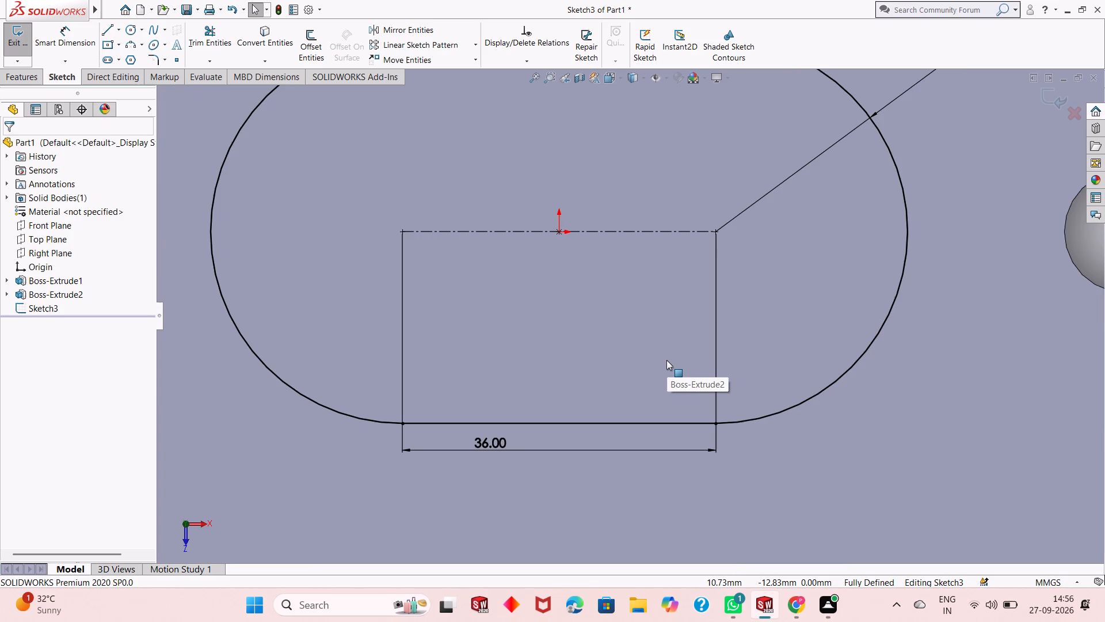
scroll(666, 360, "up", 2)
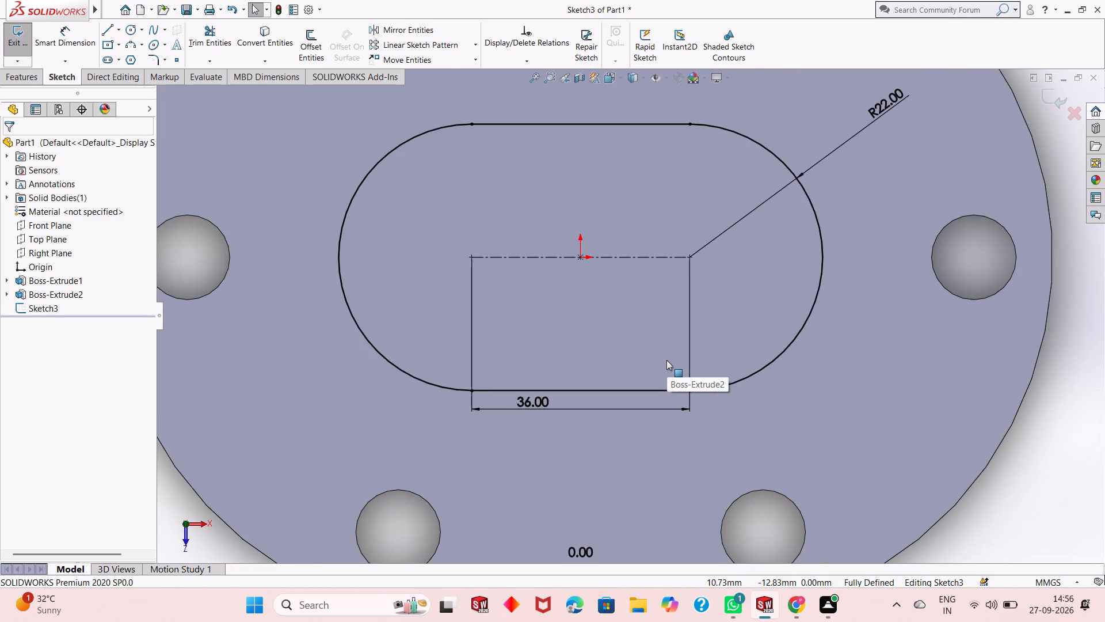
scroll(666, 360, "up", 1)
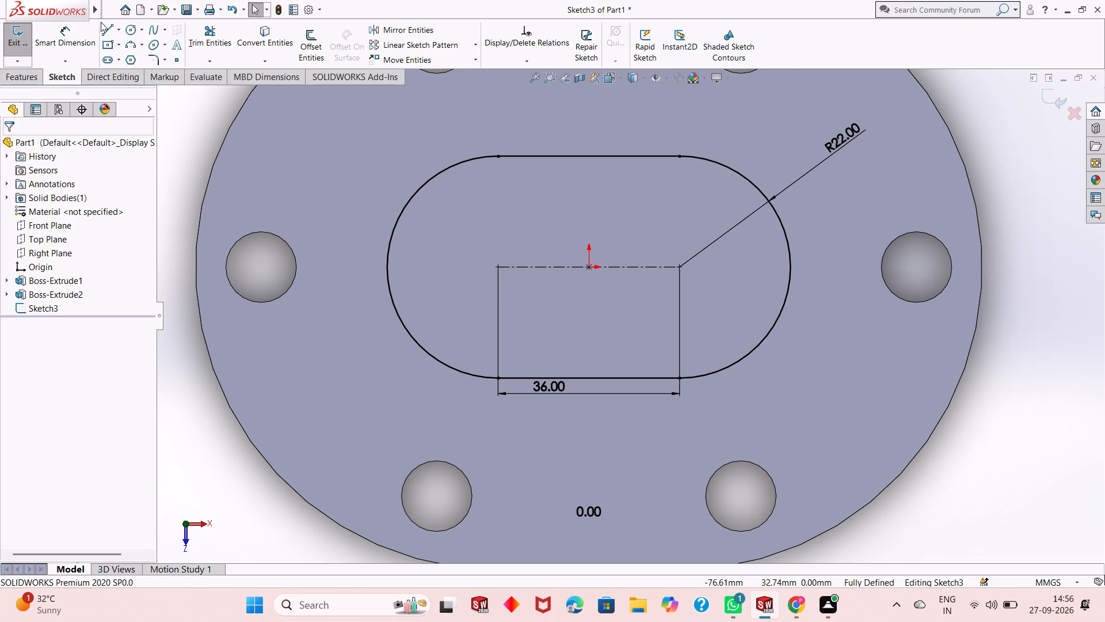
left_click(108, 29)
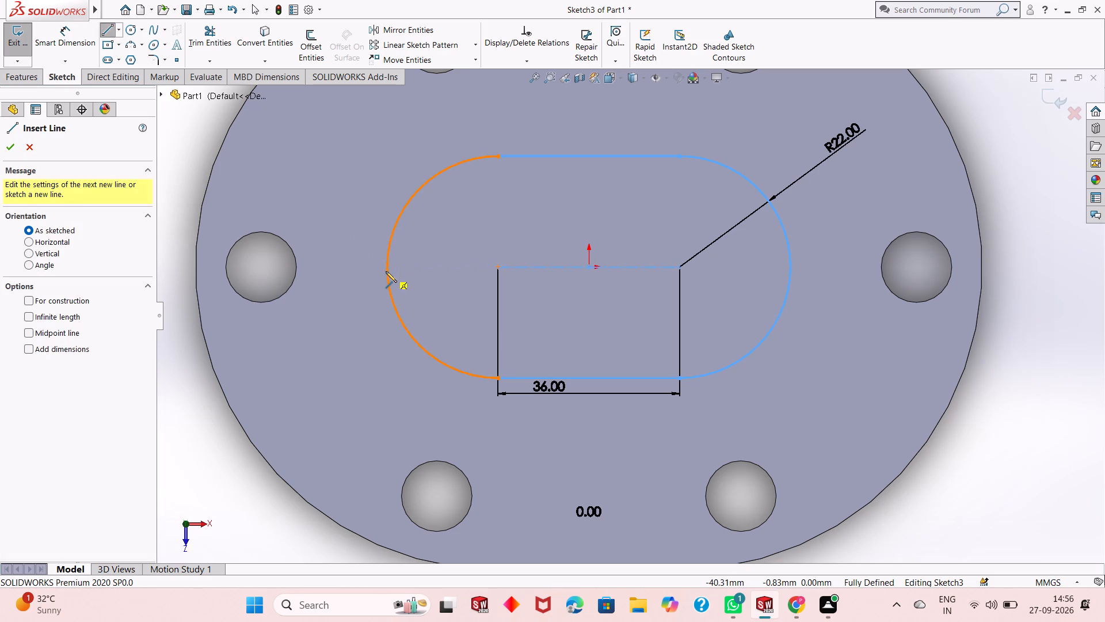
left_click(387, 266)
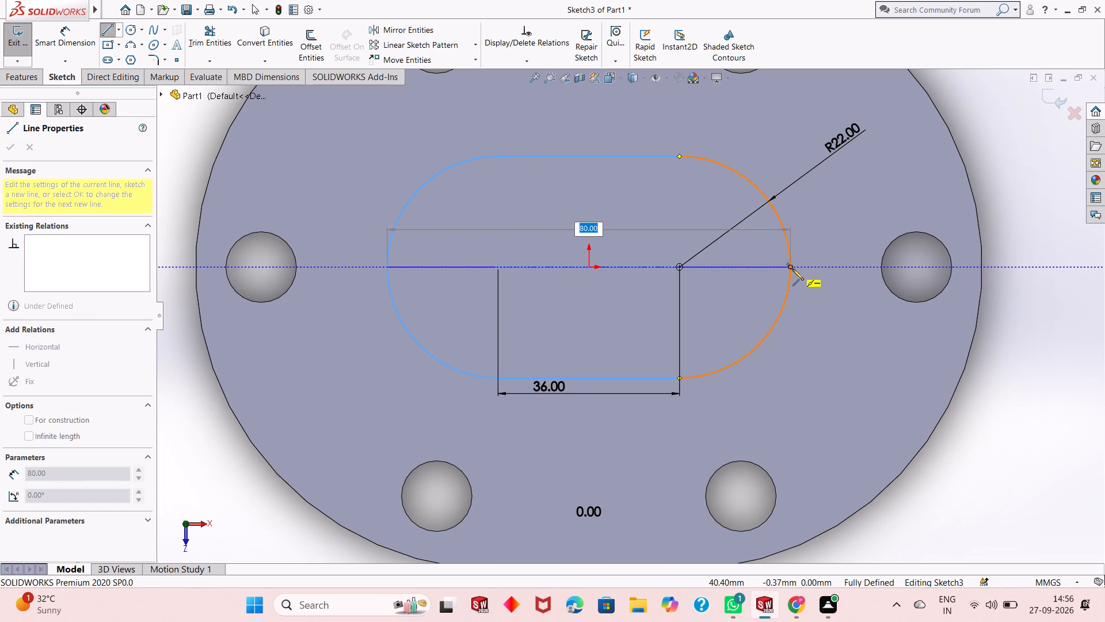
key("Escape")
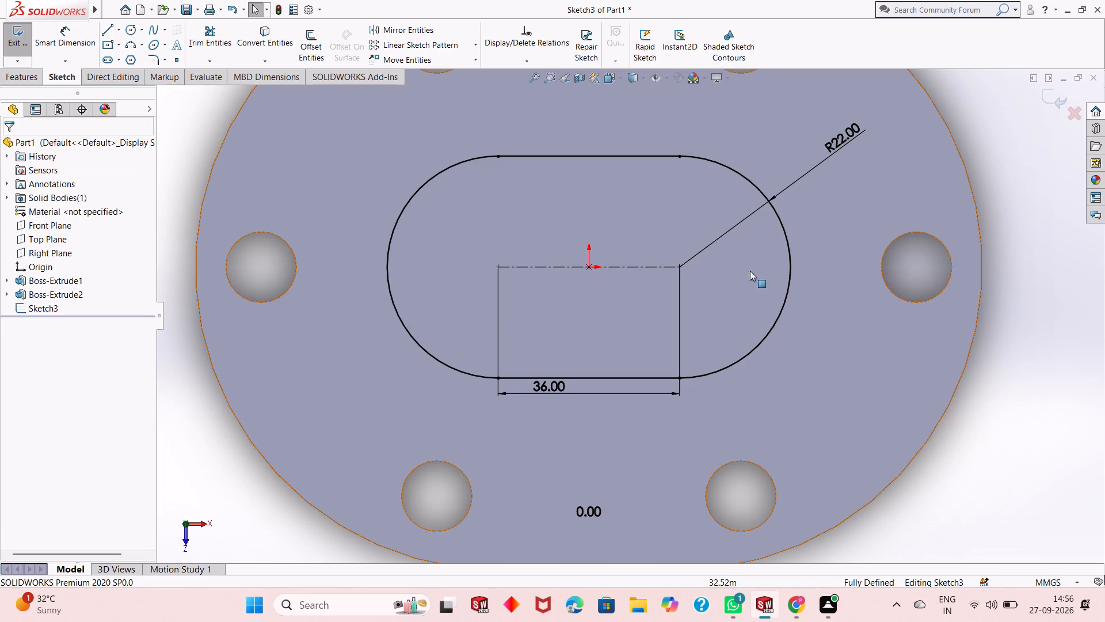
Undo the slot's end radius, origin distance and centre-to-centre dimensions, leaving the slot as originally drawn.
scroll(618, 323, "up", 1)
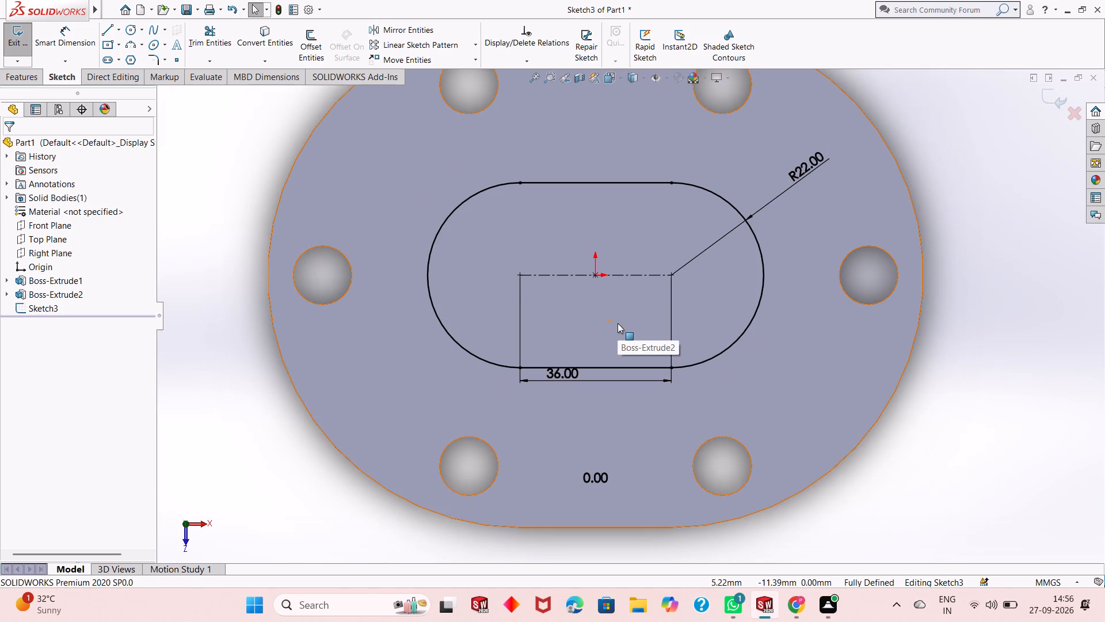
key("ctrl+z")
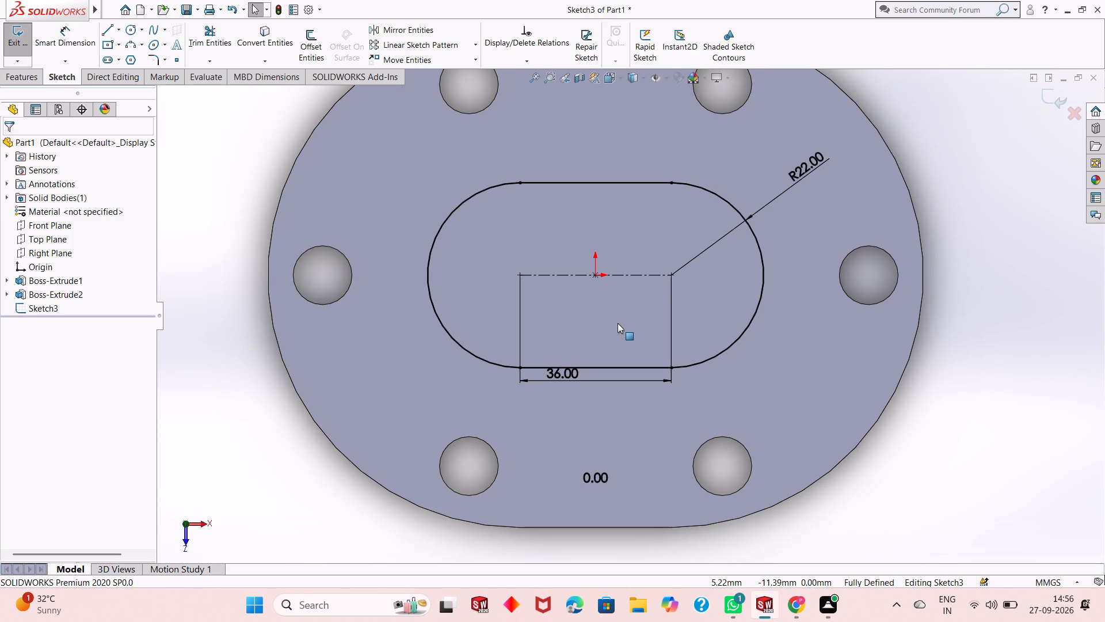
key("ctrl+z")
key("ctrl+z")
key("ctrl+z")
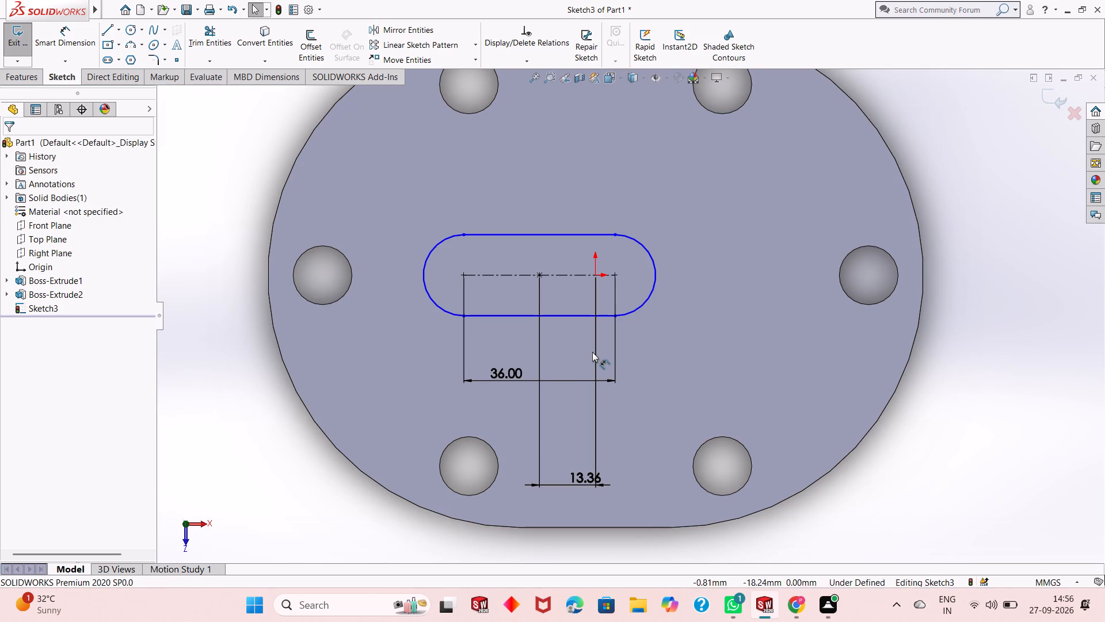
key("ctrl+z")
key("ctrl+z")
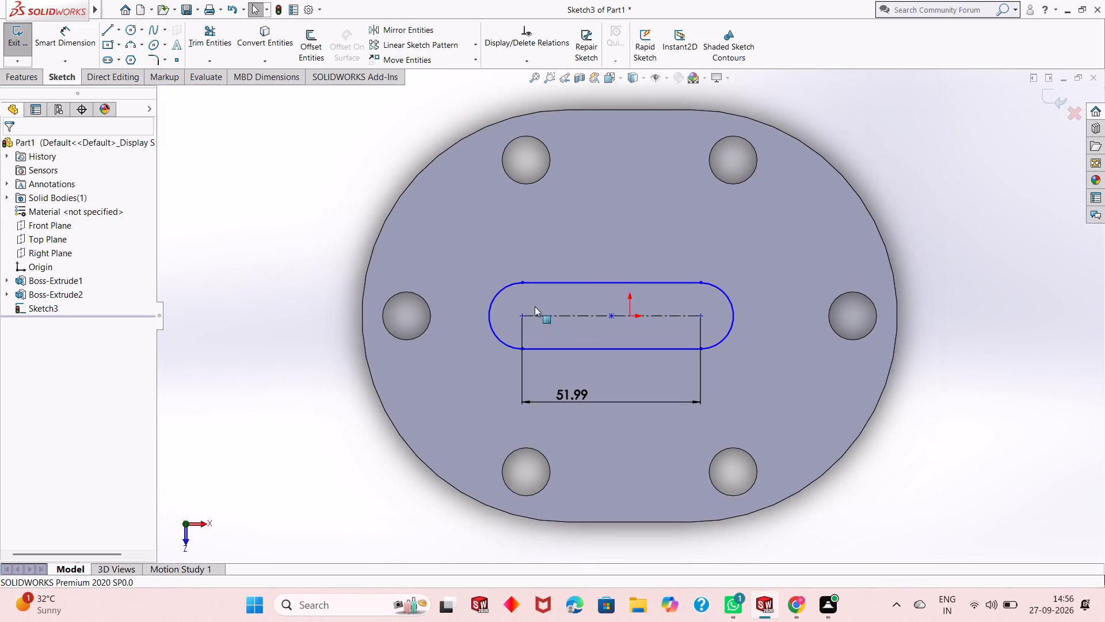
key("ctrl+z")
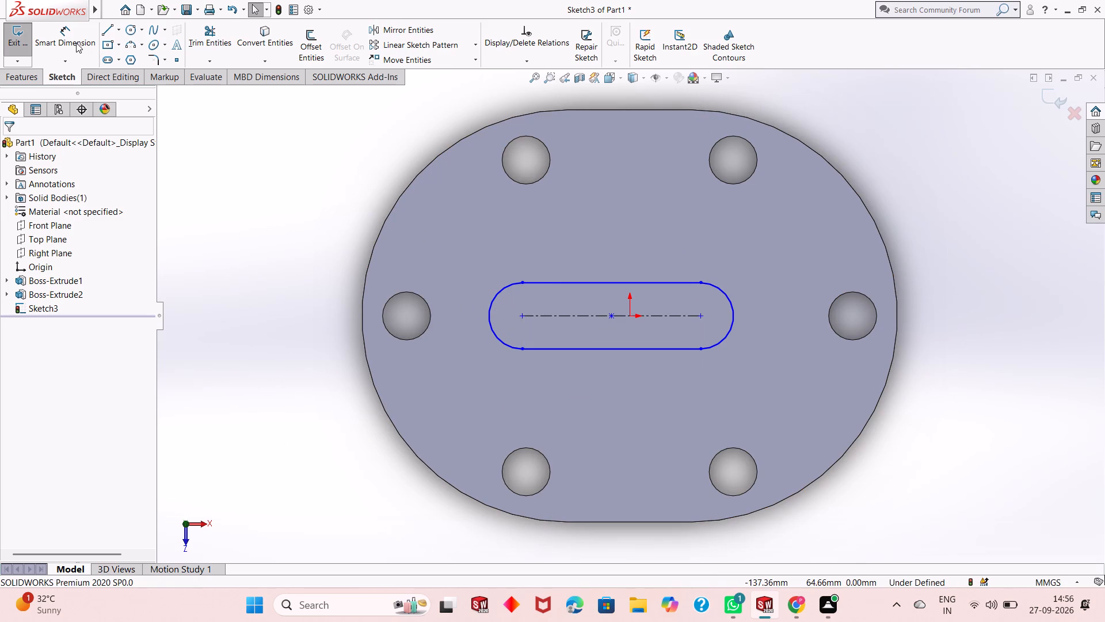
Dimension the slot's centre-to-centre length to 18 mm.
left_click(74, 41)
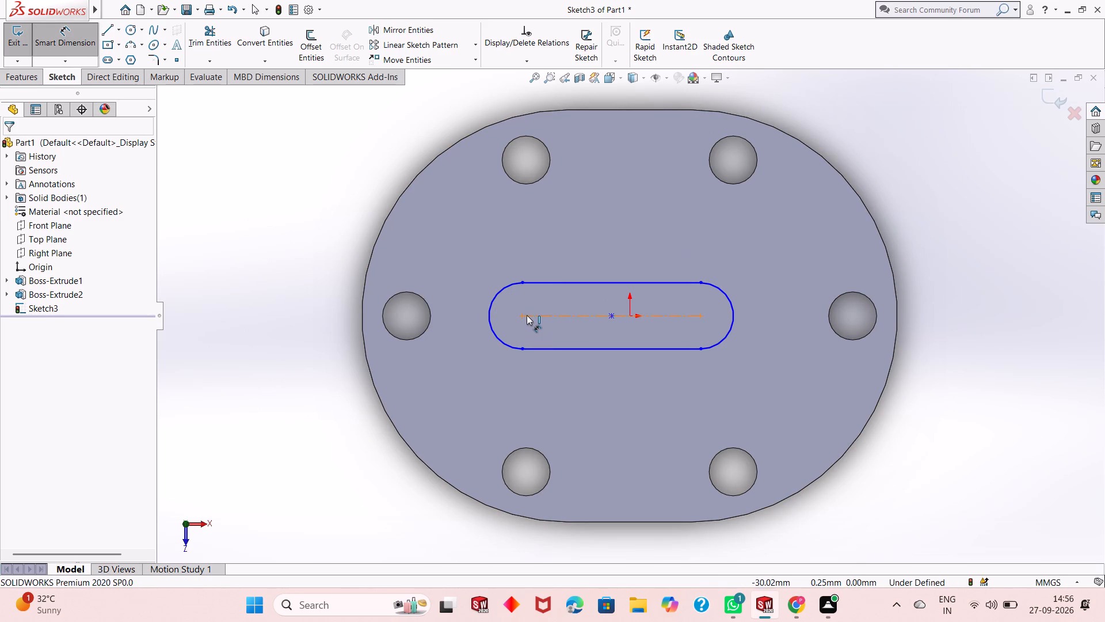
scroll(584, 322, "up", 1)
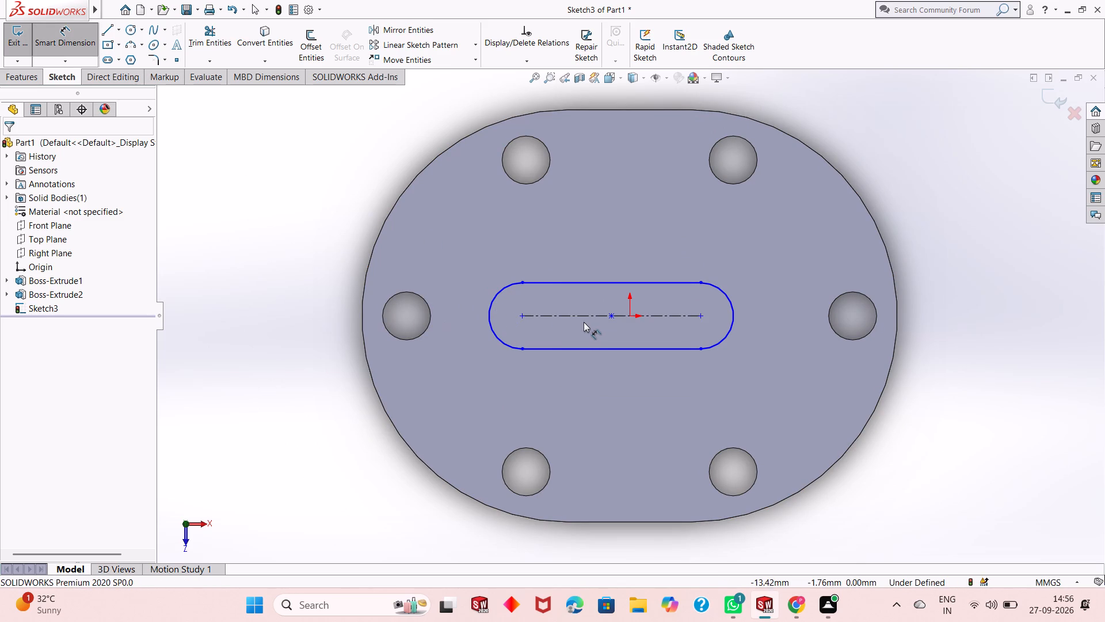
scroll(602, 317, "down", 1)
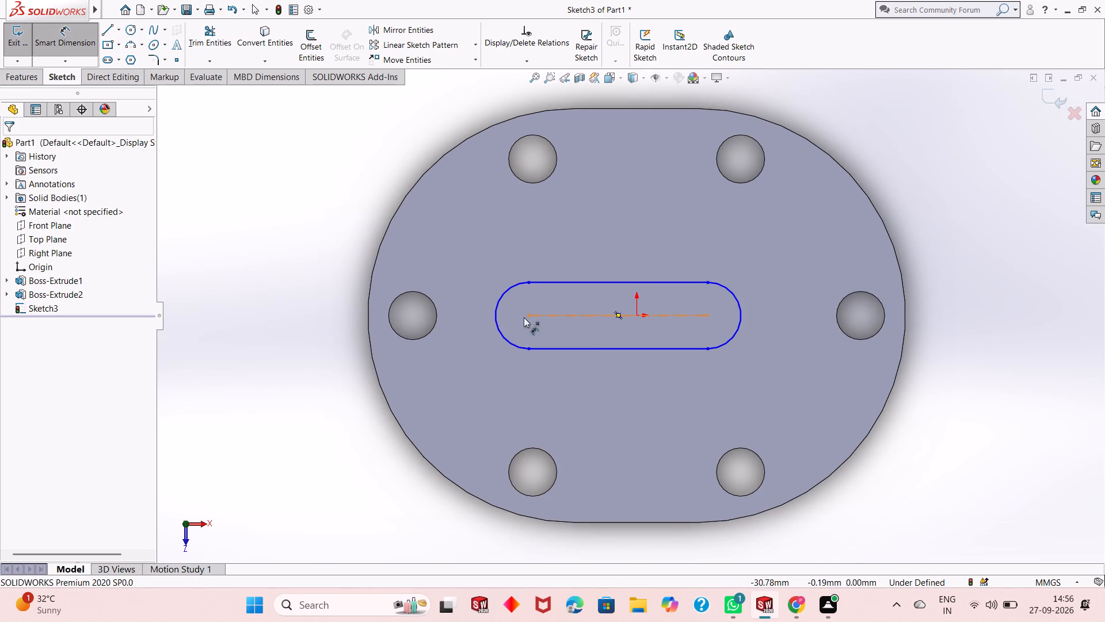
left_click(676, 316)
left_click(655, 423)
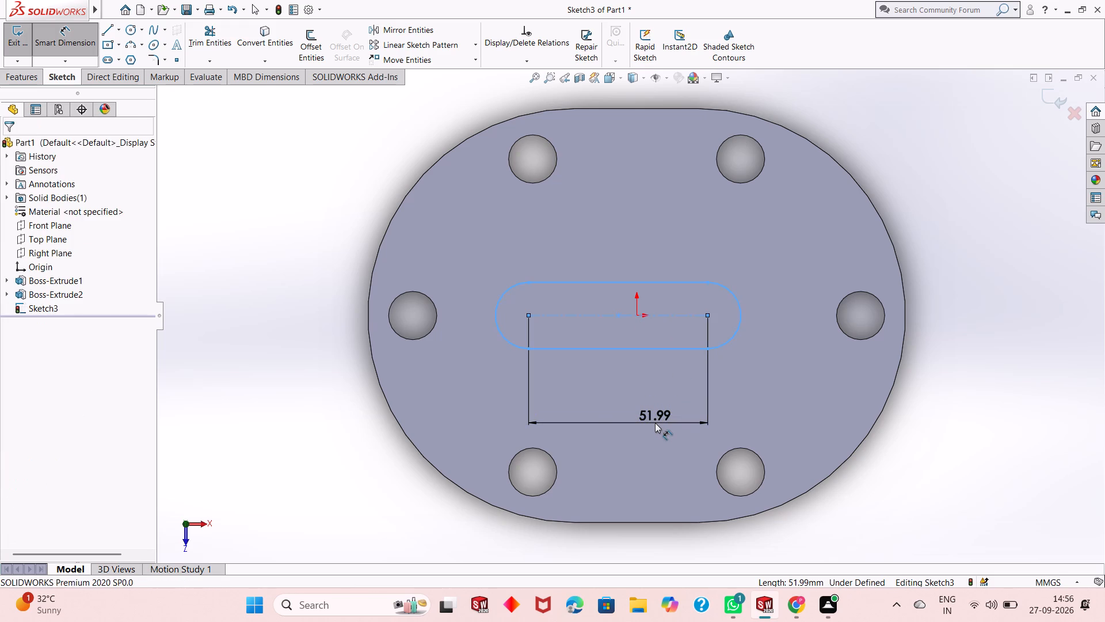
type("40-")
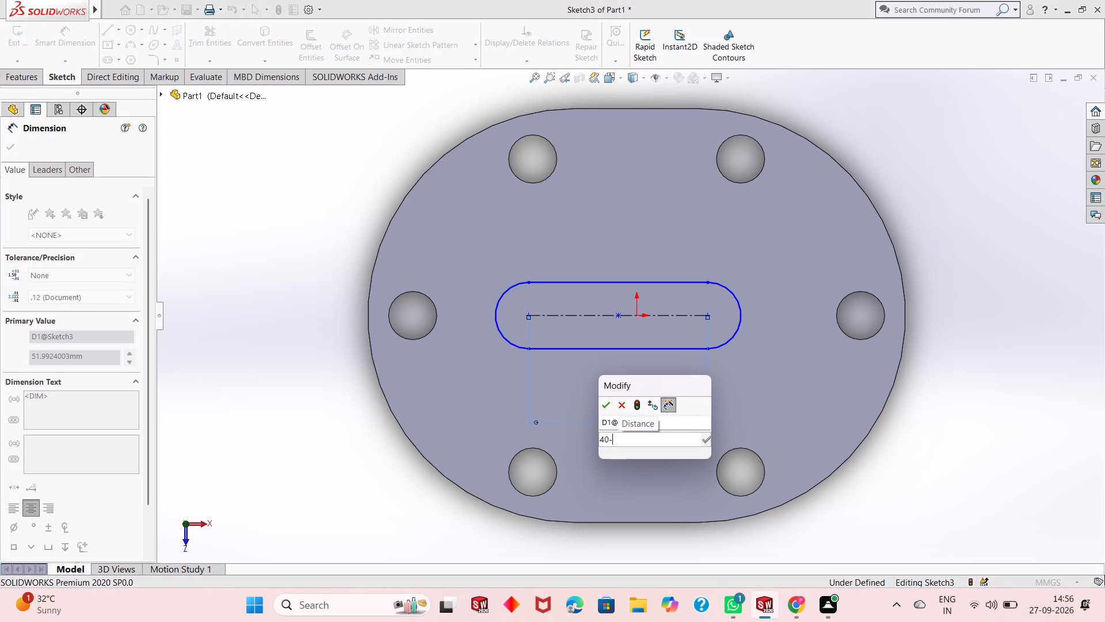
type("22")
key("Return")
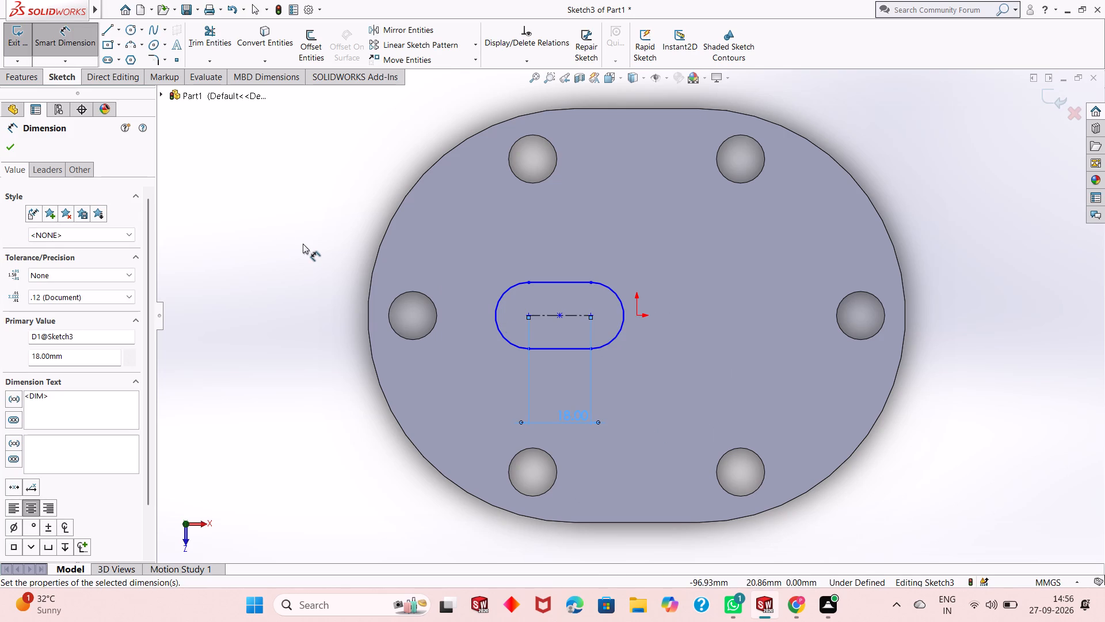
Dimension the horizontal distance between the slot's centre point and the origin to 0 mm.
left_click(559, 315)
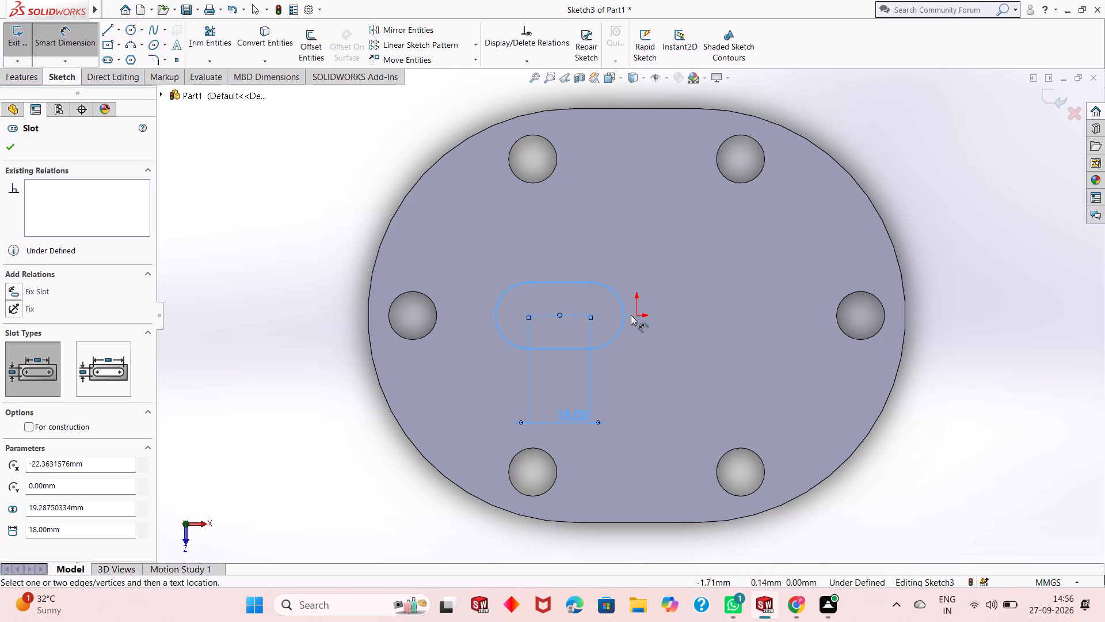
left_click(635, 315)
left_click(637, 461)
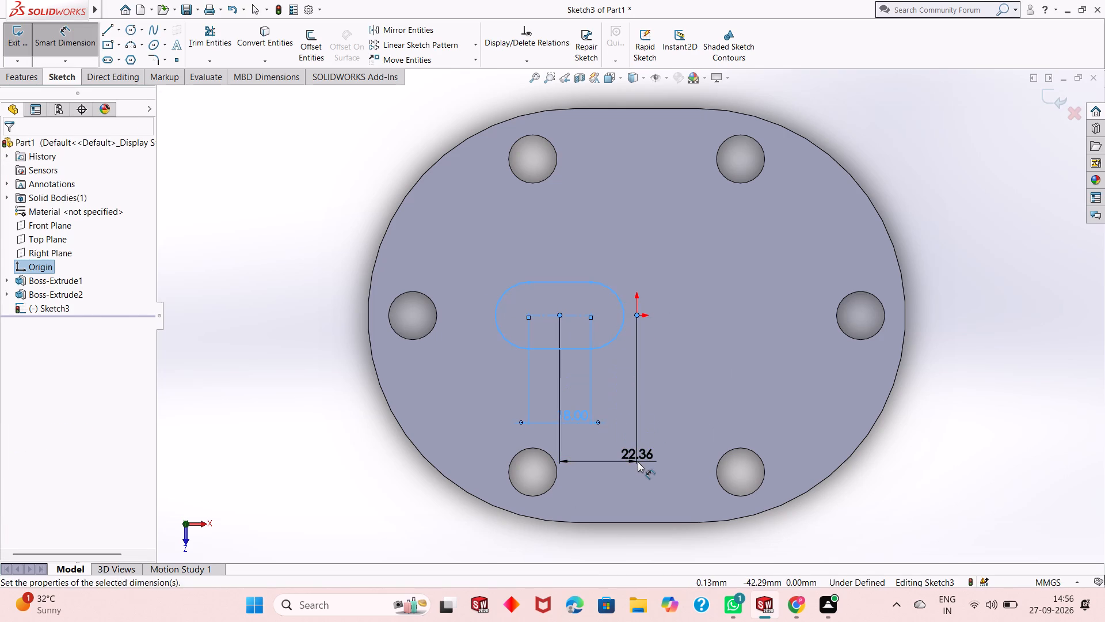
key("0")
key("Return")
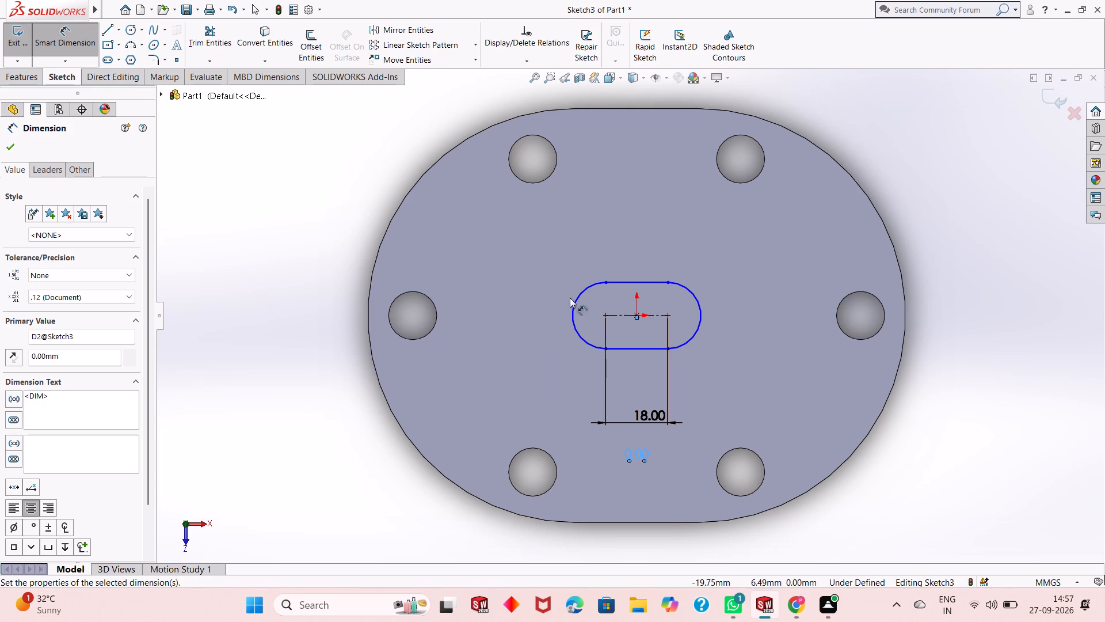
Dimension the slot's end arc radius to 22 mm.
left_click(571, 314)
left_click(475, 414)
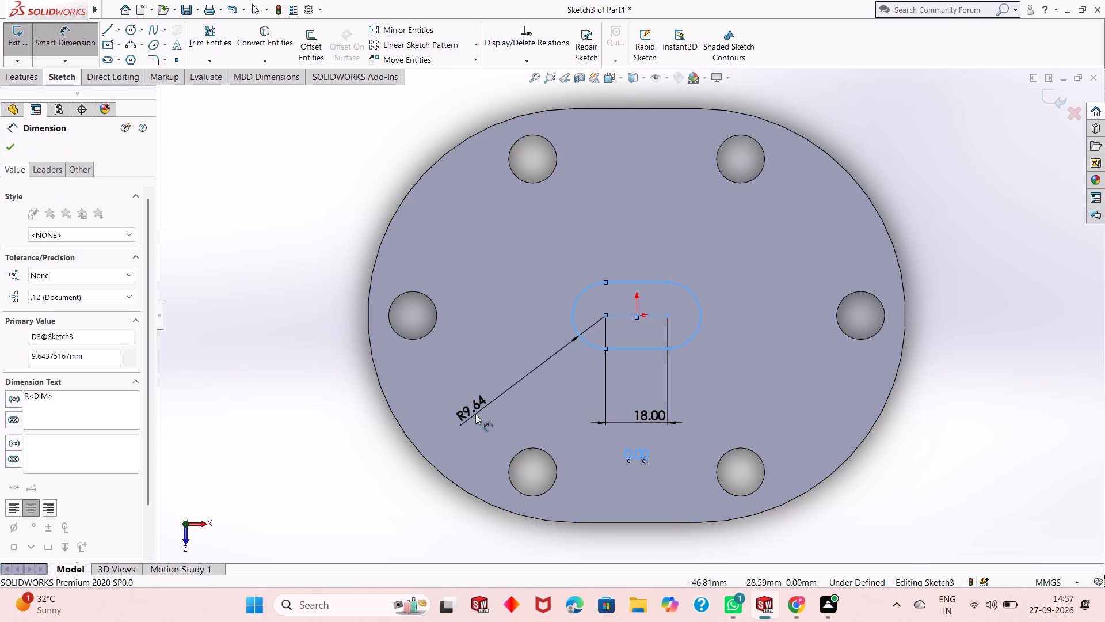
type("22")
key("Return")
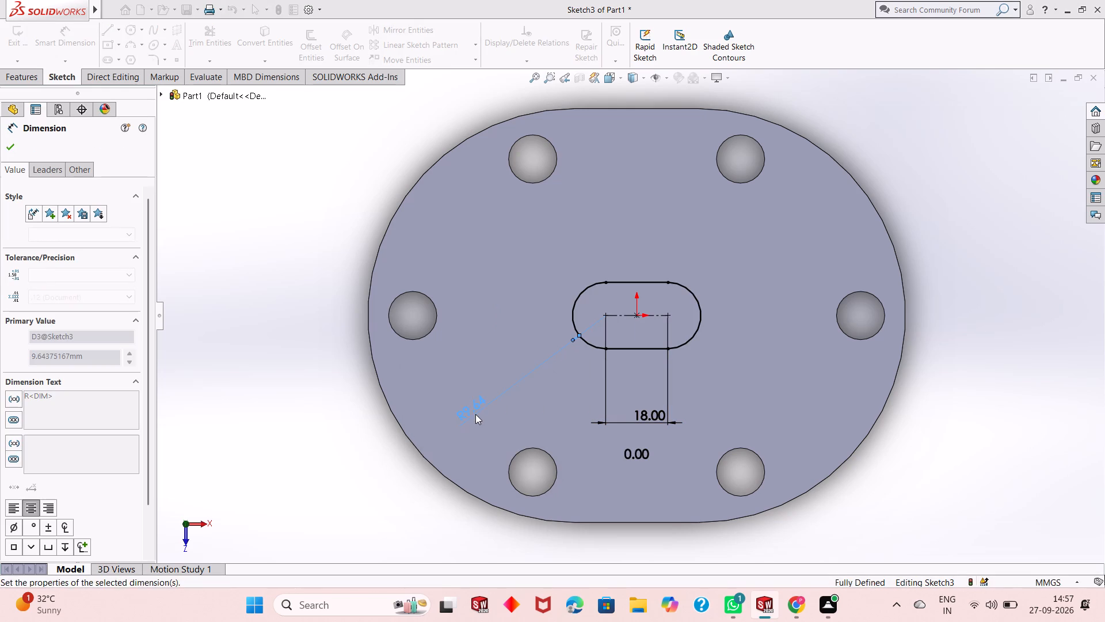
right_click(261, 180)
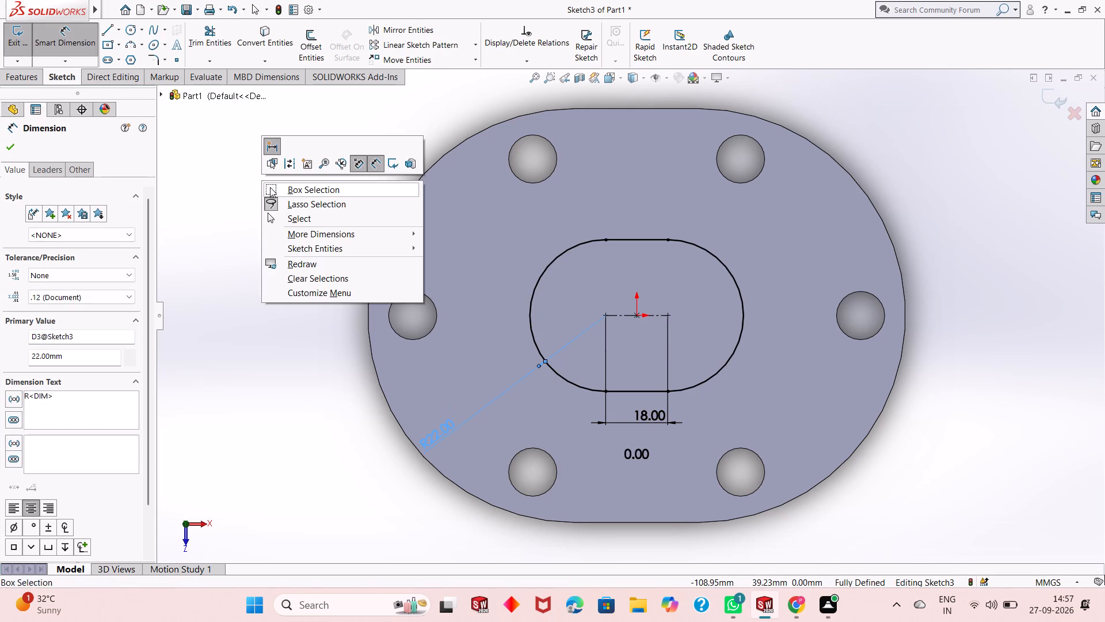
Cut the R22 slot profile 26 mm deep into the part from the flange's top face with a blind Extruded Cut.
left_click(292, 218)
middle_click_drag(612, 303, 614, 179)
scroll(614, 179, "up", 3)
middle_click_drag(692, 241, 727, 142)
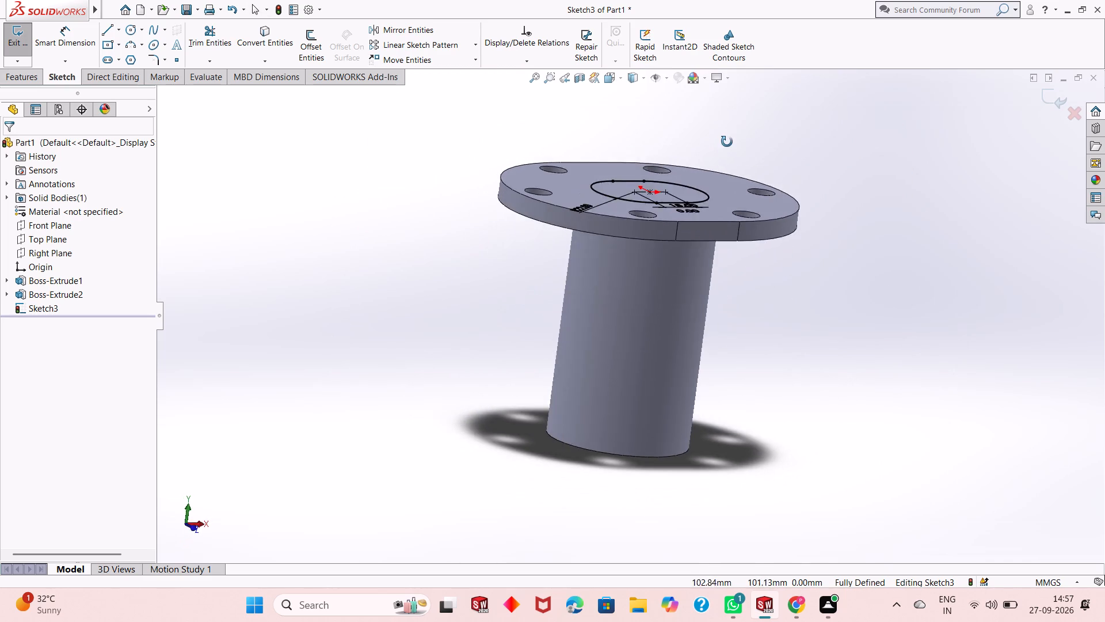
middle_click_drag(727, 142, 720, 214)
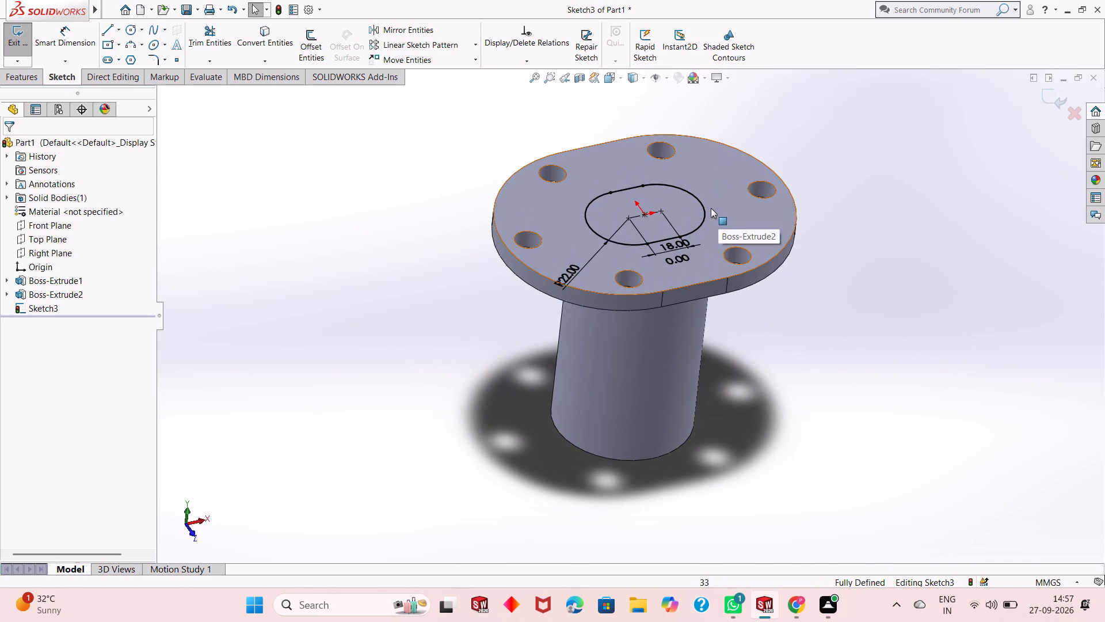
scroll(666, 246, "down", 1)
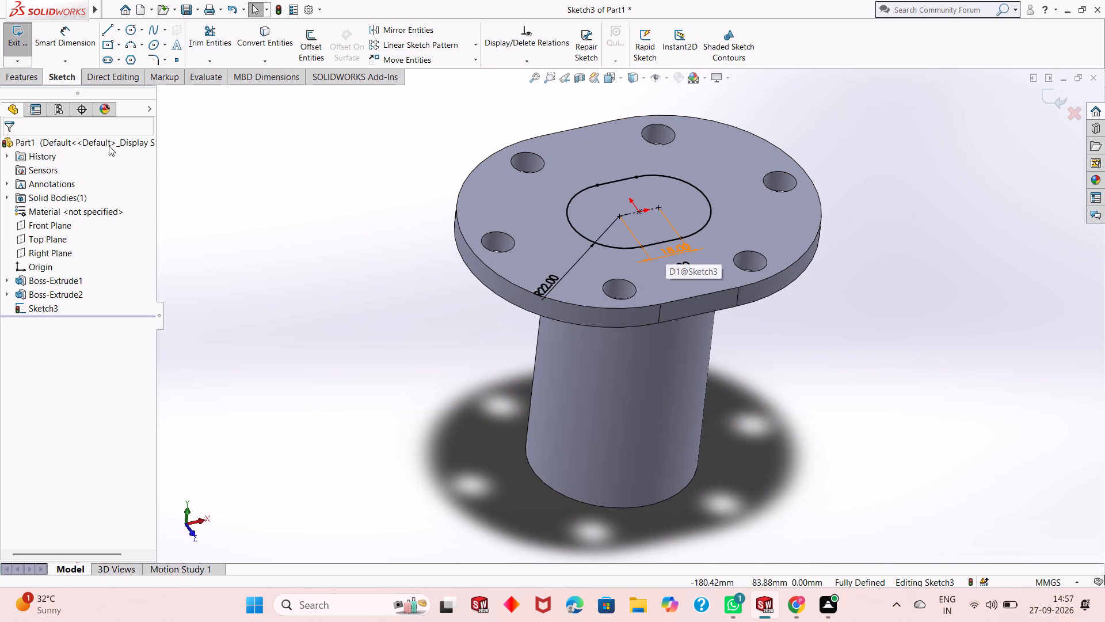
left_click(15, 79)
left_click(203, 41)
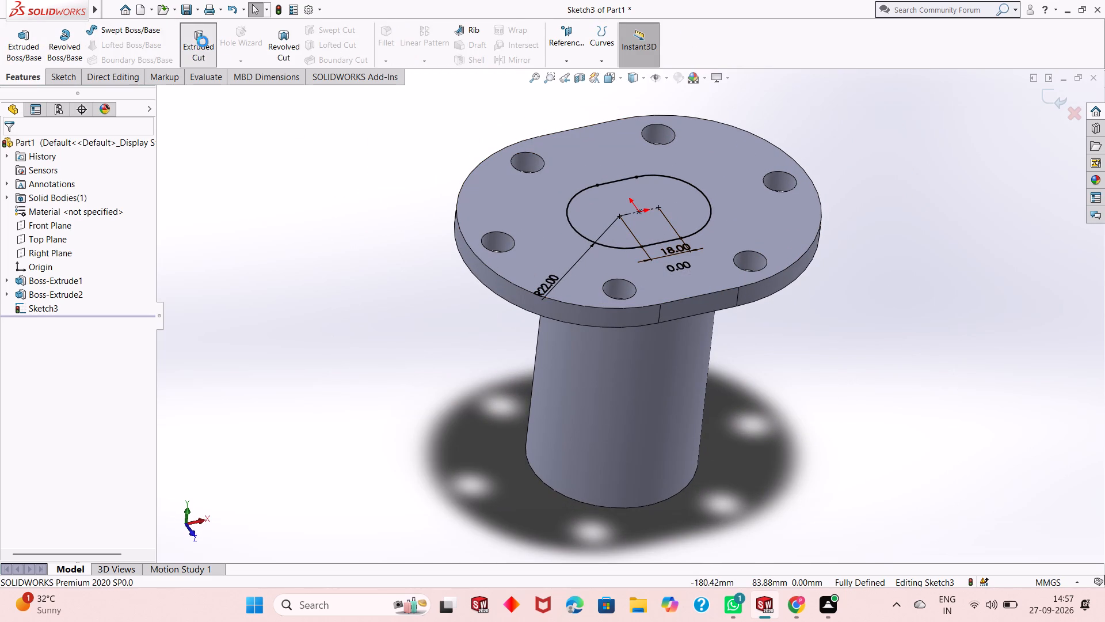
middle_click_drag(634, 328, 634, 315)
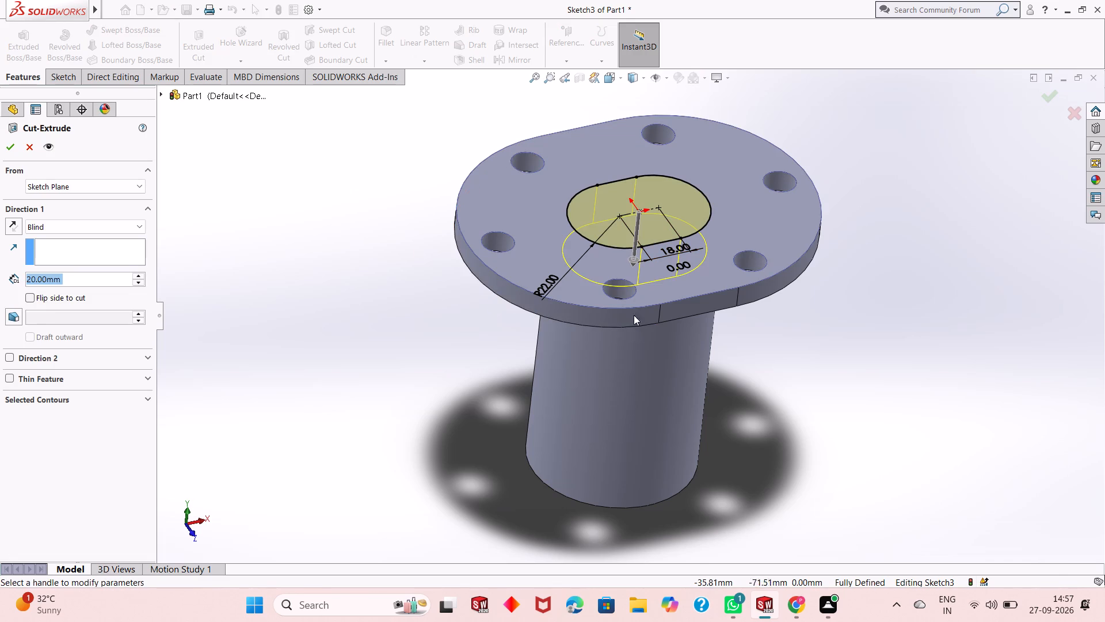
middle_click_drag(634, 315, 610, 293)
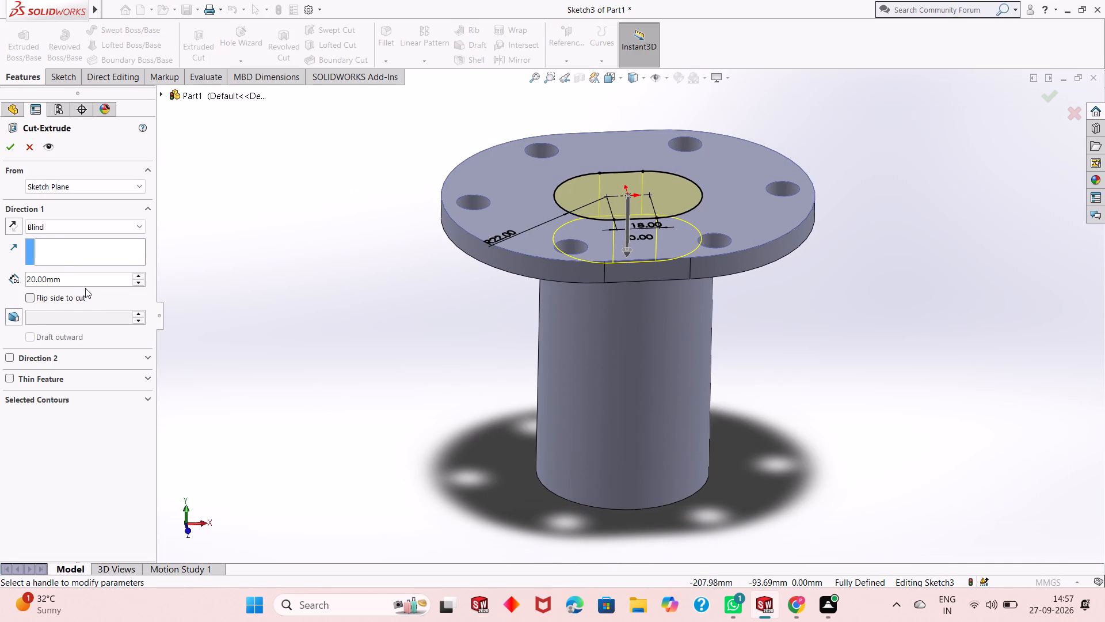
double_click(84, 278)
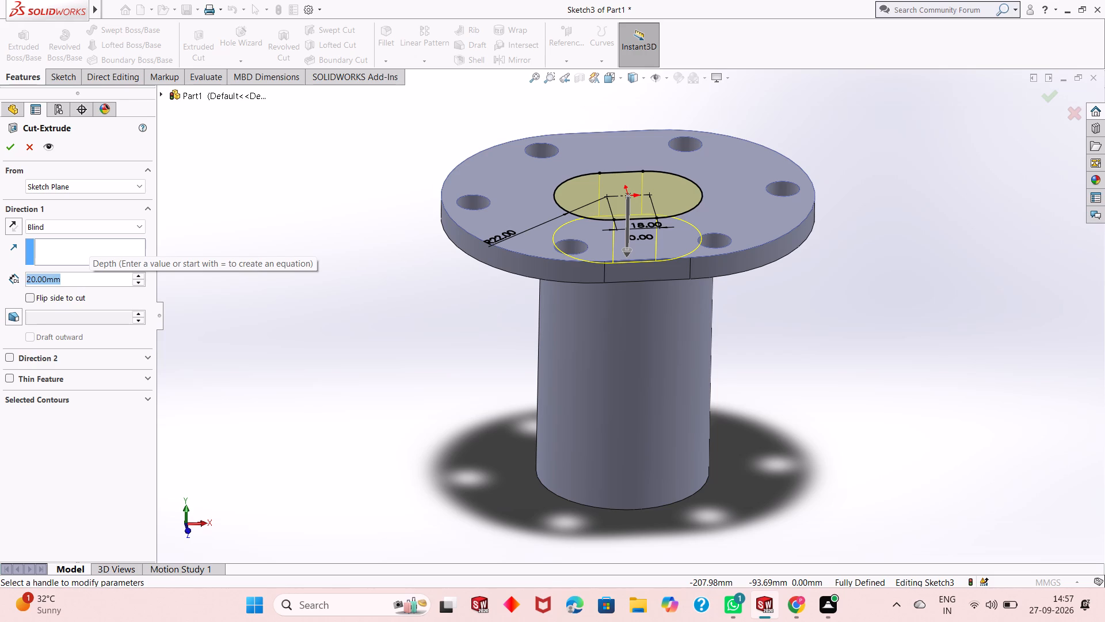
type("26")
key("Return")
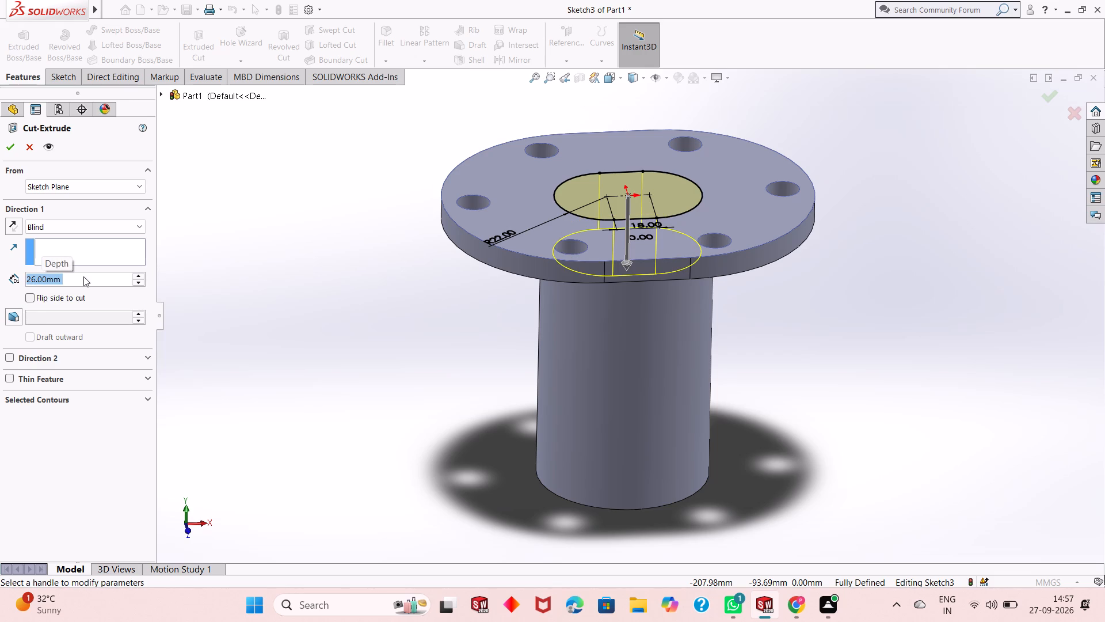
left_click(14, 148)
Examine the slot pocket's depth and walls in a temporary section view along the Front Plane and from above.
middle_click_drag(416, 318, 409, 294)
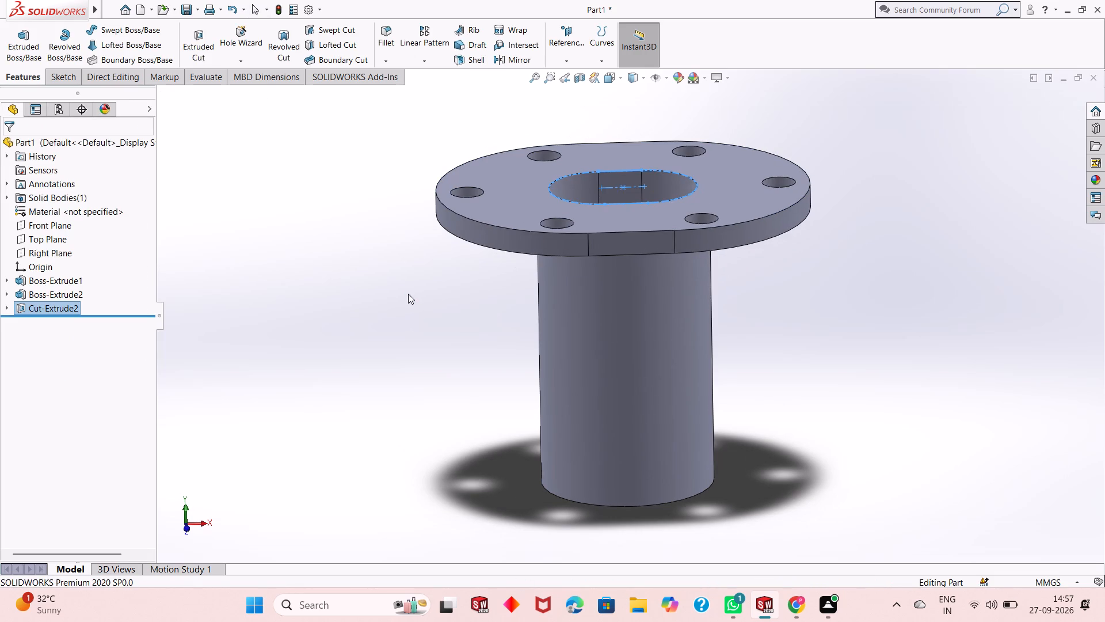
left_click(407, 293)
left_click(577, 79)
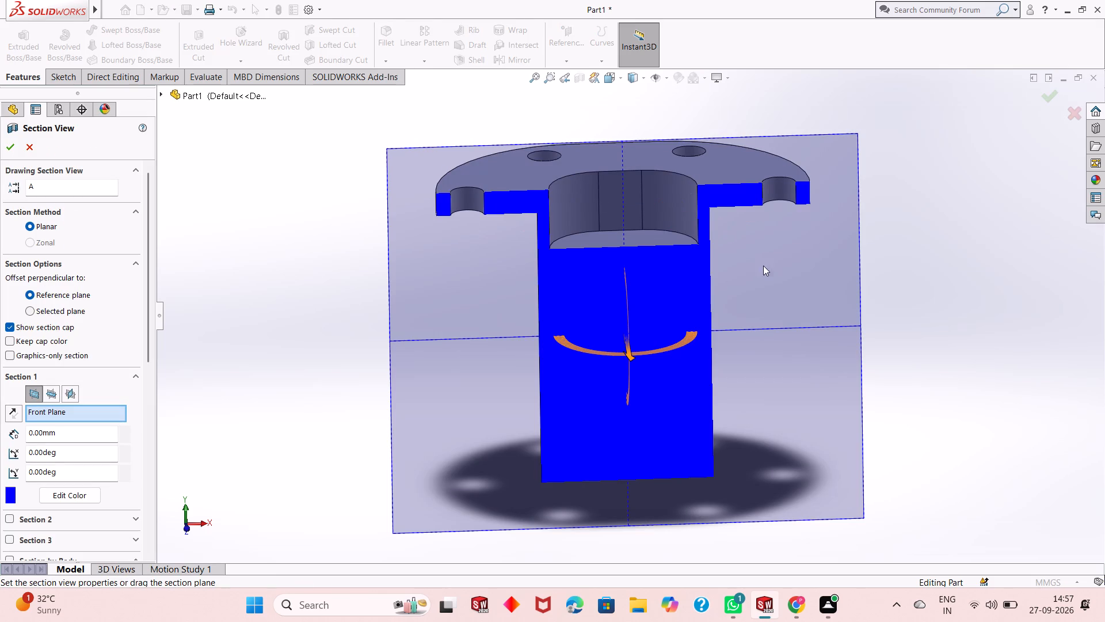
middle_click_drag(711, 298, 703, 241)
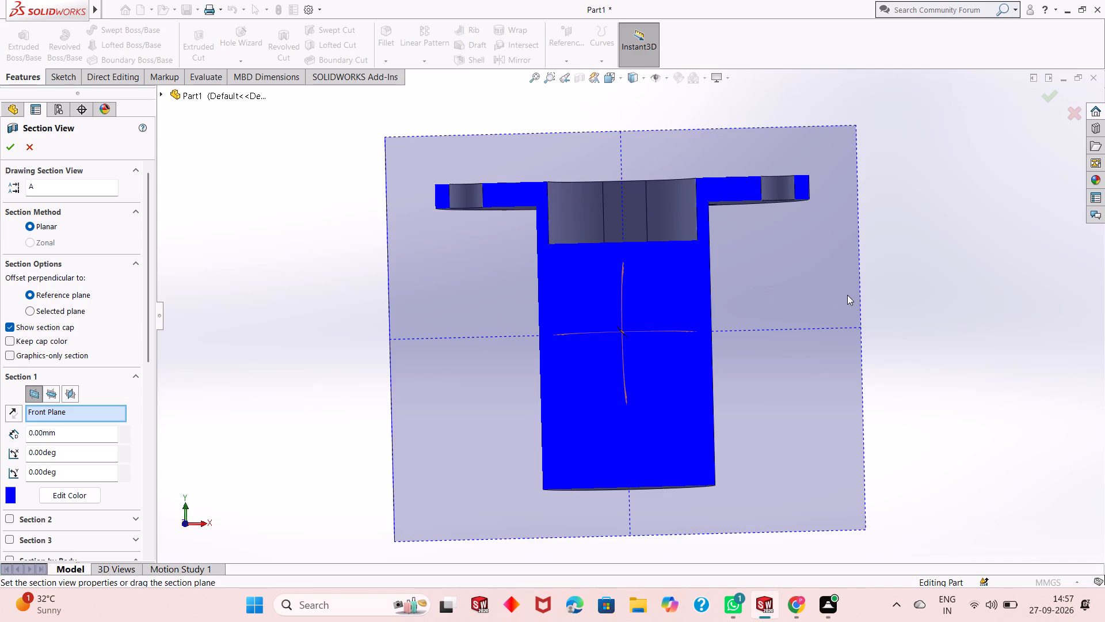
key("Escape")
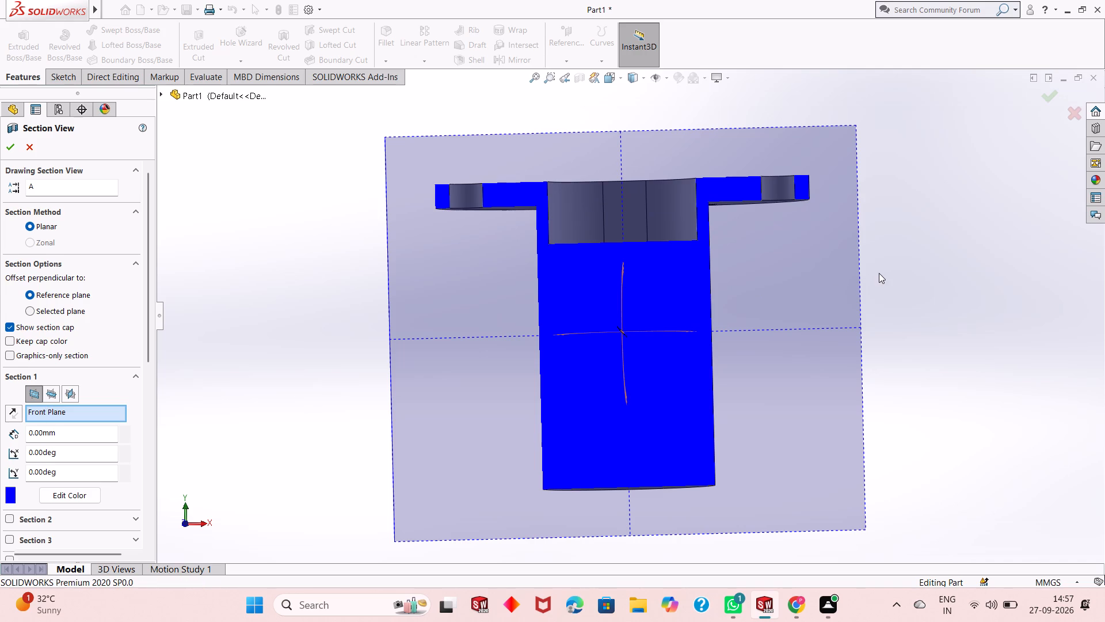
middle_click_drag(766, 266, 771, 280)
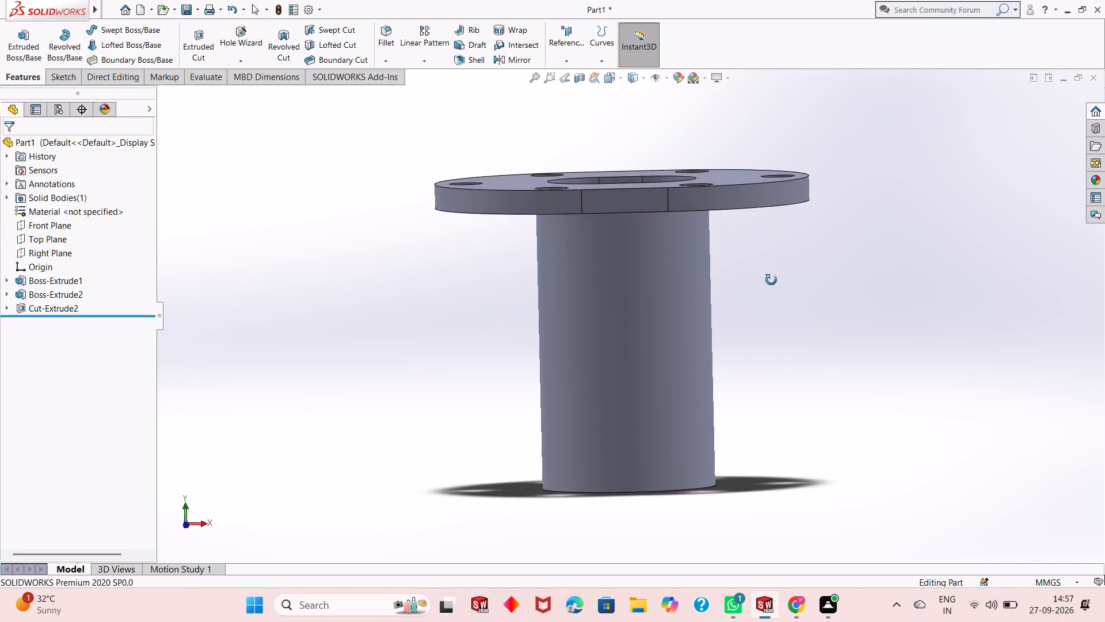
middle_click_drag(771, 280, 782, 372)
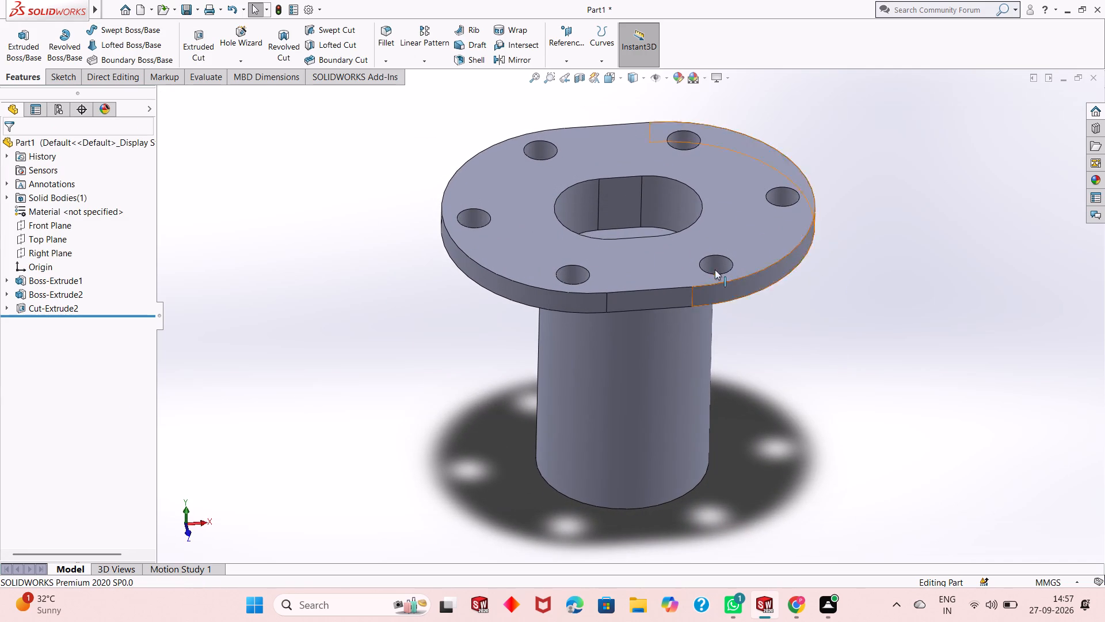
middle_click_drag(694, 251, 694, 285)
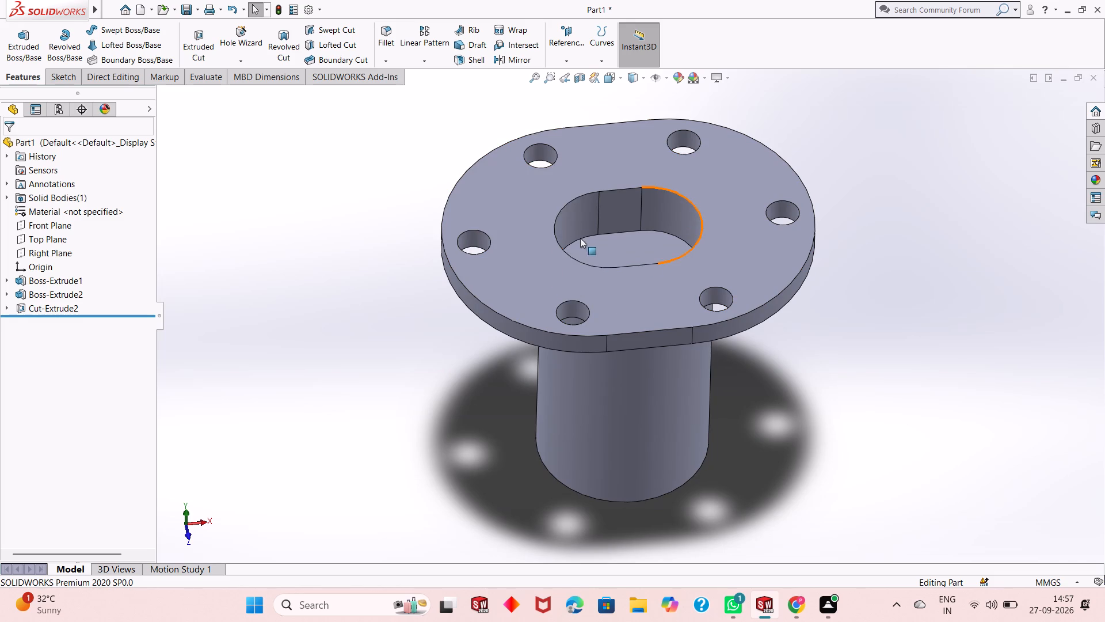
middle_click_drag(609, 246, 609, 278)
Start a new sketch on the flange's top face, viewed from above.
key("ctrl+8")
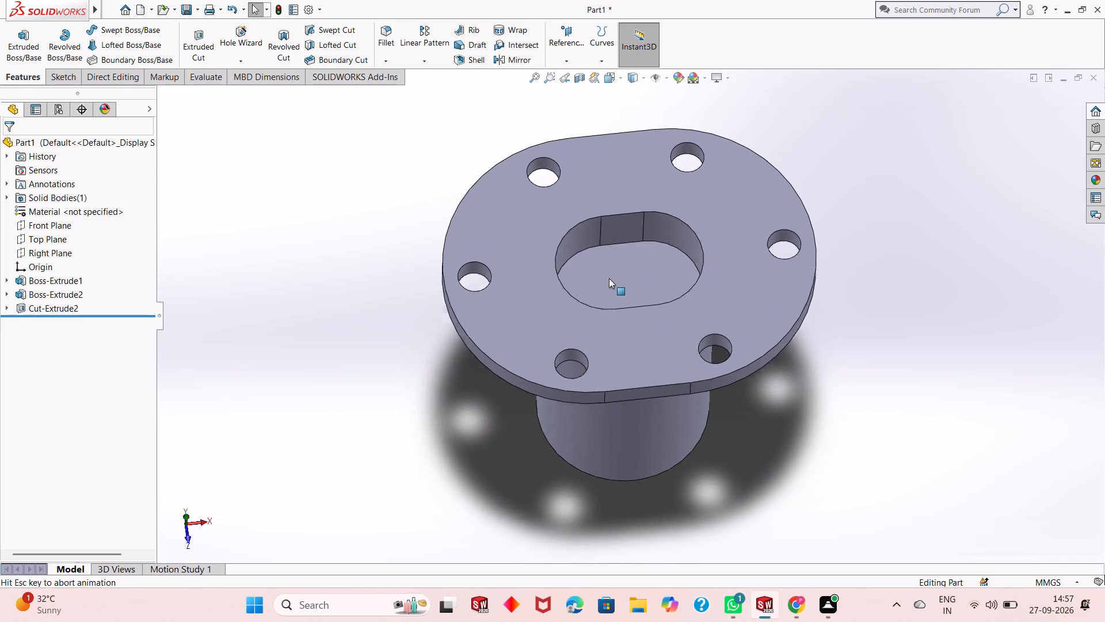
left_click(618, 246)
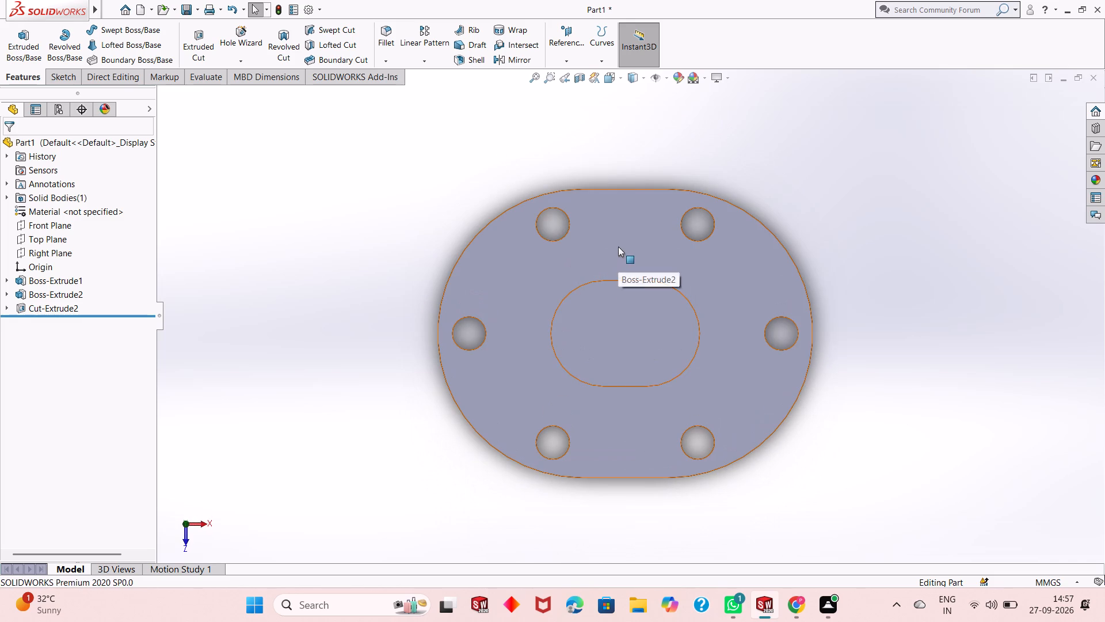
left_click(673, 209)
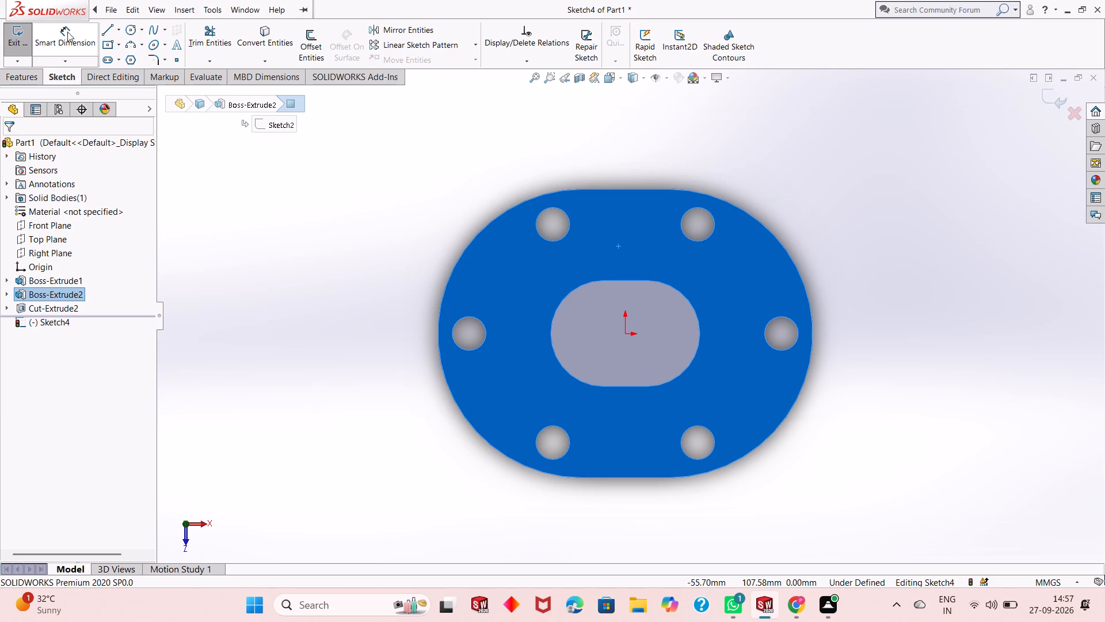
key("Escape")
key("Escape")
Check the slot opening's width and overall length with temporary line previews across it, discarding the lines.
left_click(108, 27)
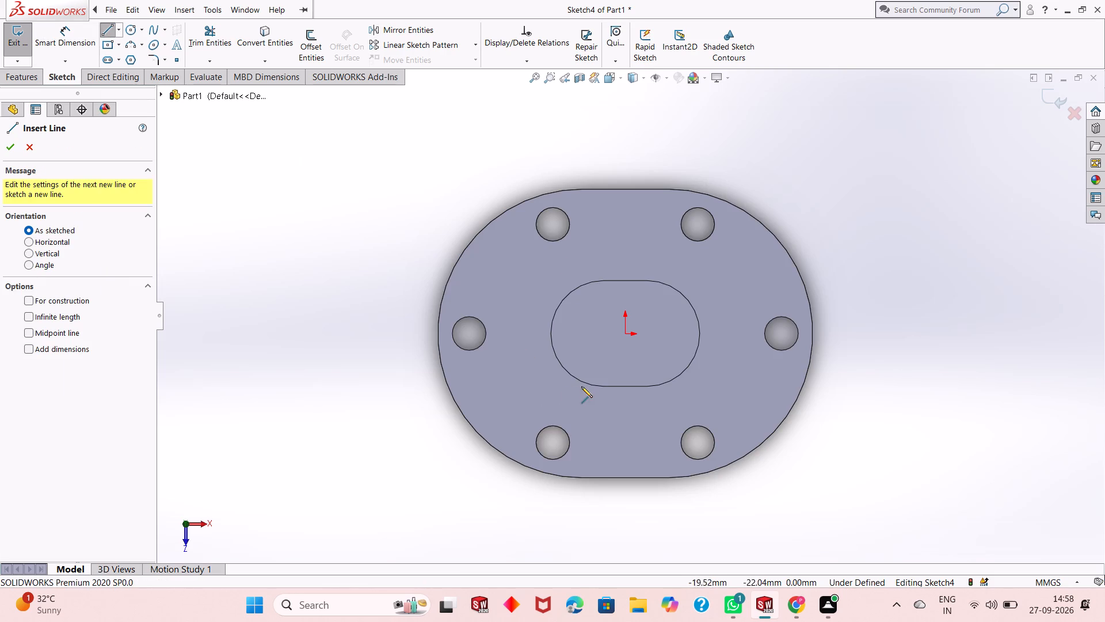
left_click(603, 386)
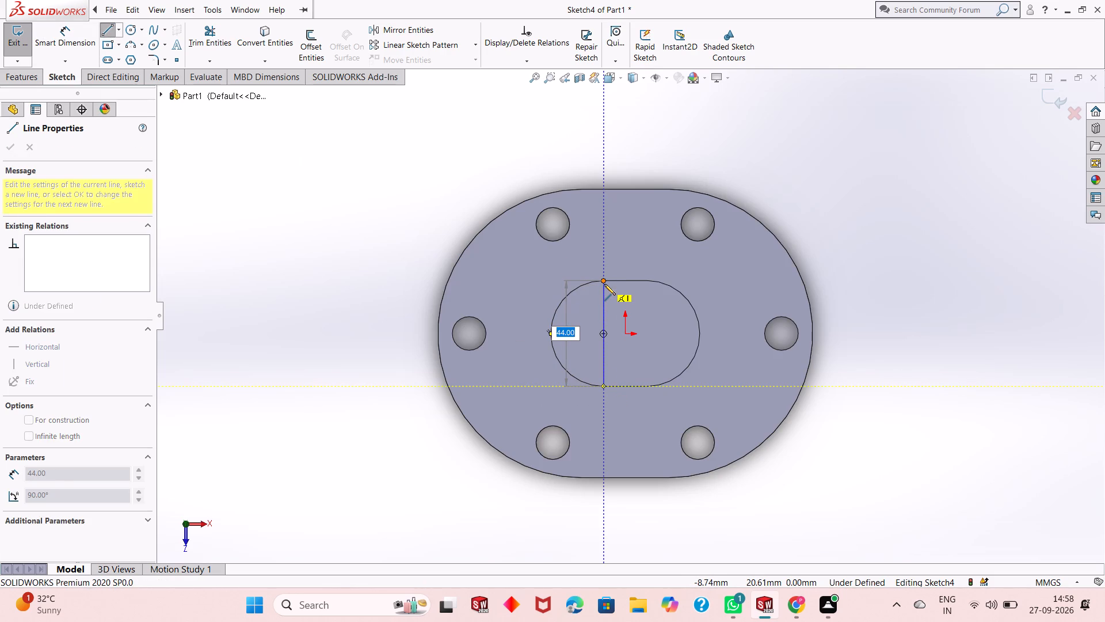
key("Escape")
middle_click_drag(609, 361, 609, 312)
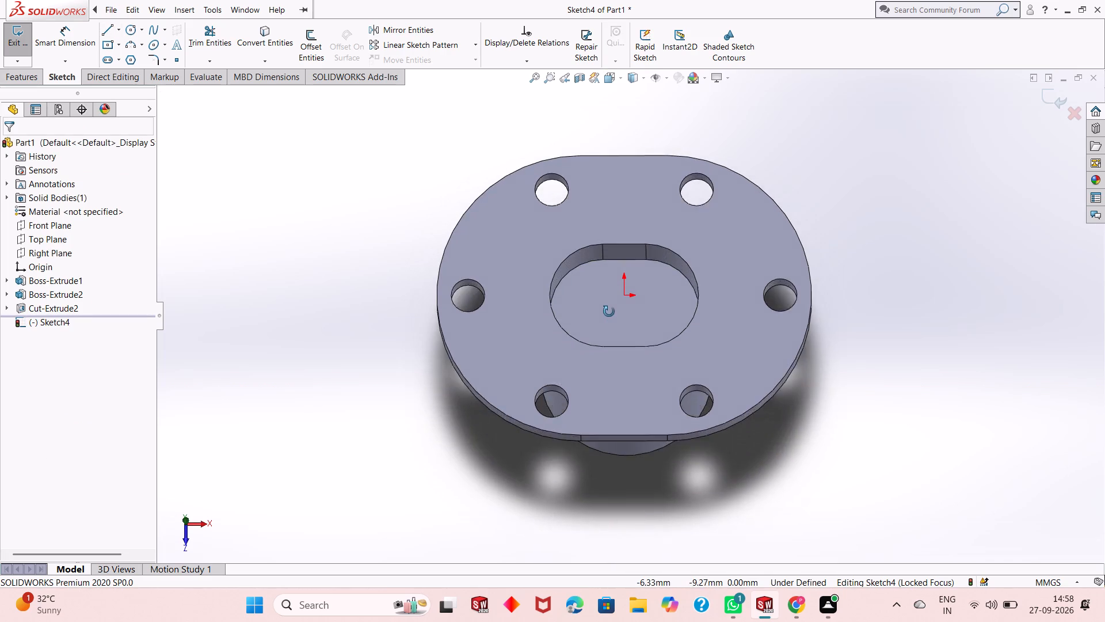
middle_click_drag(609, 312, 608, 294)
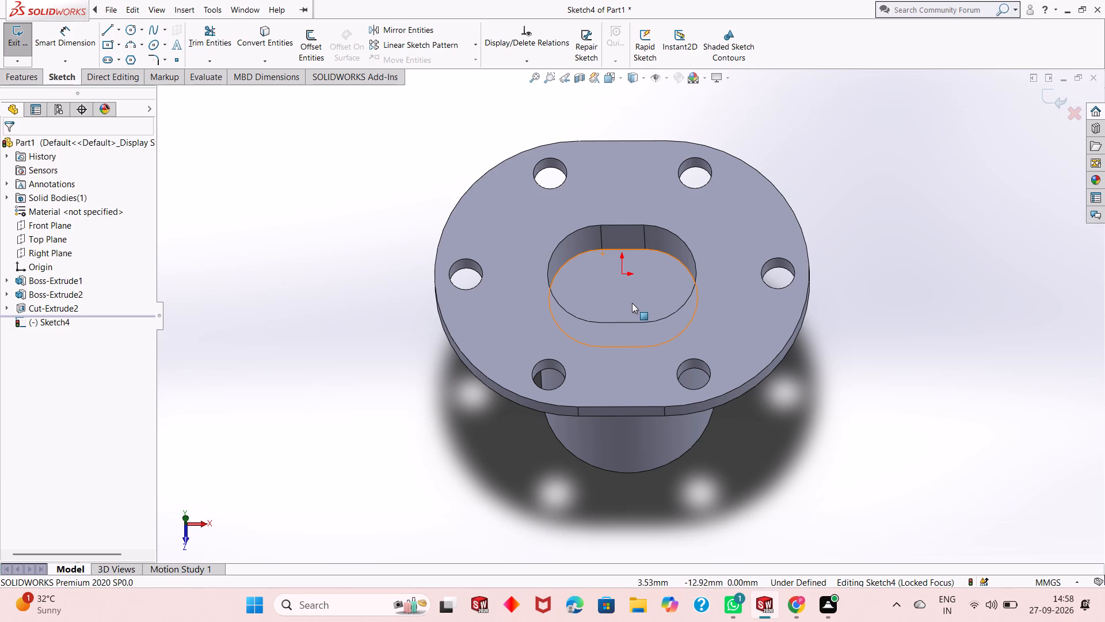
middle_click_drag(633, 306, 634, 286)
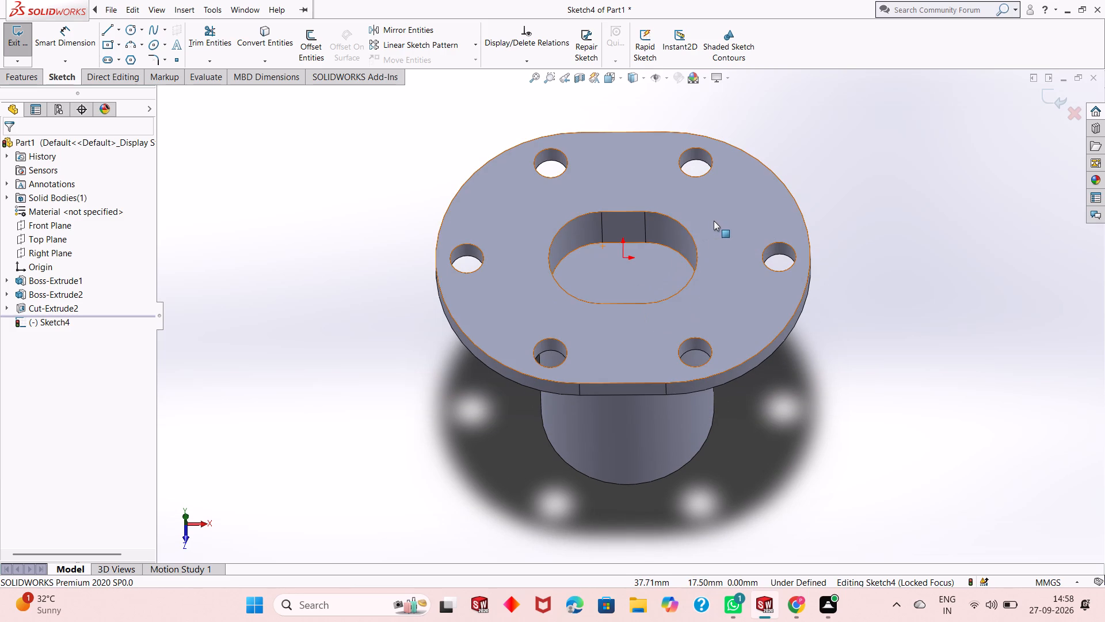
key("ctrl+8")
left_click(108, 31)
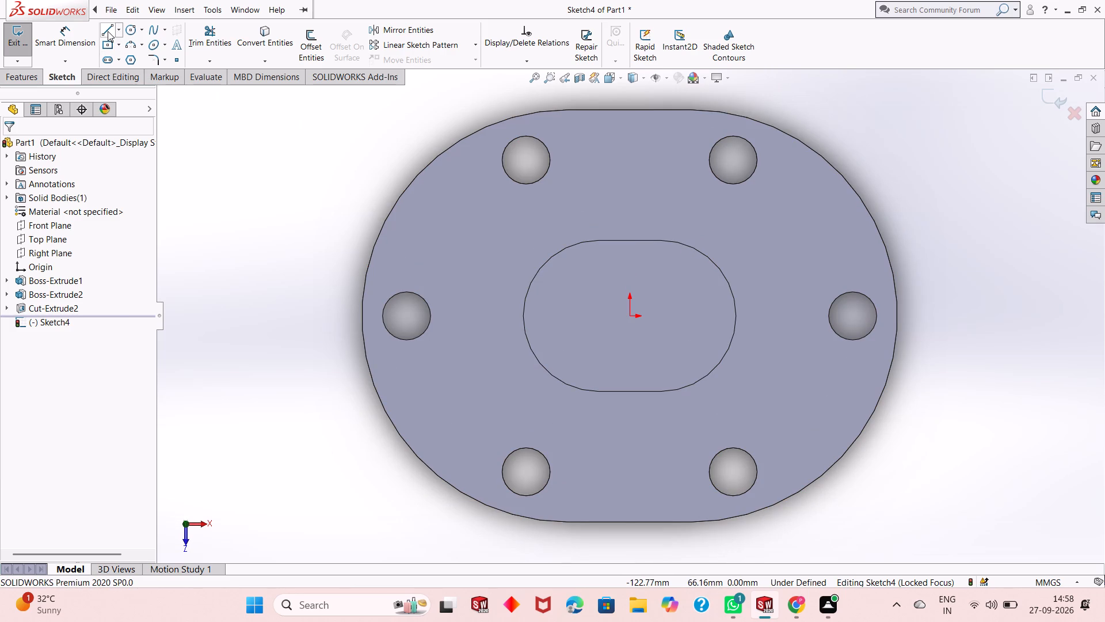
left_click(525, 314)
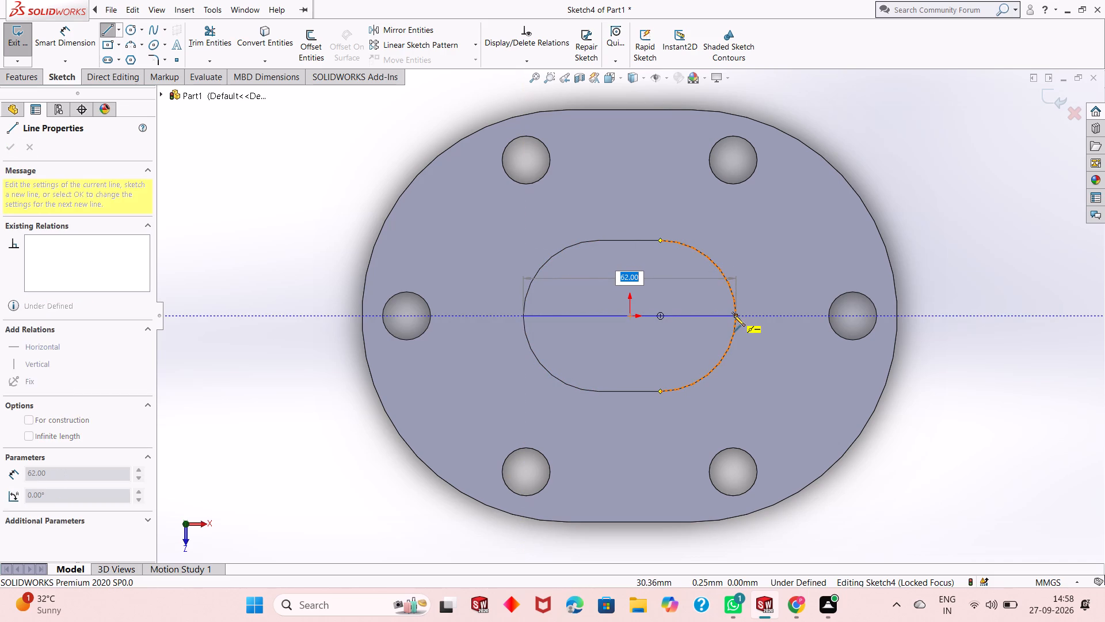
key("Escape")
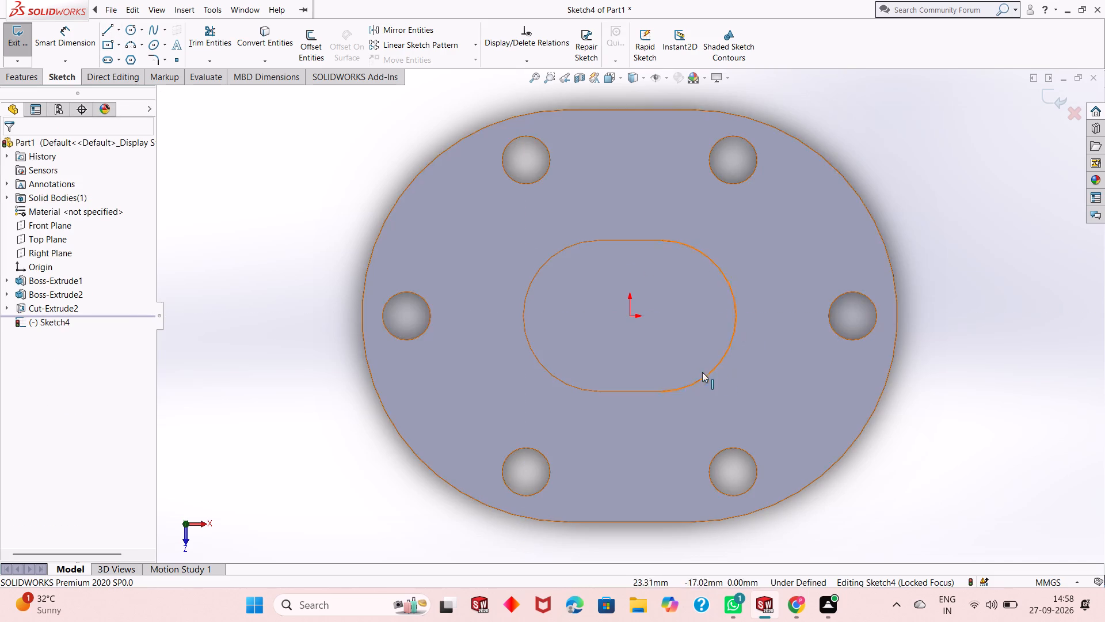
Examine the slot pocket's depth and walls in a temporary section view along the Front Plane and from above.
middle_click_drag(694, 390, 691, 234)
scroll(718, 305, "up", 2)
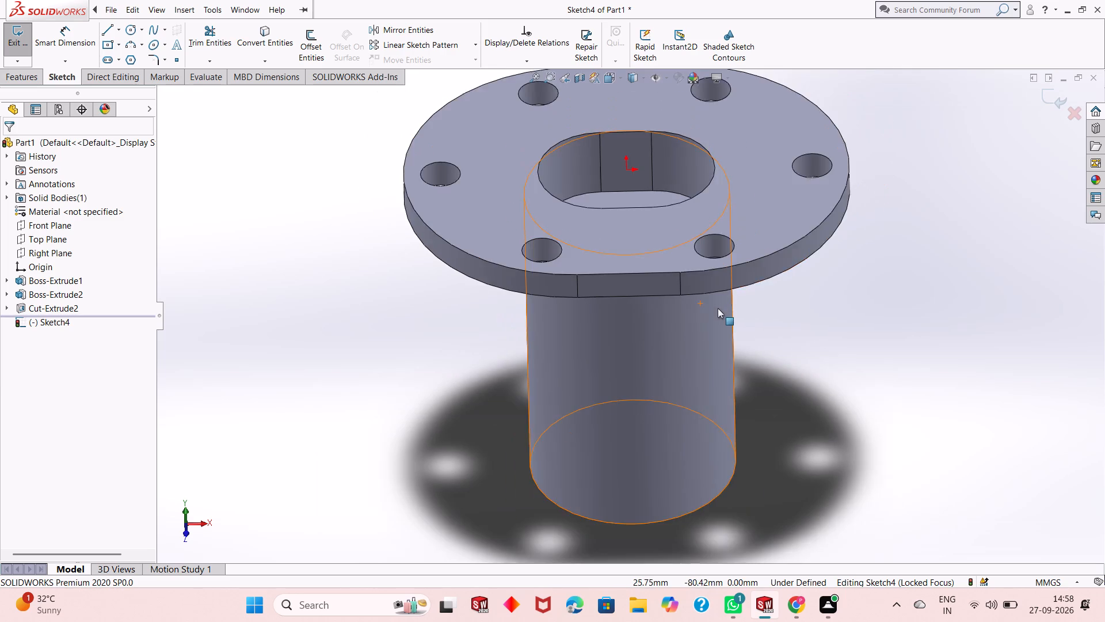
scroll(718, 308, "up", 1)
middle_click_drag(769, 347, 767, 266)
left_click(765, 271)
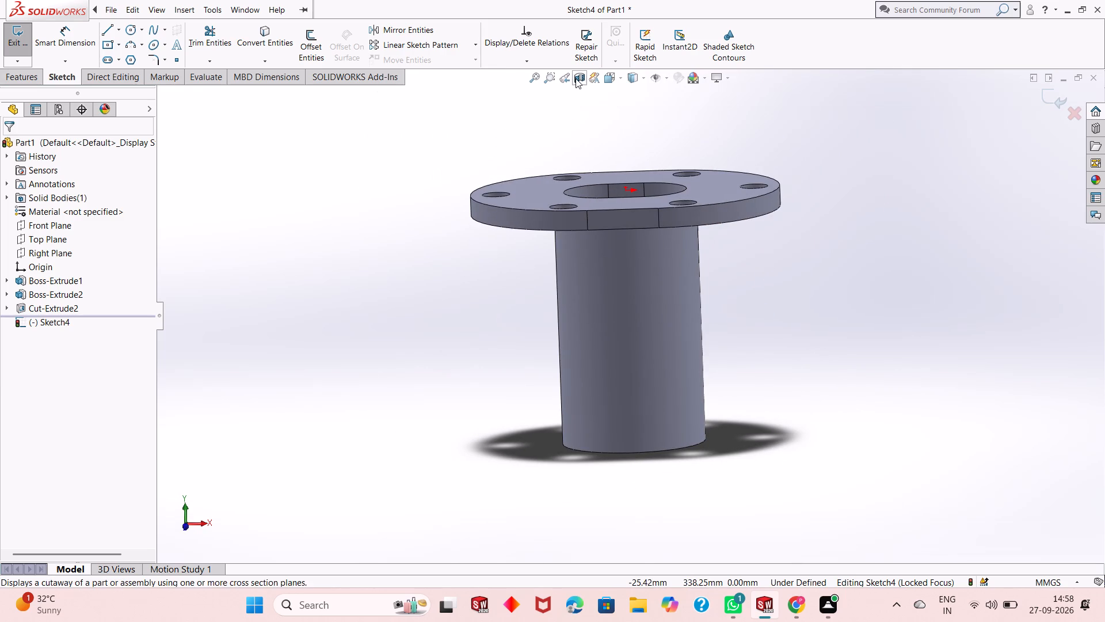
left_click(576, 78)
middle_click_drag(835, 310, 835, 285)
scroll(643, 225, "down", 2)
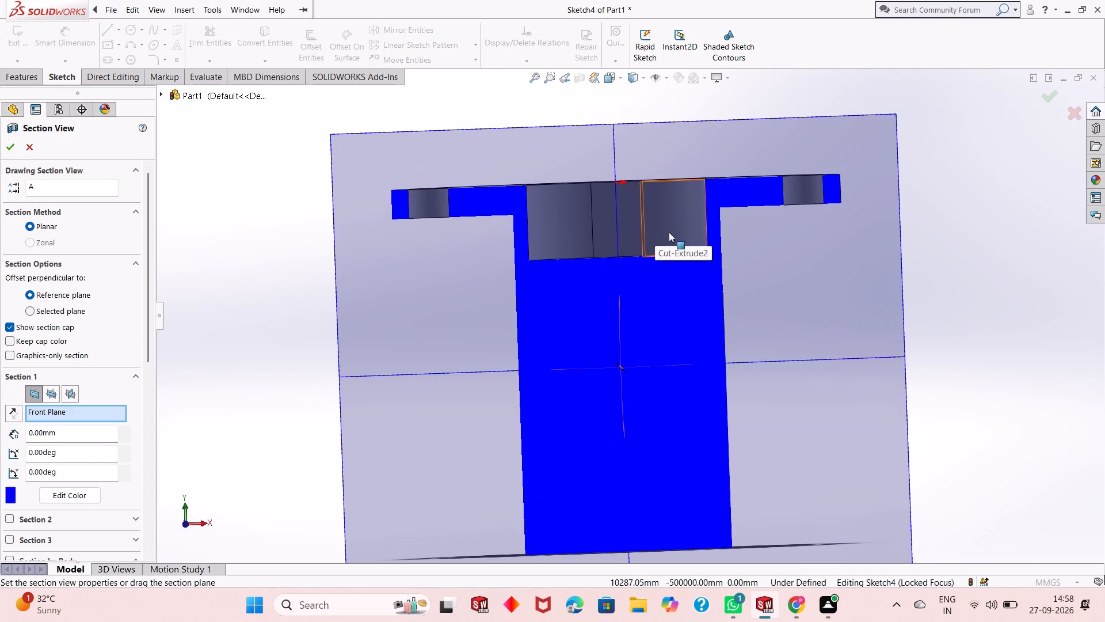
scroll(661, 229, "down", 1)
middle_click_drag(661, 229, 660, 303)
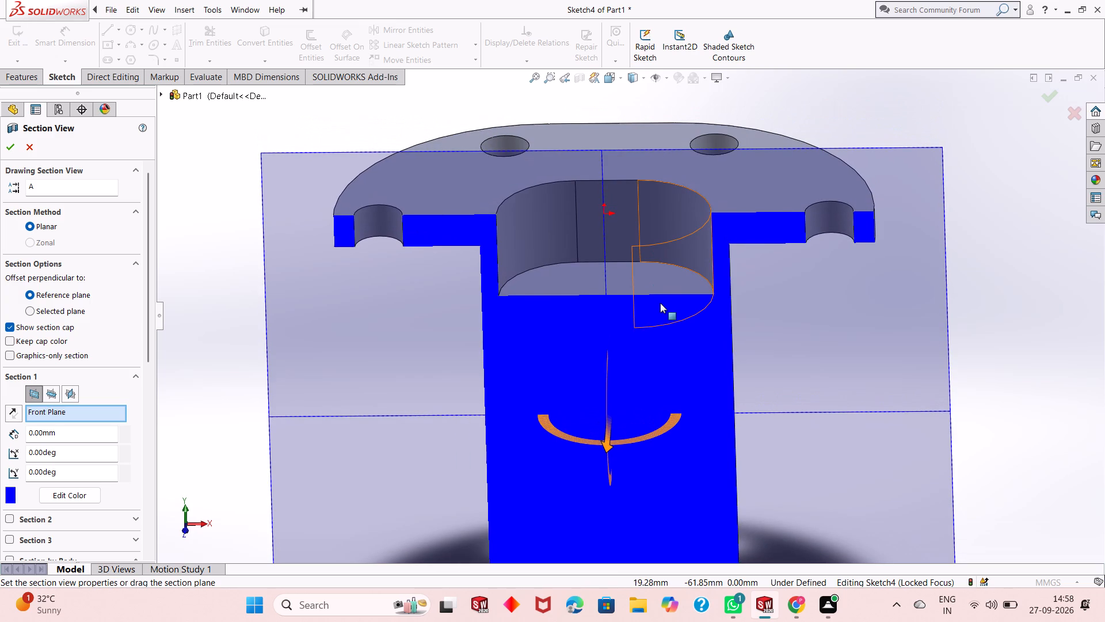
scroll(669, 285, "down", 1)
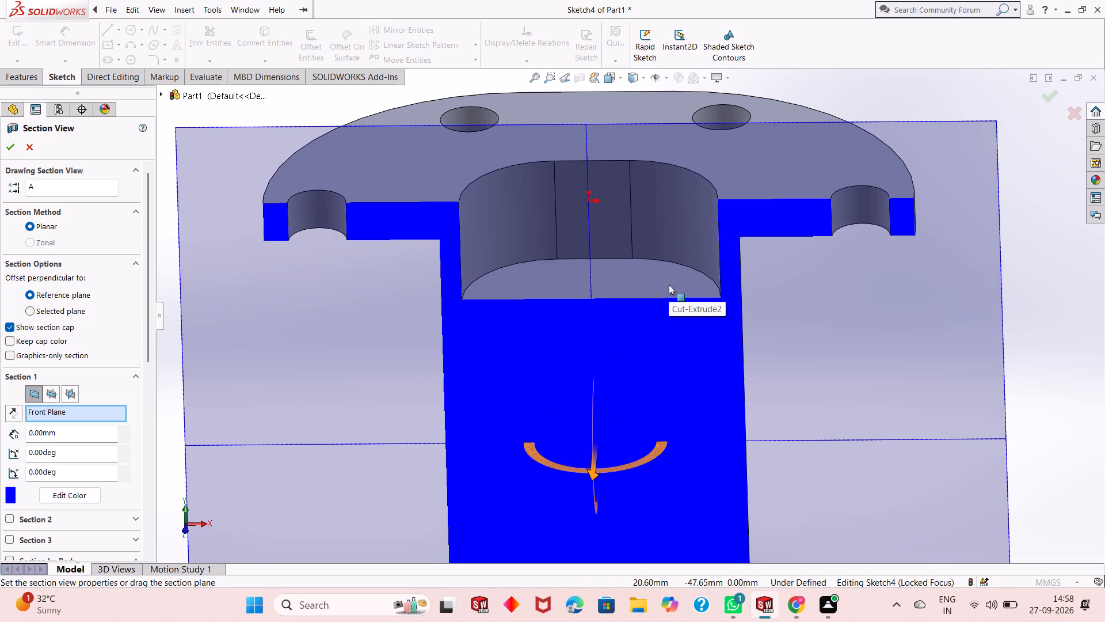
scroll(669, 285, "up", 1)
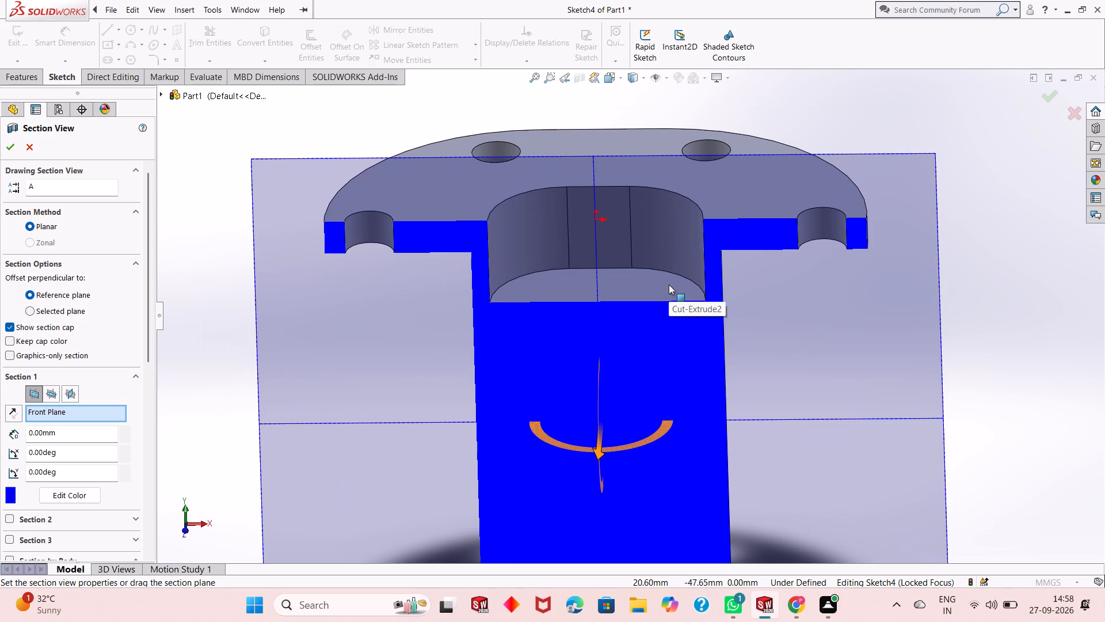
middle_click_drag(805, 350, 801, 294)
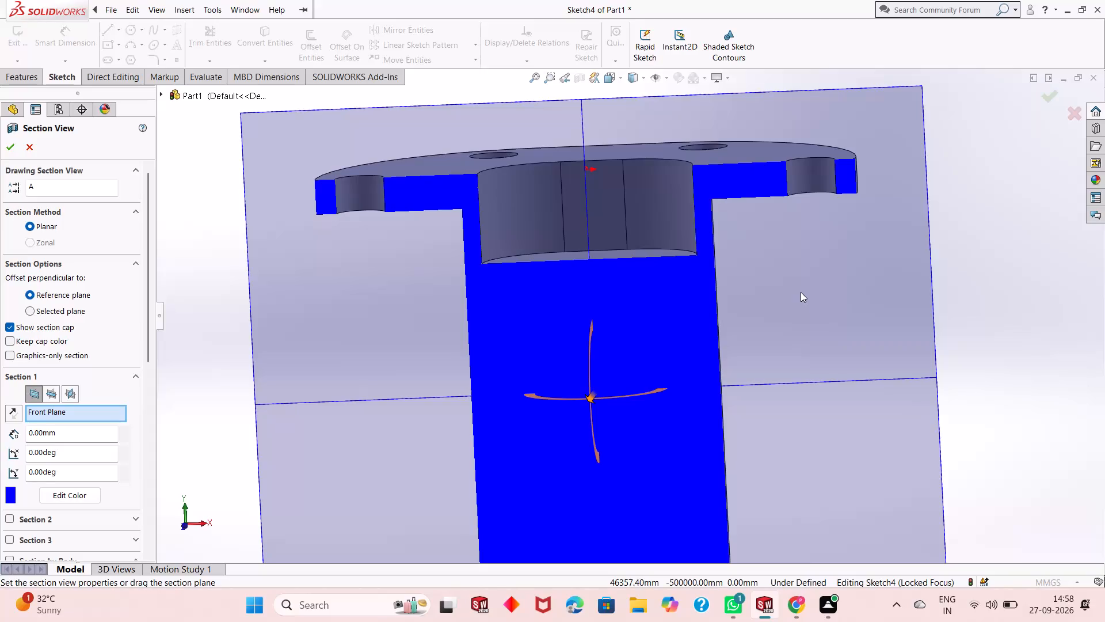
key("ctrl+z")
key("Escape")
middle_click_drag(761, 323, 760, 323)
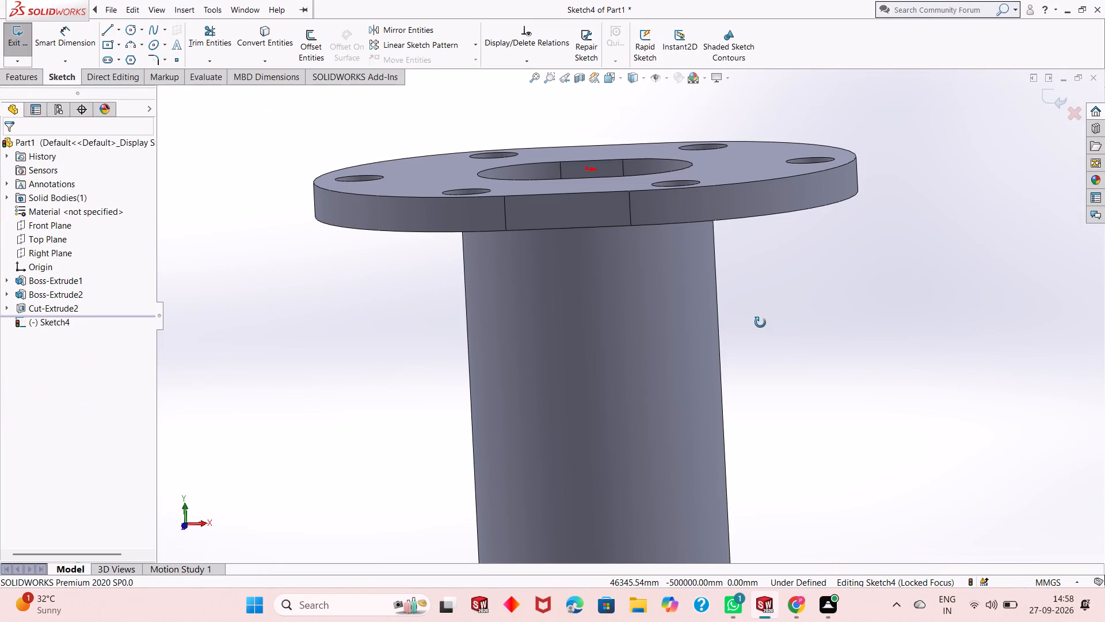
middle_click_drag(760, 323, 768, 423)
Undo the new empty sketch and the 26 mm deep slot cut, going back to the slot profile sketch.
key("ctrl+8")
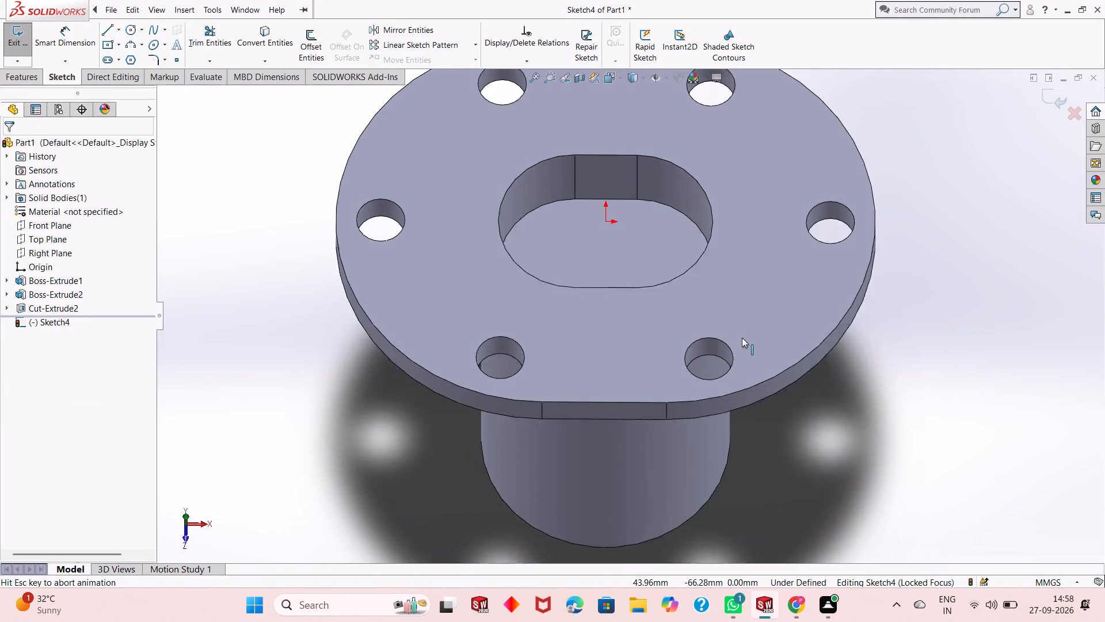
key("ctrl+z")
key("ctrl+z")
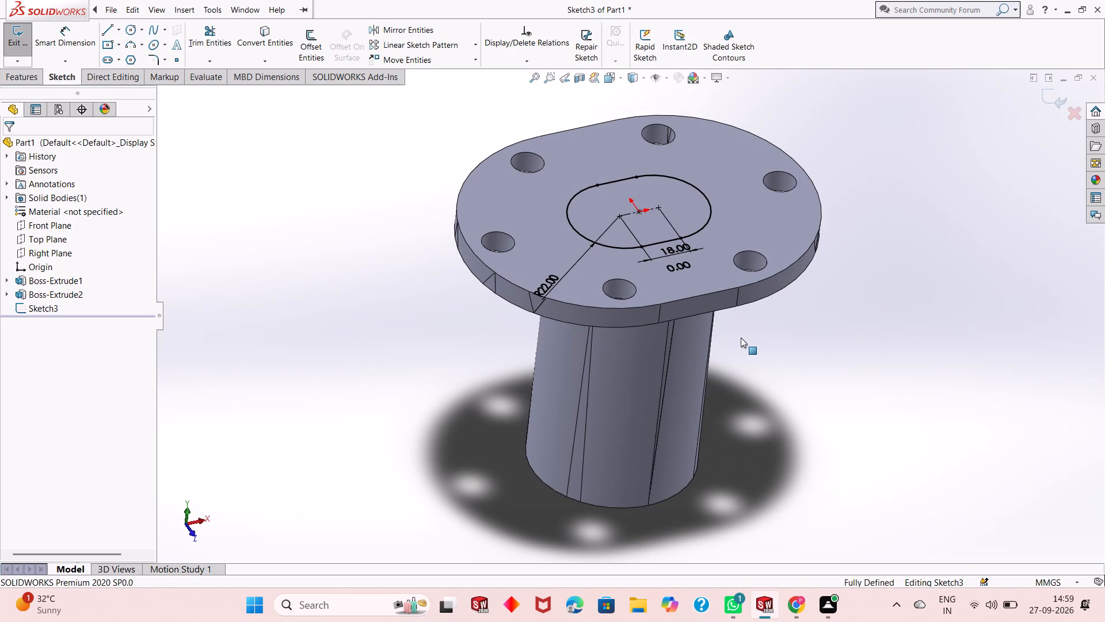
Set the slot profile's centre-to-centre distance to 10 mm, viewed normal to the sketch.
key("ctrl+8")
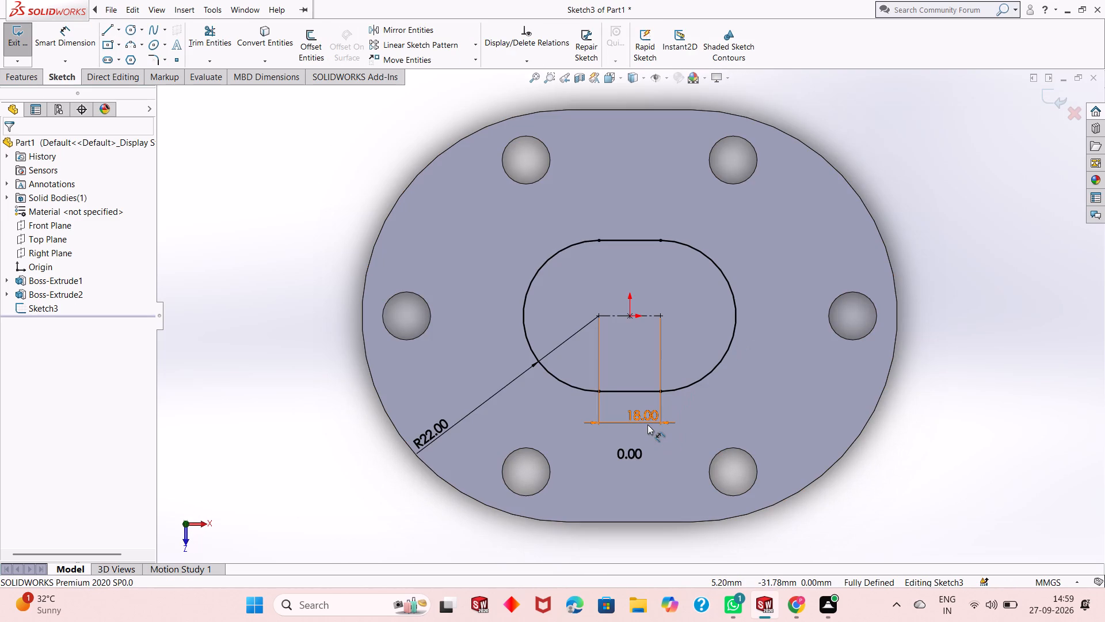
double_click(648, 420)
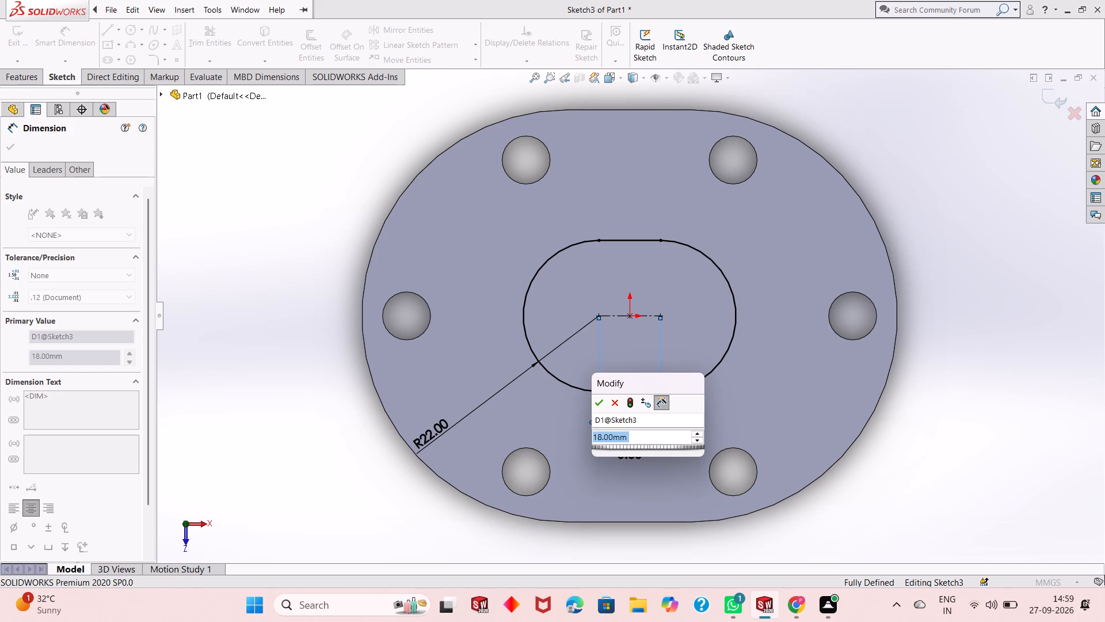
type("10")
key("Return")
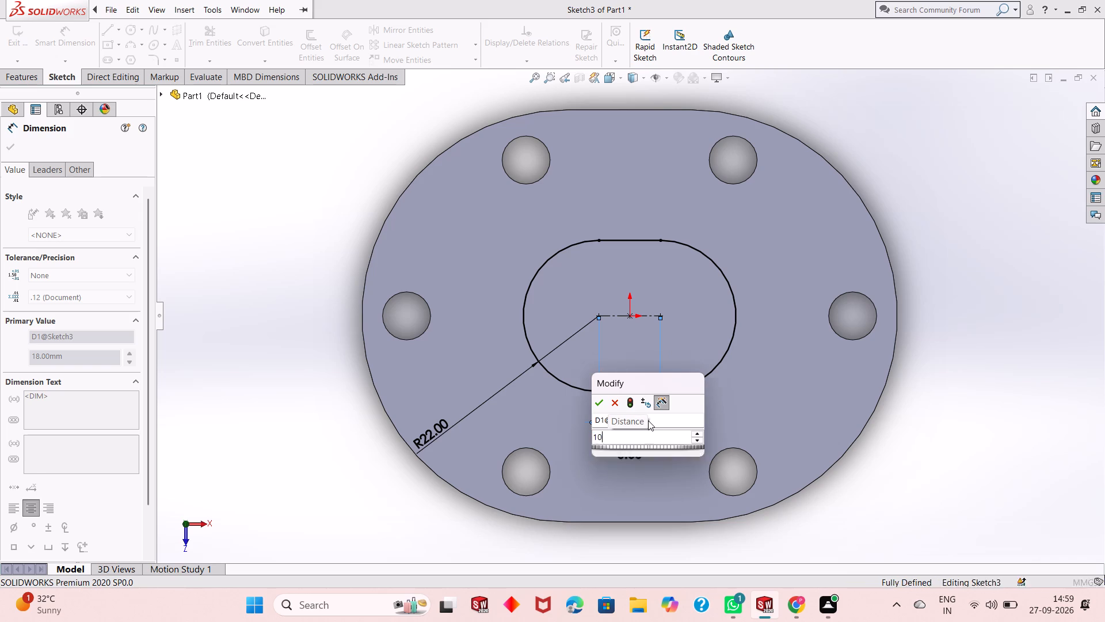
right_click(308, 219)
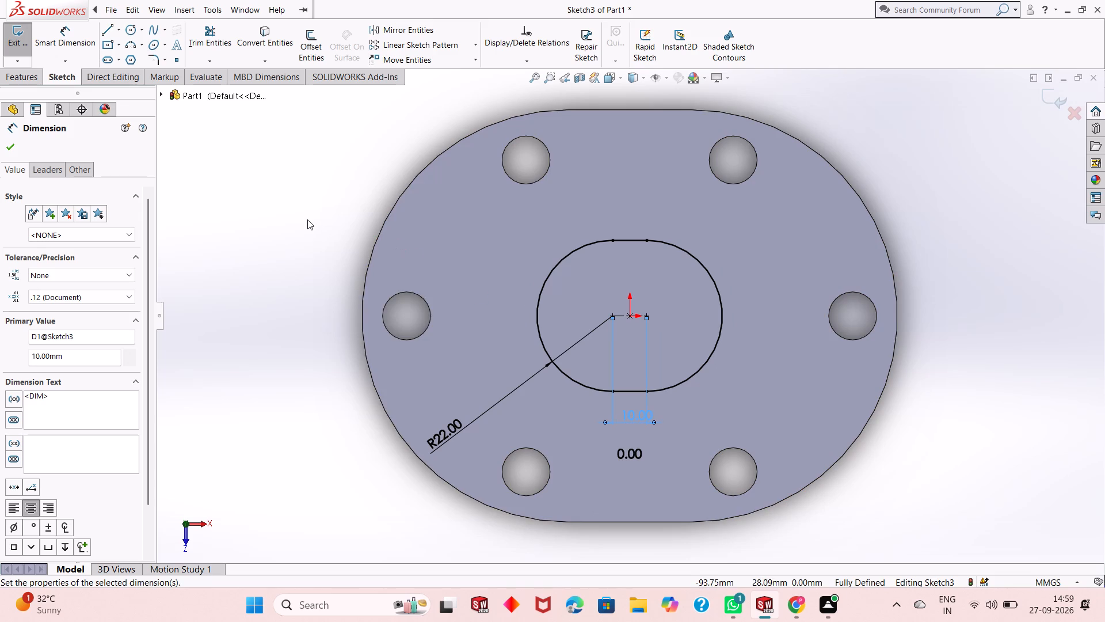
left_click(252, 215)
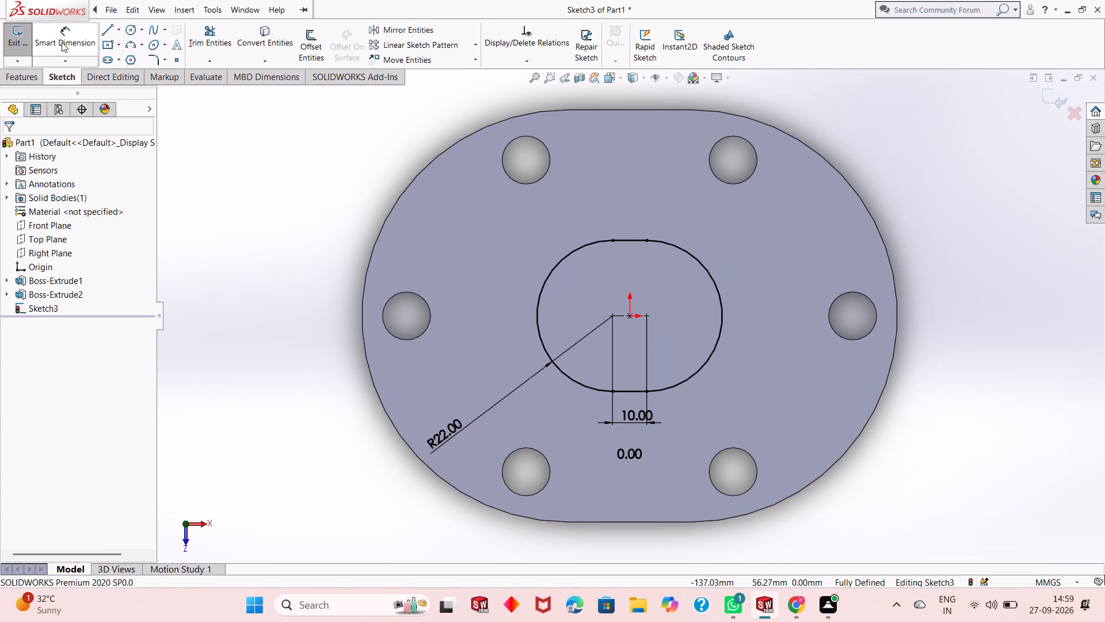
Check the slot profile's overall length with a Smart Dimension pick and a temporary line preview, discarding both.
left_click(62, 43)
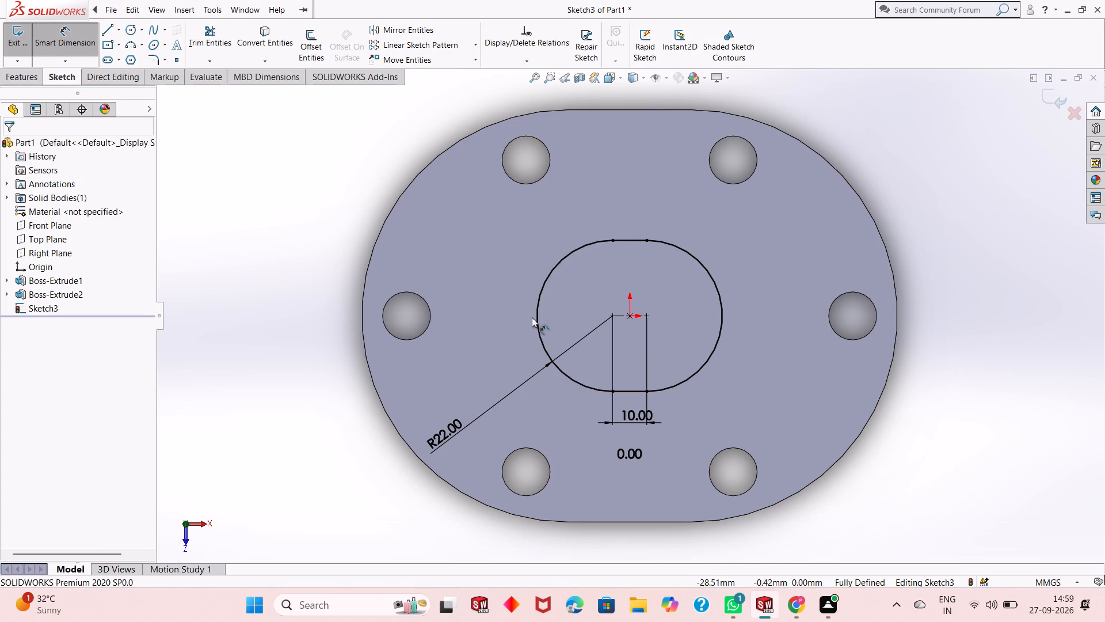
left_click(537, 314)
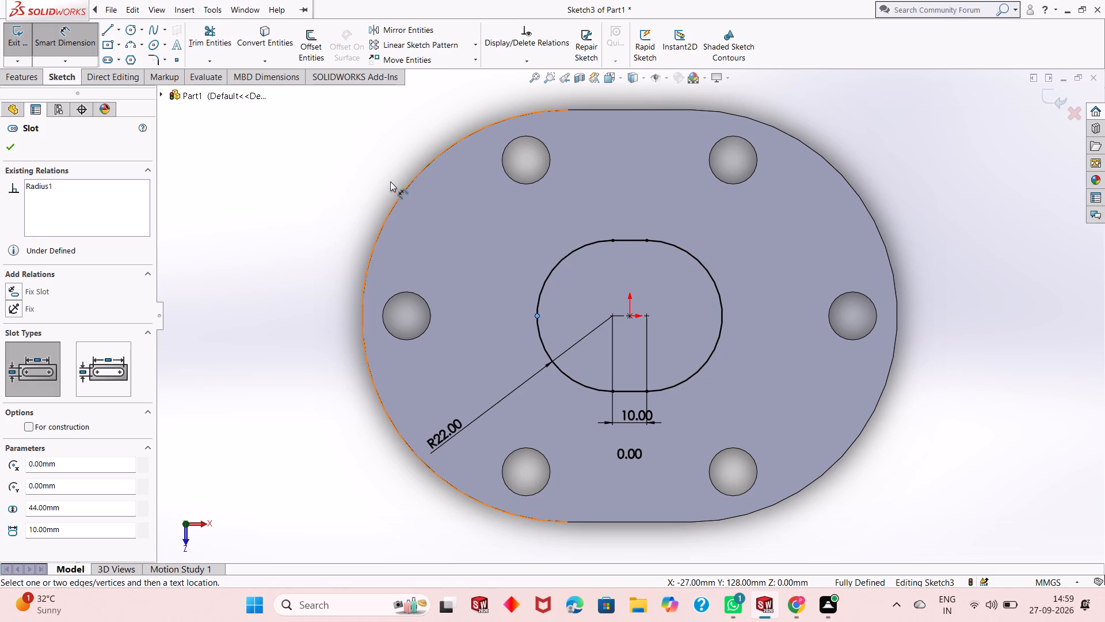
key("Escape")
key("Escape")
left_click(109, 34)
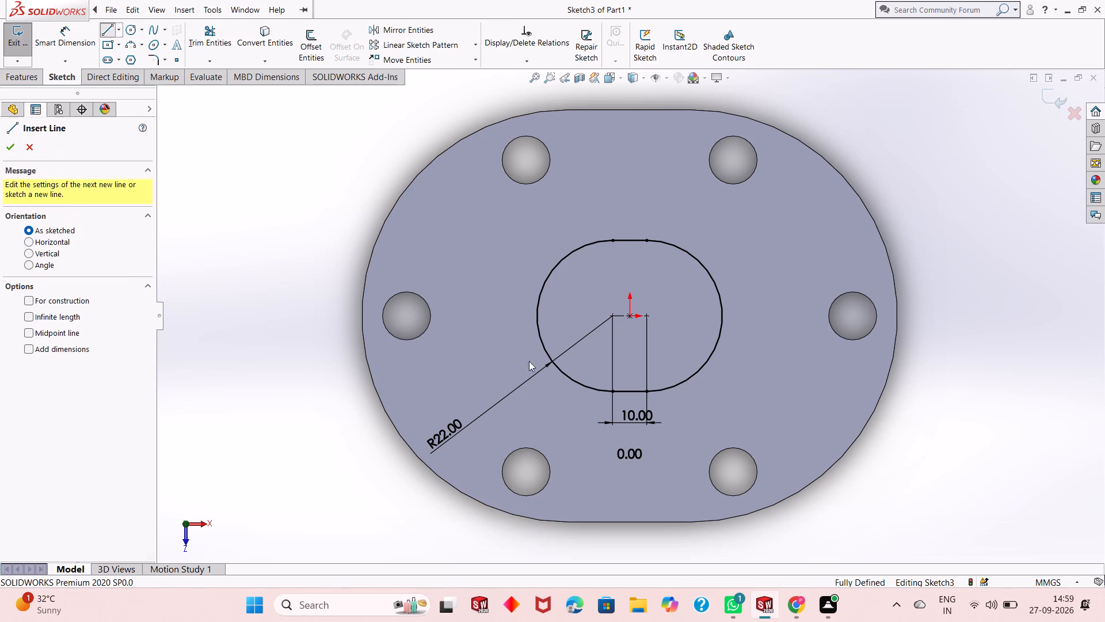
left_click(536, 314)
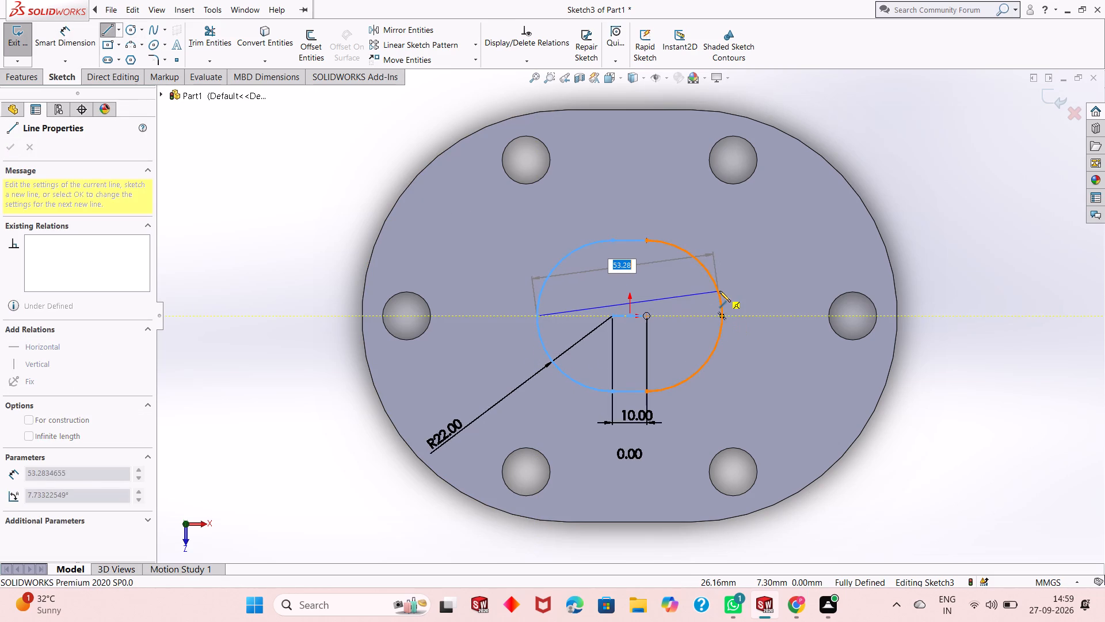
key("Escape")
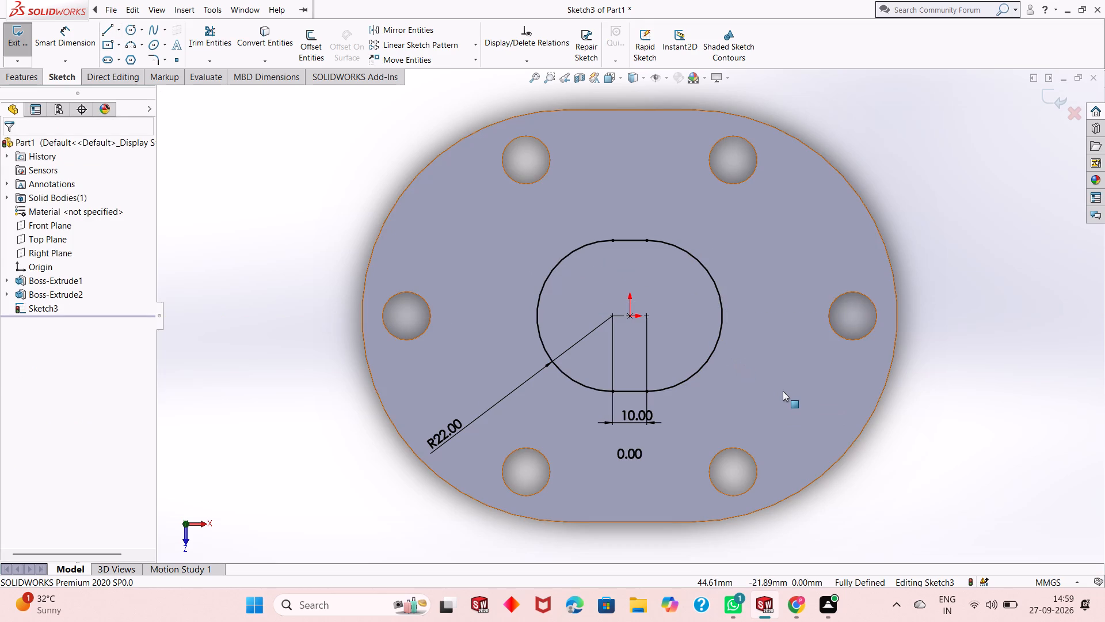
Undo the slot's dimension edits and the slot itself until the sketch on the flange's top face is empty.
key("ctrl+z")
key("ctrl+z")
key("ctrl+z")
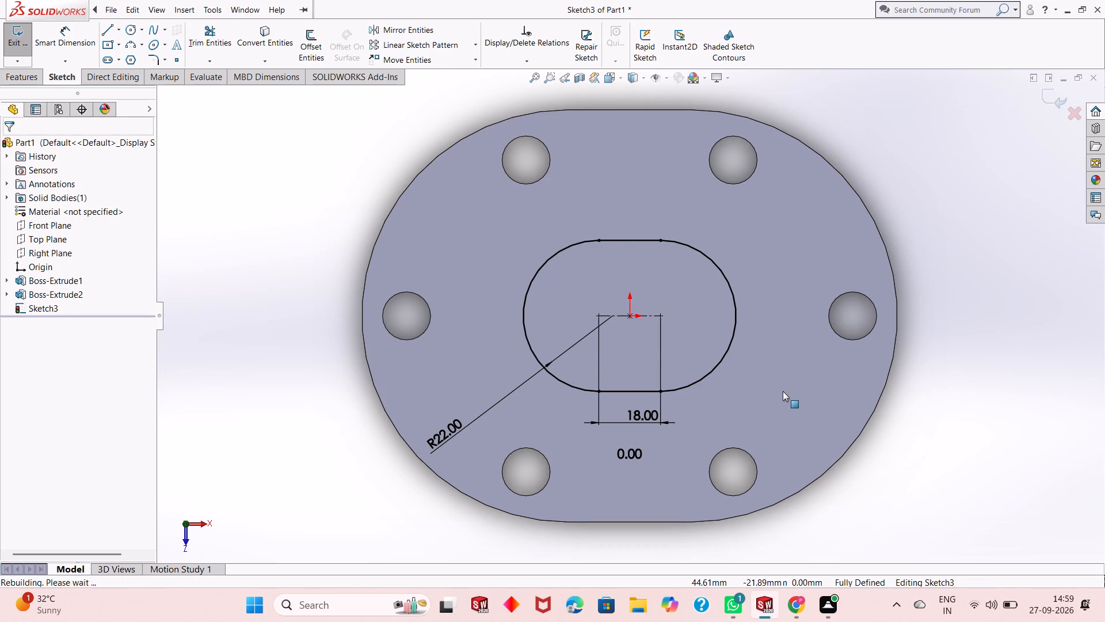
key("ctrl+z")
key("ctrl+z")
key("ctrl+z")
key("ctrl+z")
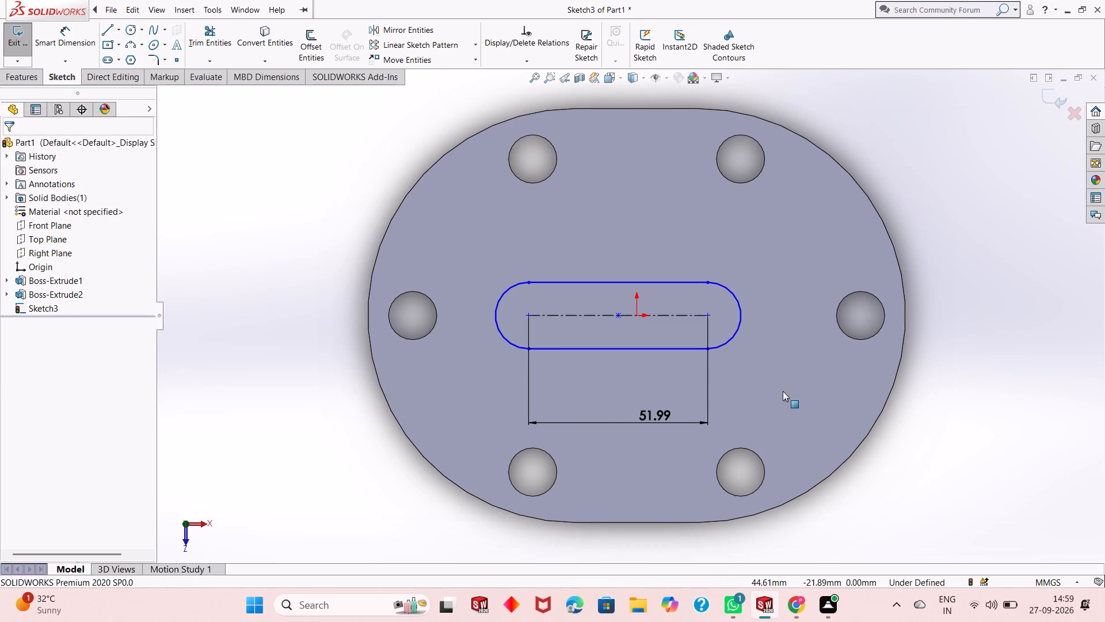
key("ctrl+z")
key("ctrl+z")
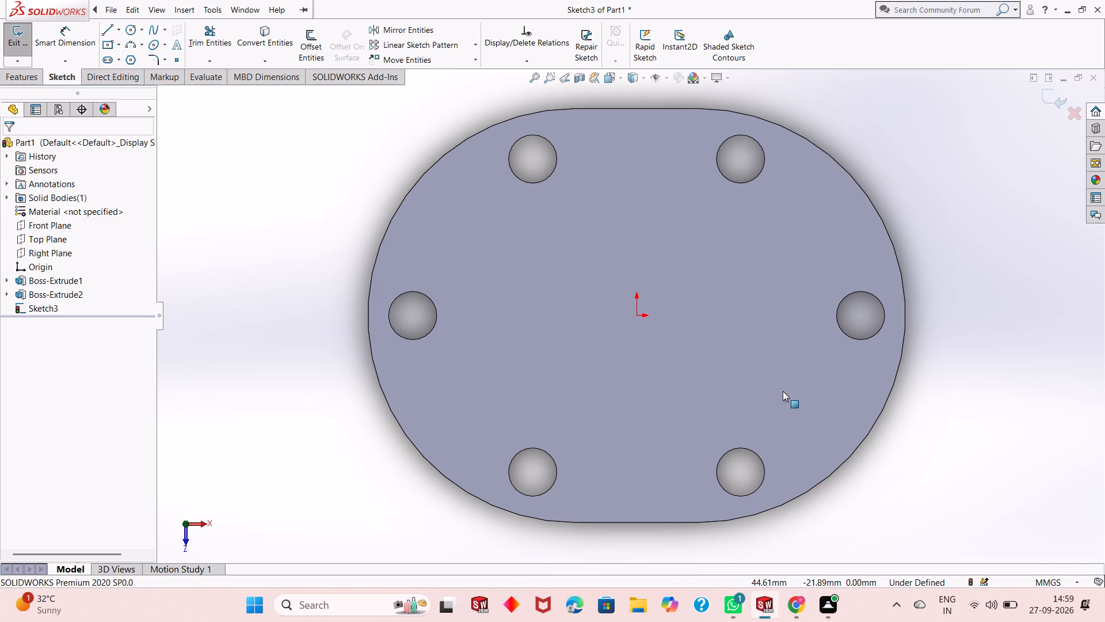
Sketch two circles level with the origin, radii about 14.9 and 15.4 mm, centred about 13 mm and 16 mm to either side of it.
scroll(729, 355, "down", 1)
scroll(729, 355, "up", 1)
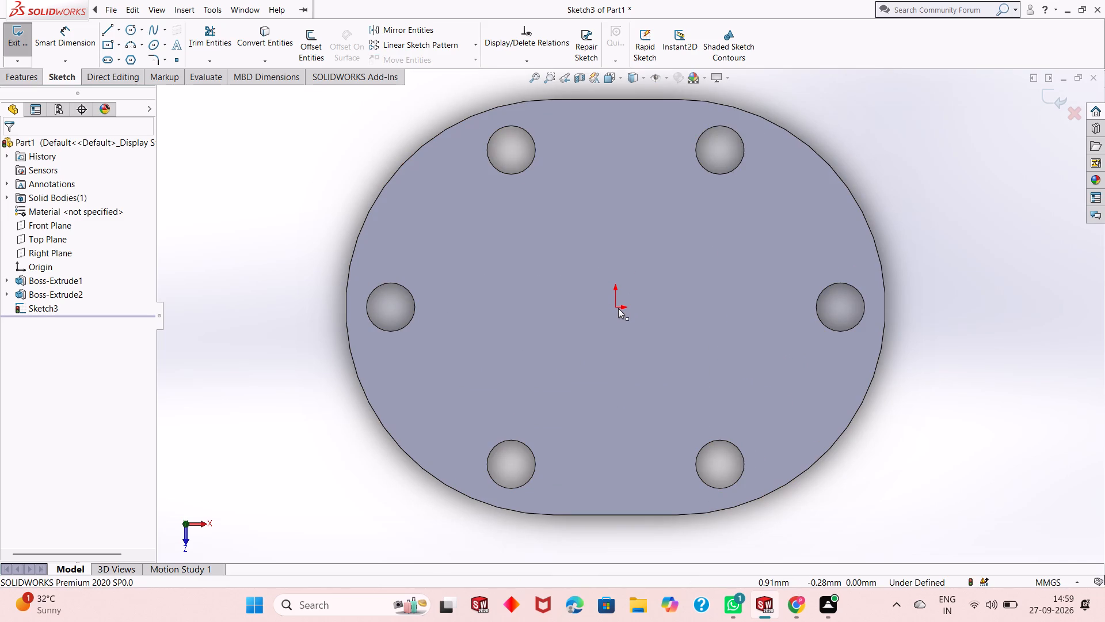
left_click(131, 31)
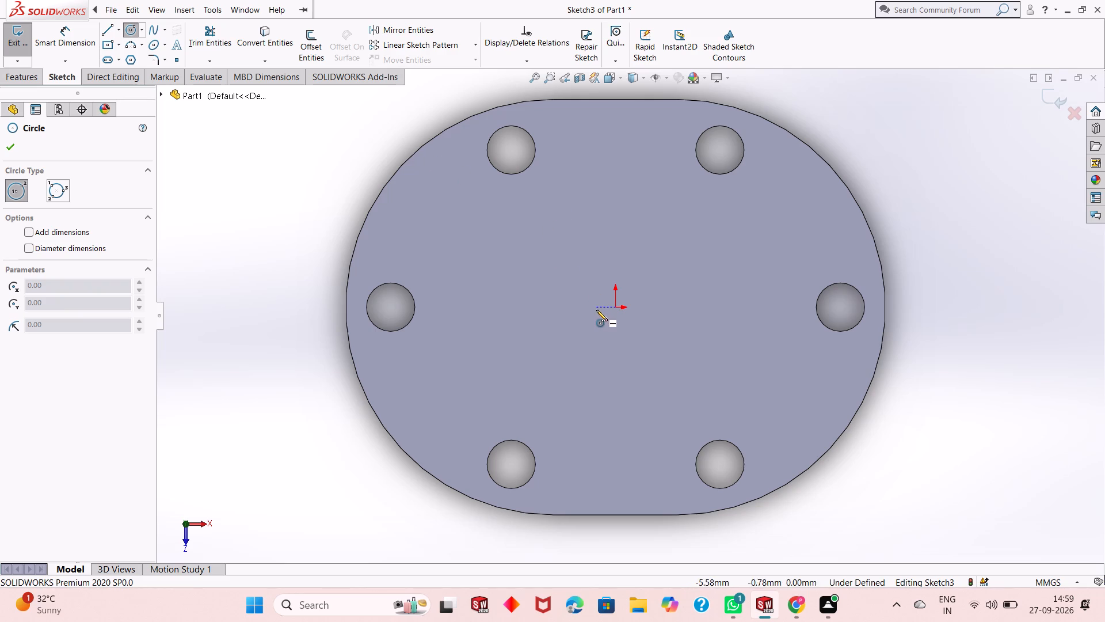
scroll(596, 311, "down", 1)
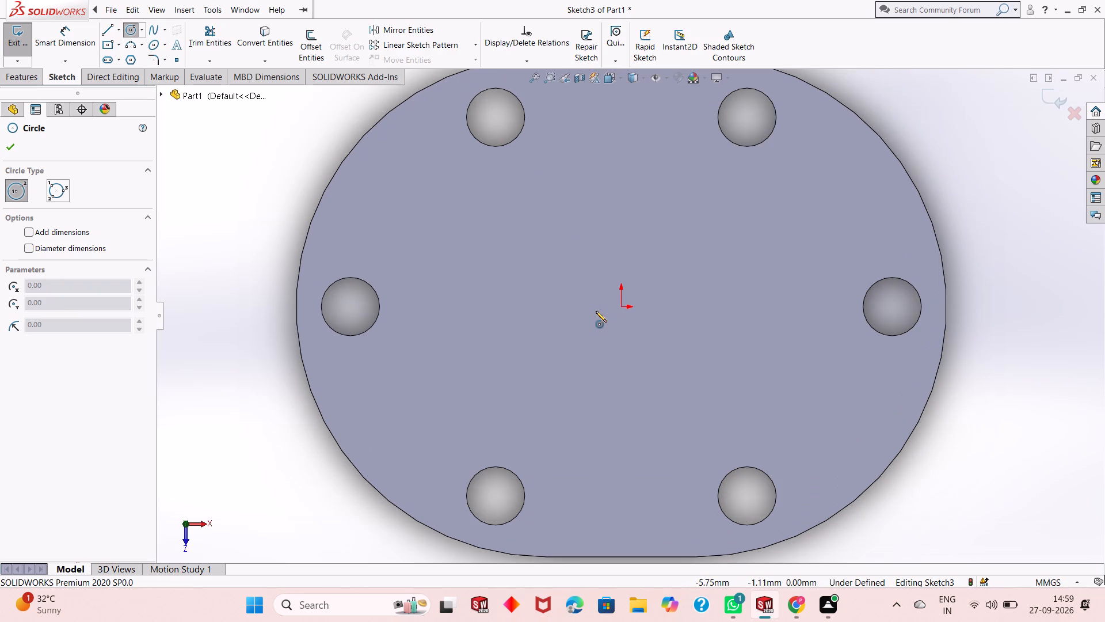
scroll(596, 311, "up", 1)
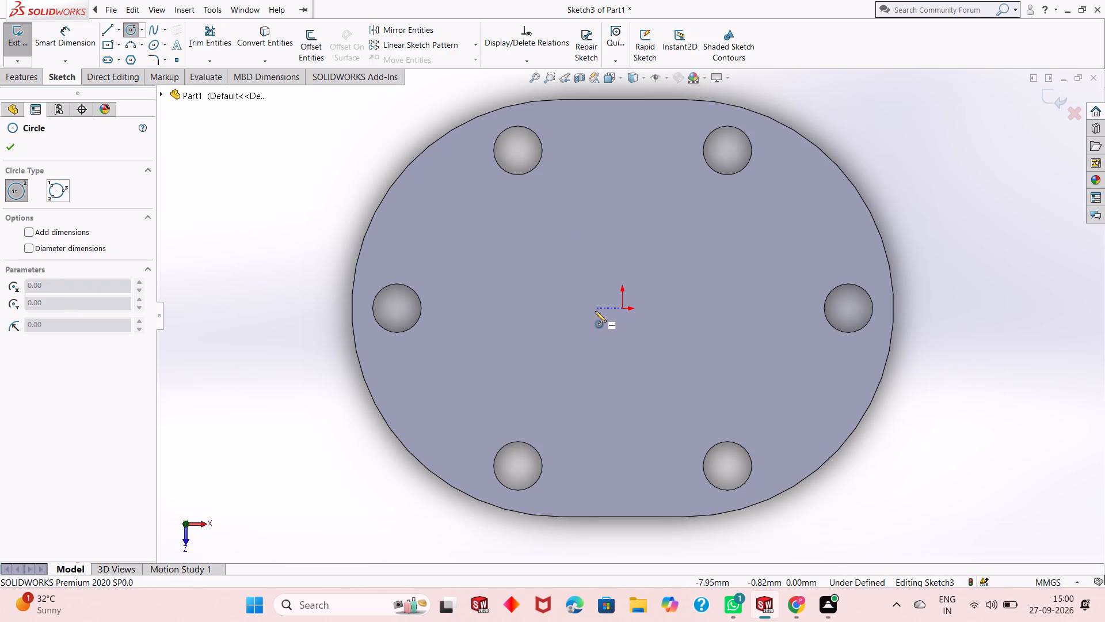
scroll(595, 311, "up", 1)
scroll(609, 320, "down", 1)
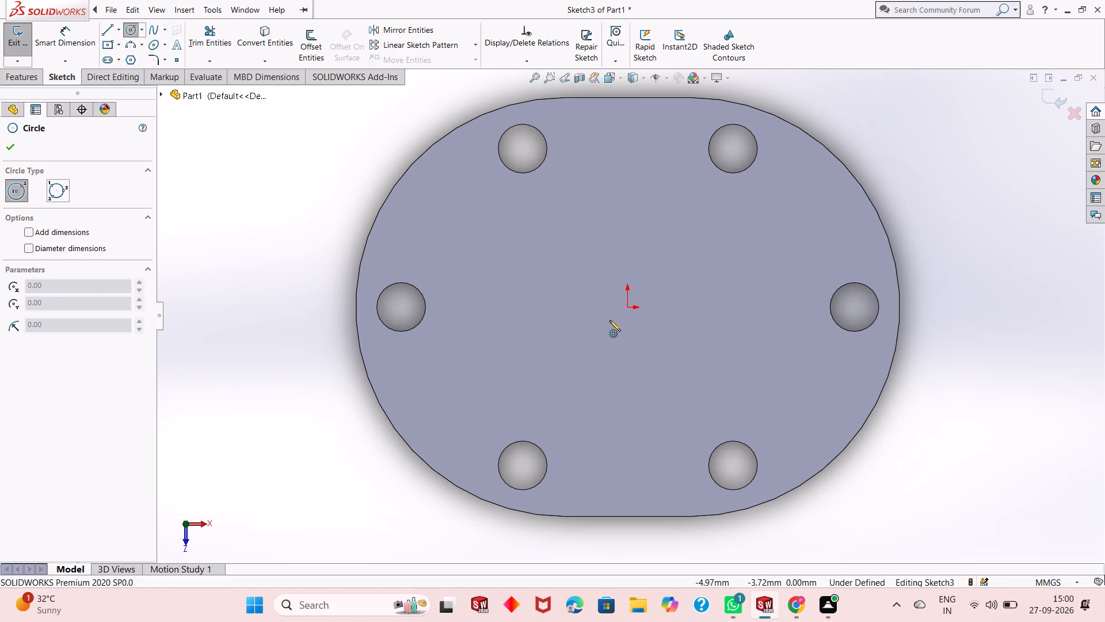
scroll(609, 320, "down", 2)
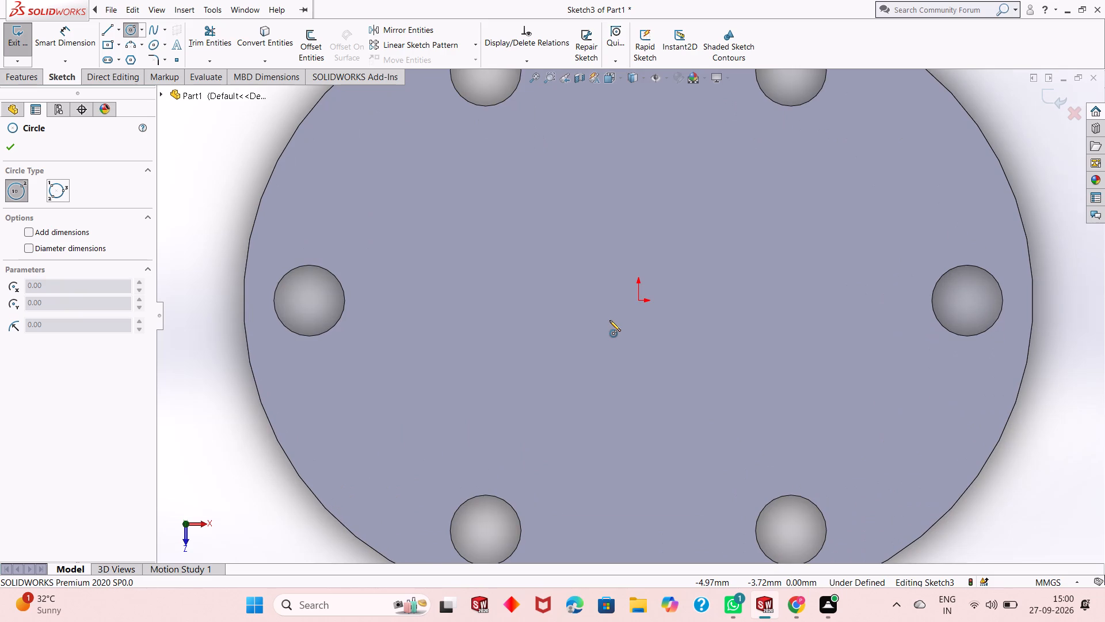
scroll(609, 320, "down", 2)
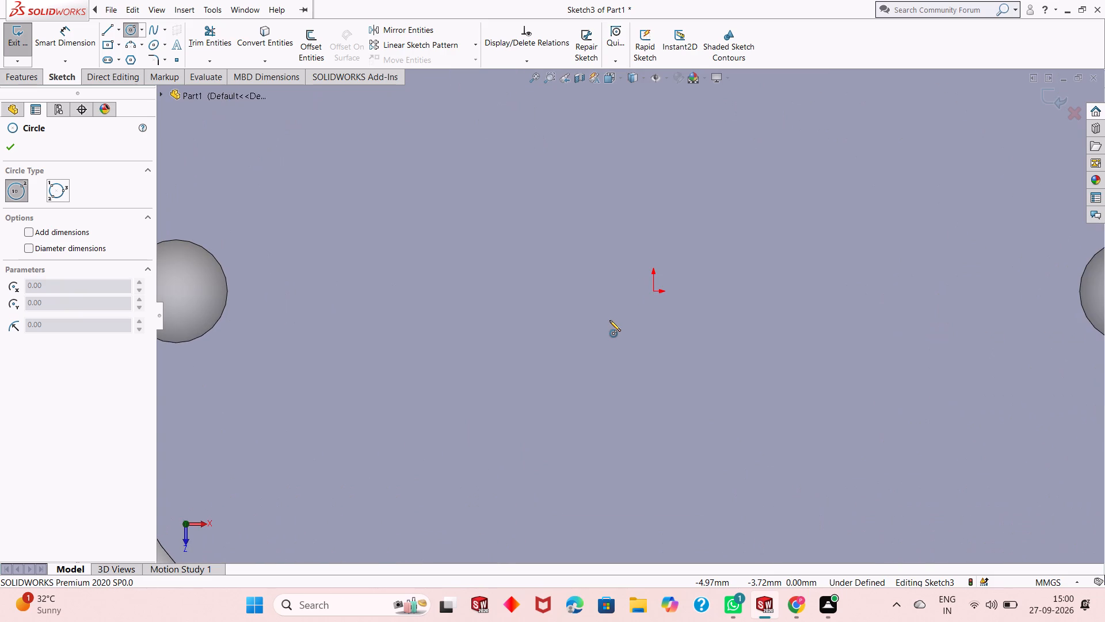
scroll(609, 320, "up", 1)
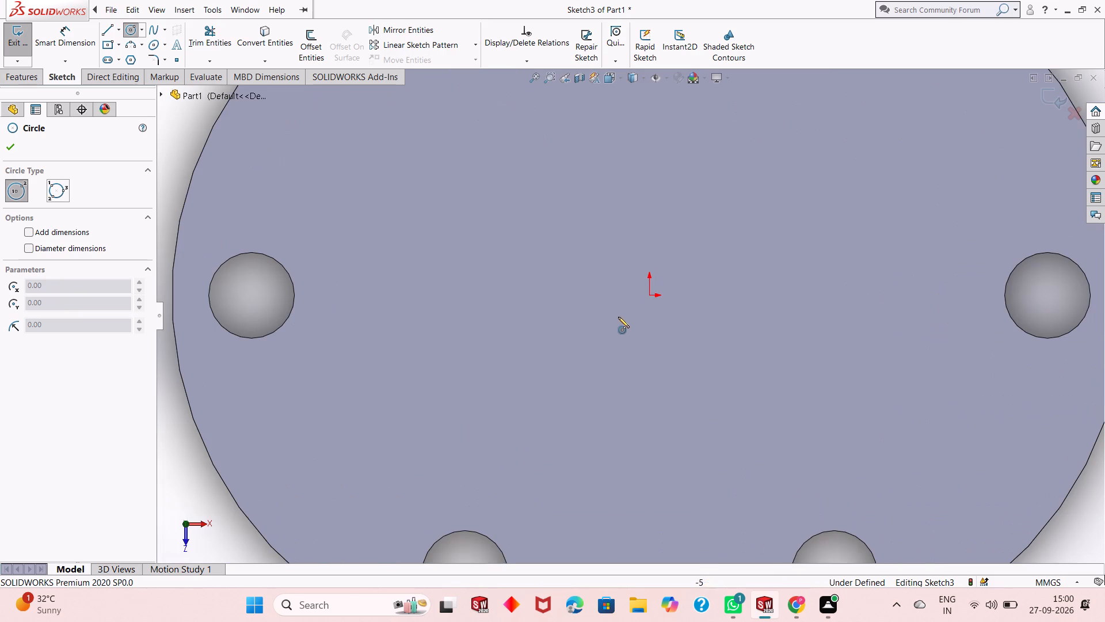
left_click(569, 294)
left_click(597, 208)
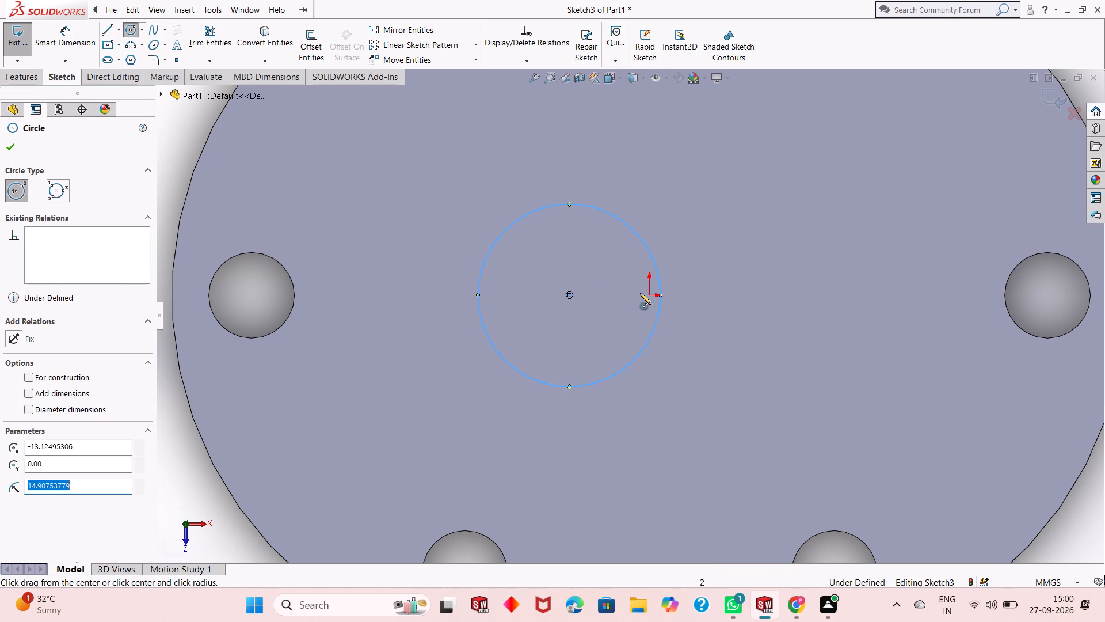
left_click(749, 293)
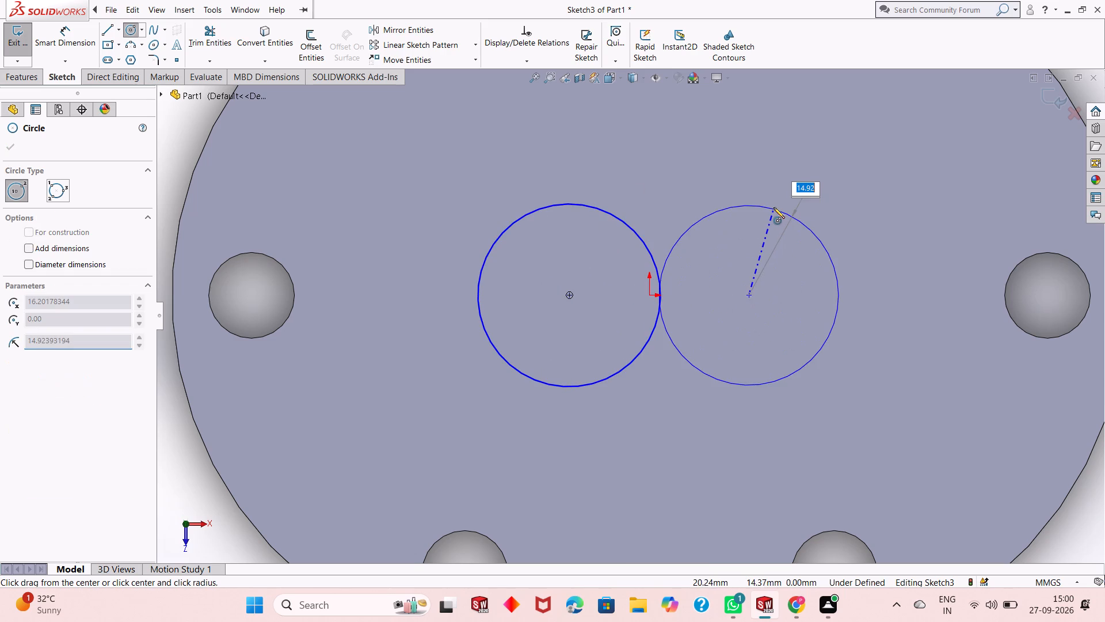
left_click(774, 204)
right_click(318, 212)
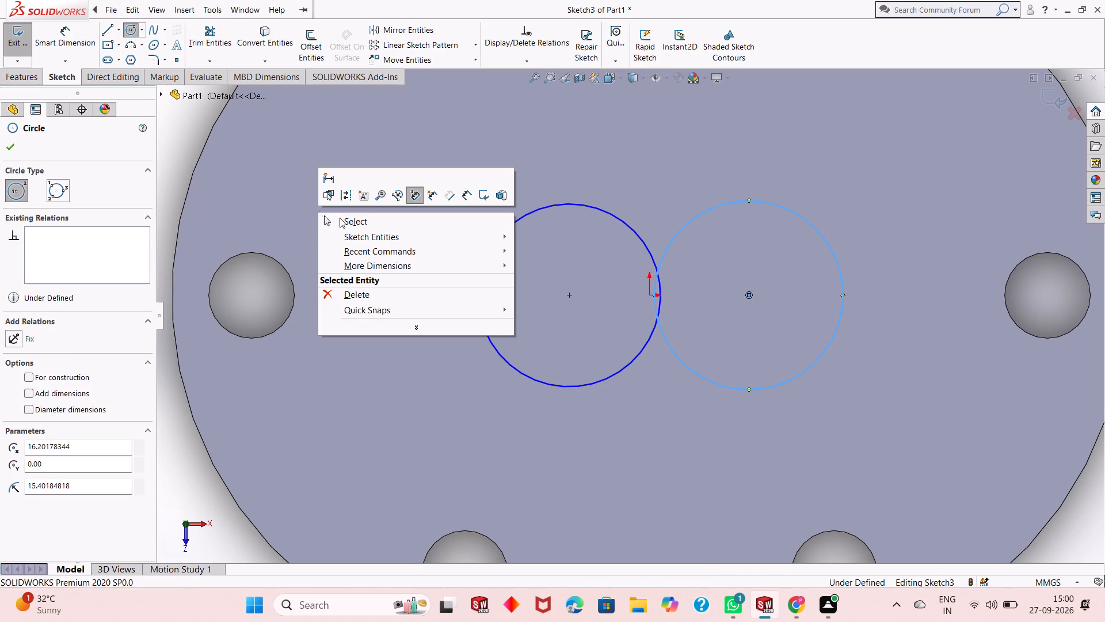
Dimension both circles in the flange-face sketch to 44 mm diameter.
left_click(350, 223)
scroll(513, 257, "up", 3)
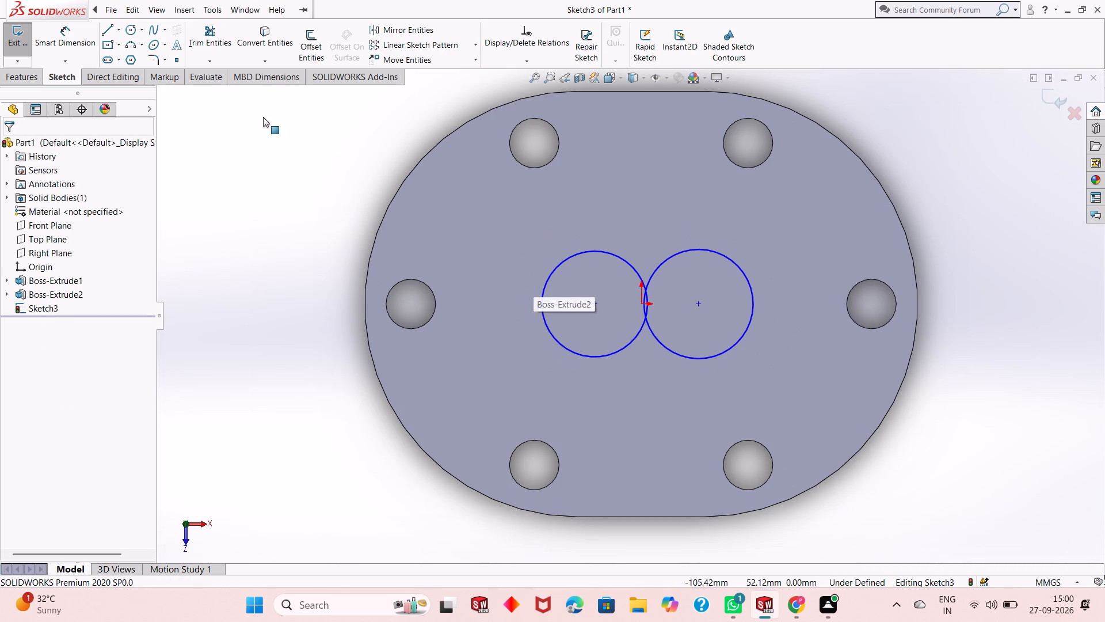
left_click(86, 41)
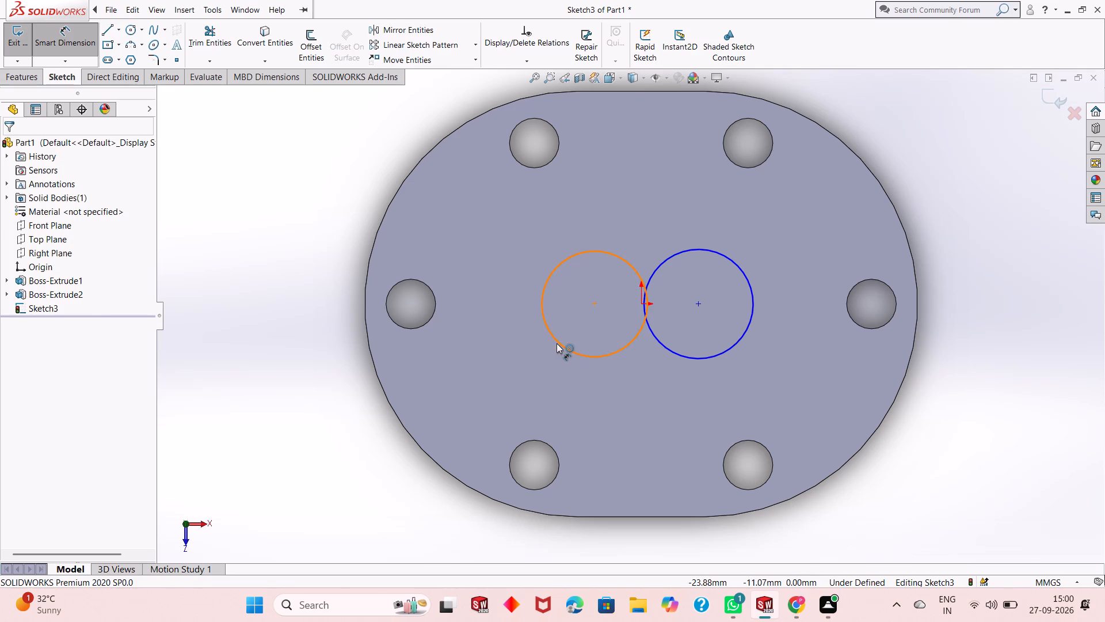
left_click(557, 343)
left_click(294, 480)
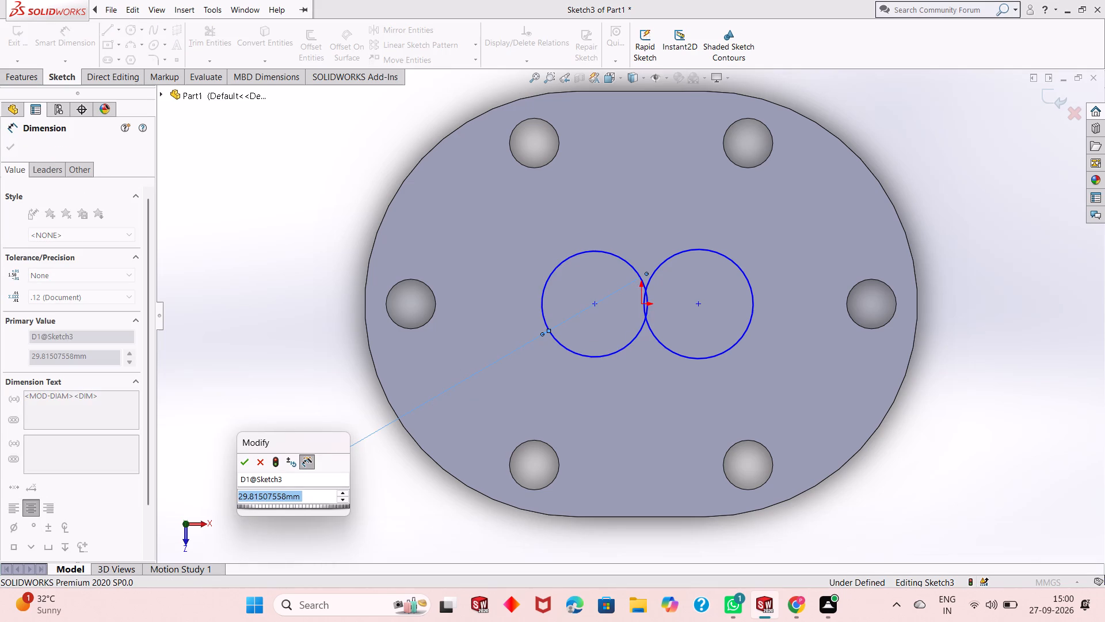
type("44")
key("BackSpace")
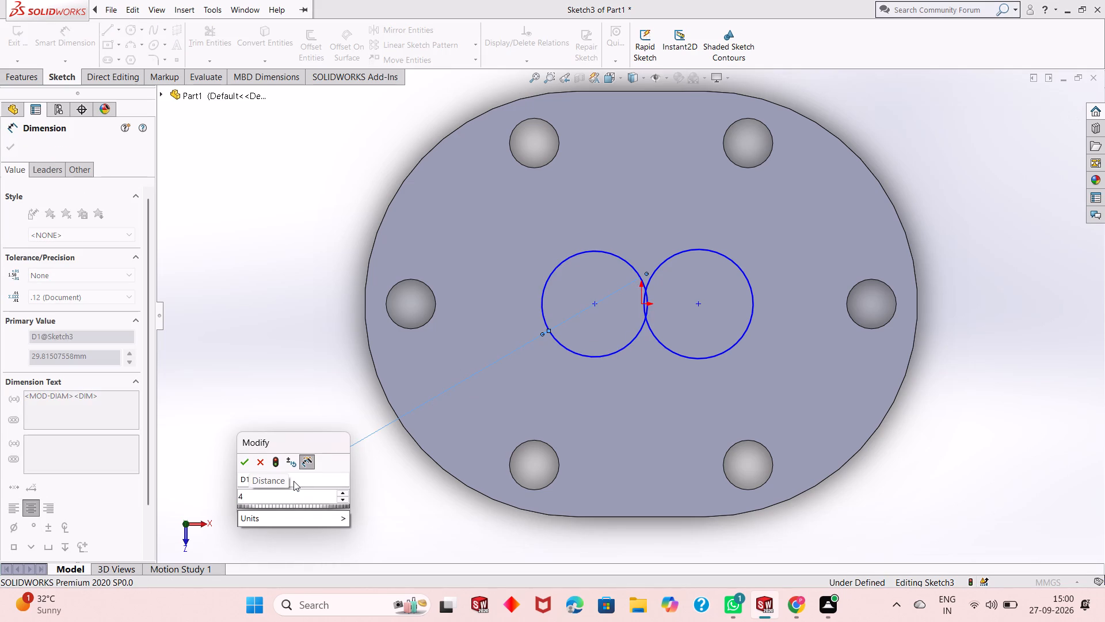
key("4")
key("Return")
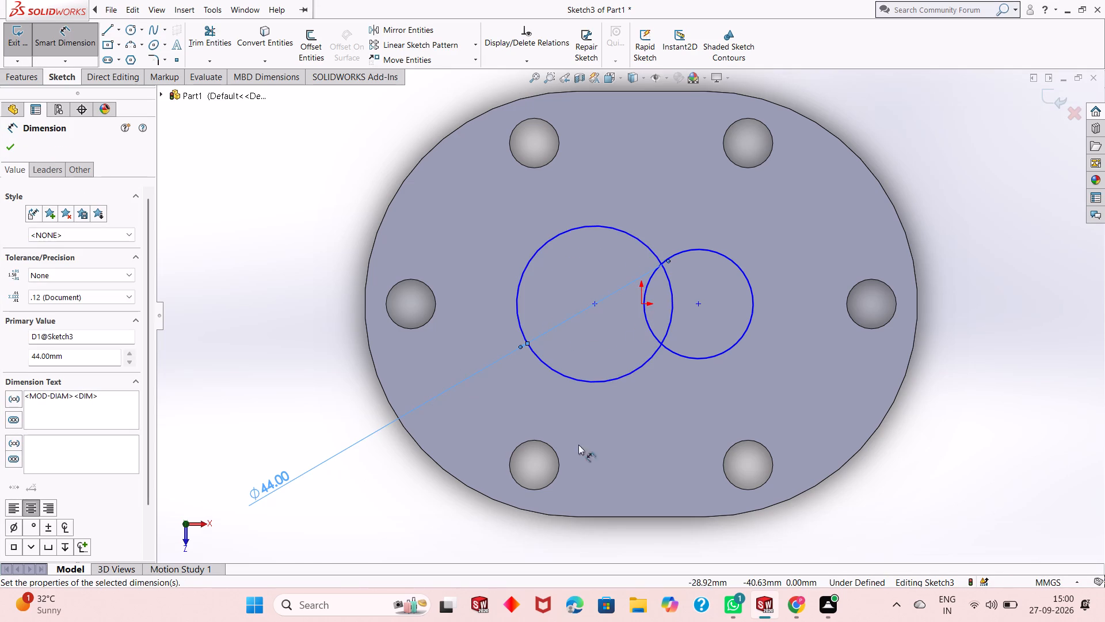
left_click(728, 351)
left_click(922, 469)
type("44")
key("Return")
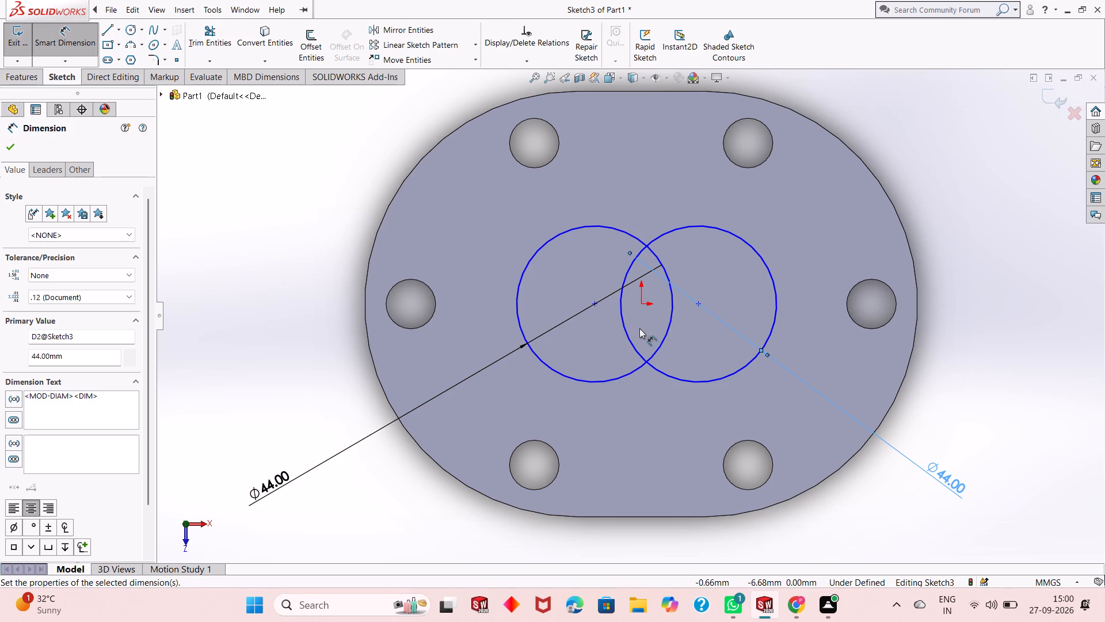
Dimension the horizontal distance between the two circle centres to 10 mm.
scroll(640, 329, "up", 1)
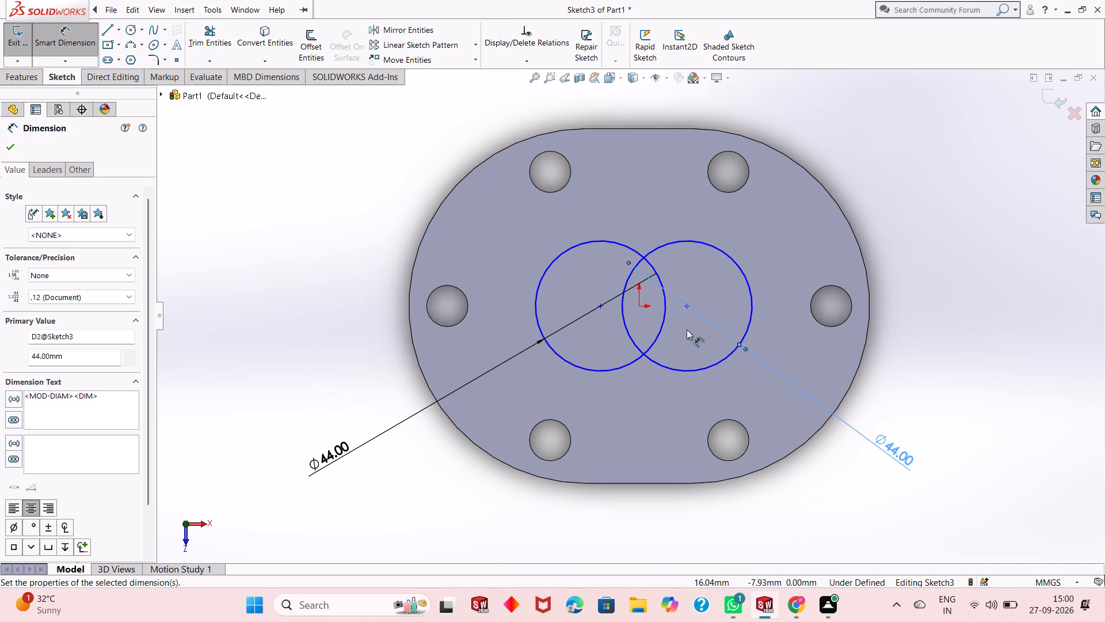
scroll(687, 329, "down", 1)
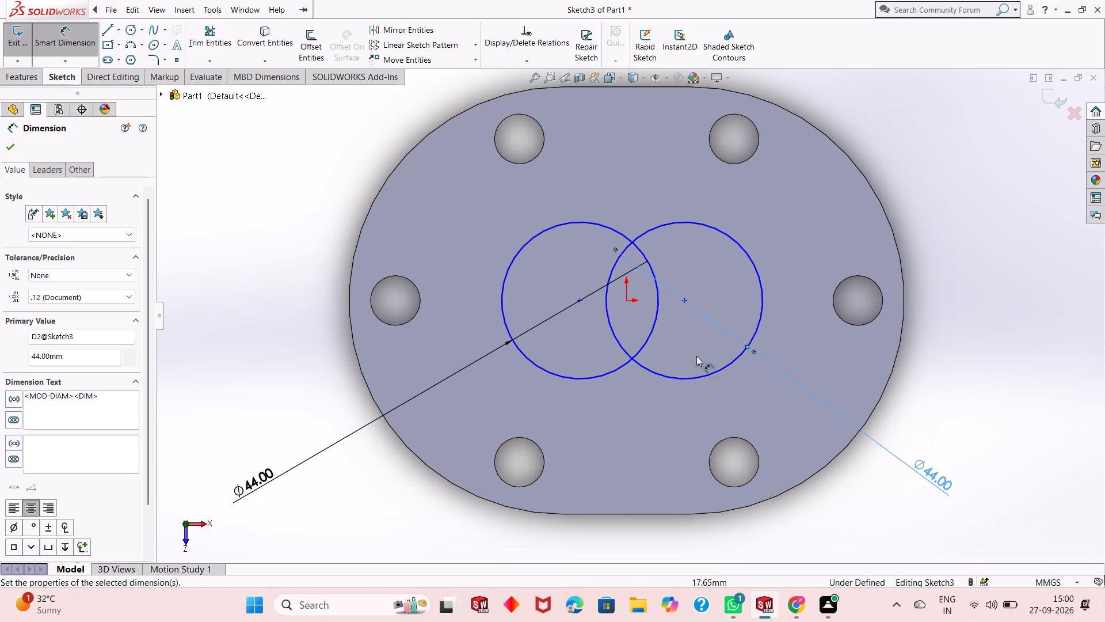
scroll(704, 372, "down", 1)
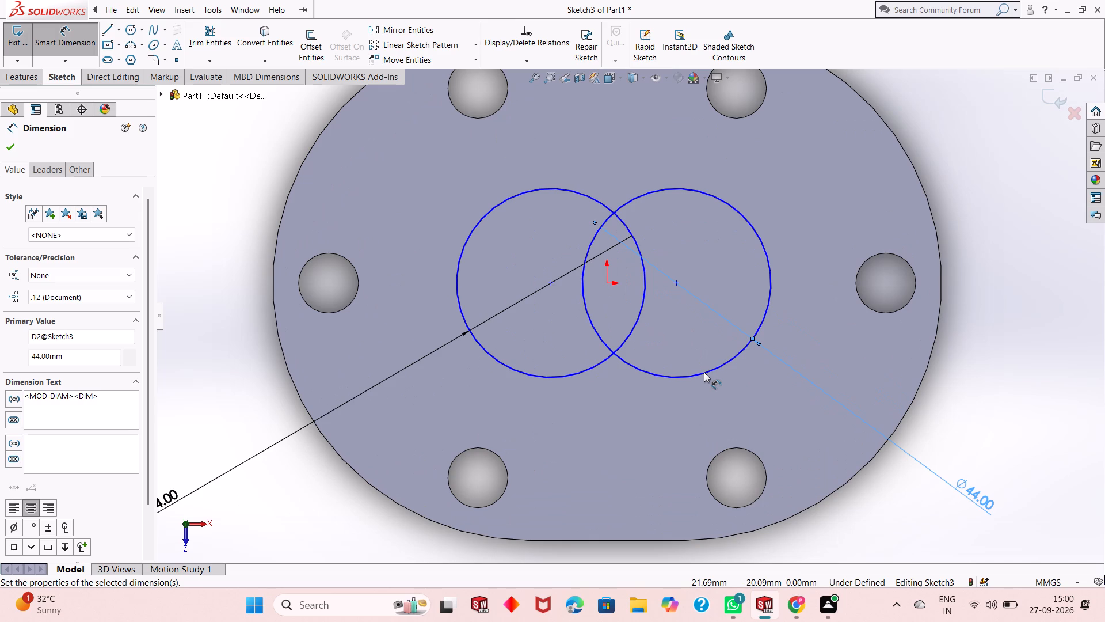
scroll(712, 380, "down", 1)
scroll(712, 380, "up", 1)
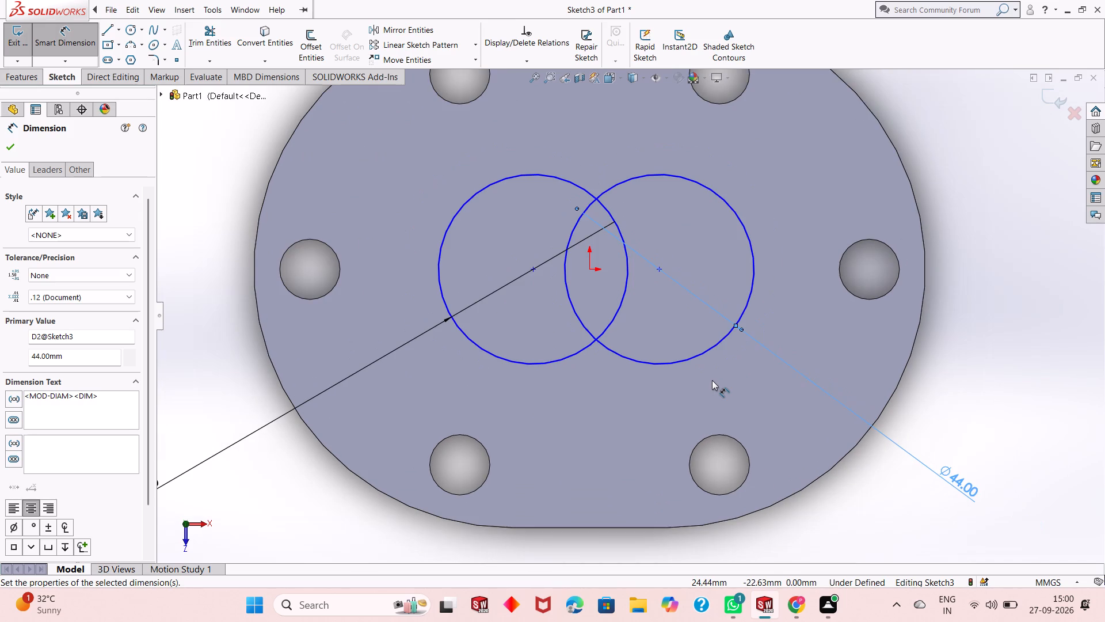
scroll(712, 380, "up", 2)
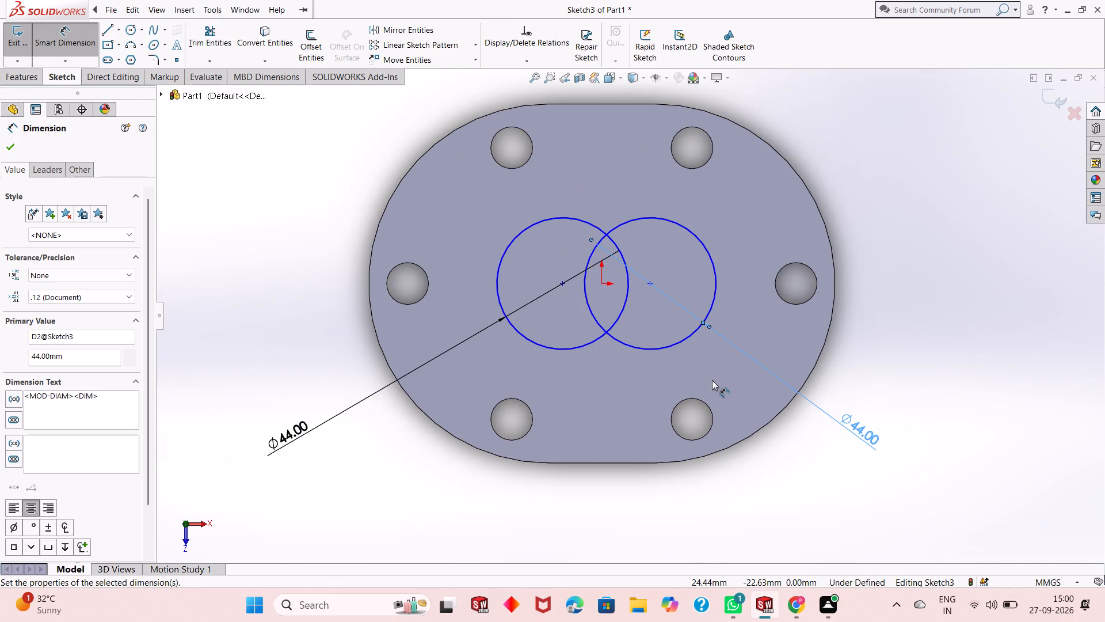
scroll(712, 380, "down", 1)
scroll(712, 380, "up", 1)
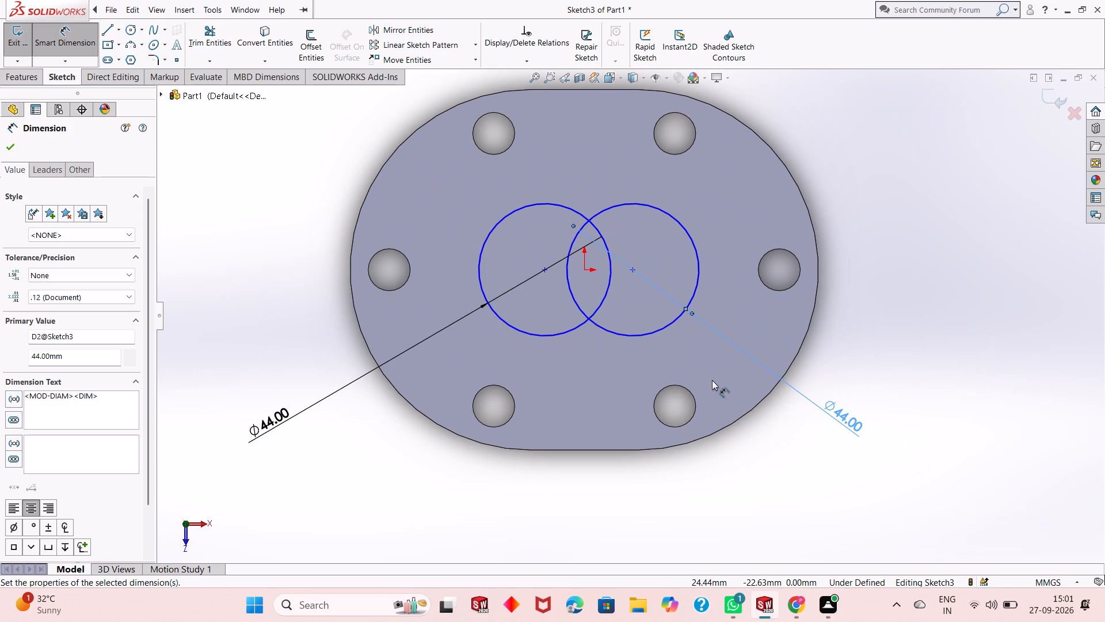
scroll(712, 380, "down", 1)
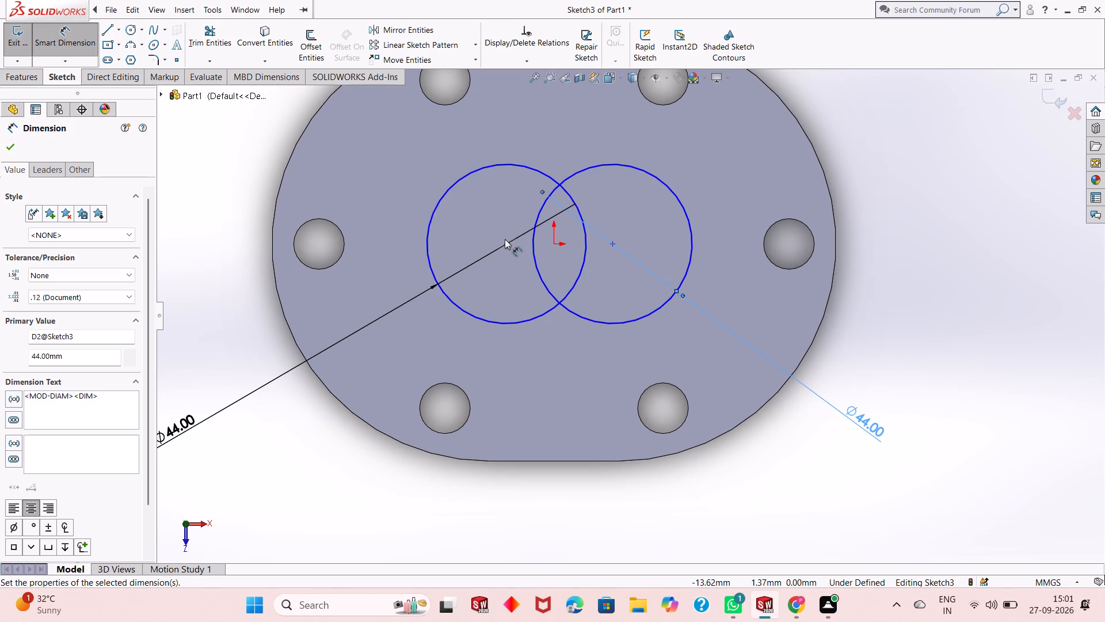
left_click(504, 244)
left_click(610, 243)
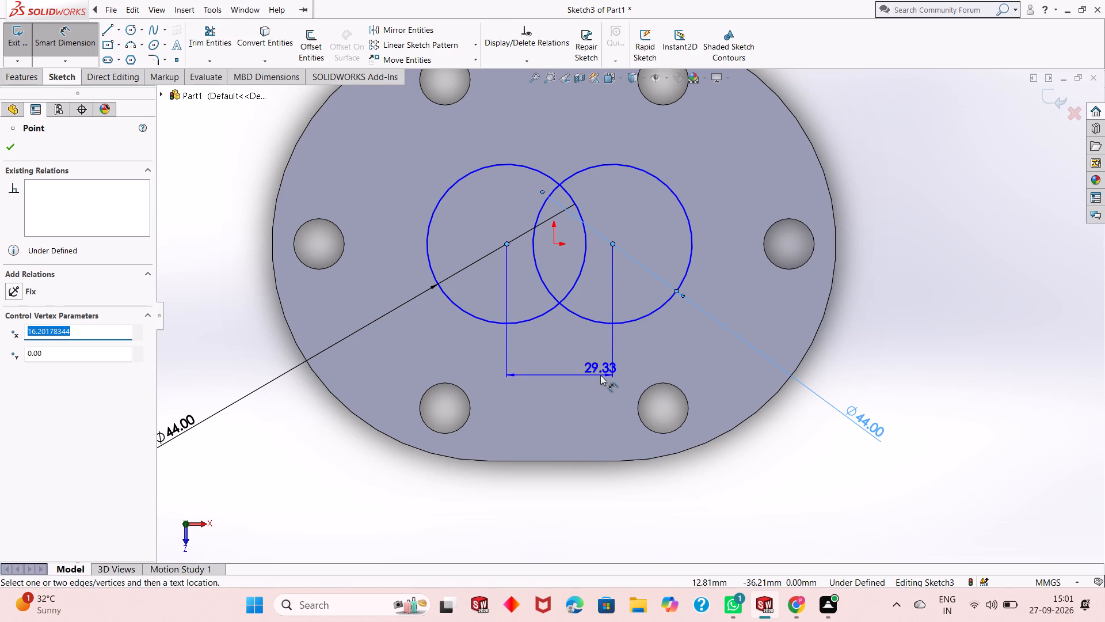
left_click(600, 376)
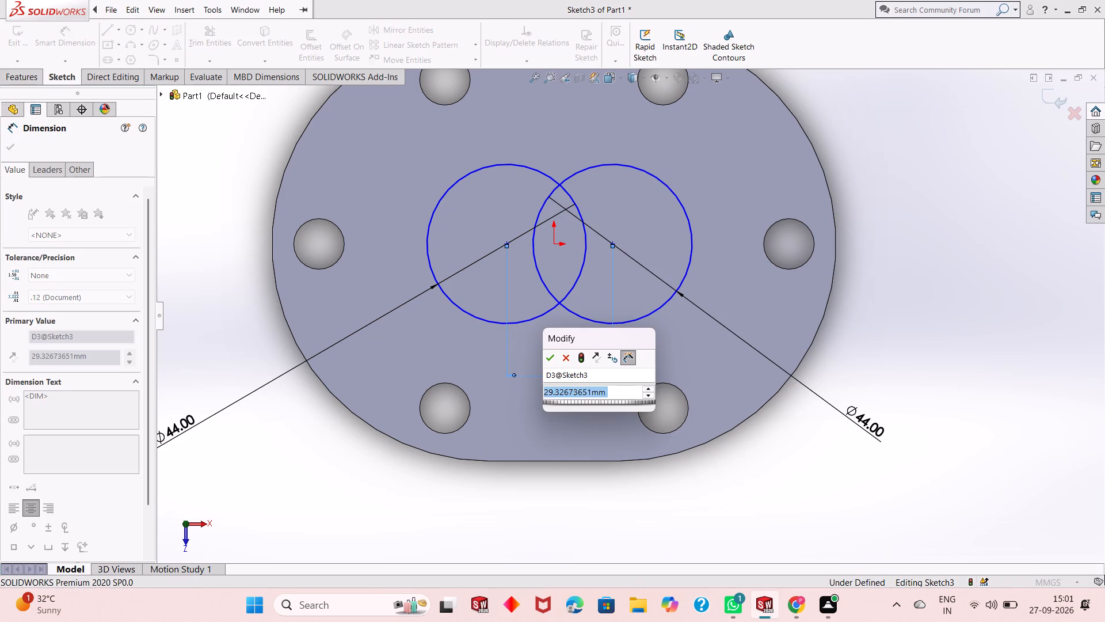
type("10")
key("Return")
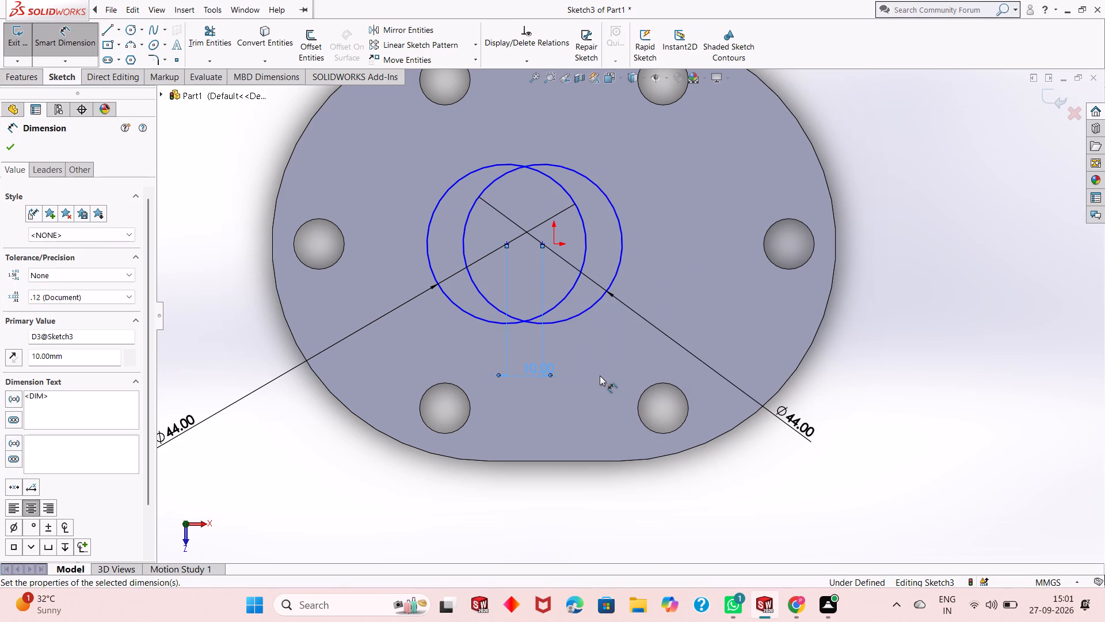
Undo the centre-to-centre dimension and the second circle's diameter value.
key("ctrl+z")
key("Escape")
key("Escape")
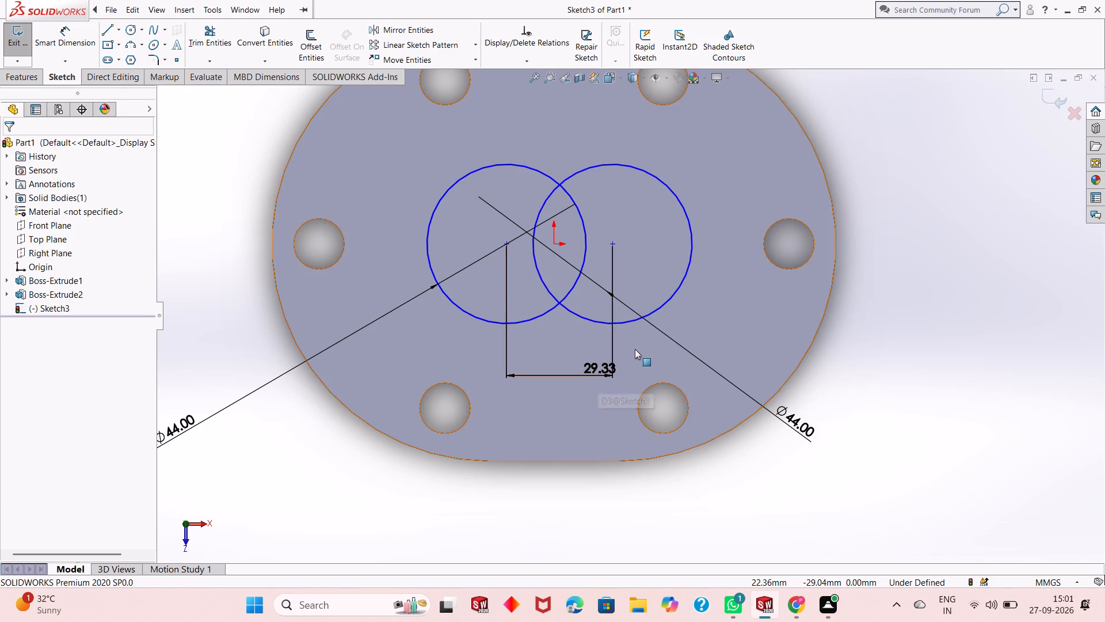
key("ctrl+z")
Set the diameter of the circle on the origin's +X side to 44 mm.
double_click(832, 397)
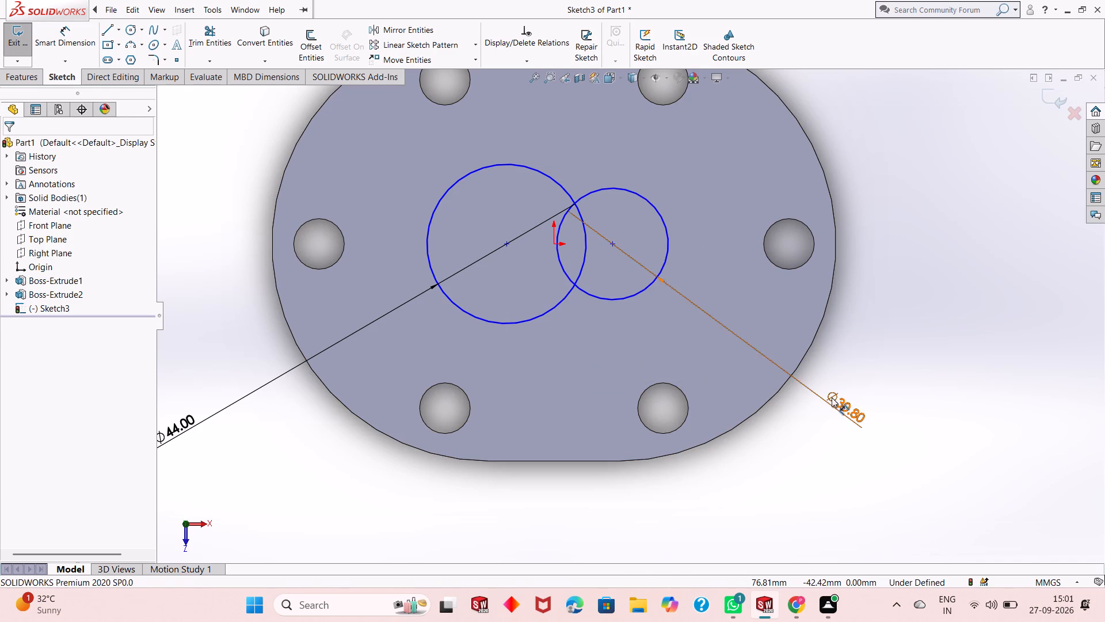
type("44")
key("Return")
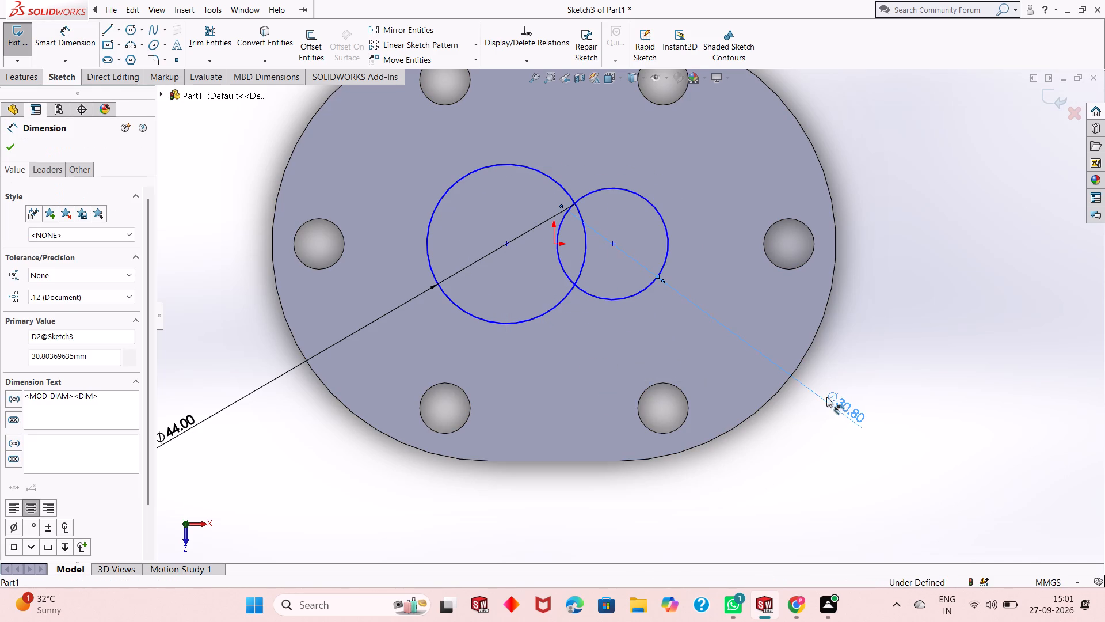
double_click(857, 409)
type("44")
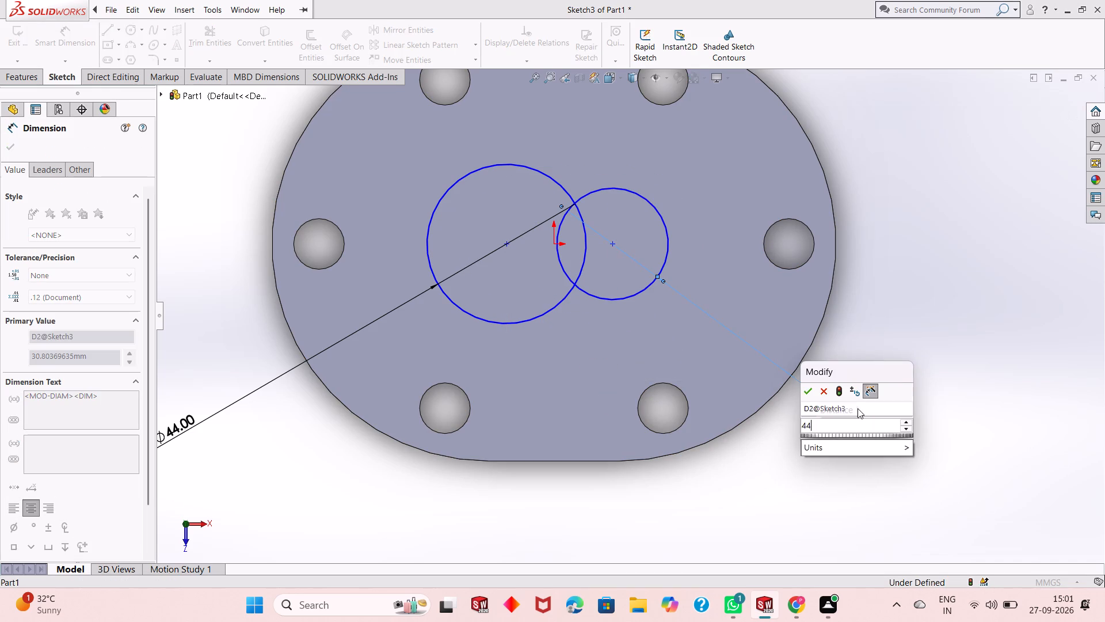
key("Return")
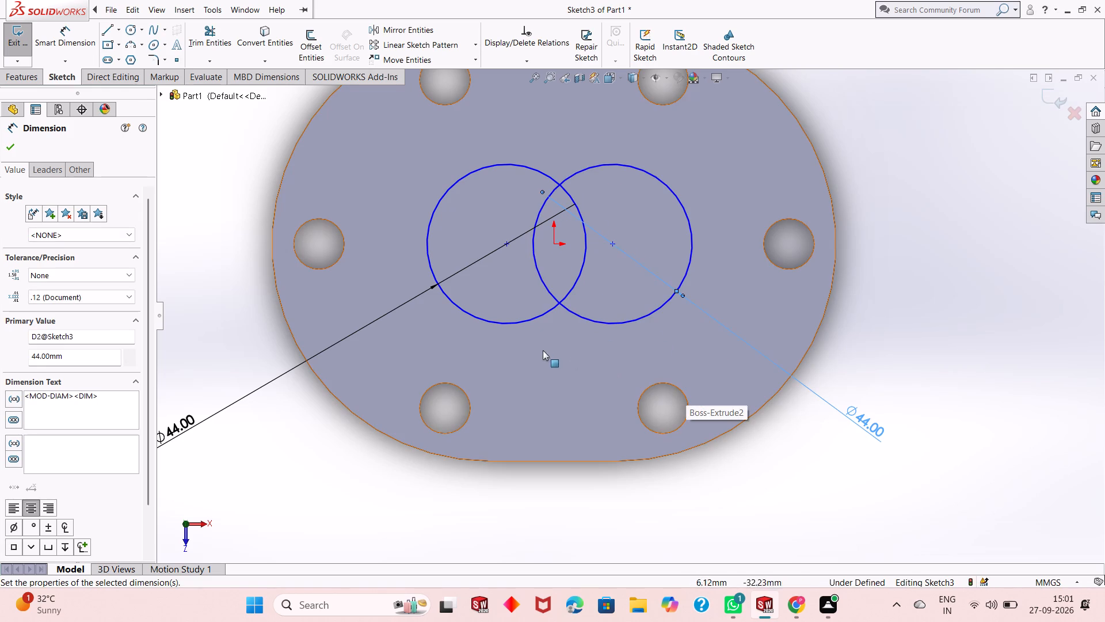
left_click(13, 146)
Dimension each circle's centre 10 mm horizontally from the origin, one on either side of it.
left_click(60, 47)
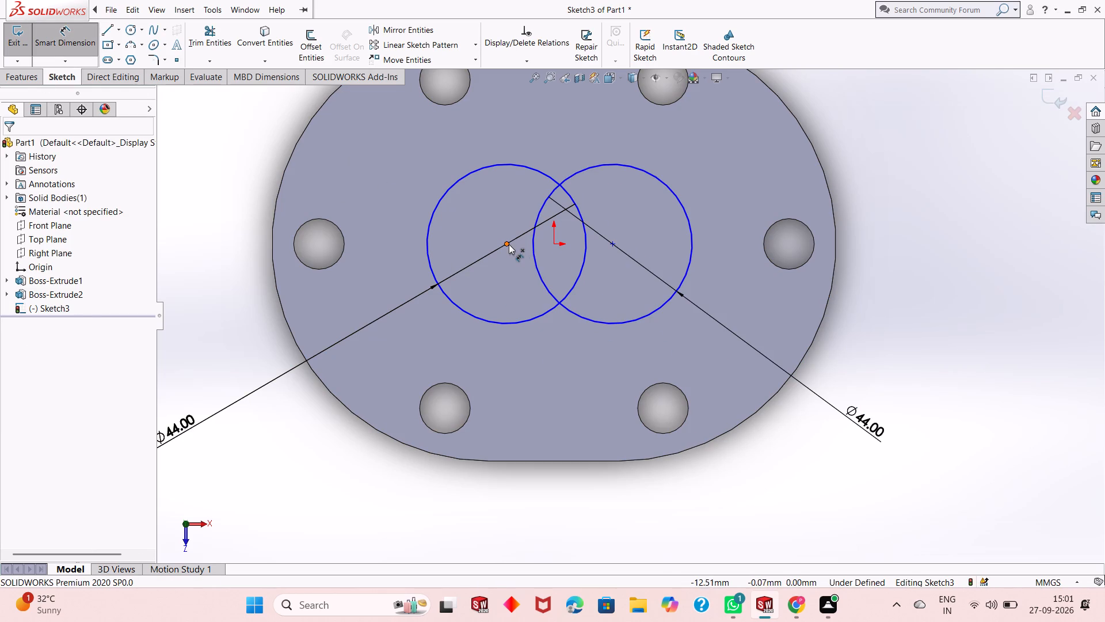
left_click(509, 244)
left_click(553, 245)
left_click(536, 496)
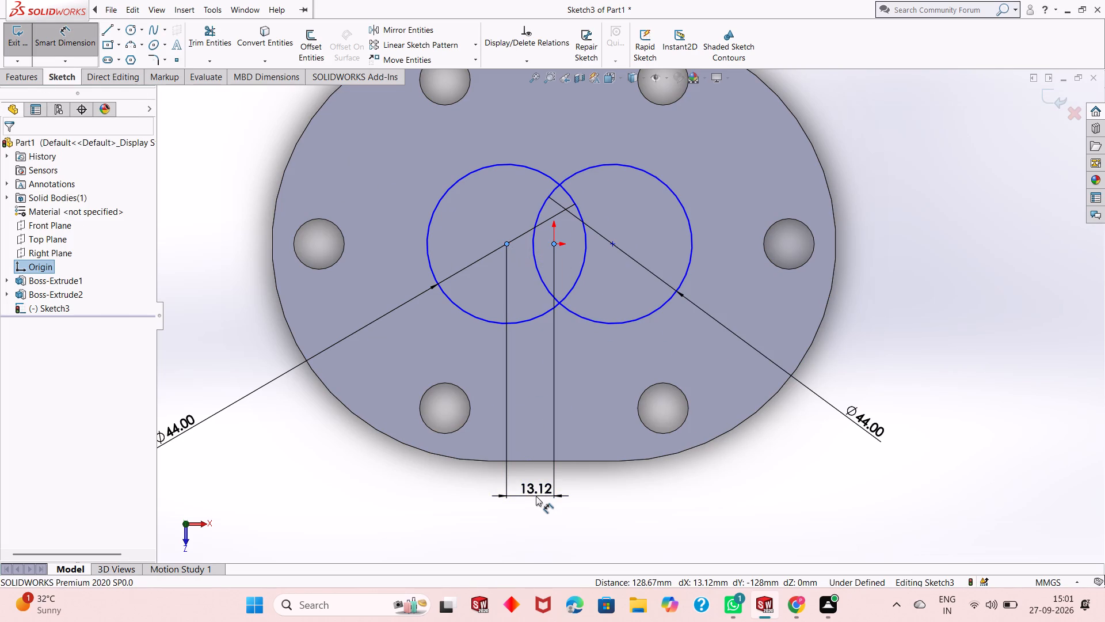
type("10")
key("Return")
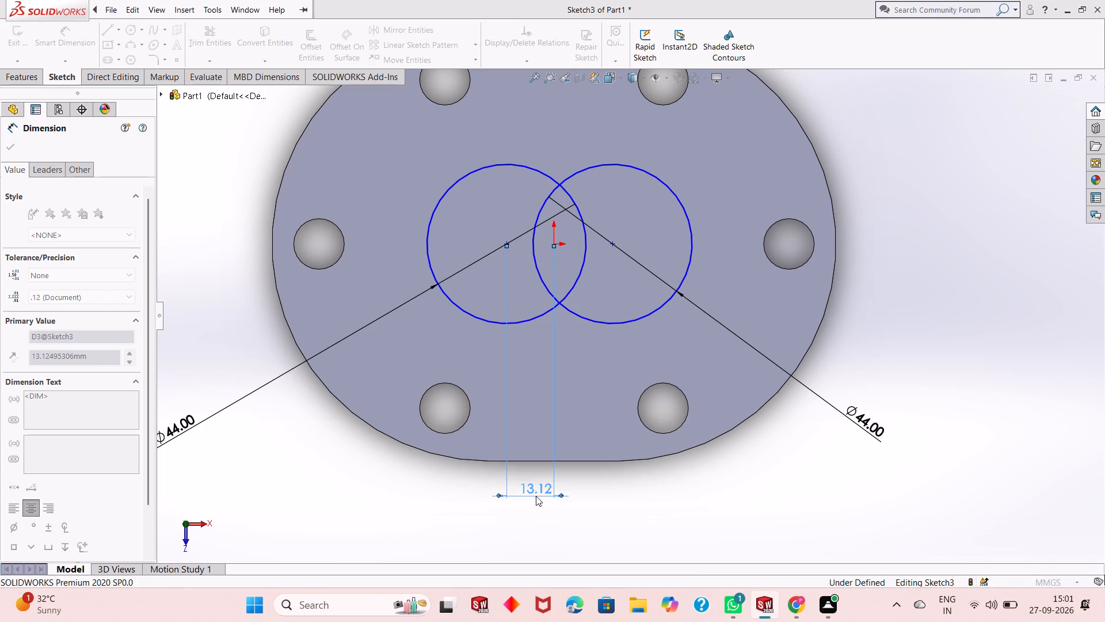
left_click(611, 244)
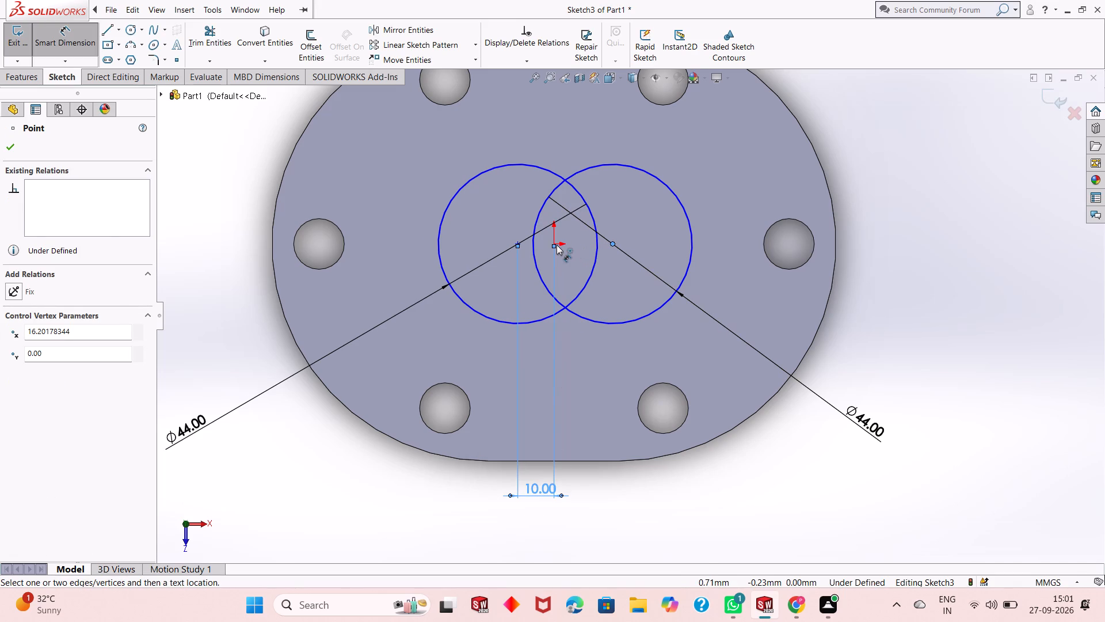
left_click(557, 245)
left_click(581, 490)
type("10")
key("Return")
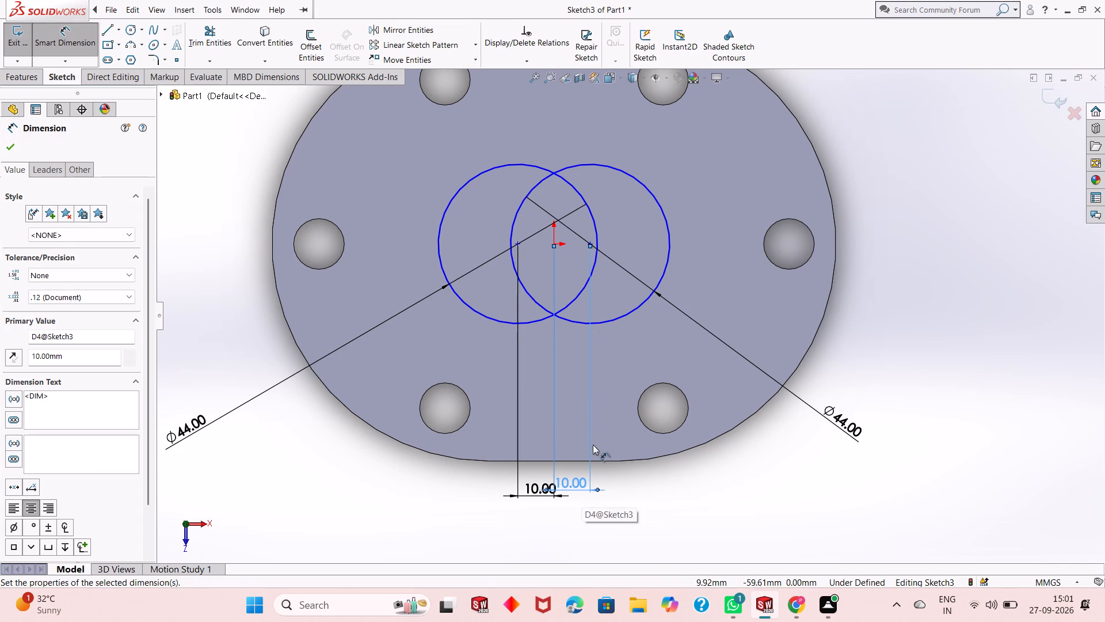
Add 60 mm vertical dimensions from the right circle's centre to the flange's upper straight edge and from the left circle's centre to the lower one.
scroll(581, 272, "up", 1)
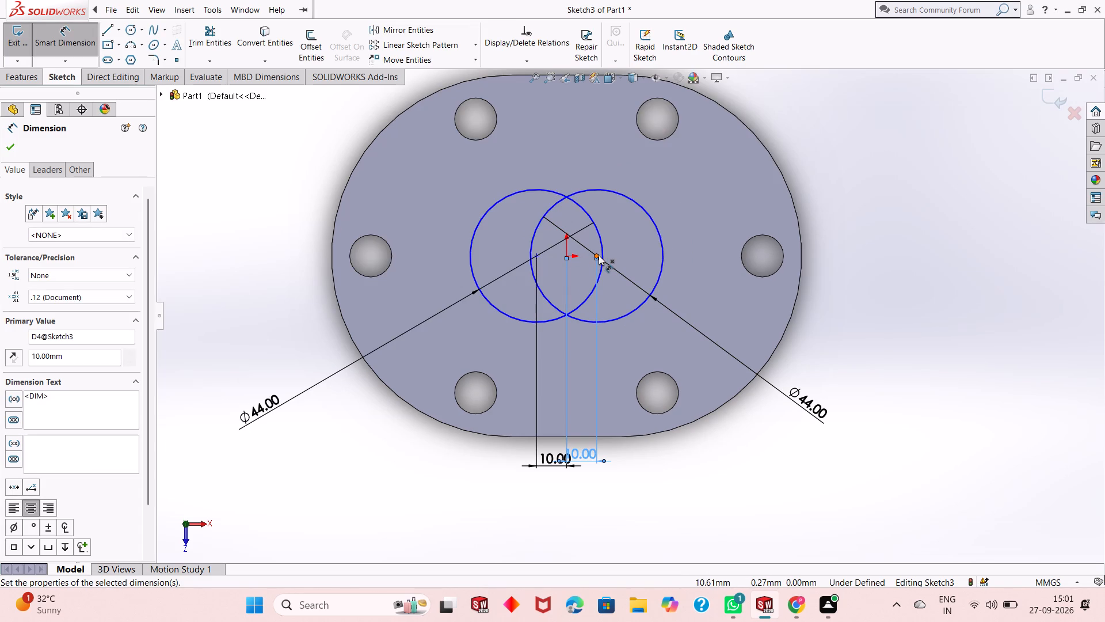
left_click(599, 255)
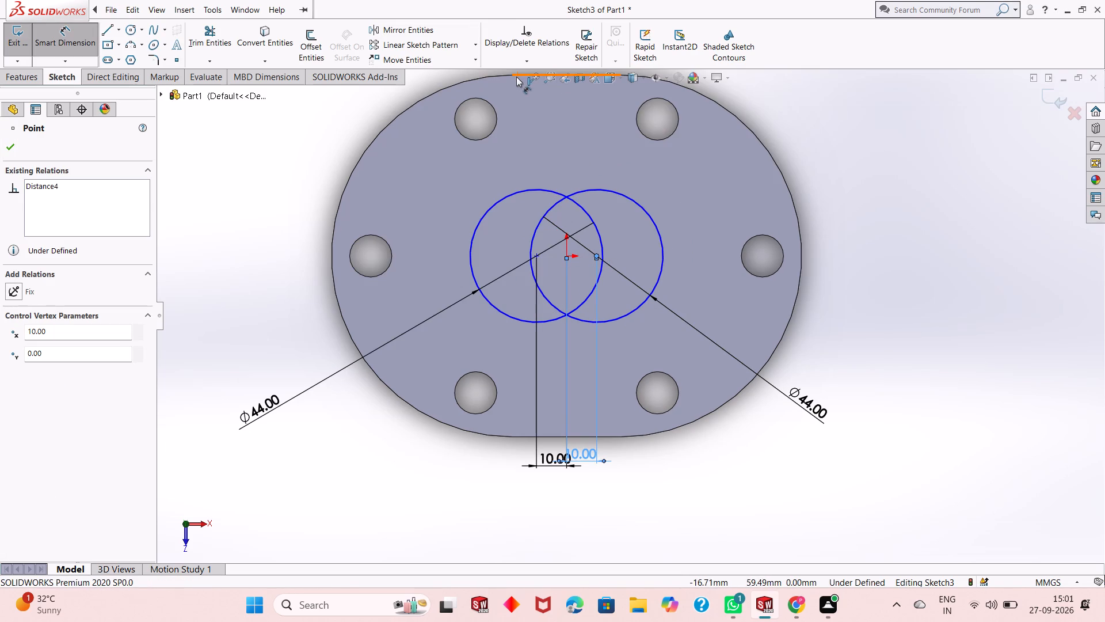
left_click(516, 77)
left_click(844, 127)
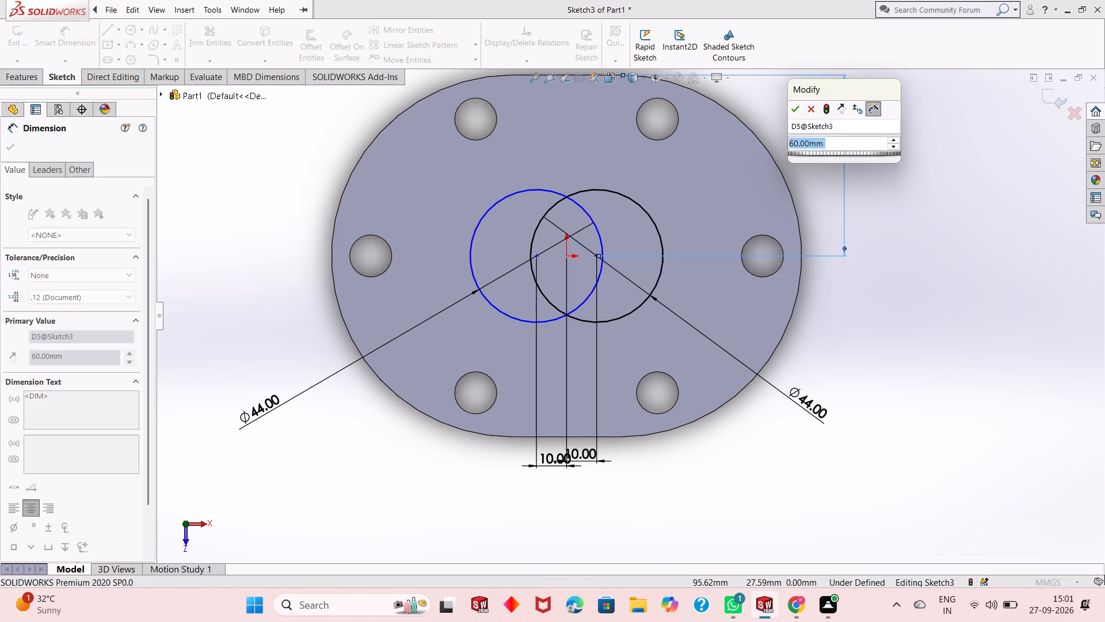
left_click(794, 109)
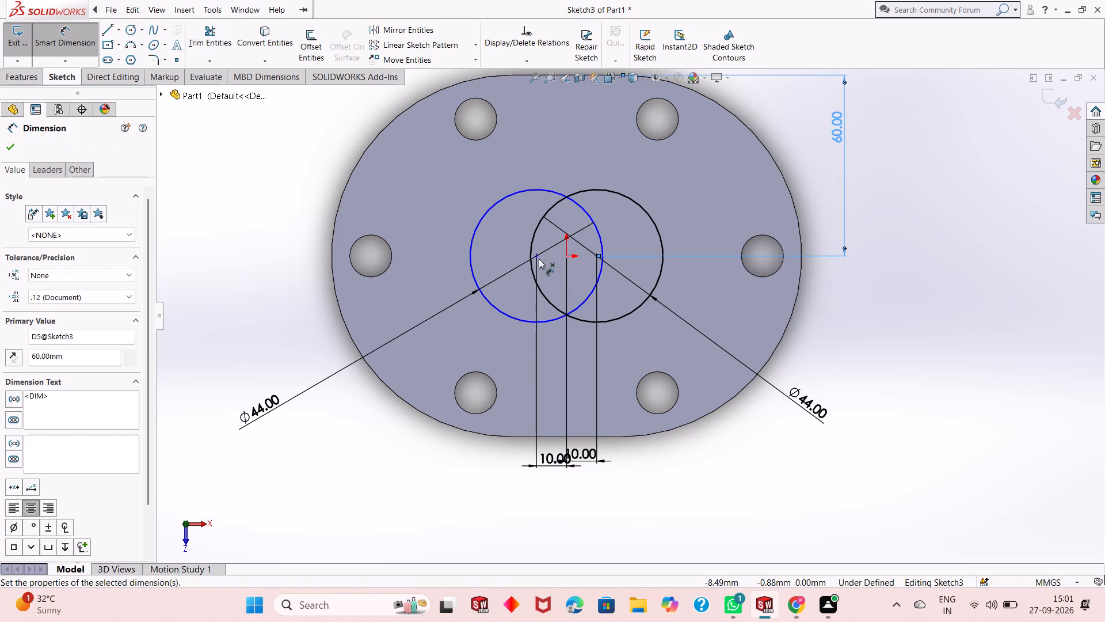
left_click(539, 259)
left_click(534, 438)
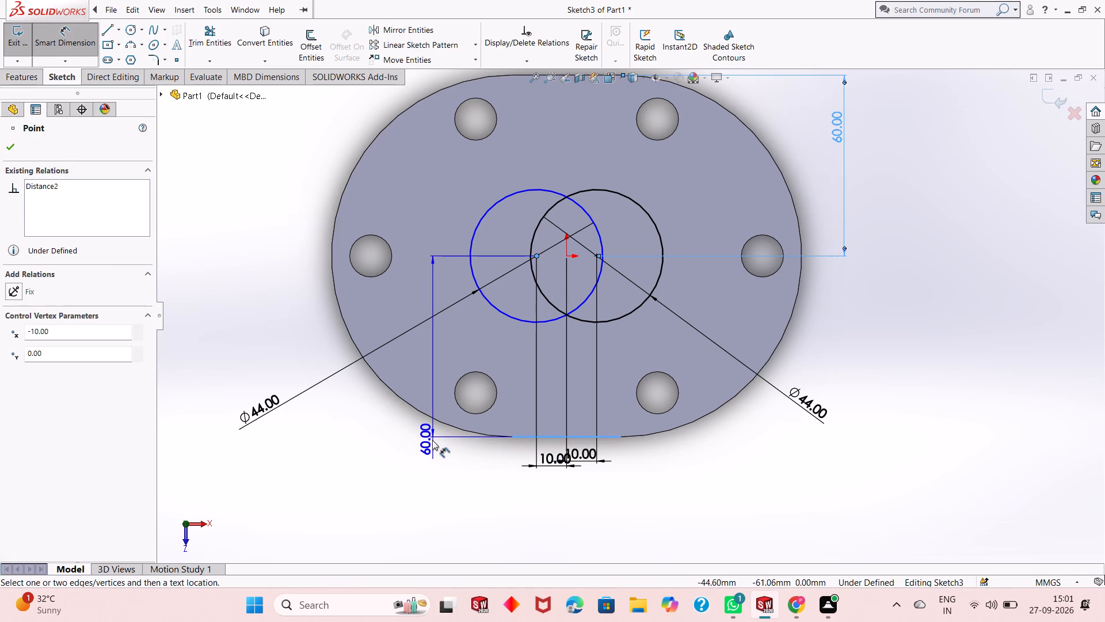
left_click(431, 440)
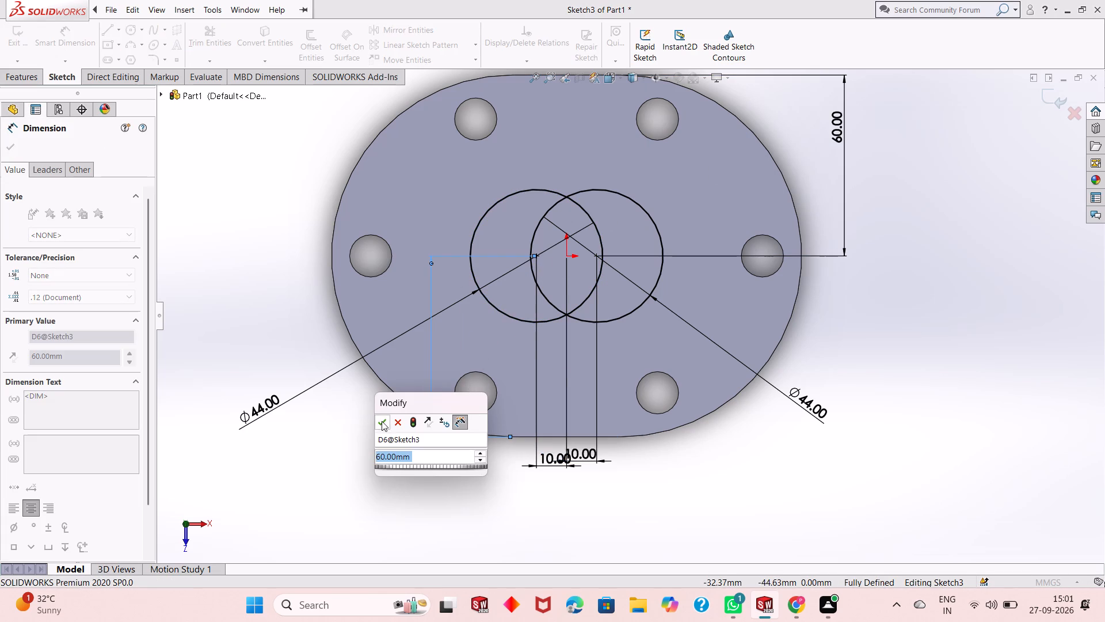
left_click(381, 422)
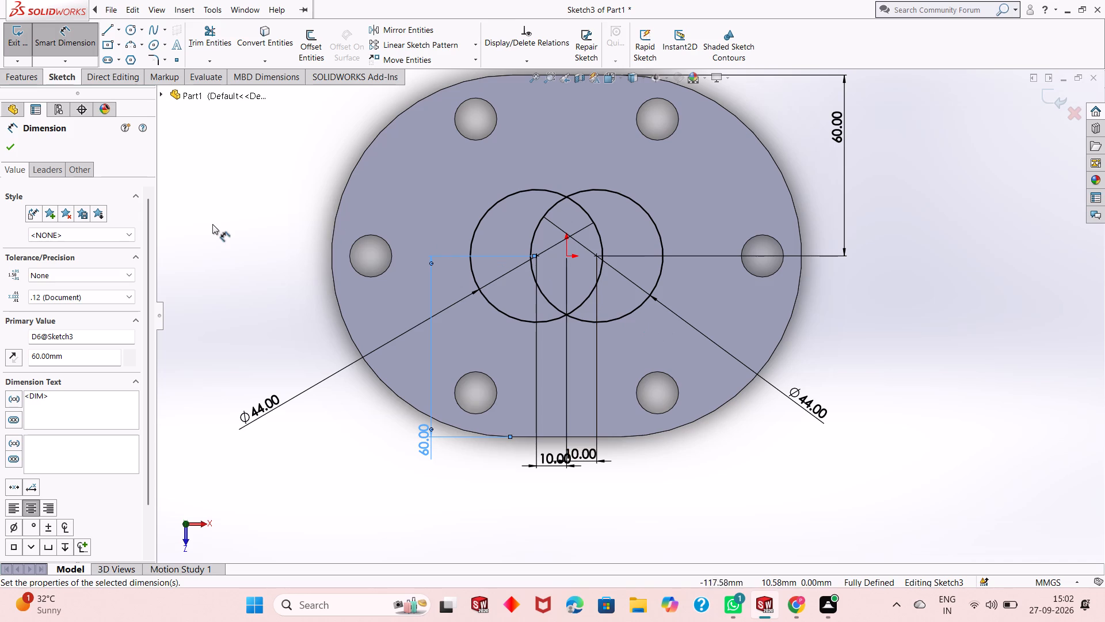
Draw a 20 mm horizontal line joining the uppermost points of the two 44 mm circles.
right_click(201, 223)
left_click(256, 260)
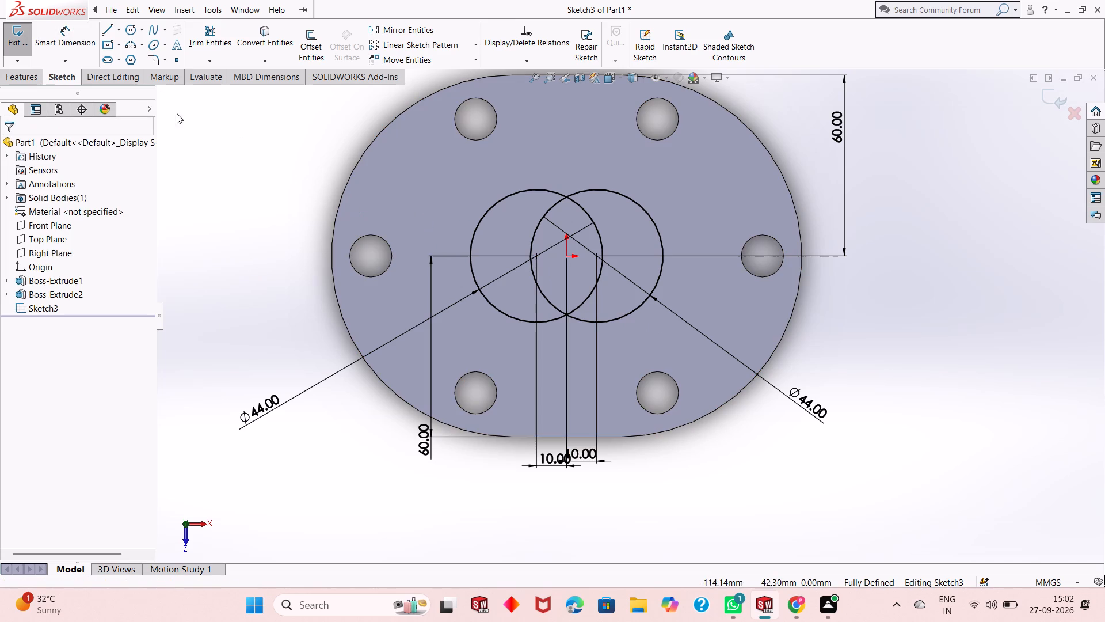
left_click(108, 26)
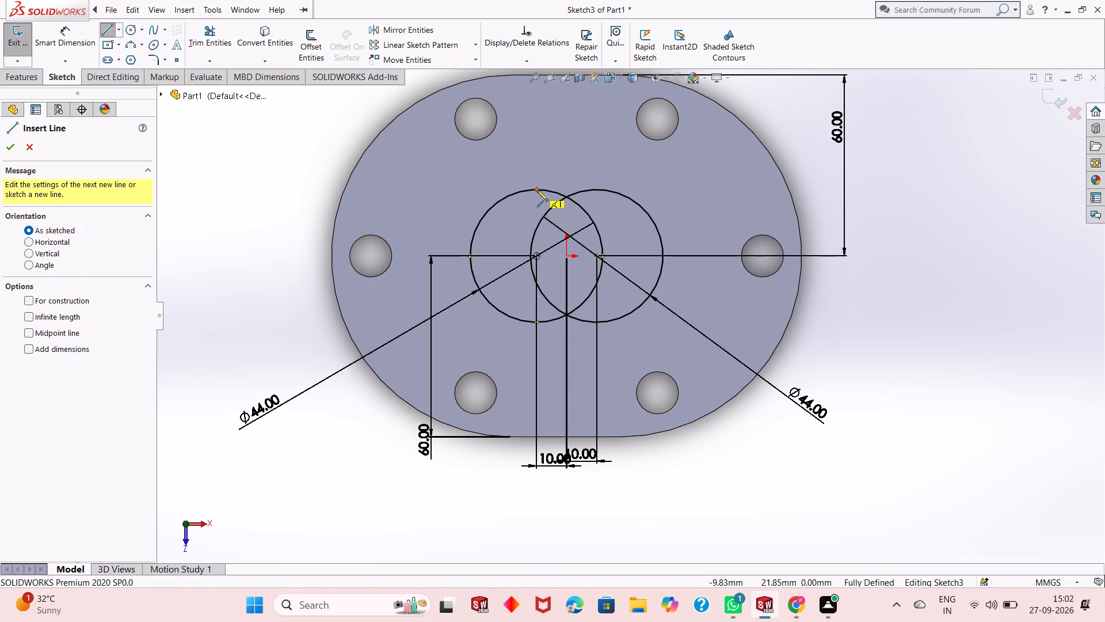
left_click(537, 190)
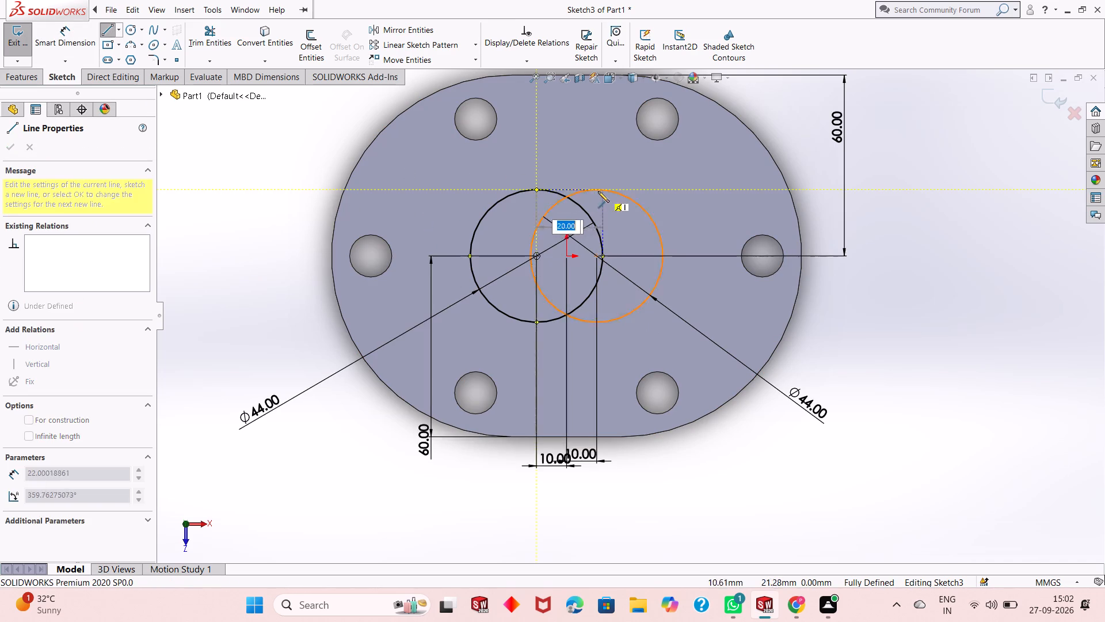
left_click(598, 191)
right_click(598, 191)
left_click(659, 238)
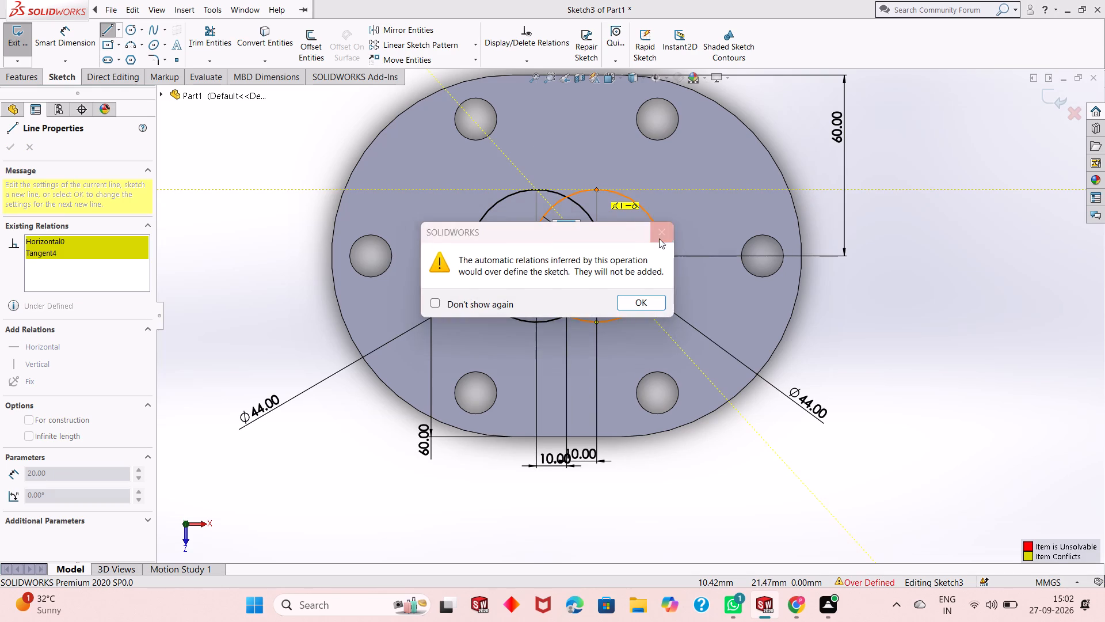
key("Escape")
key("Escape")
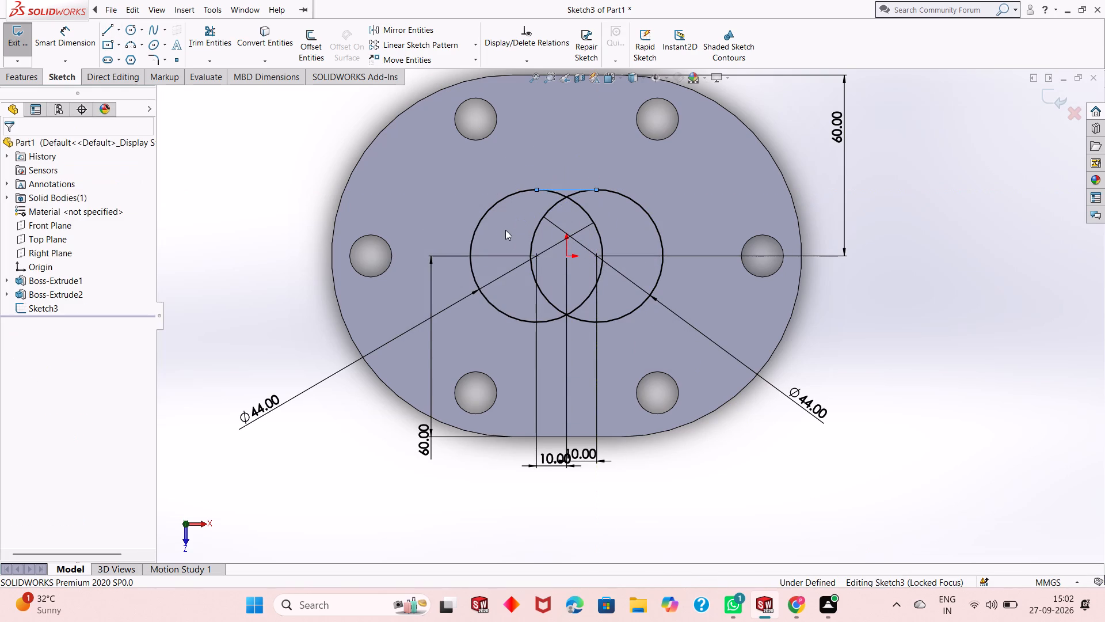
key("Escape")
Draw a 20 mm horizontal line joining the lowest points of the two 44 mm circles.
left_click(108, 29)
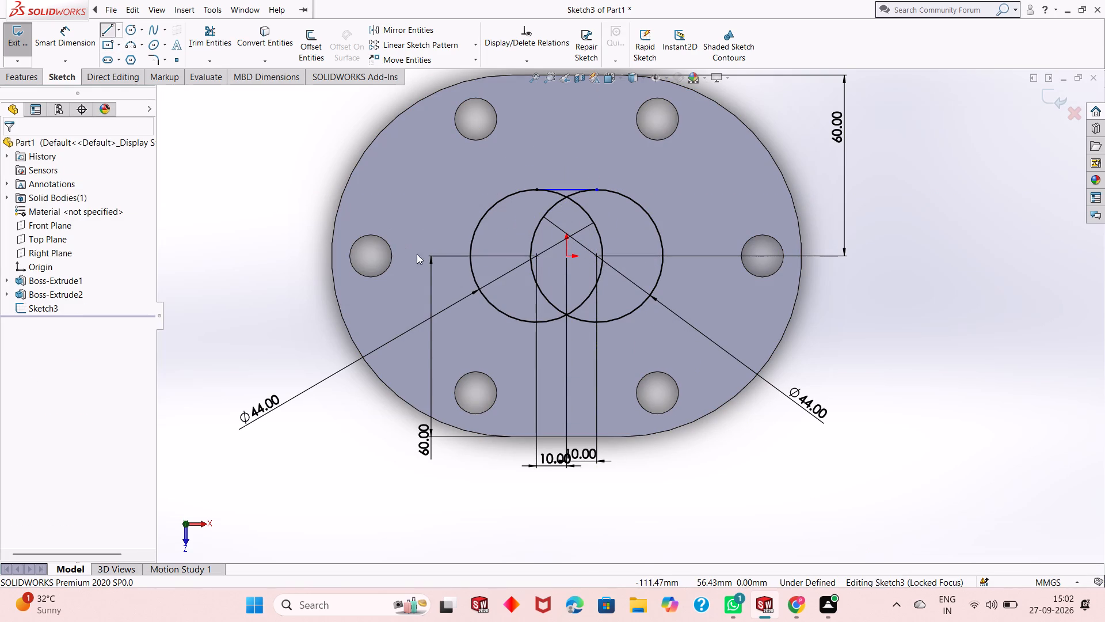
left_click(536, 323)
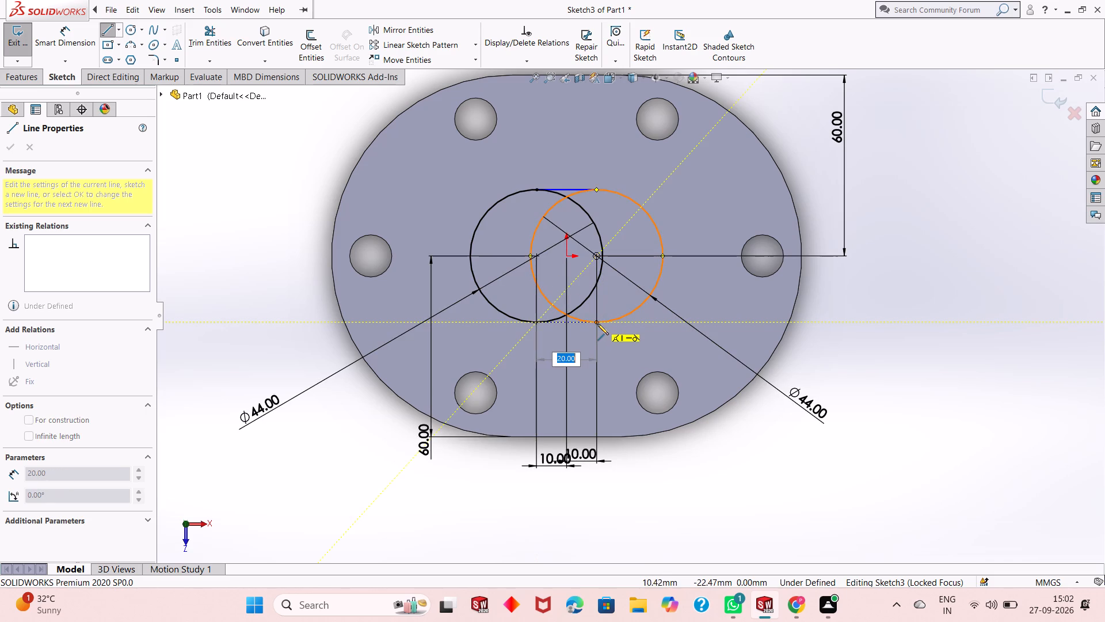
left_click(597, 324)
key("Escape")
key("Escape")
key("Escape")
key("Escape")
key("Escape")
key("Escape")
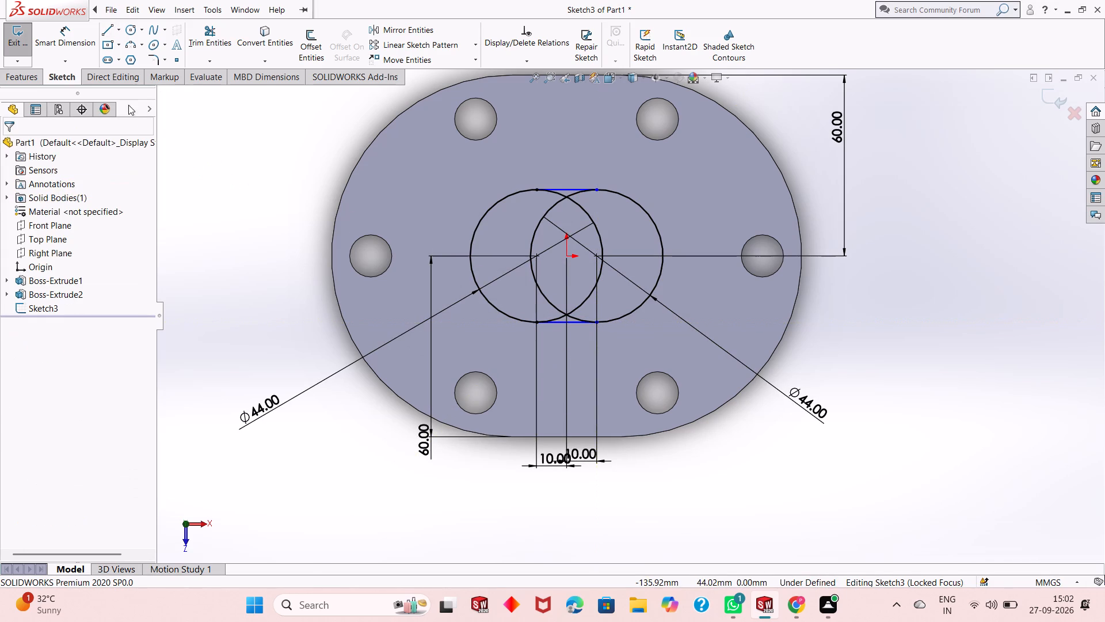
key("Escape")
key("Escape")
Trim away the overlapping inner arcs of both circles, leaving a closed slot outline.
left_click(208, 43)
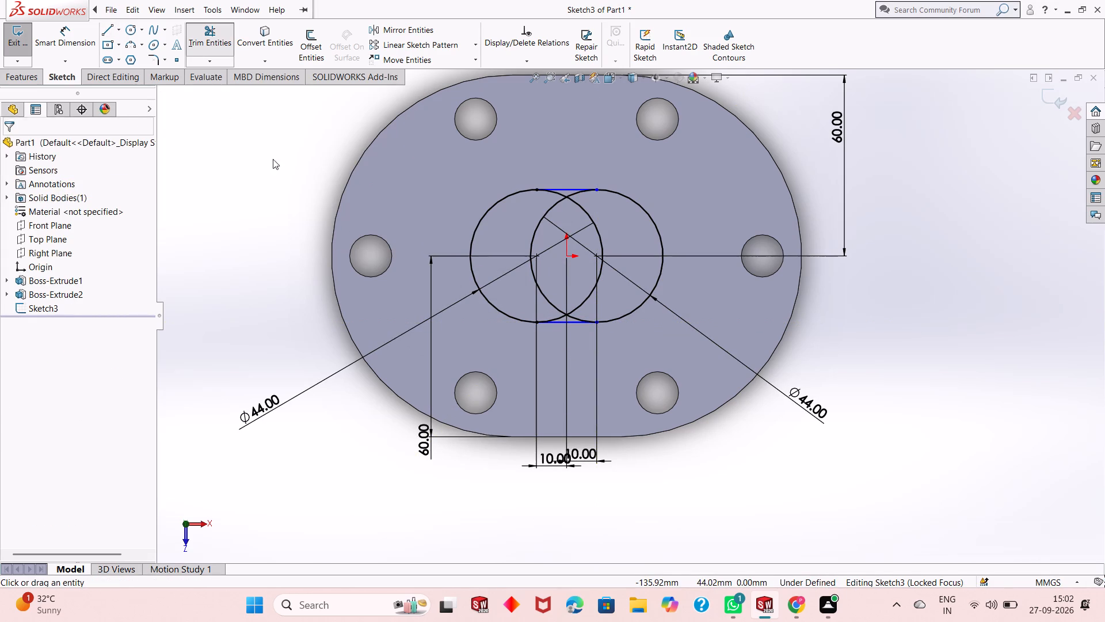
left_click(591, 214)
left_click(551, 204)
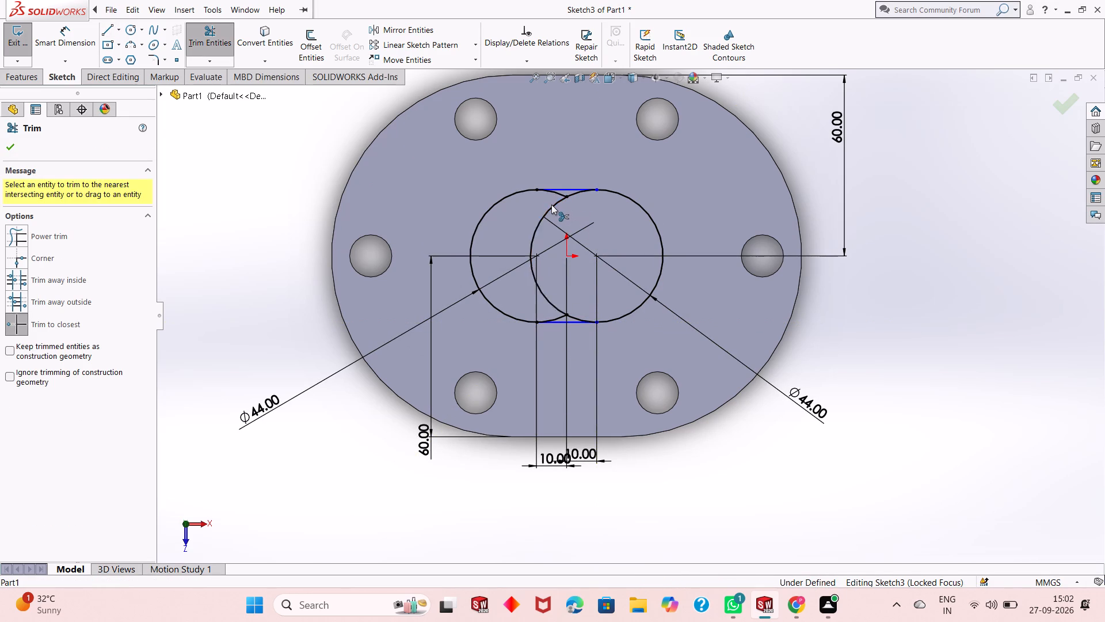
left_click(557, 194)
left_click(573, 194)
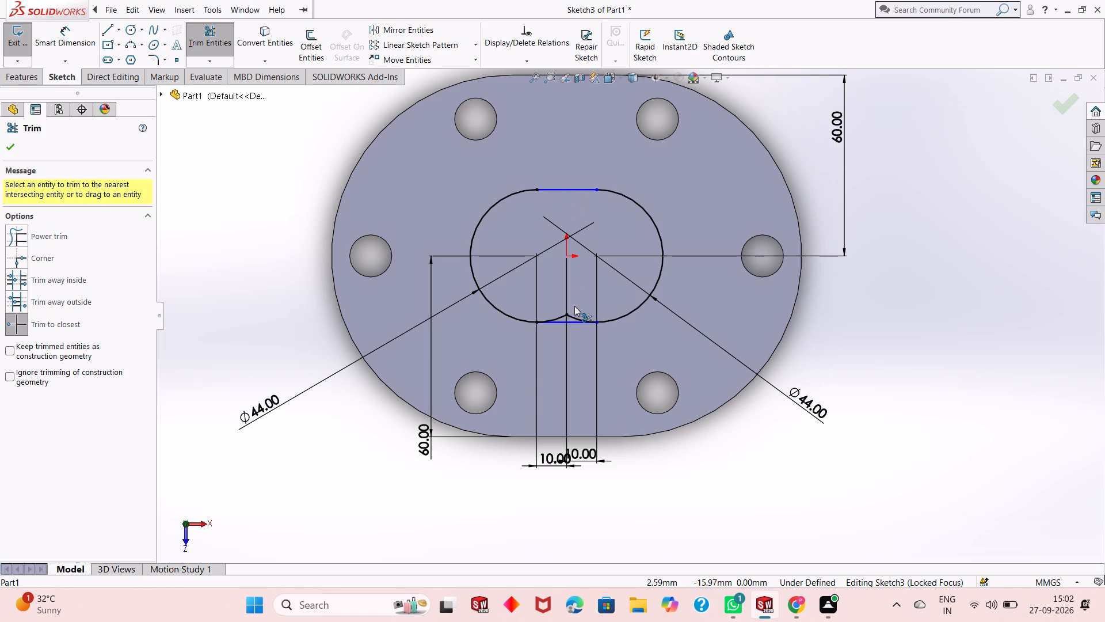
left_click(573, 317)
left_click(566, 317)
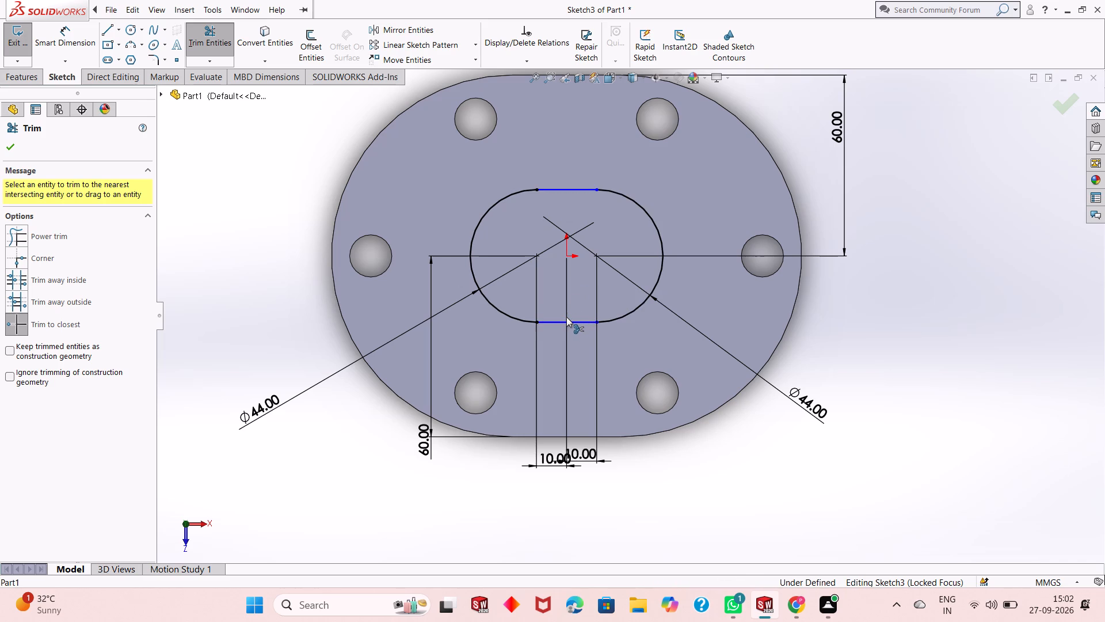
right_click(239, 219)
left_click(277, 262)
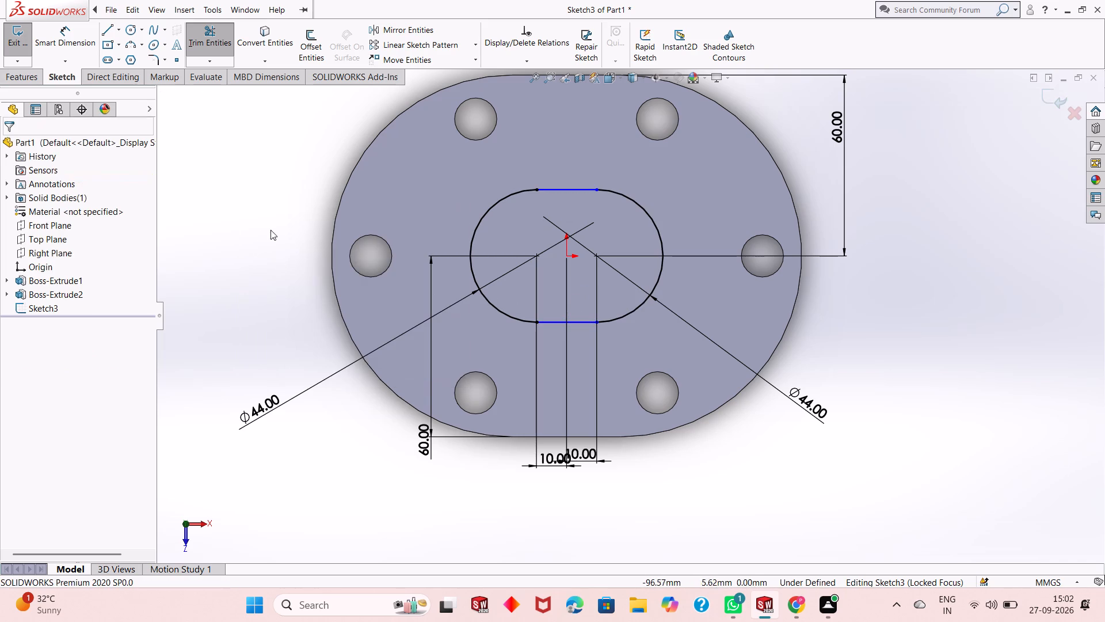
Dimension the slot's upper and lower straight lines at 20 mm each.
left_click(89, 67)
left_click(75, 48)
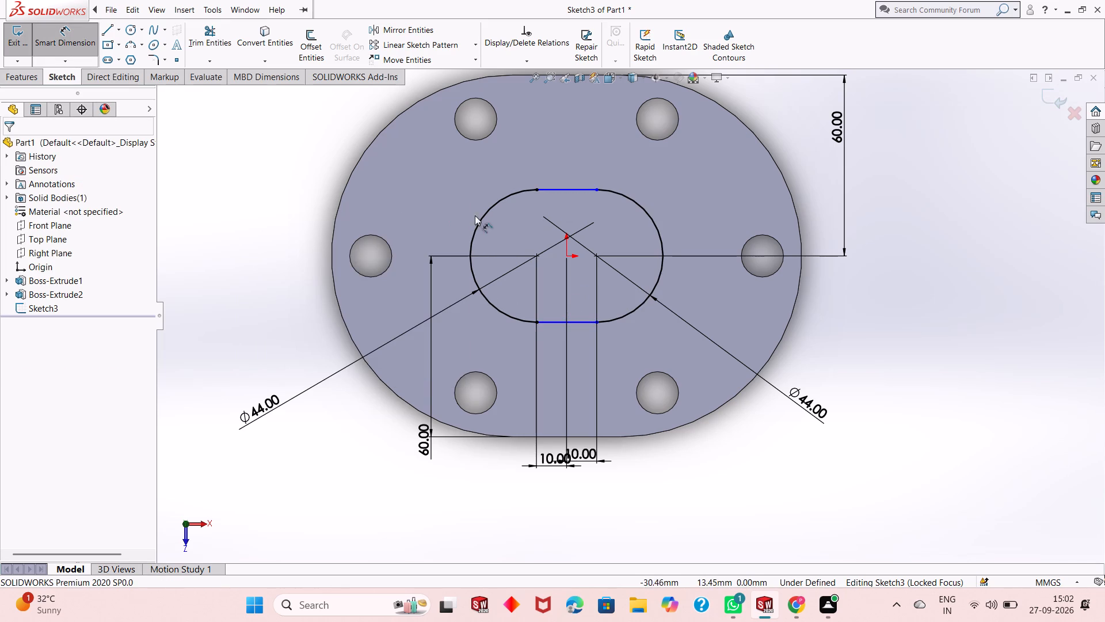
left_click(589, 190)
left_click(582, 154)
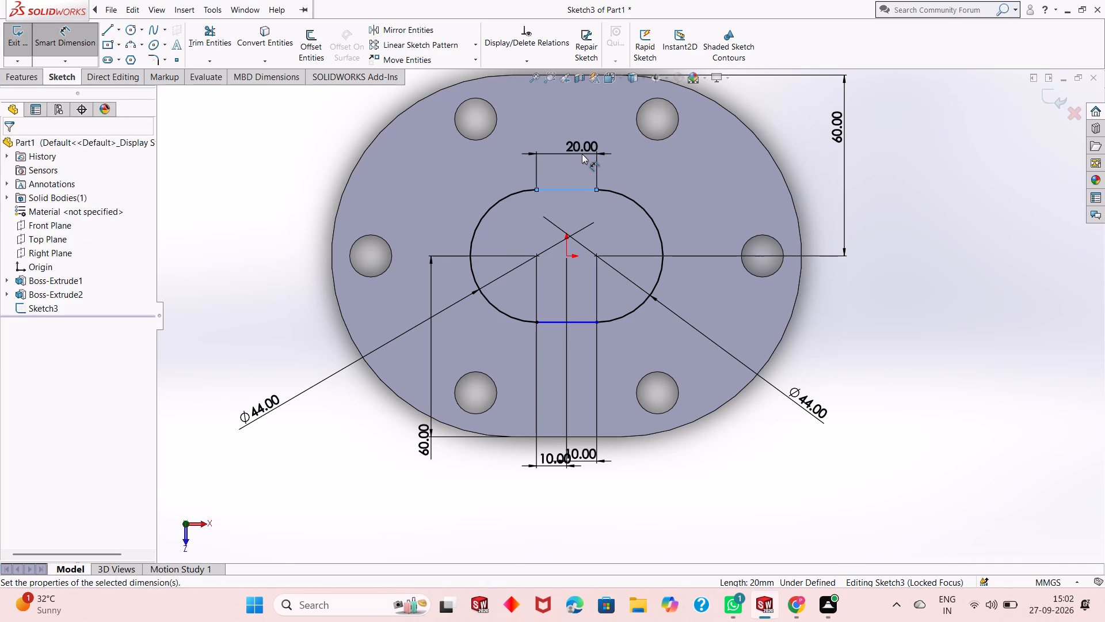
left_click(538, 139)
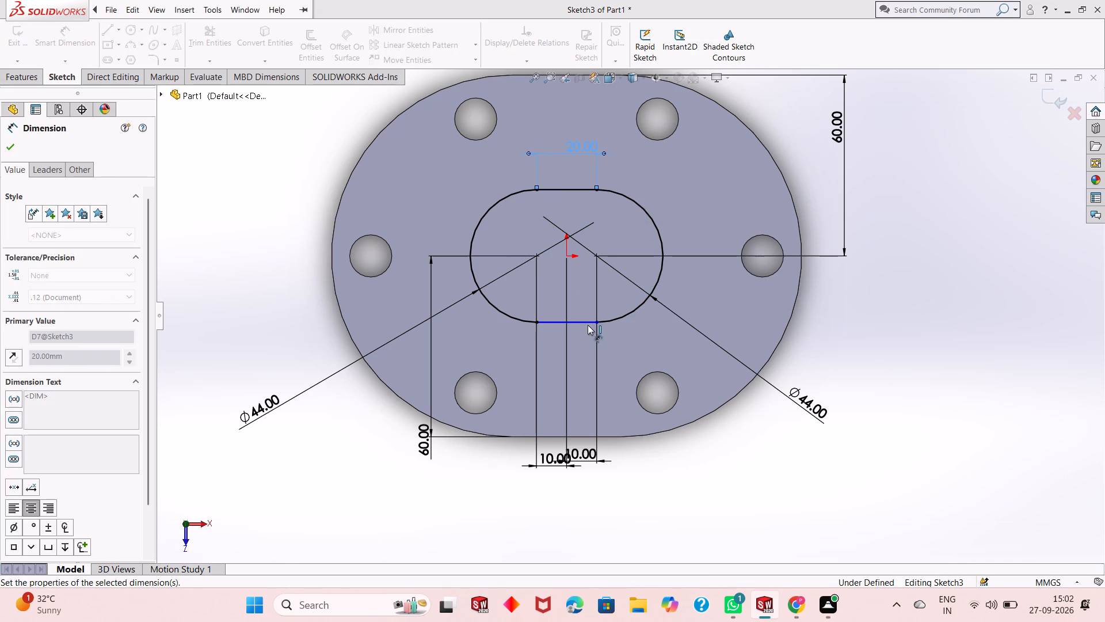
left_click(586, 324)
left_click(586, 361)
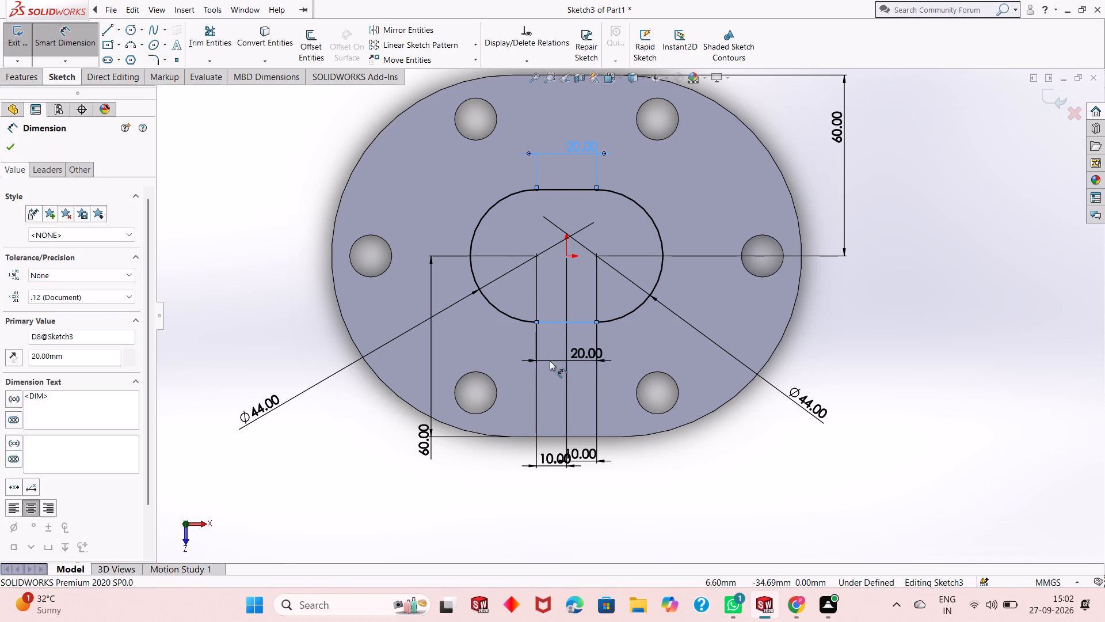
left_click(540, 343)
right_click(863, 309)
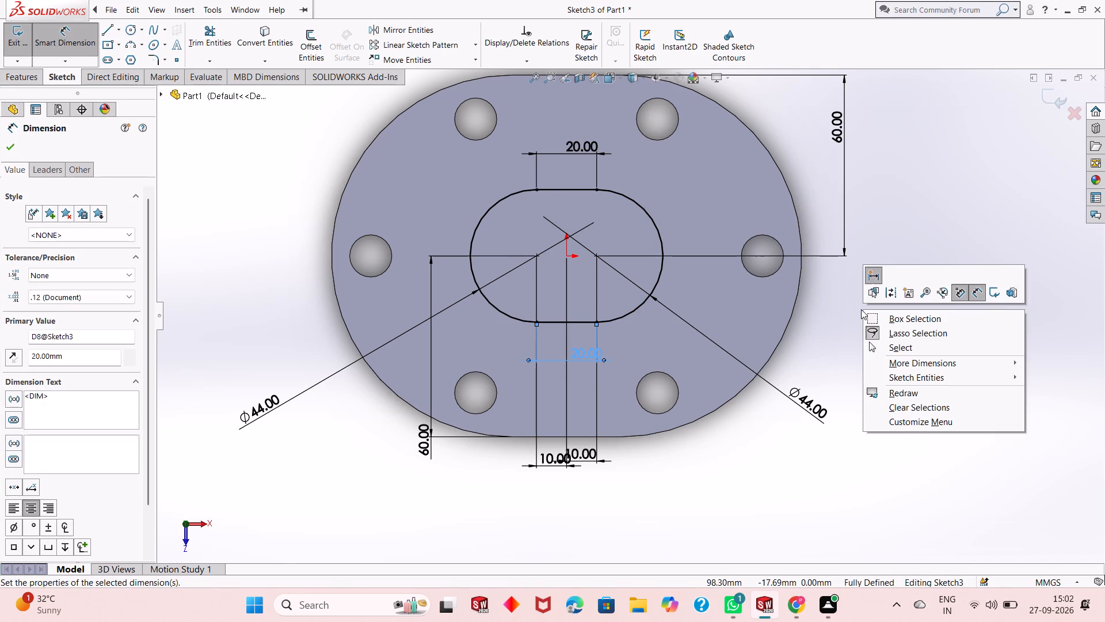
left_click(875, 343)
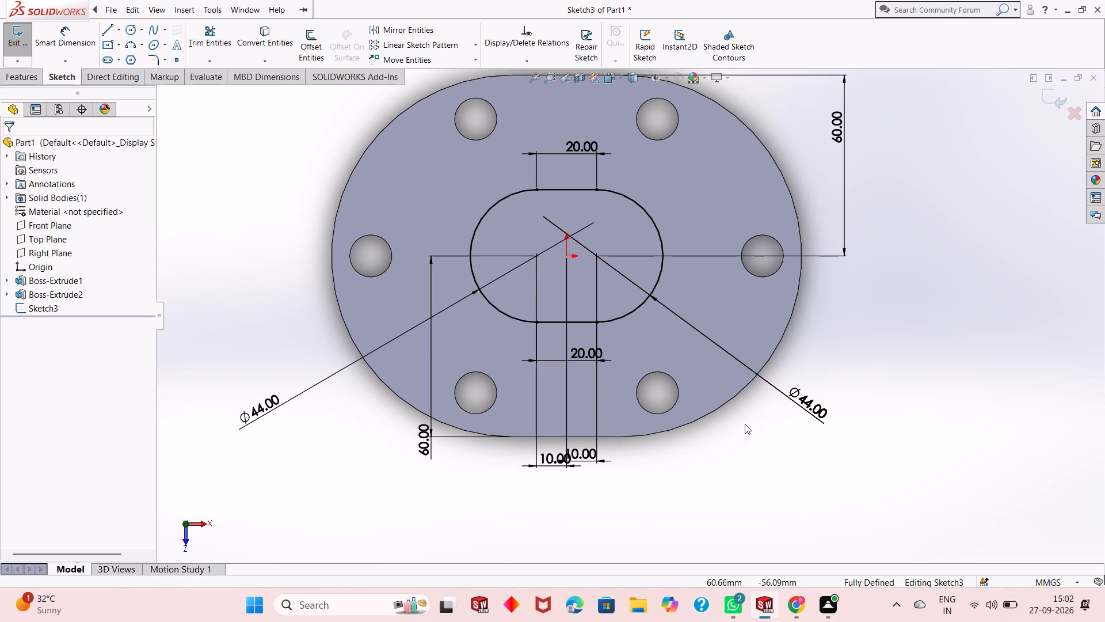
Examine the slot profile's position relative to the flange and cylinder from above and below.
scroll(745, 424, "up", 1)
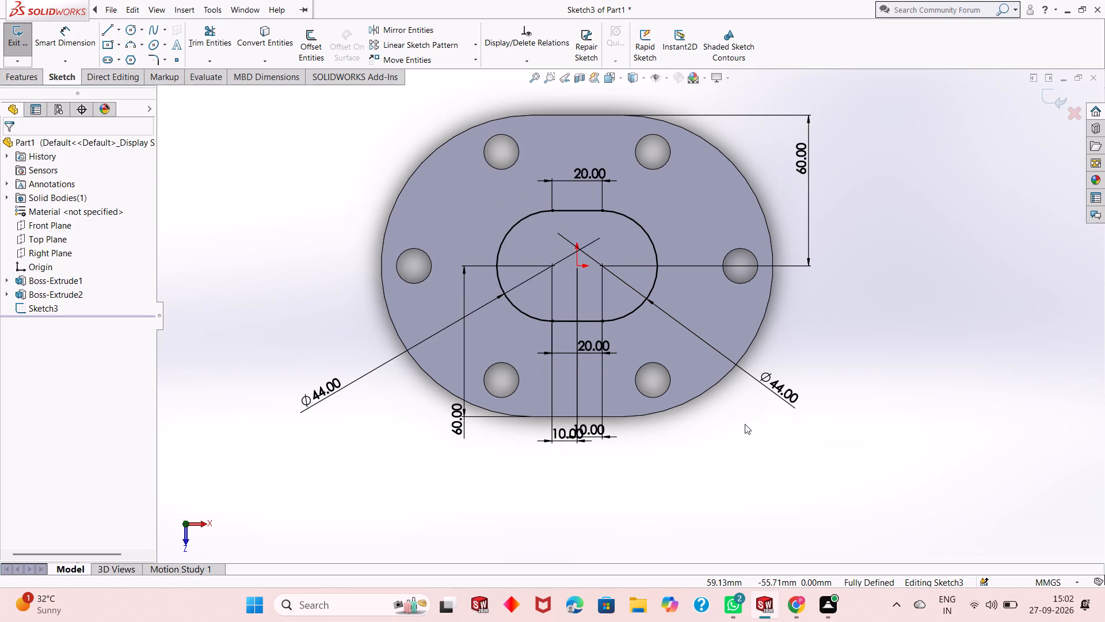
scroll(745, 424, "up", 1)
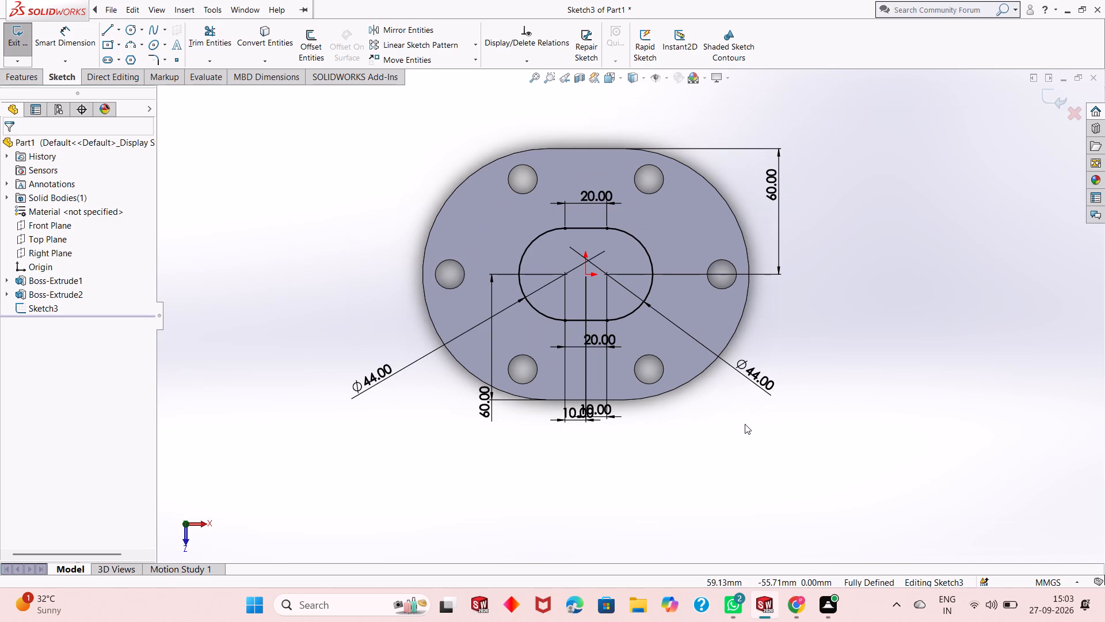
scroll(745, 424, "up", 1)
scroll(582, 251, "down", 1)
scroll(592, 316, "down", 2)
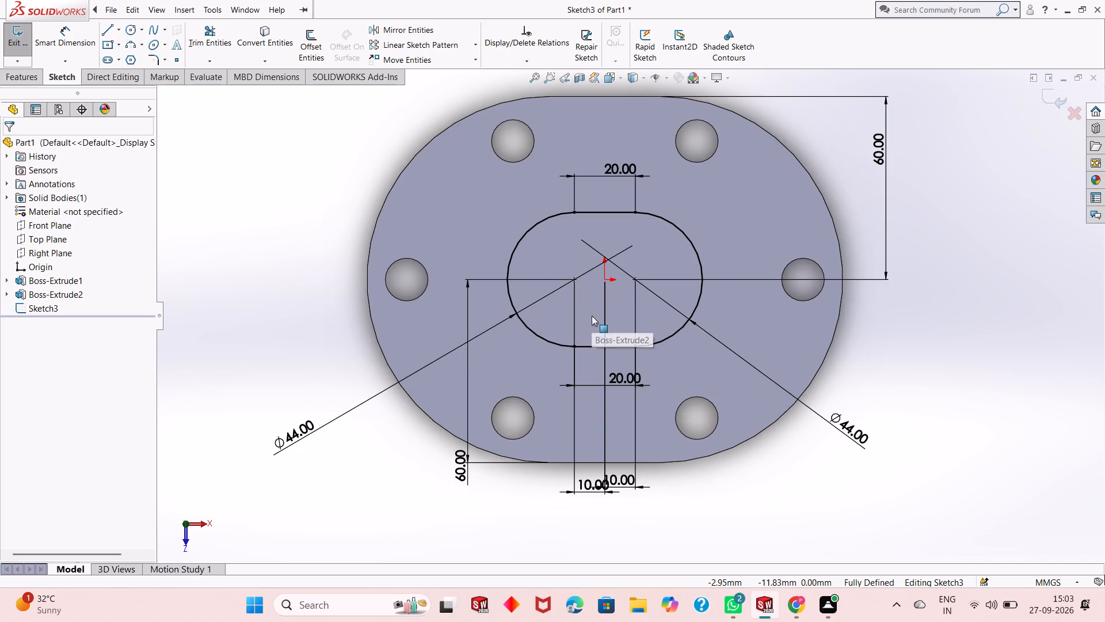
scroll(667, 410, "up", 1)
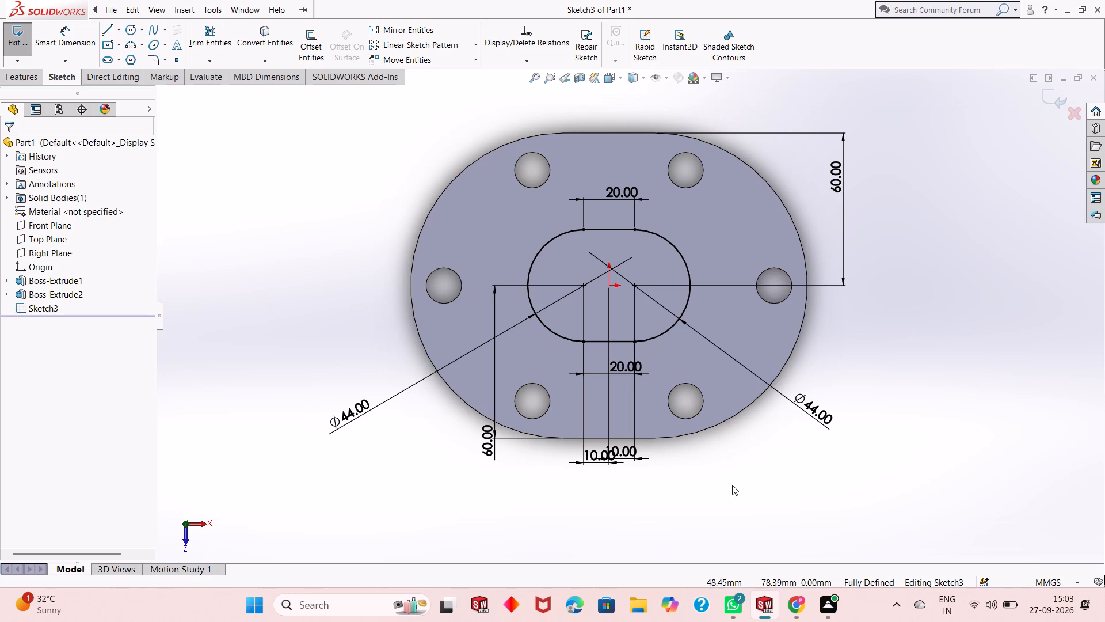
middle_click_drag(730, 485, 736, 121)
scroll(606, 110, "down", 2)
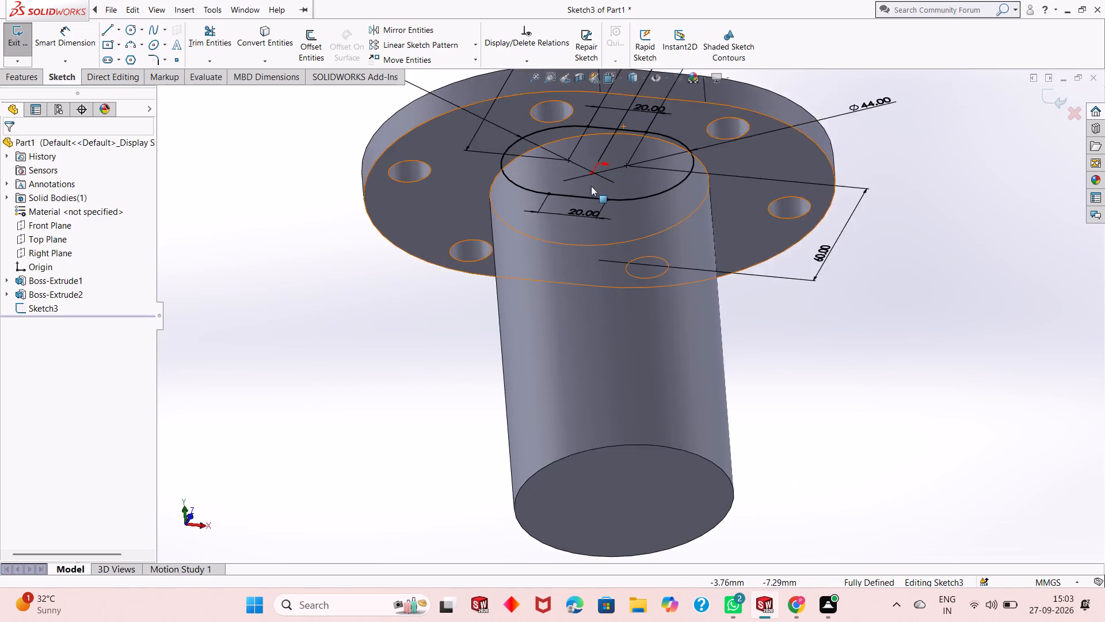
scroll(591, 186, "down", 3)
scroll(527, 248, "up", 1)
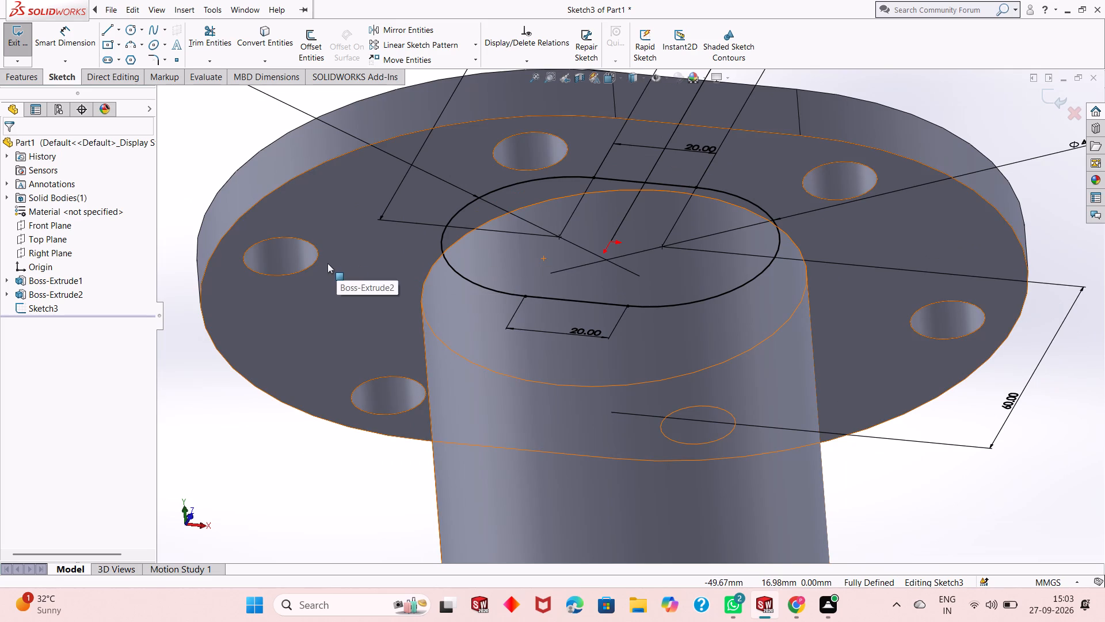
scroll(601, 345, "up", 1)
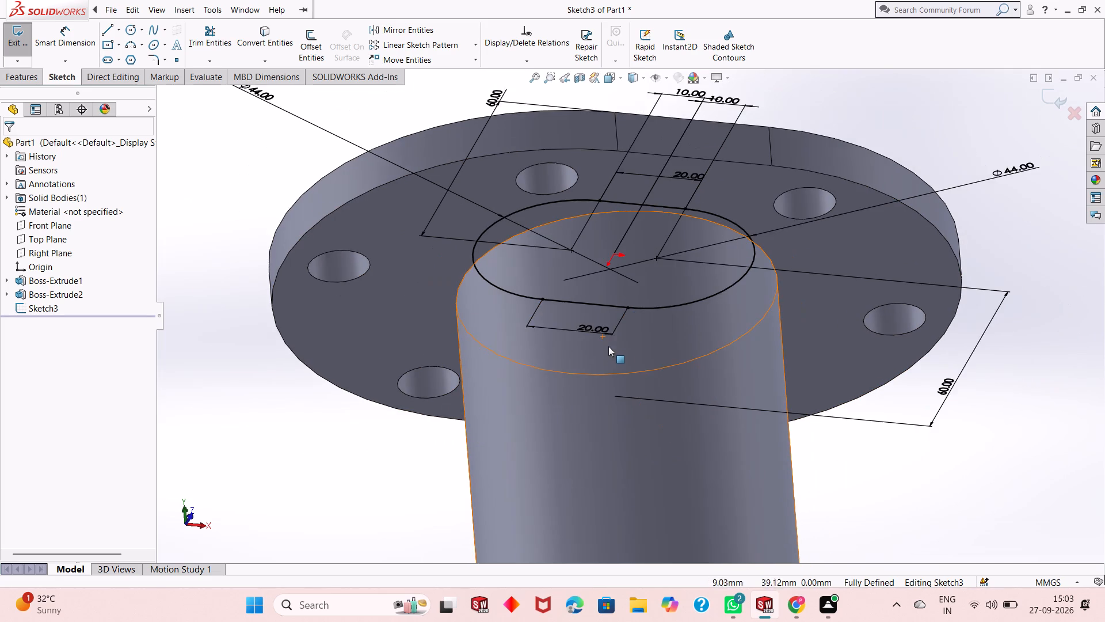
scroll(622, 346, "up", 1)
middle_click_drag(676, 316, 665, 459)
scroll(664, 456, "up", 2)
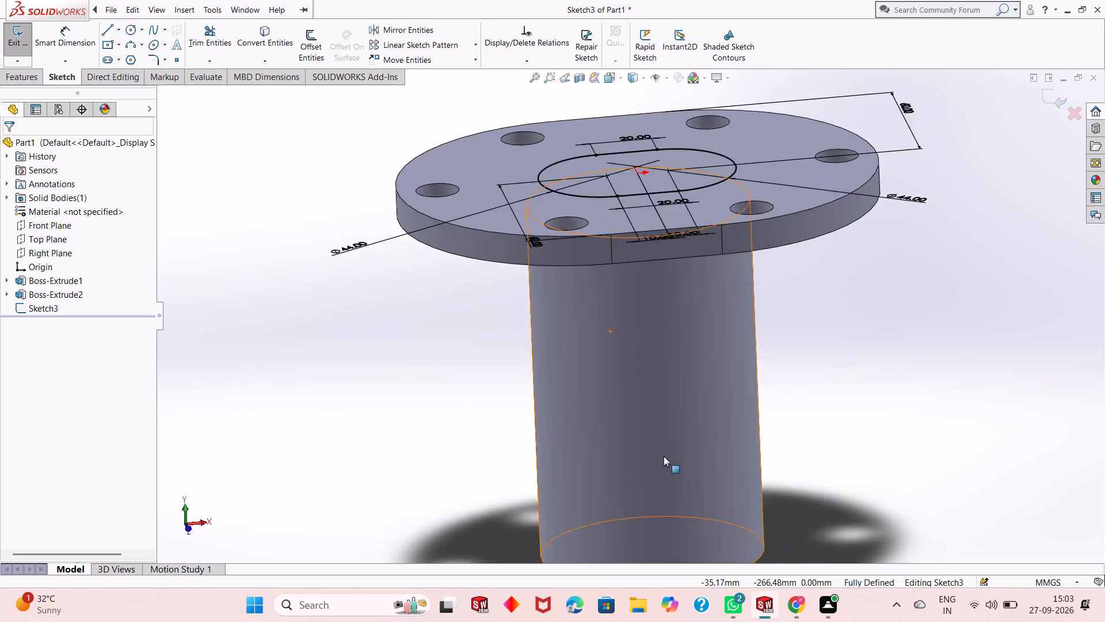
scroll(664, 456, "up", 3)
middle_click_drag(661, 274, 663, 359)
scroll(667, 267, "down", 2)
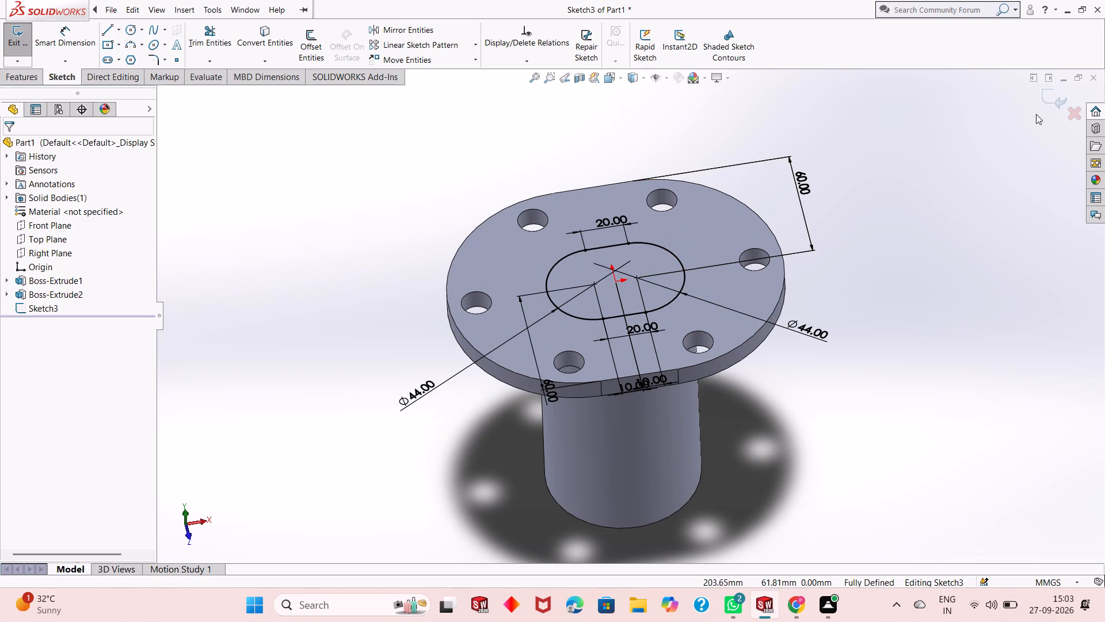
Exit the slot profile sketch, keeping it on the flange face.
left_click(1043, 102)
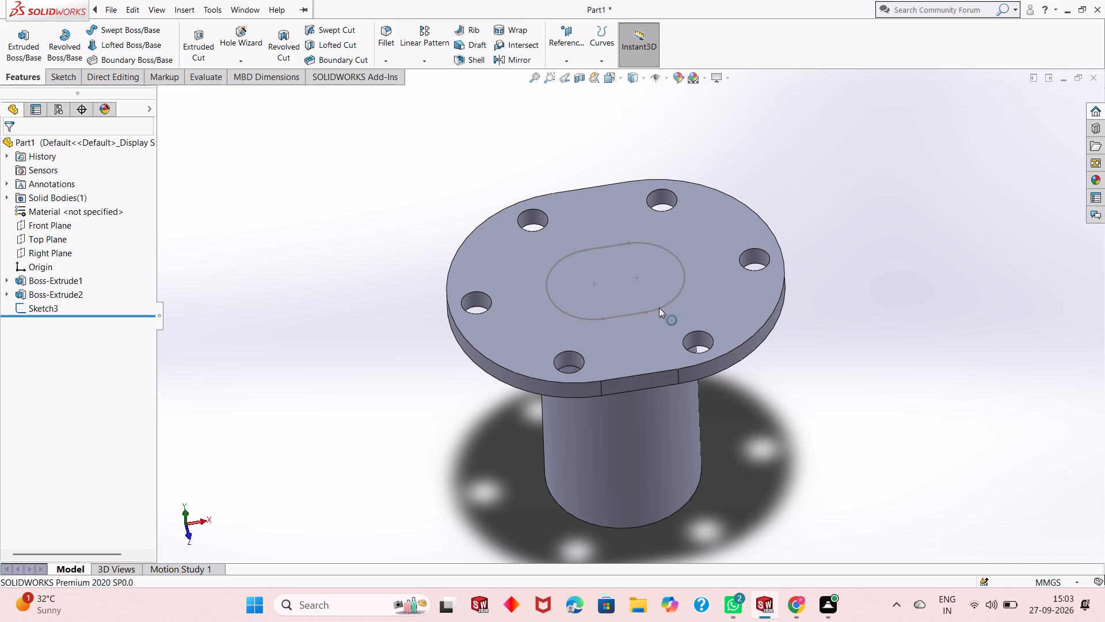
Open the sketch of the cylinder extrusion to inspect its circle, and close it without edits.
scroll(662, 363, "up", 3)
scroll(649, 310, "down", 2)
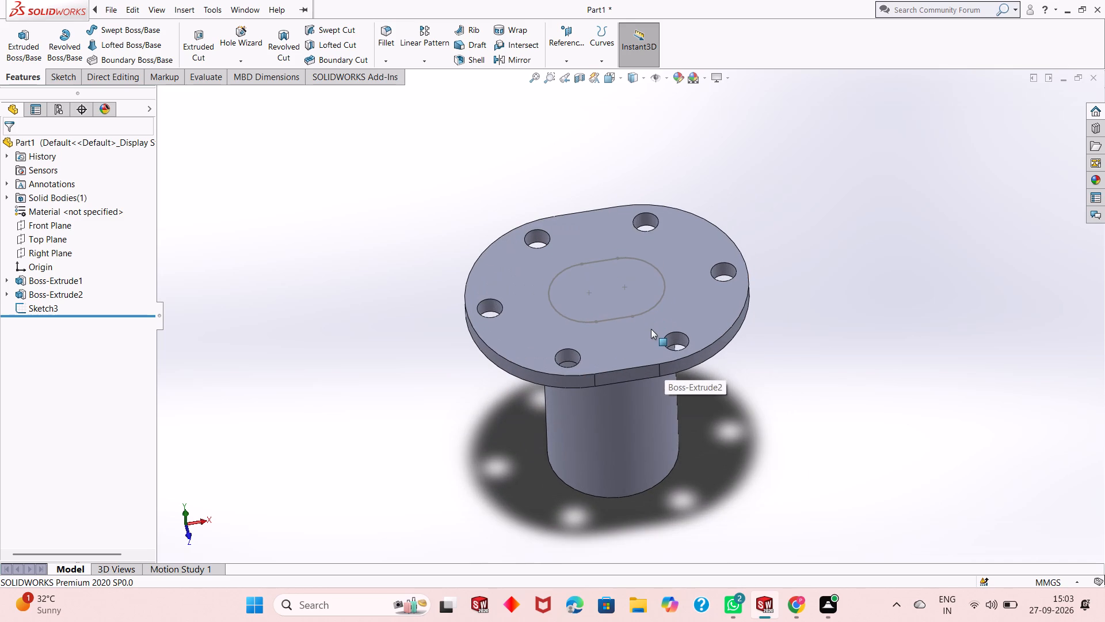
left_click(63, 282)
left_click(86, 247)
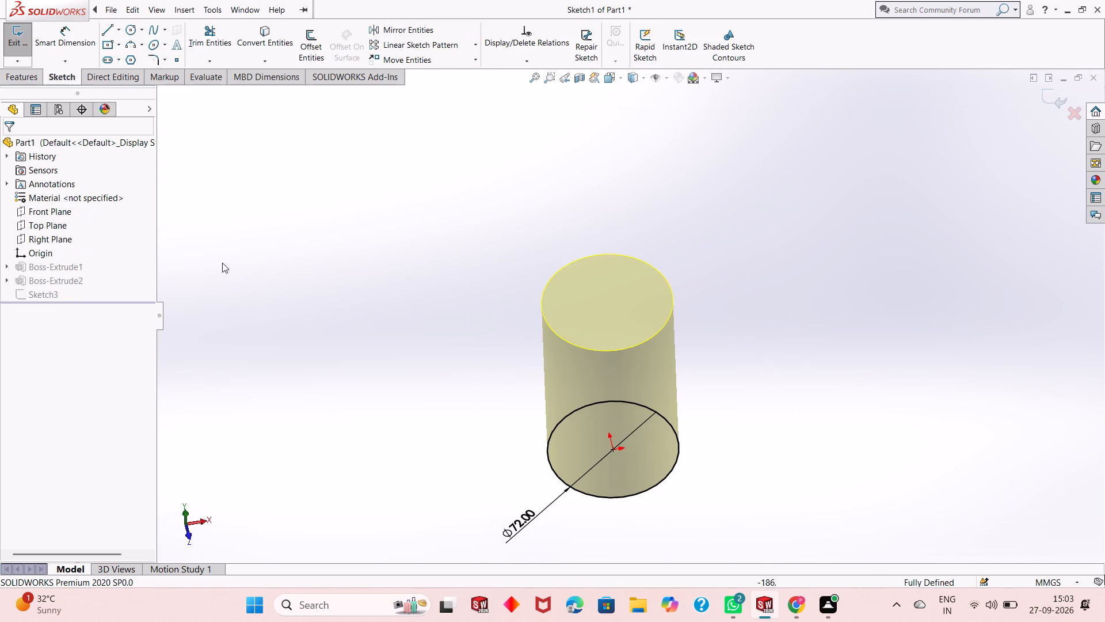
key("Escape")
left_click(1039, 89)
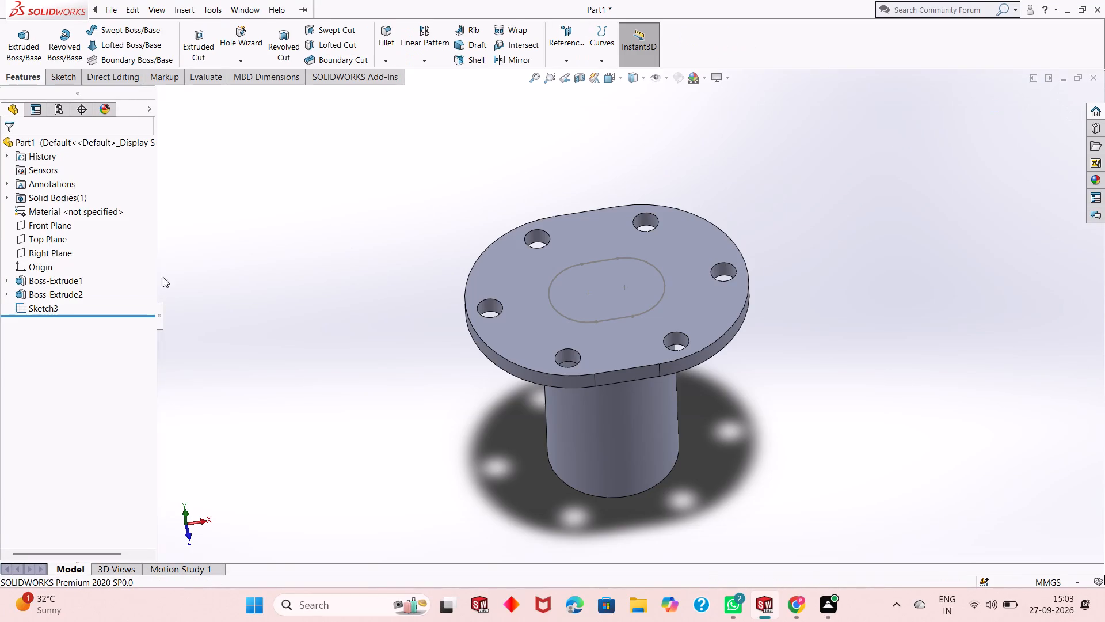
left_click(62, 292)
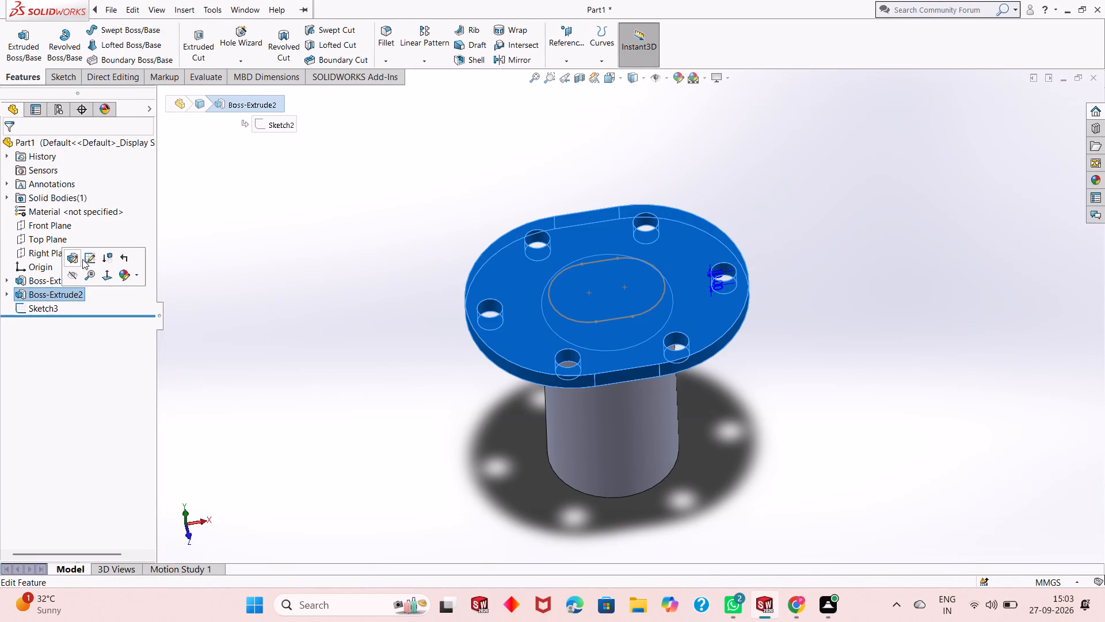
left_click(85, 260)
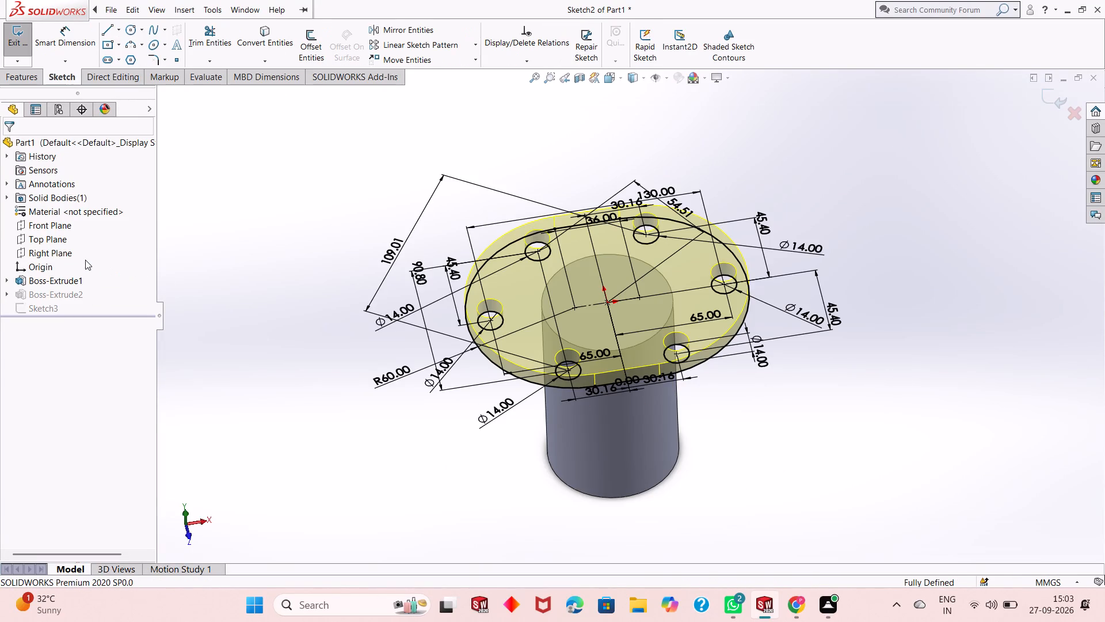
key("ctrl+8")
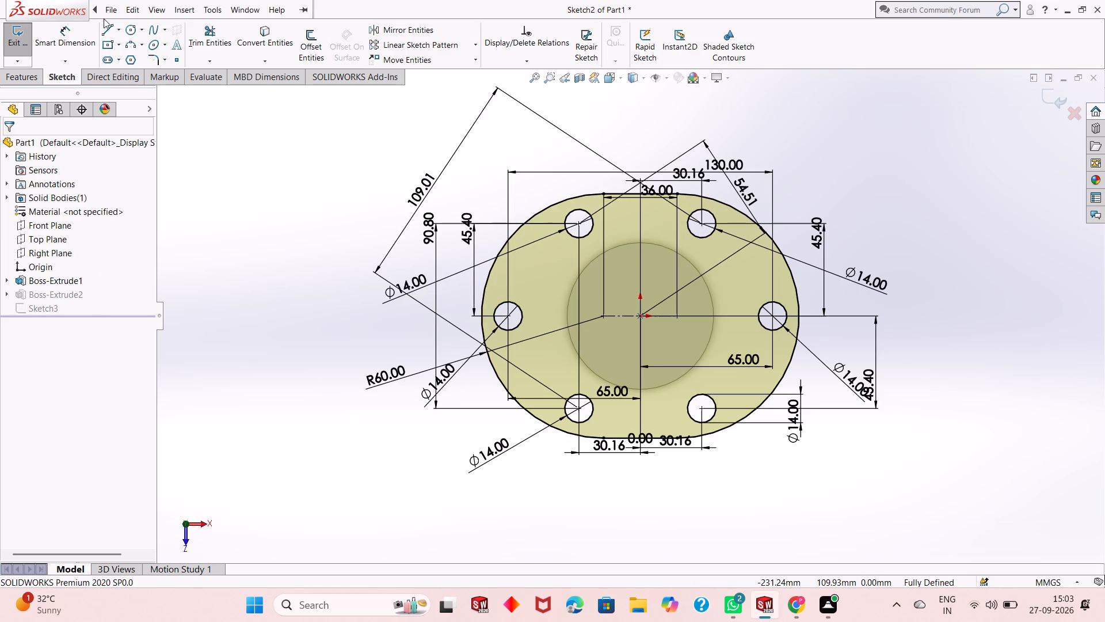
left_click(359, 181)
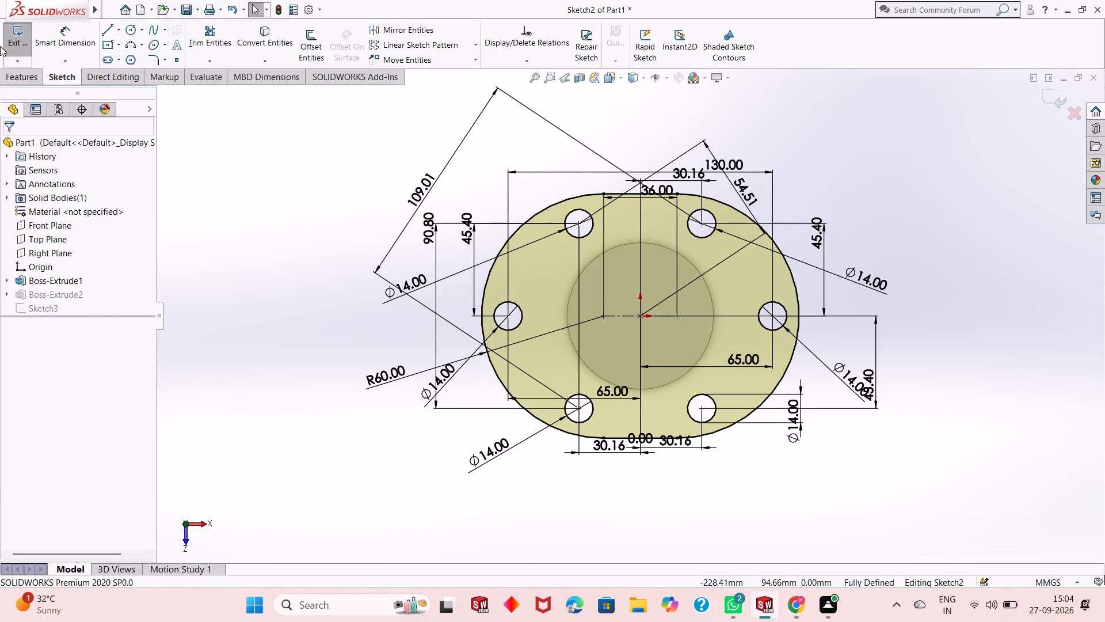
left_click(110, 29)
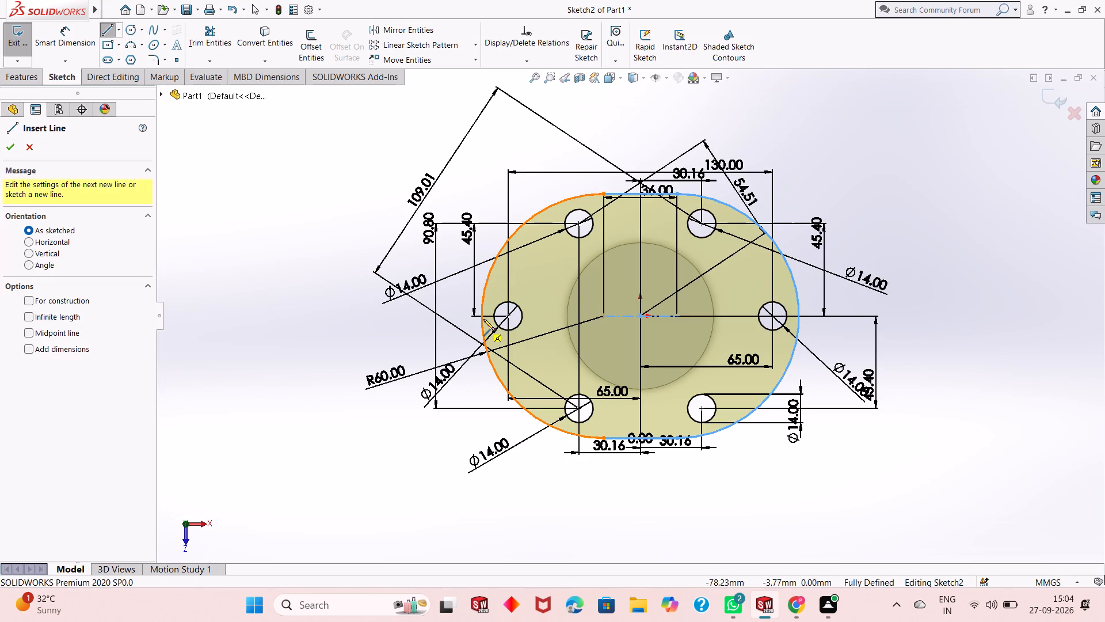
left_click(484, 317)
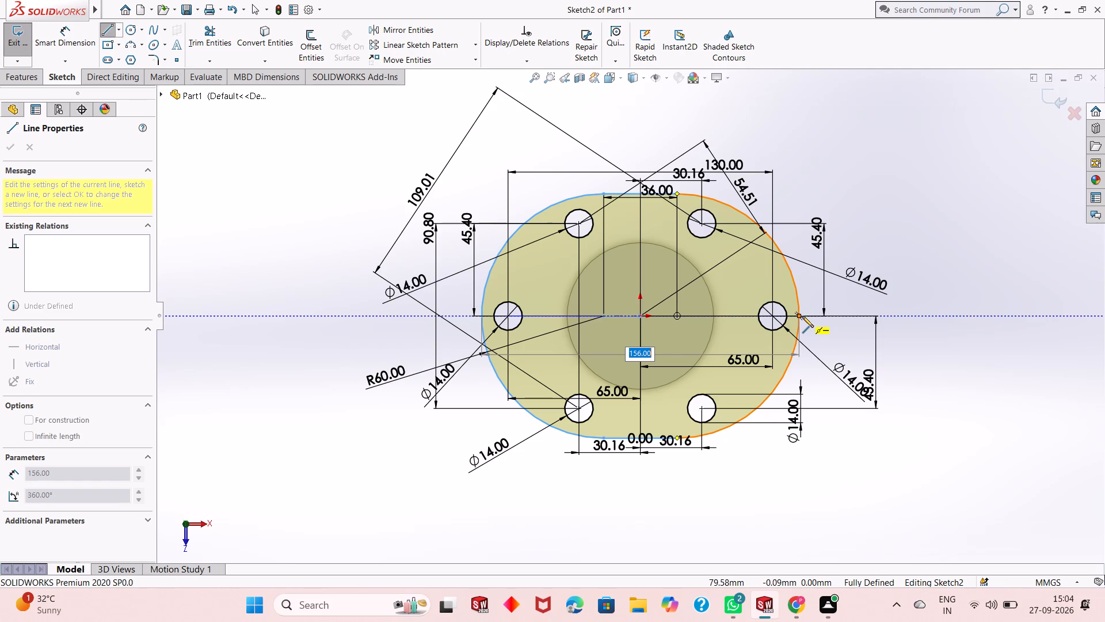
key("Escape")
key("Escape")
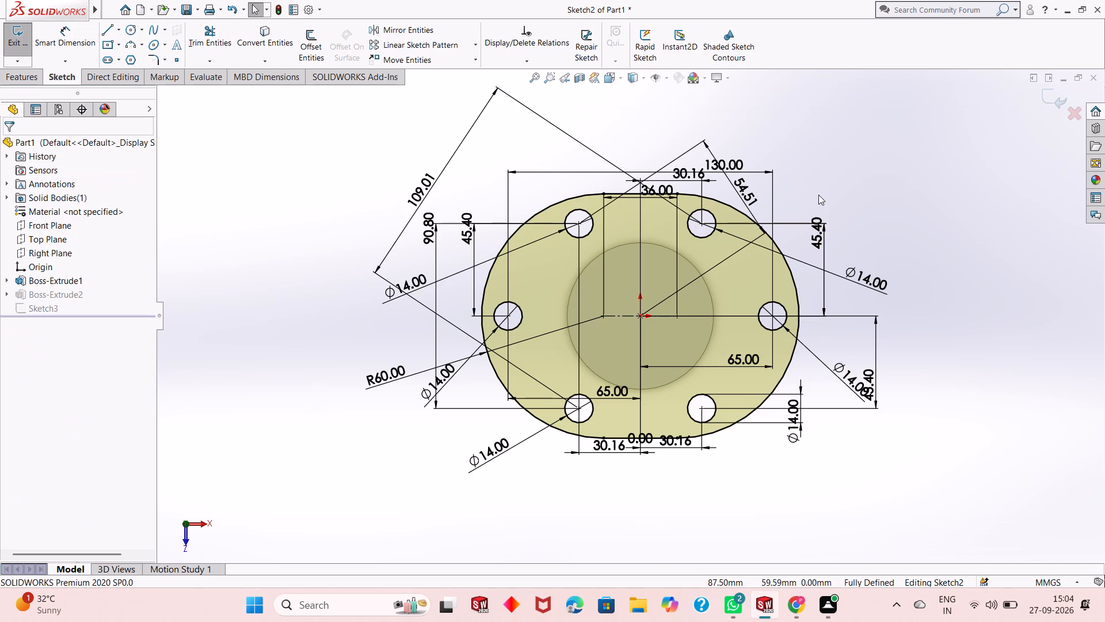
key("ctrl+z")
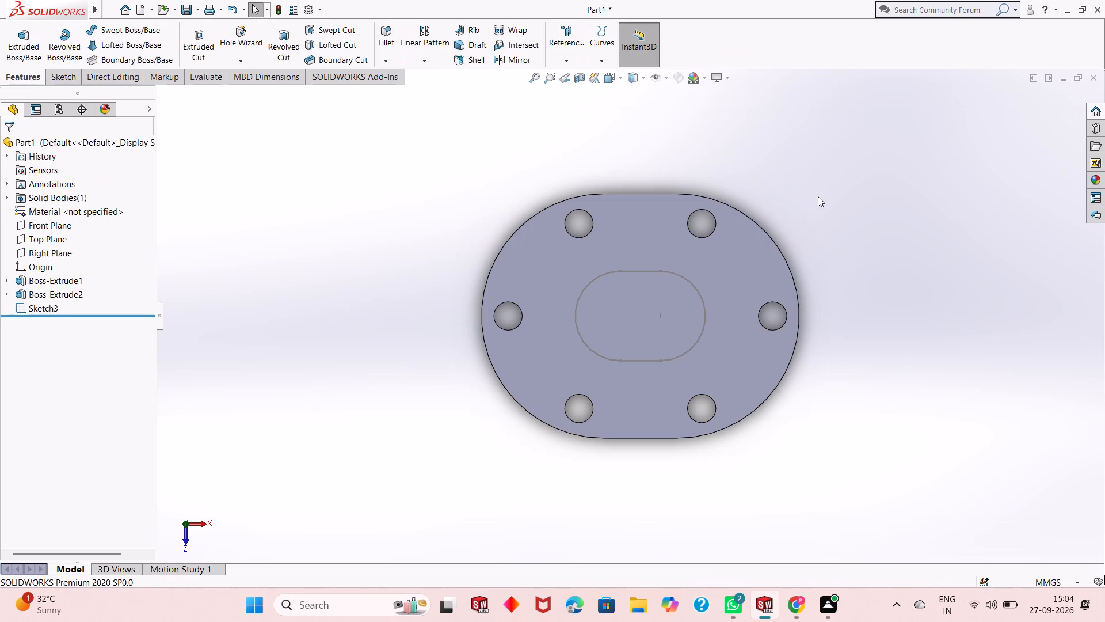
Undo the central slot profile's lines, trims, dimensions and 44 mm circles until its sketch on the flange face is empty.
middle_click_drag(726, 336, 721, 272)
key("ctrl+z")
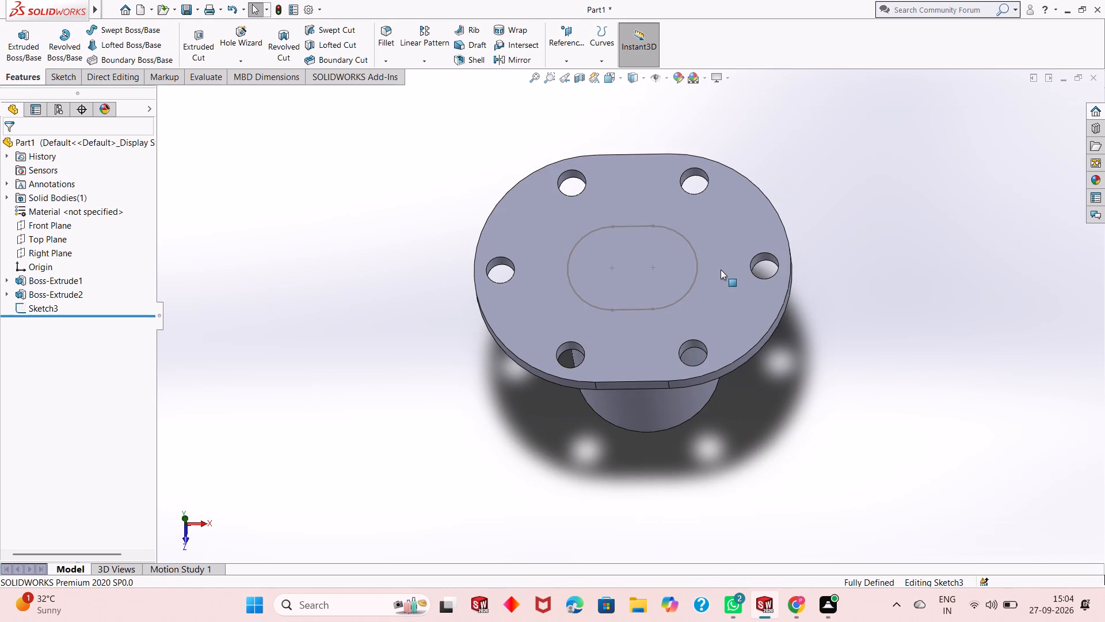
key("ctrl+z")
key("ctrl+z")
key("ctrl+z")
key("ctrl+z")
key("ctrl+z")
key("ctrl+z")
key("ctrl+z")
key("ctrl+z")
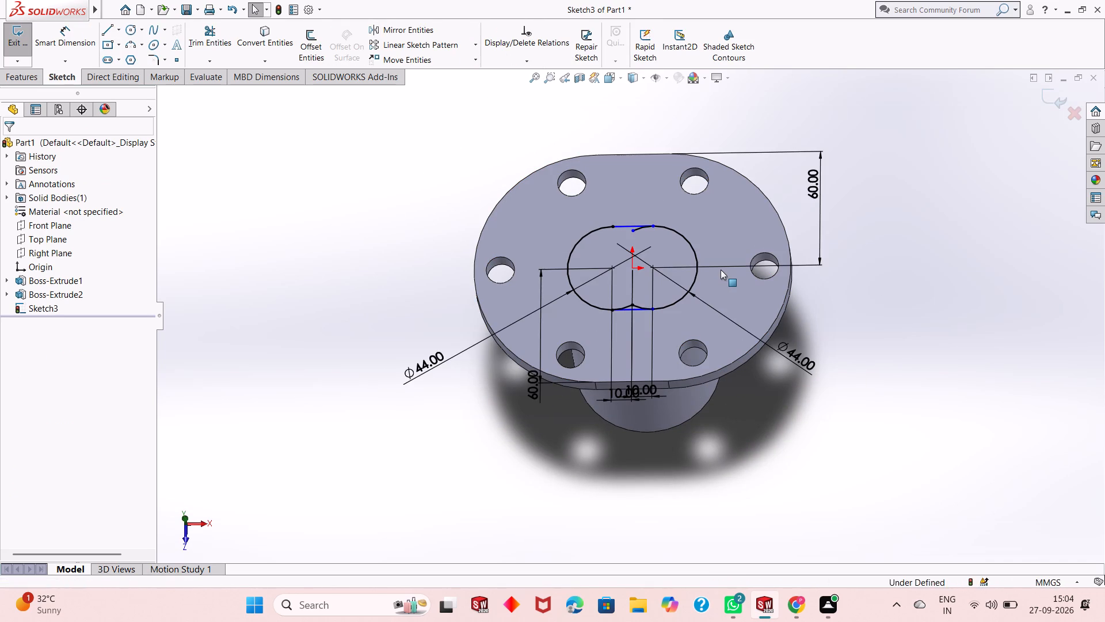
key("ctrl+z")
key("ctrl+z")
key("ctrl+z")
key("ctrl+z")
key("ctrl+z")
key("ctrl+z")
key("ctrl+z")
key("ctrl+z")
key("ctrl+z")
key("ctrl+z")
key("ctrl+z")
key("ctrl+z")
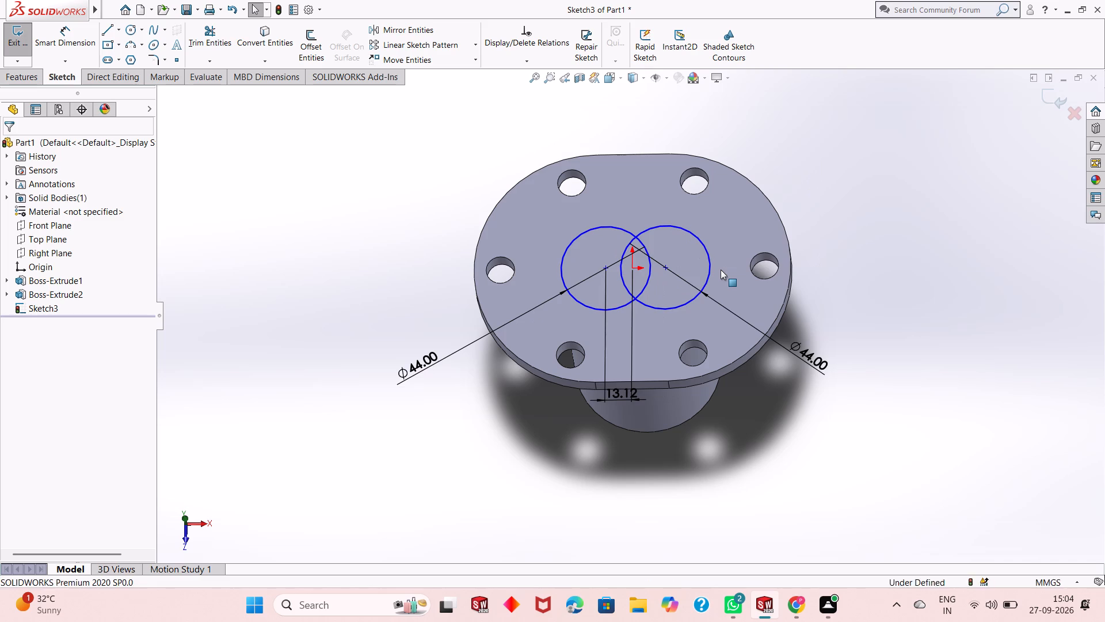
key("ctrl+z")
key("ctrl+z")
key("ctrl+z")
key("ctrl+z")
key("ctrl+z")
key("ctrl+z")
key("ctrl+z")
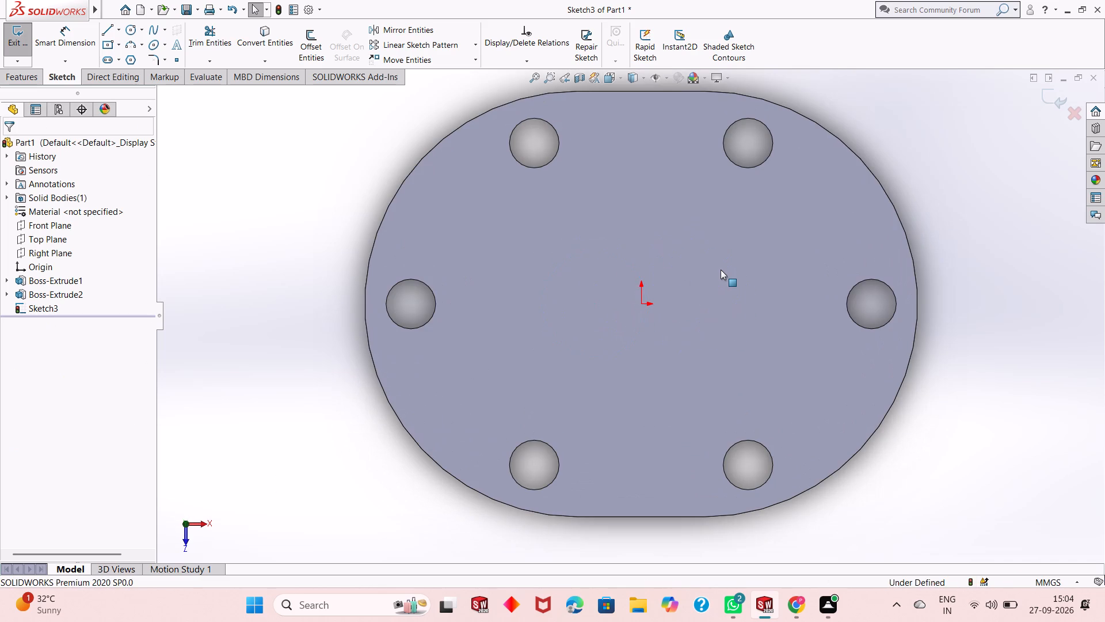
Undo the empty slot sketch and the flange extrusion to return to editing the flange sketch, viewed face-on.
key("ctrl+z")
key("ctrl+z")
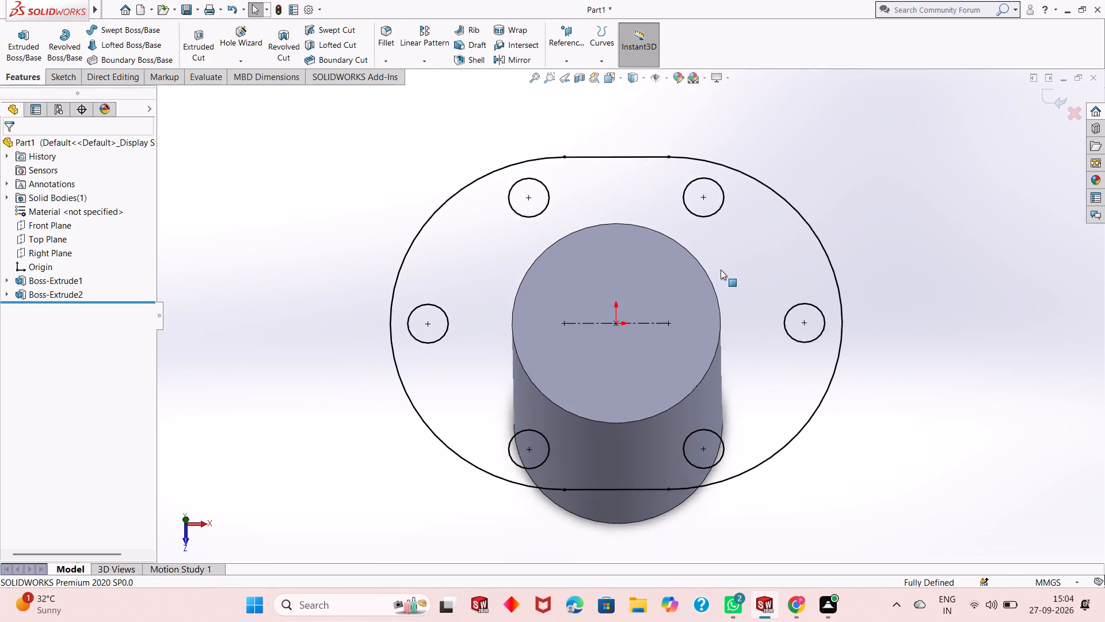
scroll(699, 344, "up", 1)
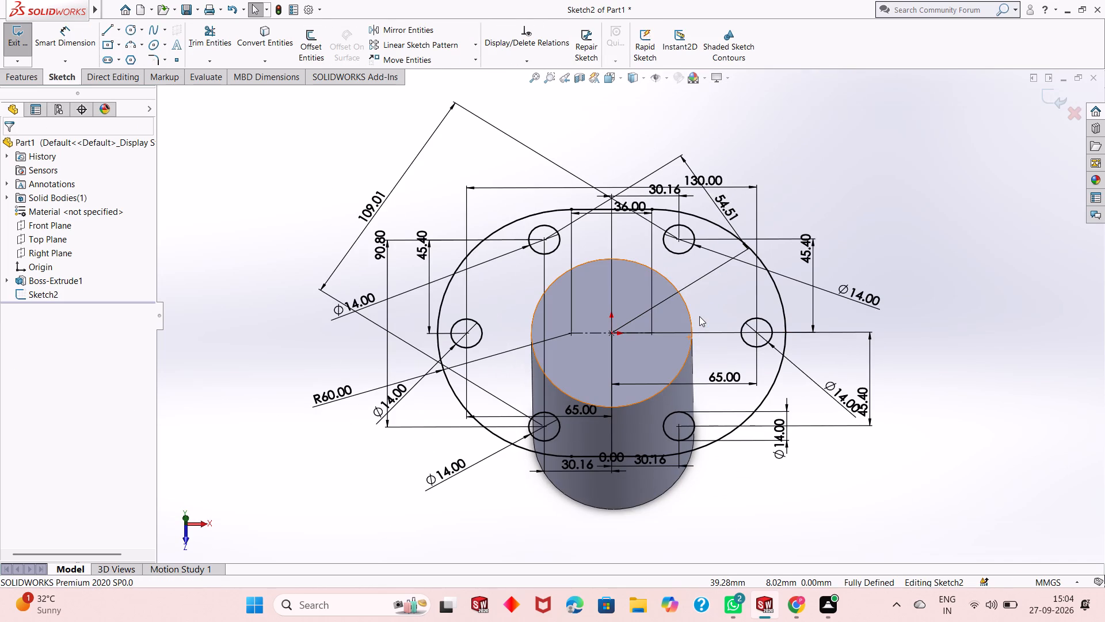
key("ctrl+8")
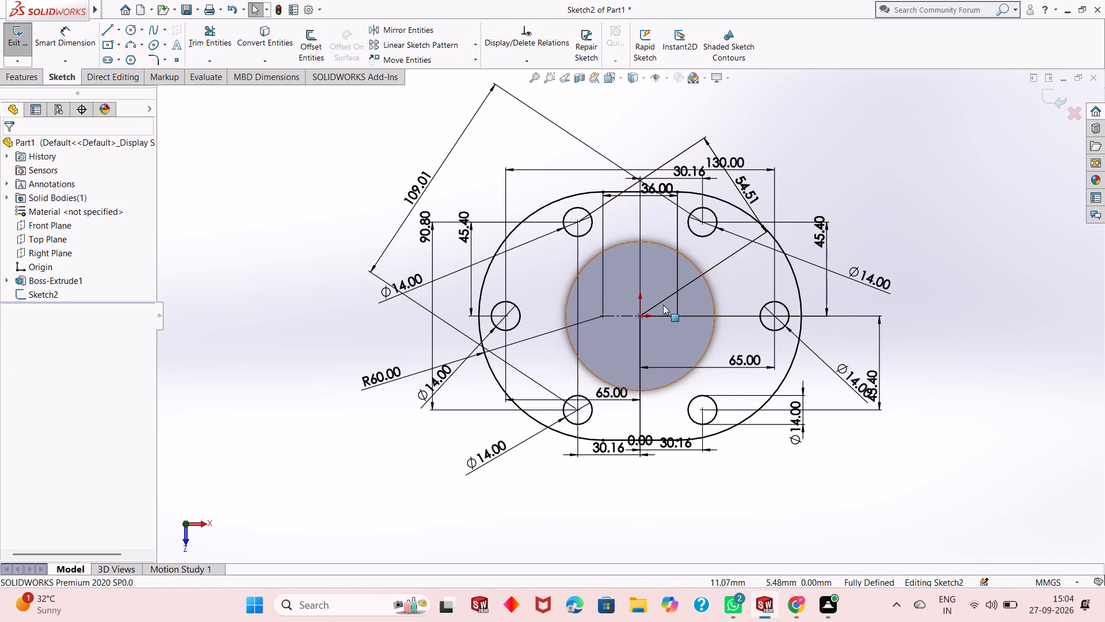
Examine the flange sketch's centre, centreline and hole layout relative to the cylinder, face-on and tilted.
scroll(693, 305, "down", 1)
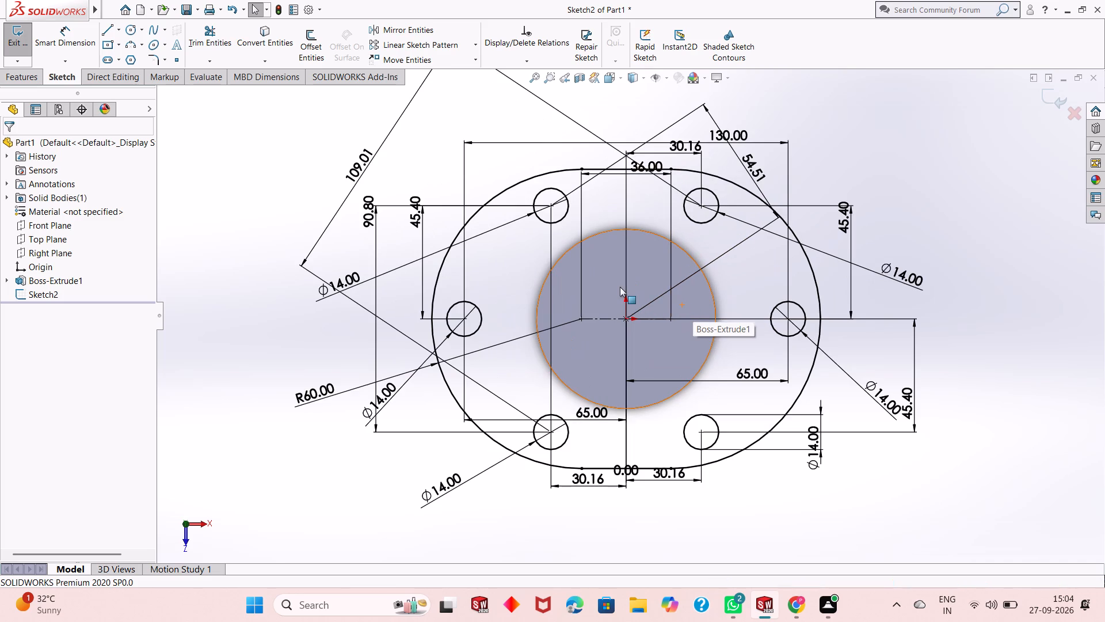
scroll(624, 302, "up", 1)
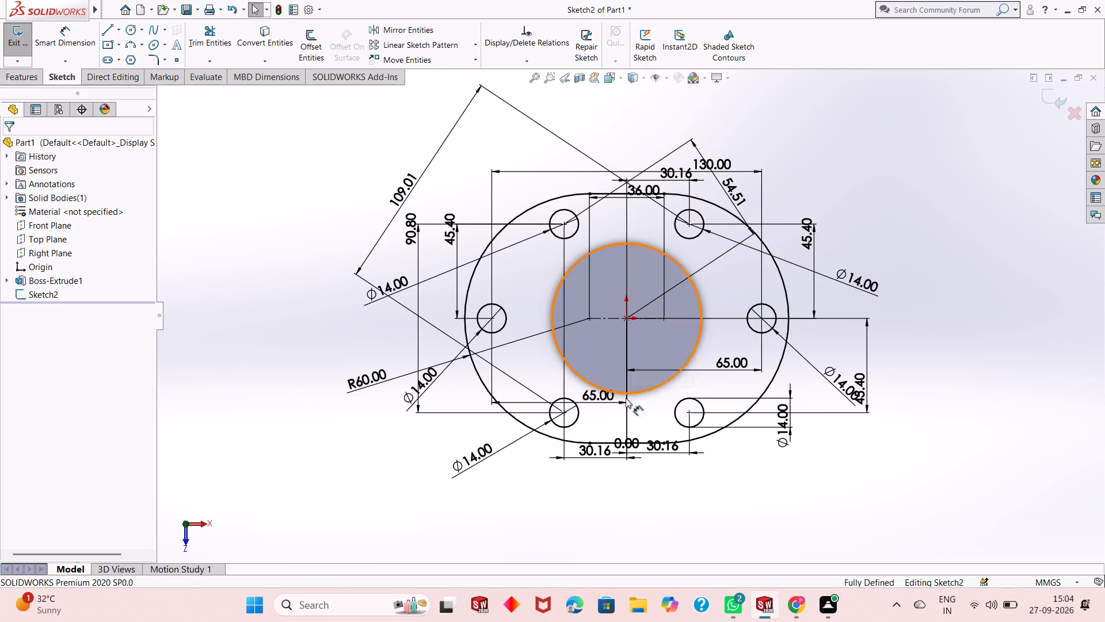
scroll(646, 342, "down", 1)
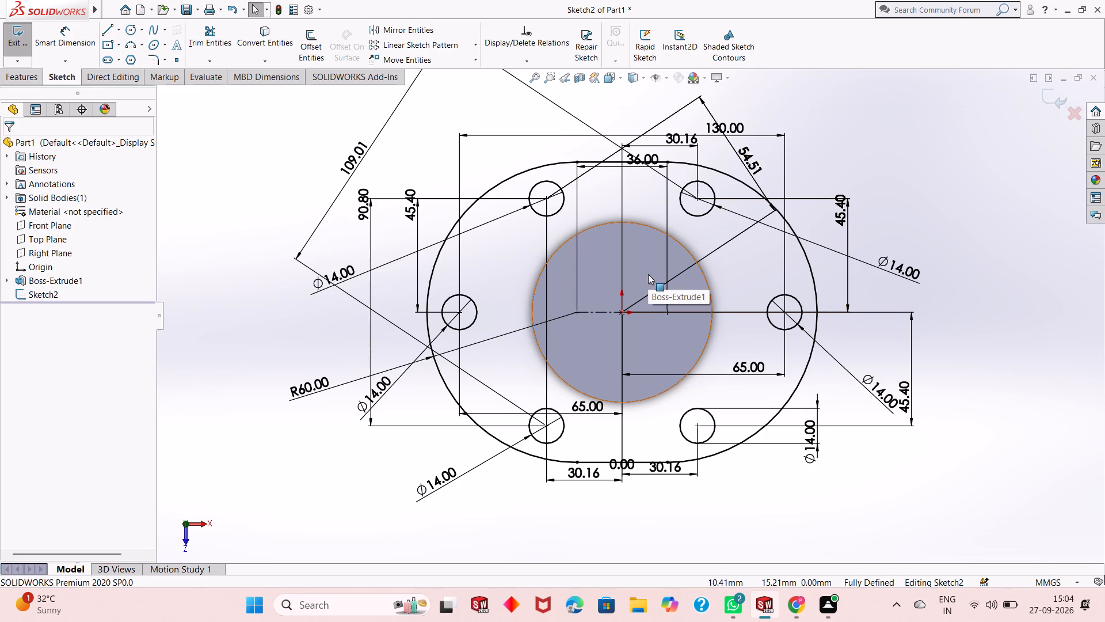
scroll(648, 274, "down", 2)
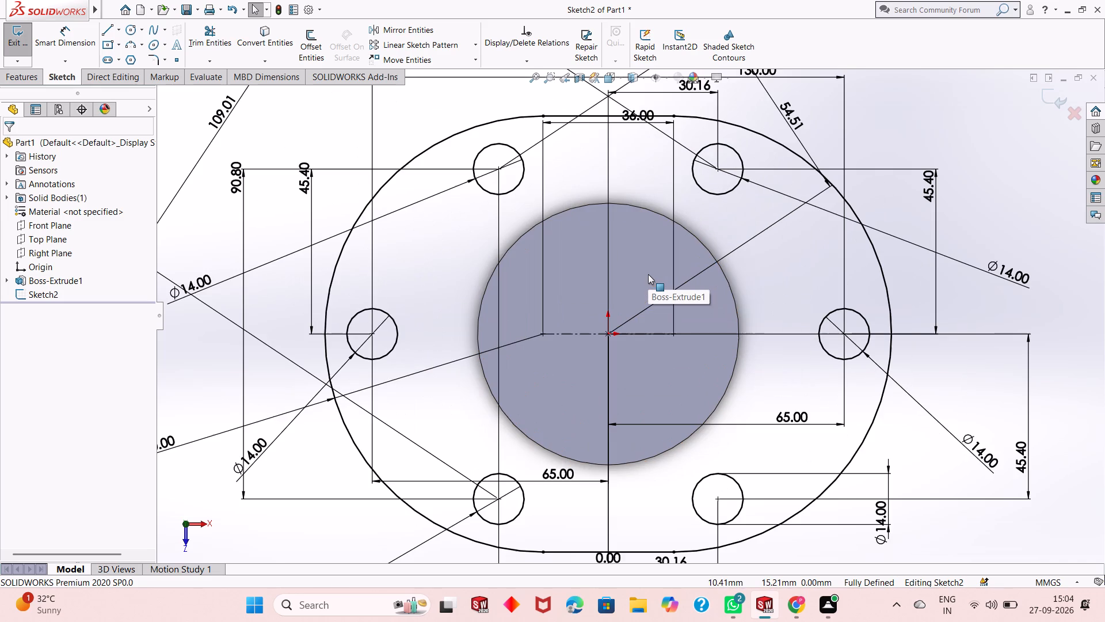
scroll(648, 275, "down", 2)
scroll(648, 275, "up", 2)
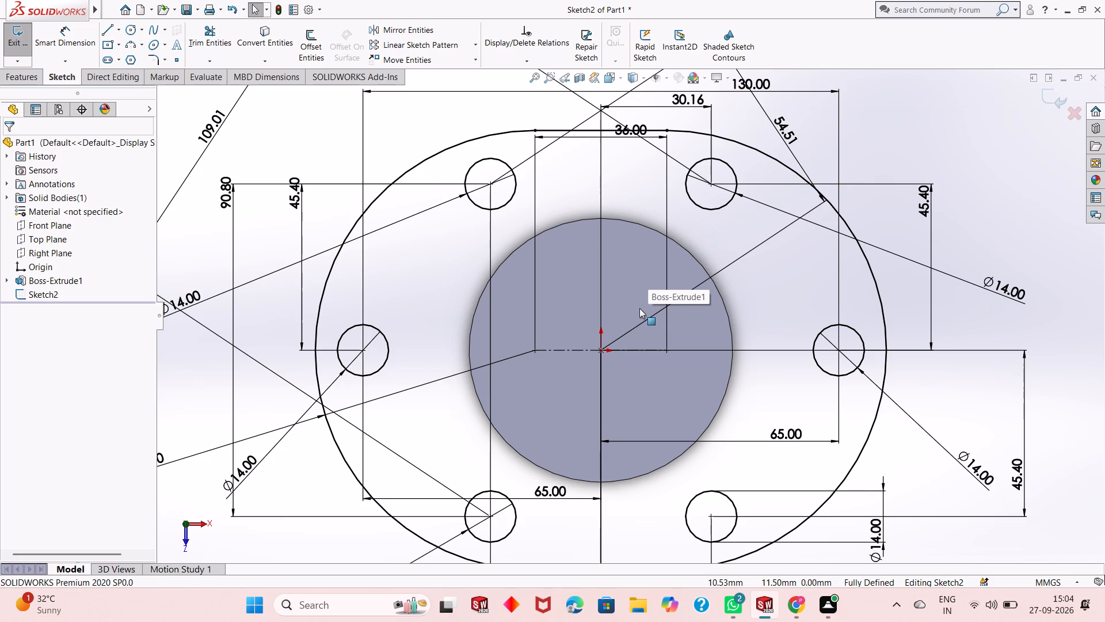
scroll(639, 308, "up", 1)
scroll(639, 308, "down", 1)
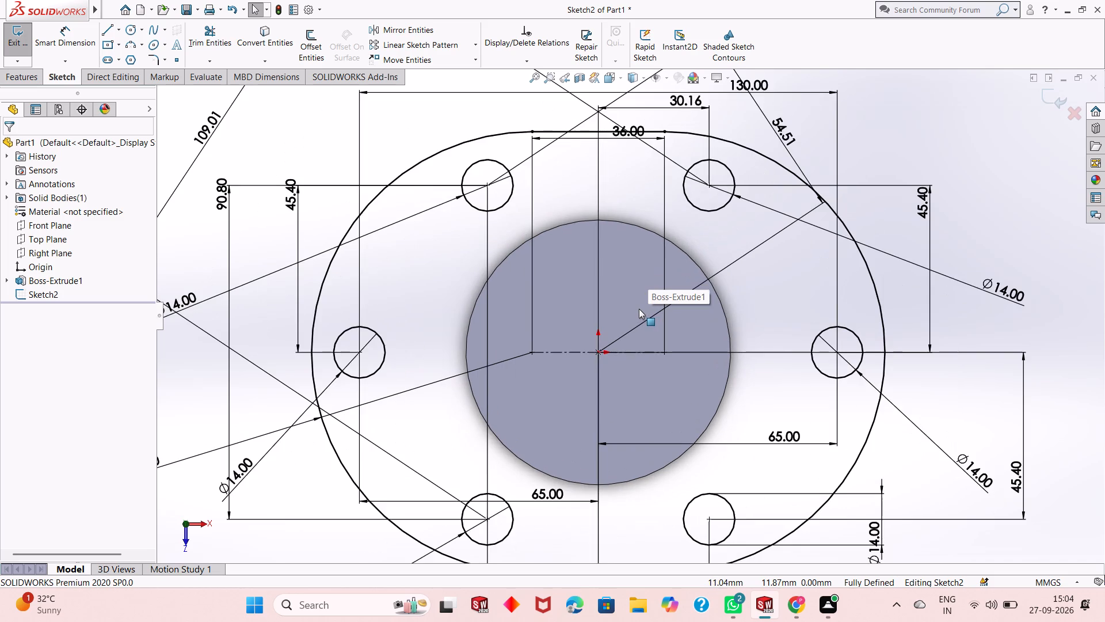
scroll(639, 309, "up", 1)
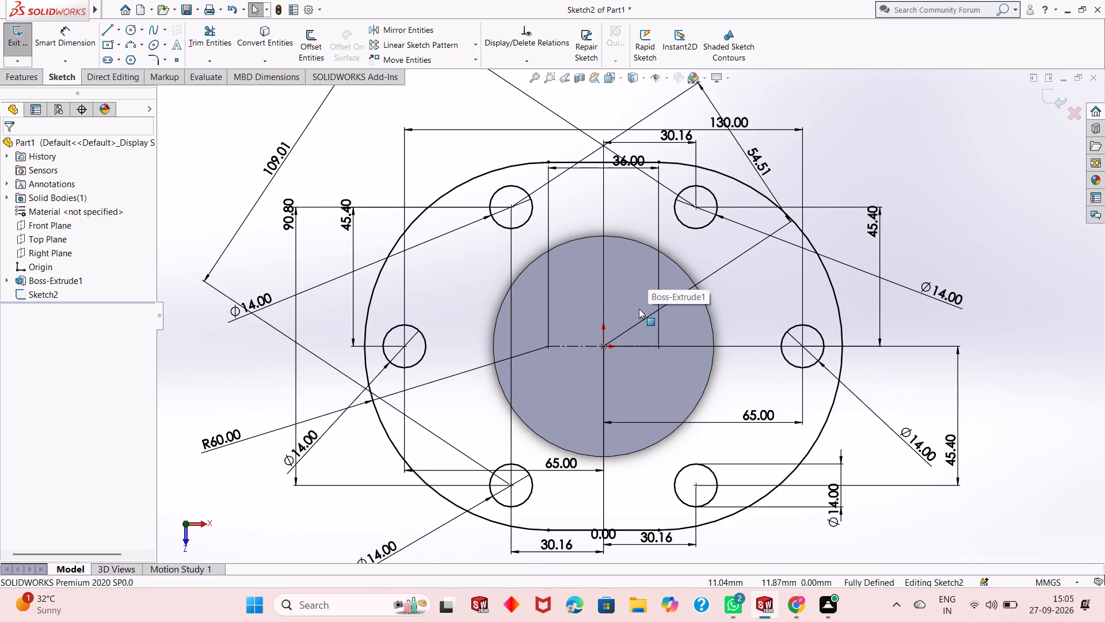
scroll(639, 309, "down", 1)
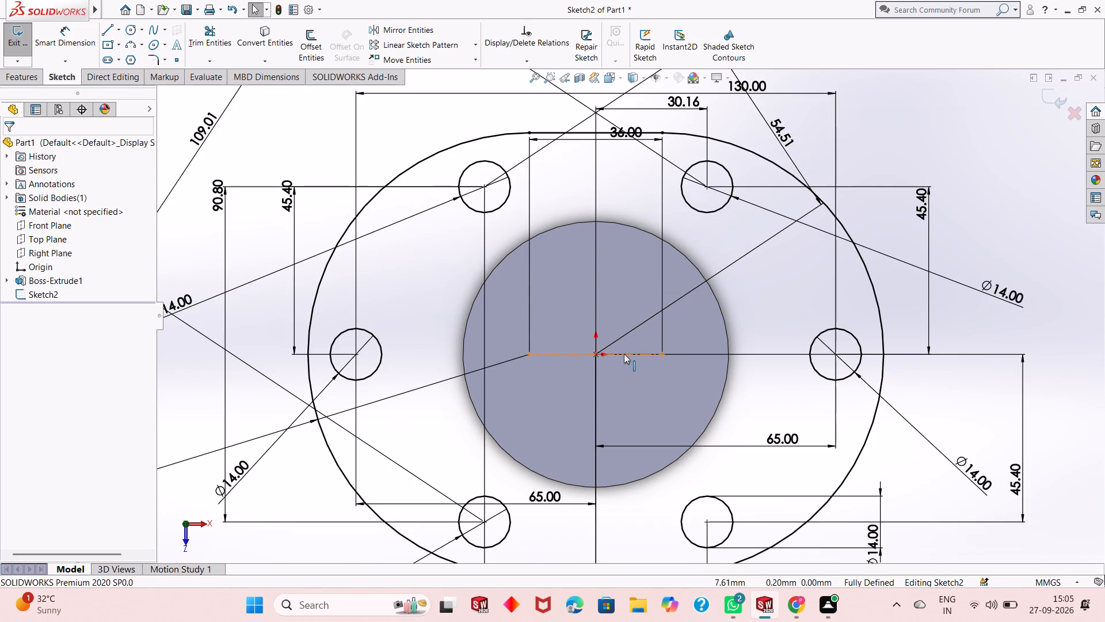
scroll(623, 354, "down", 1)
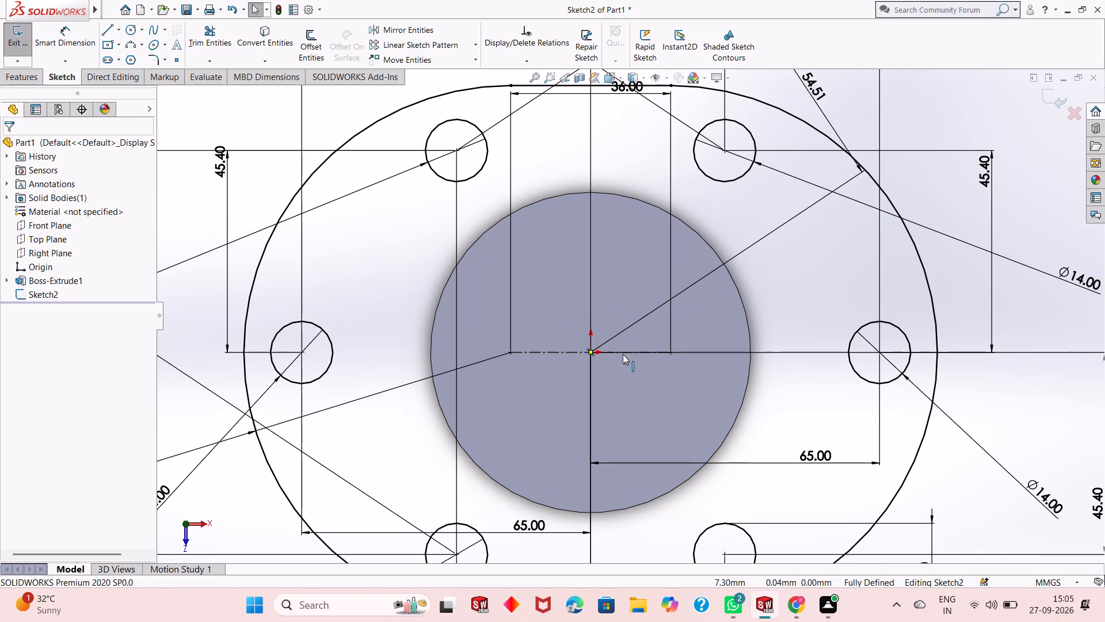
scroll(623, 354, "down", 2)
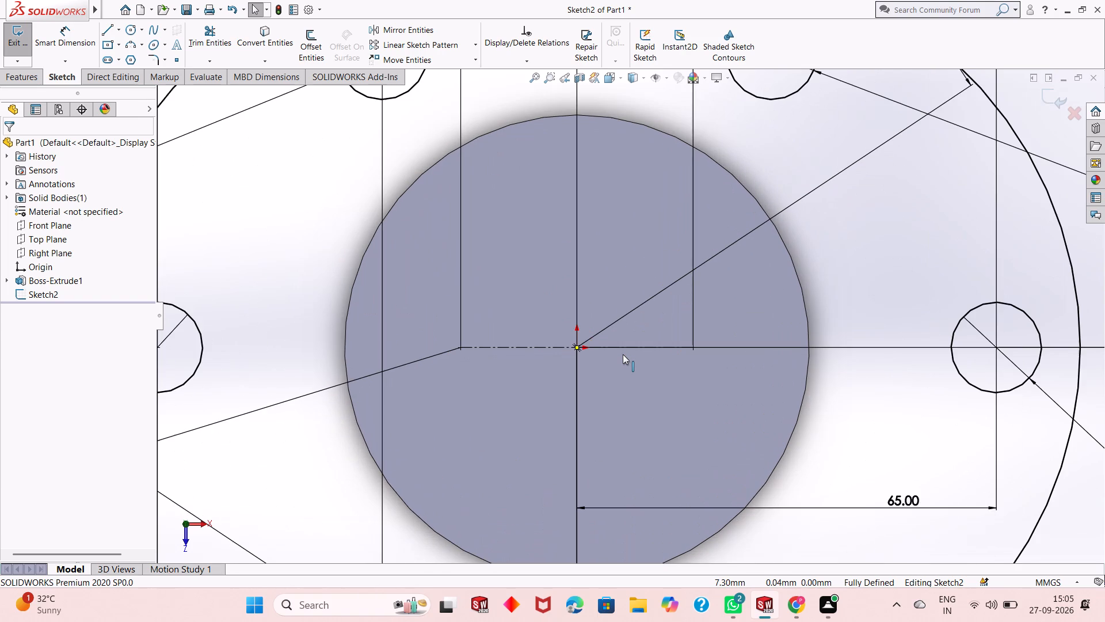
scroll(623, 354, "up", 1)
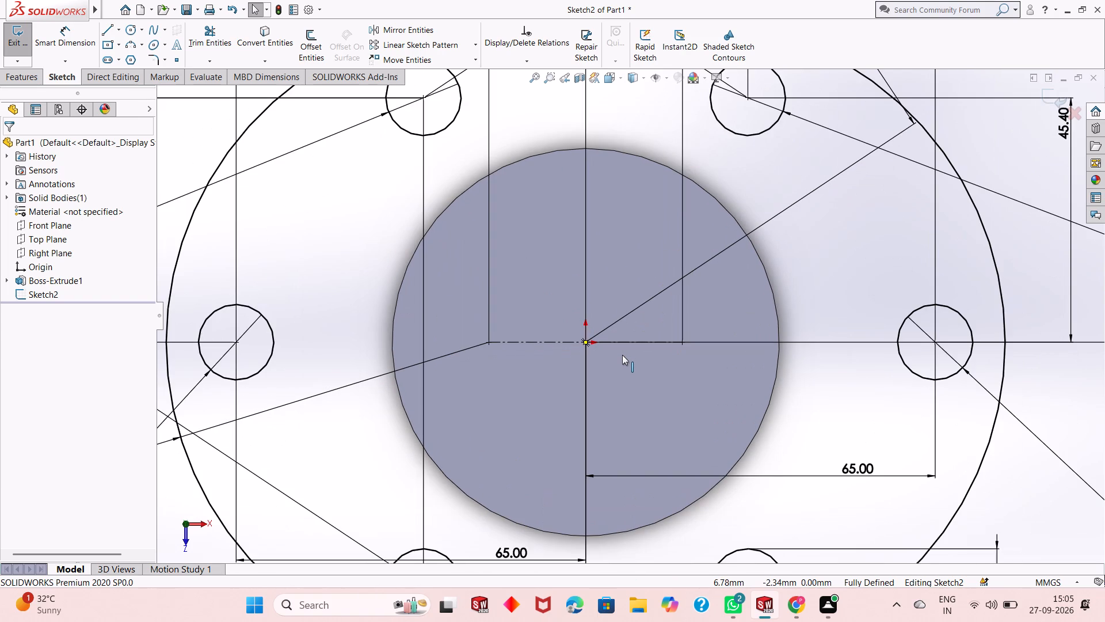
scroll(622, 355, "up", 1)
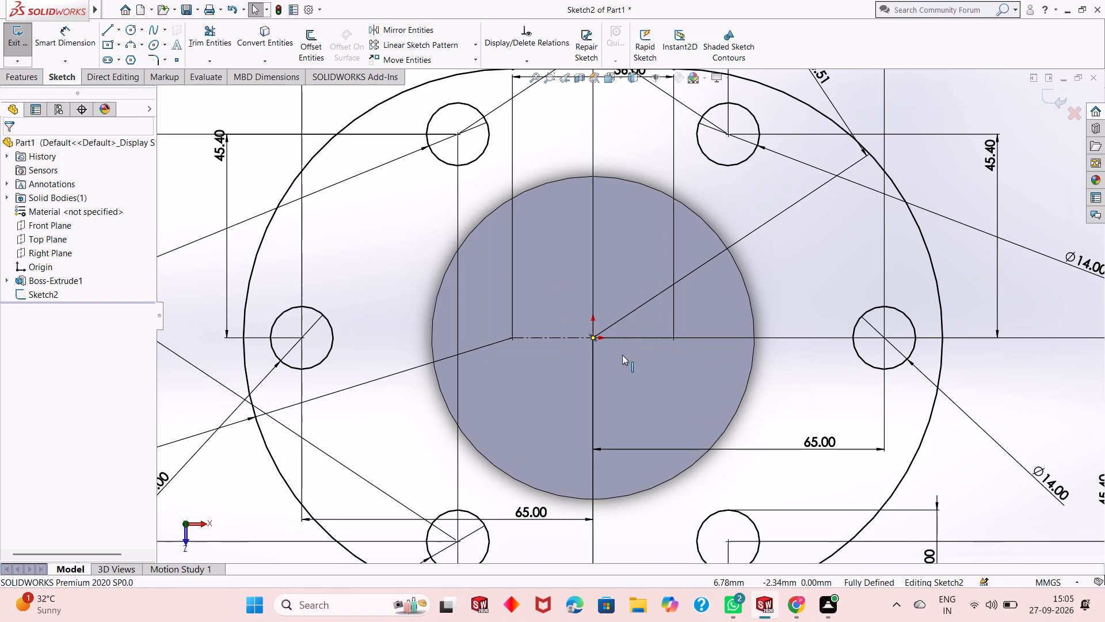
middle_click_drag(622, 367, 622, 309)
scroll(620, 306, "up", 3)
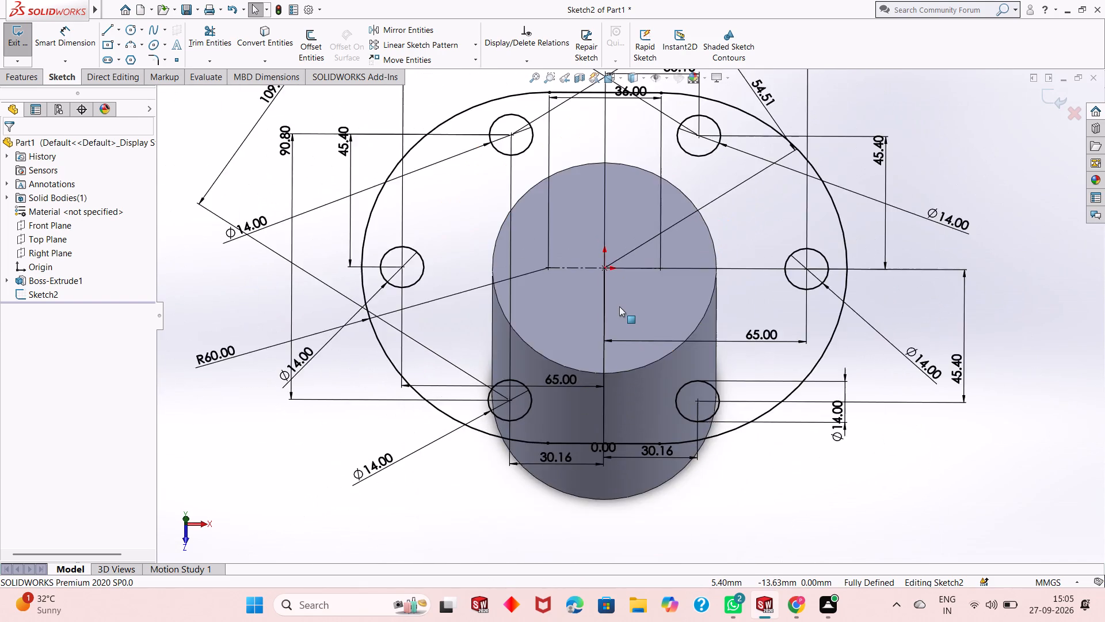
scroll(619, 306, "up", 1)
scroll(615, 204, "down", 1)
middle_click_drag(627, 307, 627, 313)
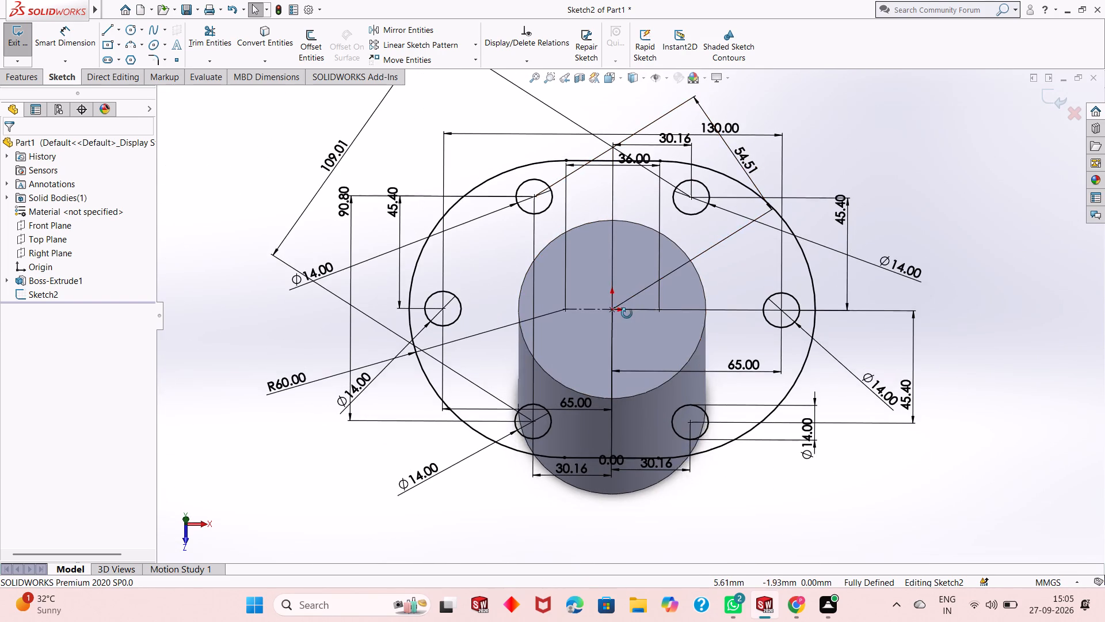
middle_click_drag(627, 313, 628, 348)
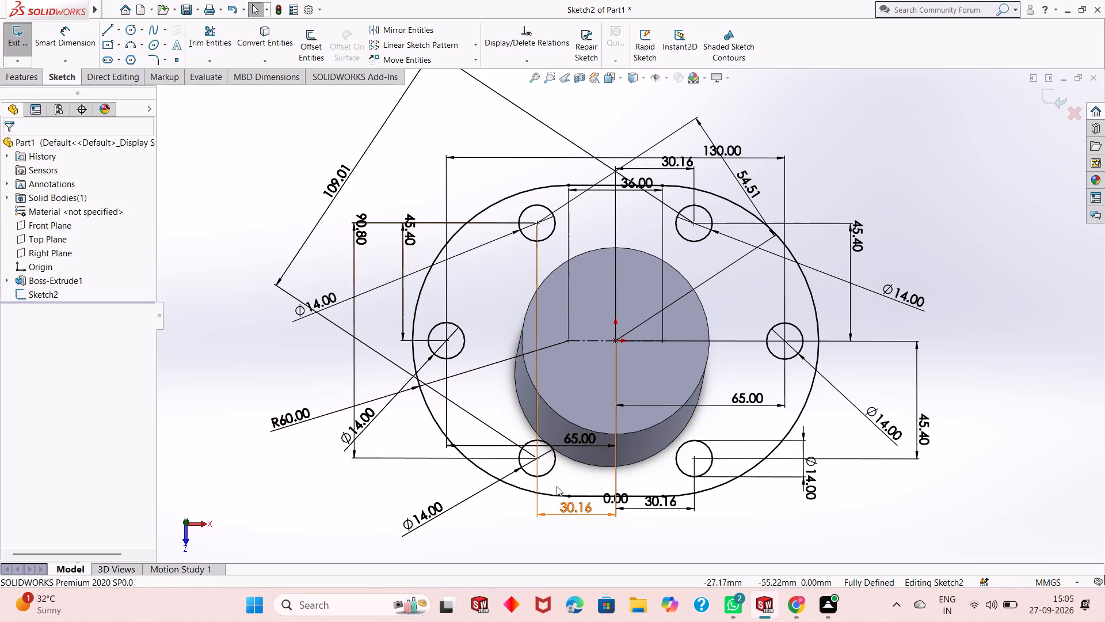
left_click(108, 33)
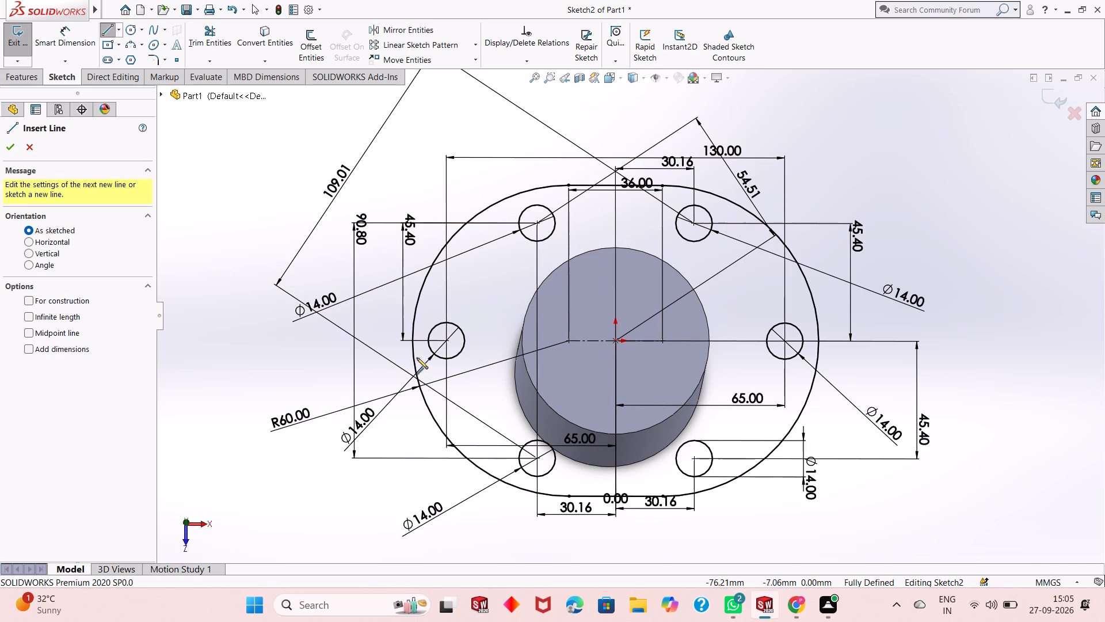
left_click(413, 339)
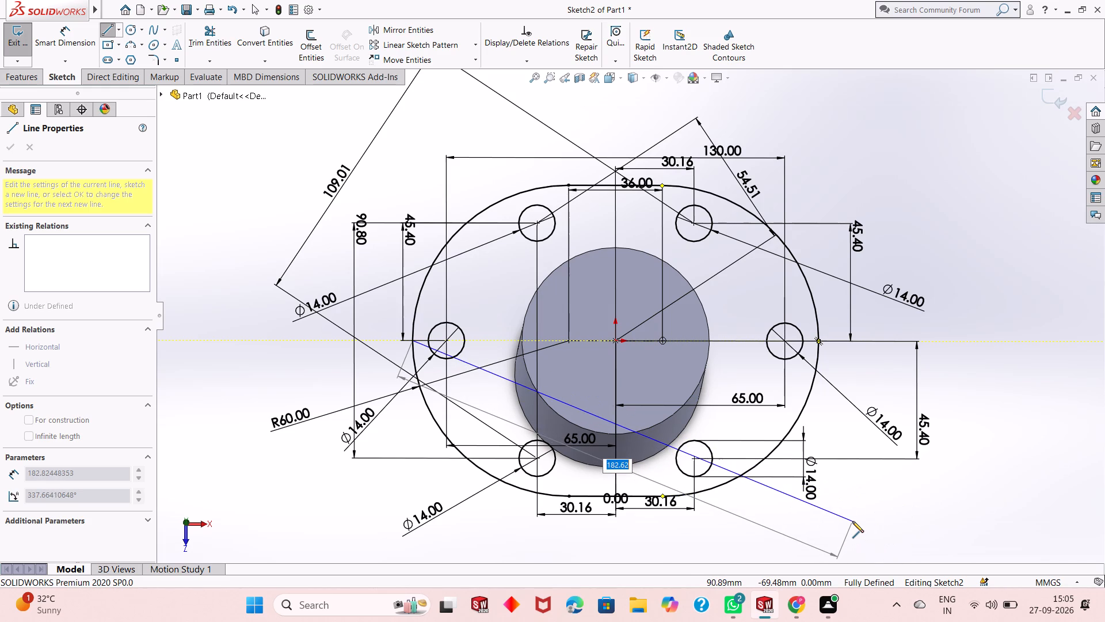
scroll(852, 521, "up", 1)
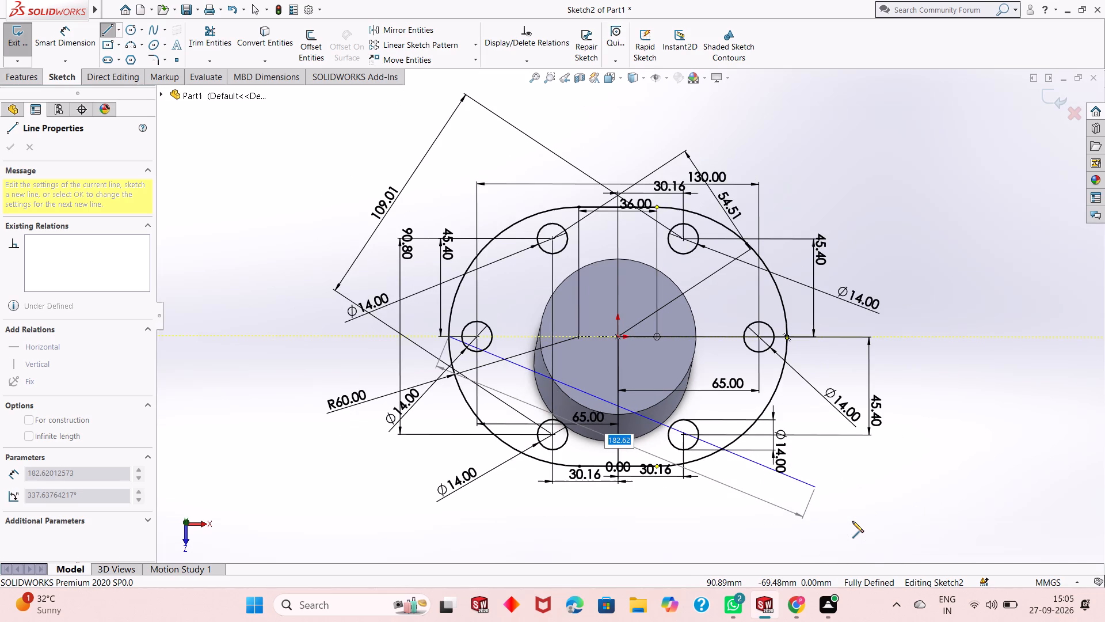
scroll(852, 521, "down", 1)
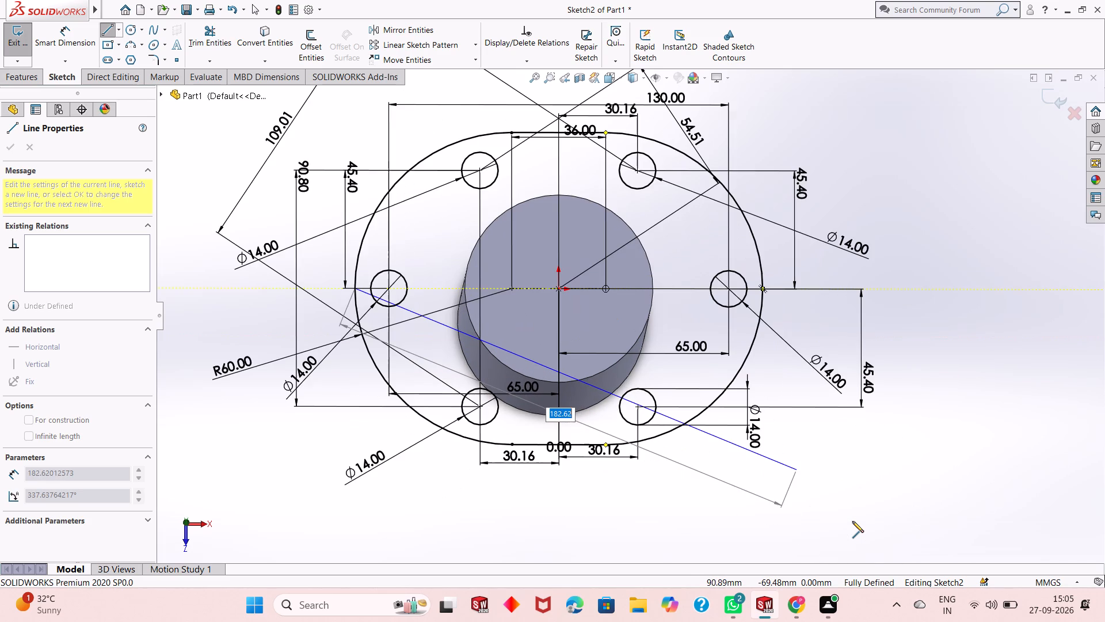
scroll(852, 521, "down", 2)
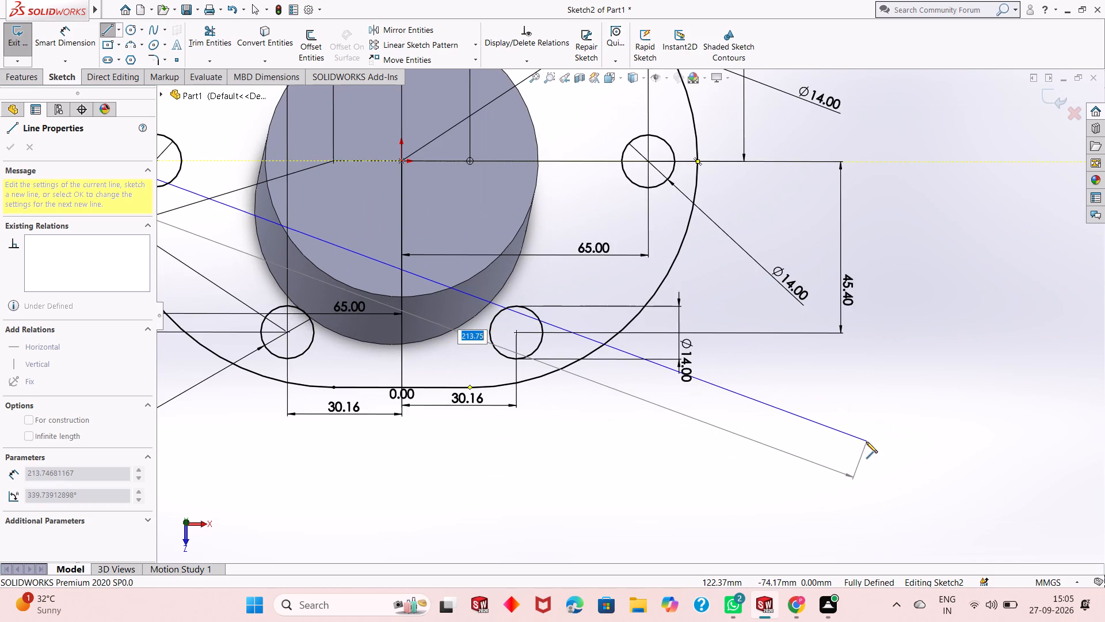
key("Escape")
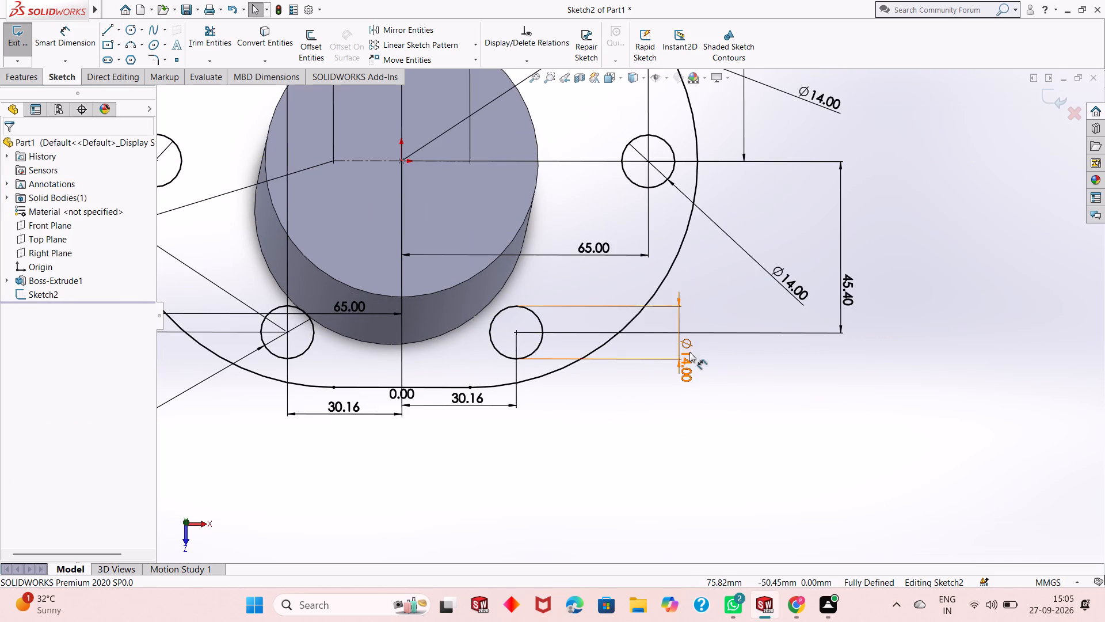
Examine the flange sketch's centreline, hole positions and dimensions around the cylinder, up close and as a whole.
scroll(675, 344, "up", 1)
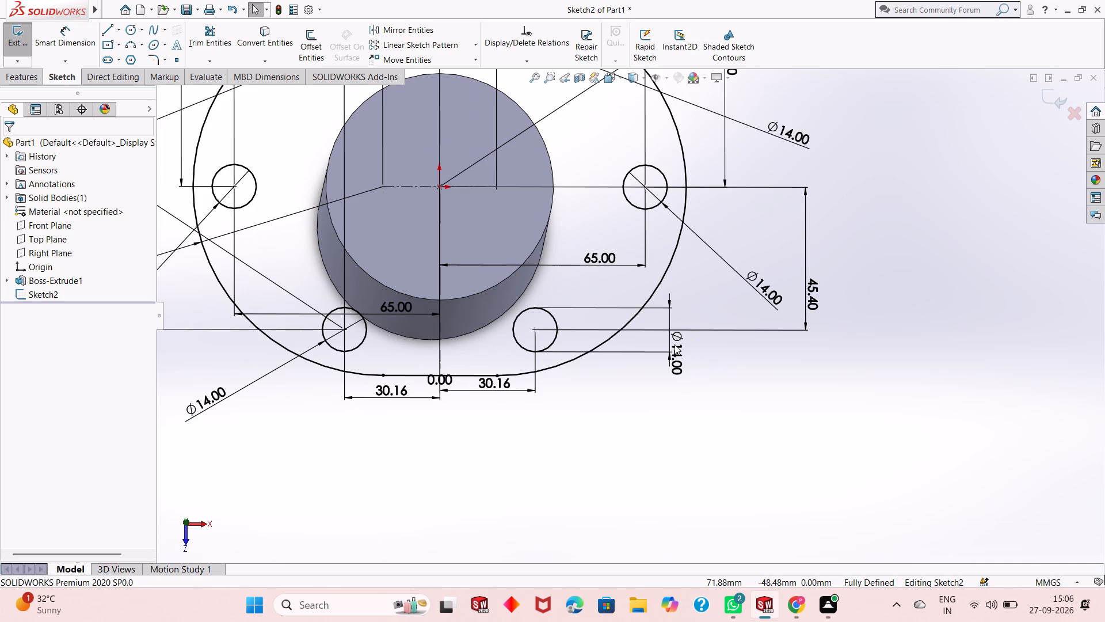
scroll(675, 344, "up", 1)
scroll(643, 294, "up", 4)
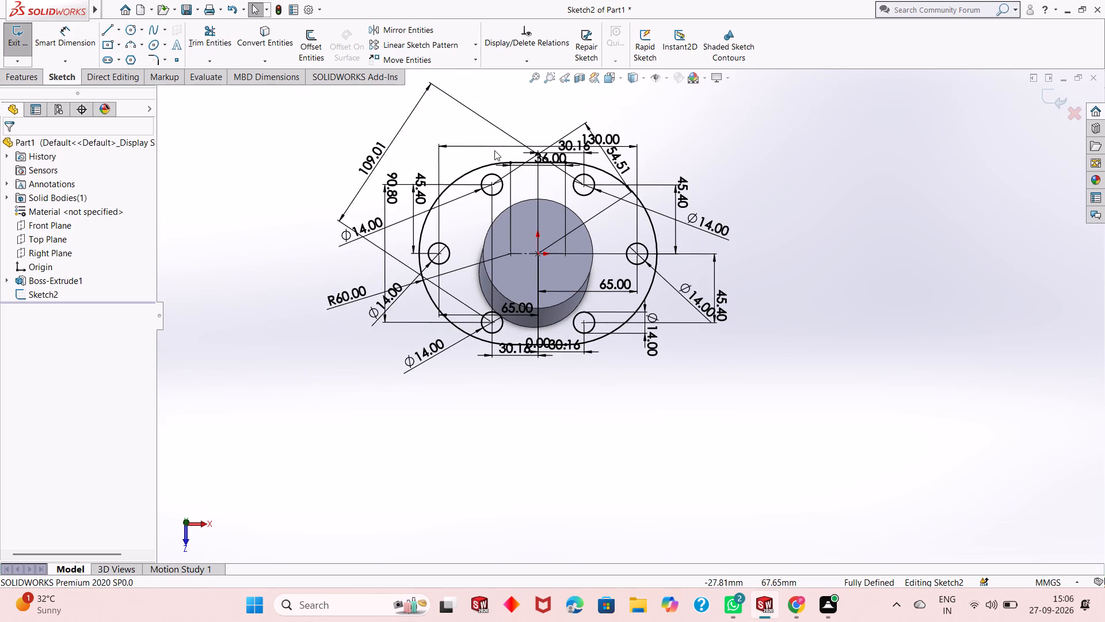
scroll(494, 150, "down", 2)
scroll(588, 317, "down", 4)
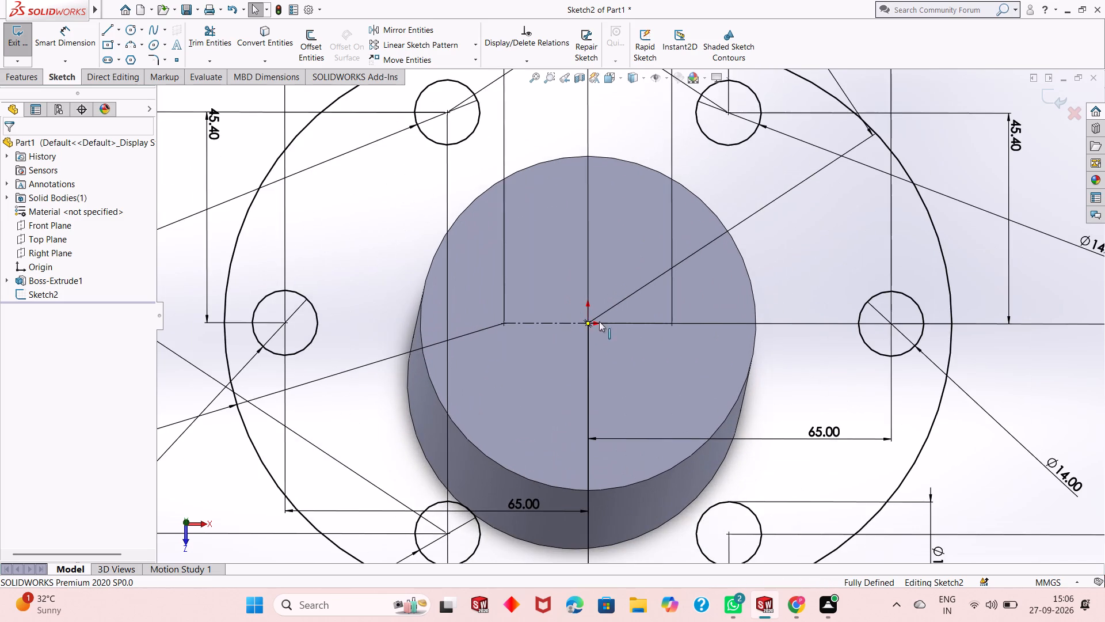
scroll(597, 356, "up", 1)
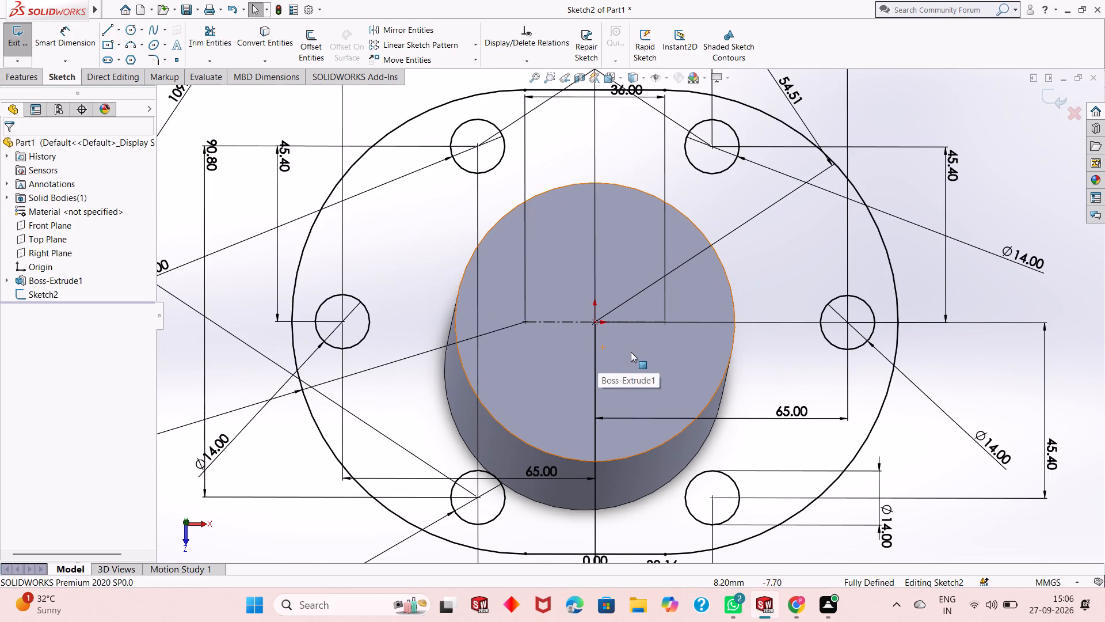
scroll(633, 355, "up", 1)
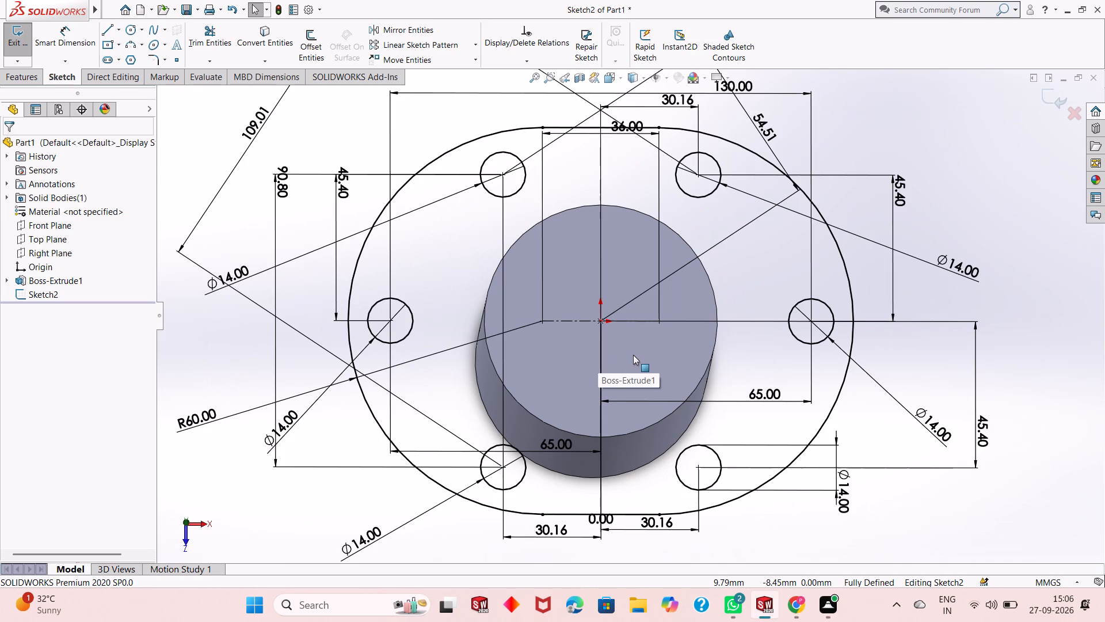
scroll(633, 355, "up", 2)
scroll(642, 297, "down", 1)
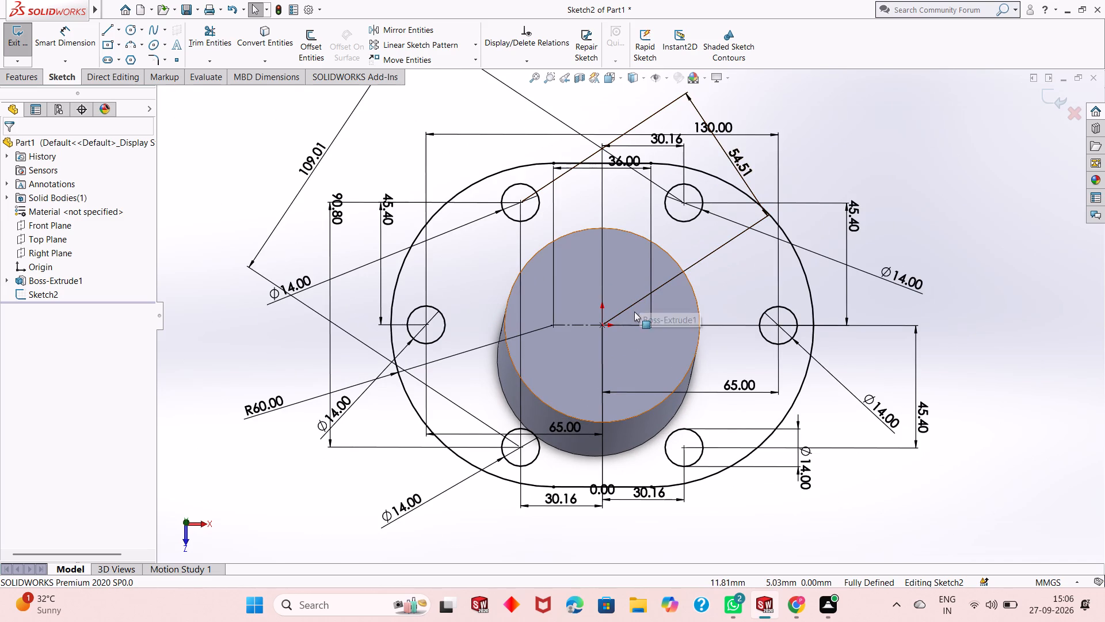
scroll(634, 313, "down", 2)
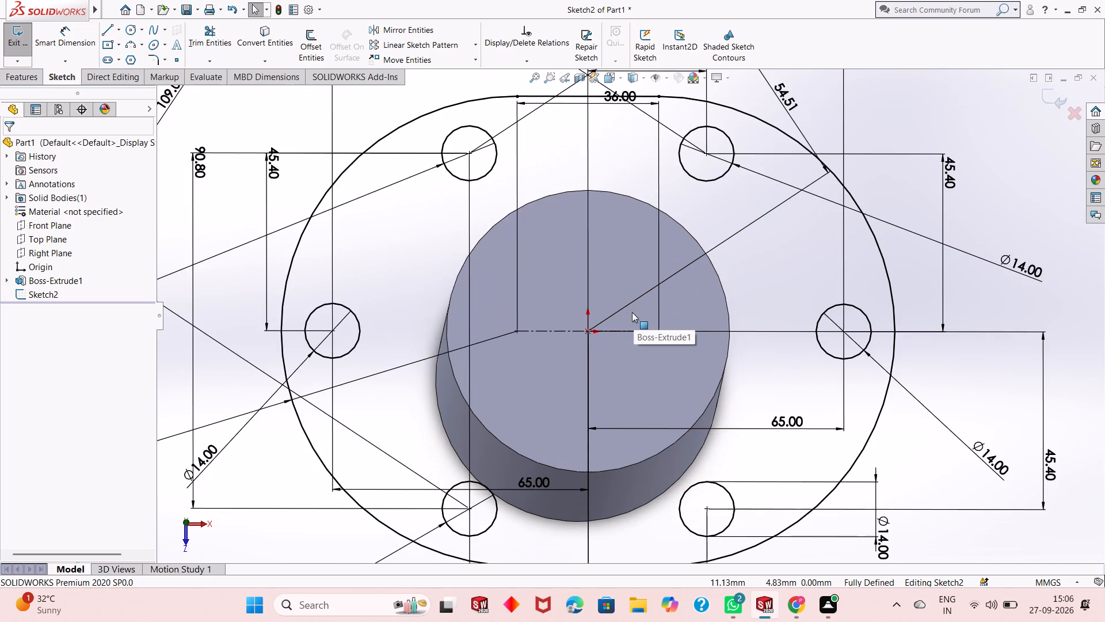
scroll(629, 318, "up", 2)
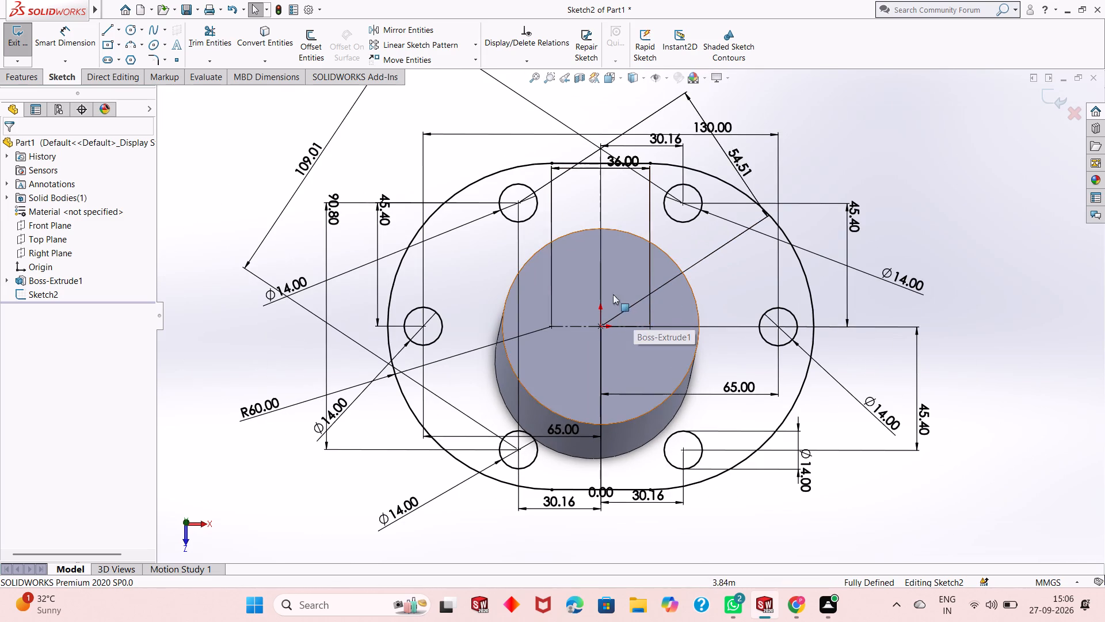
scroll(611, 328, "down", 1)
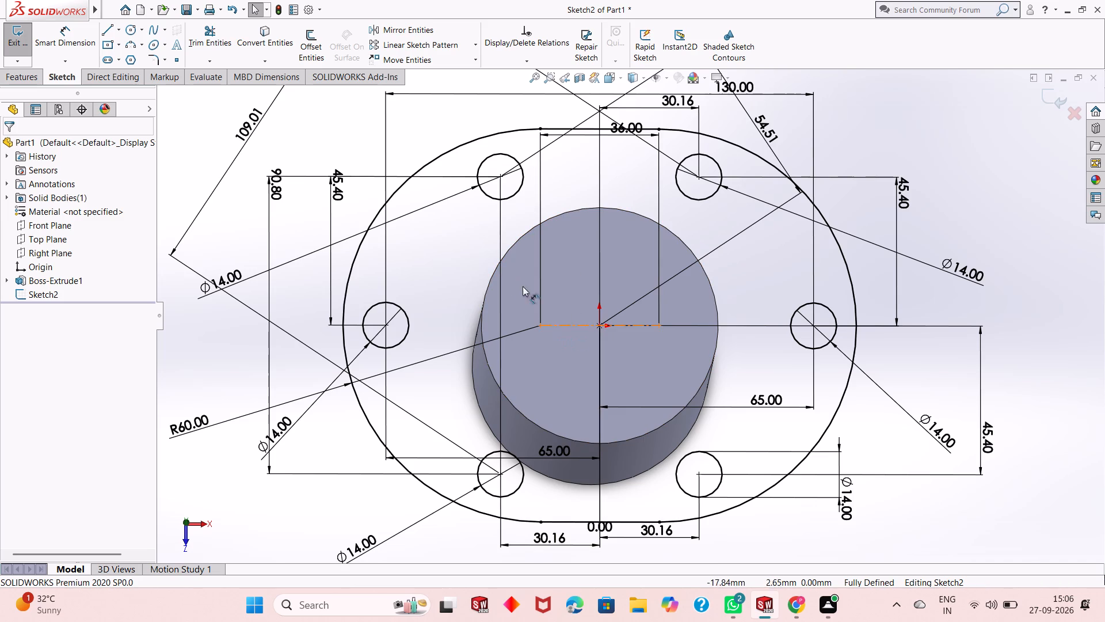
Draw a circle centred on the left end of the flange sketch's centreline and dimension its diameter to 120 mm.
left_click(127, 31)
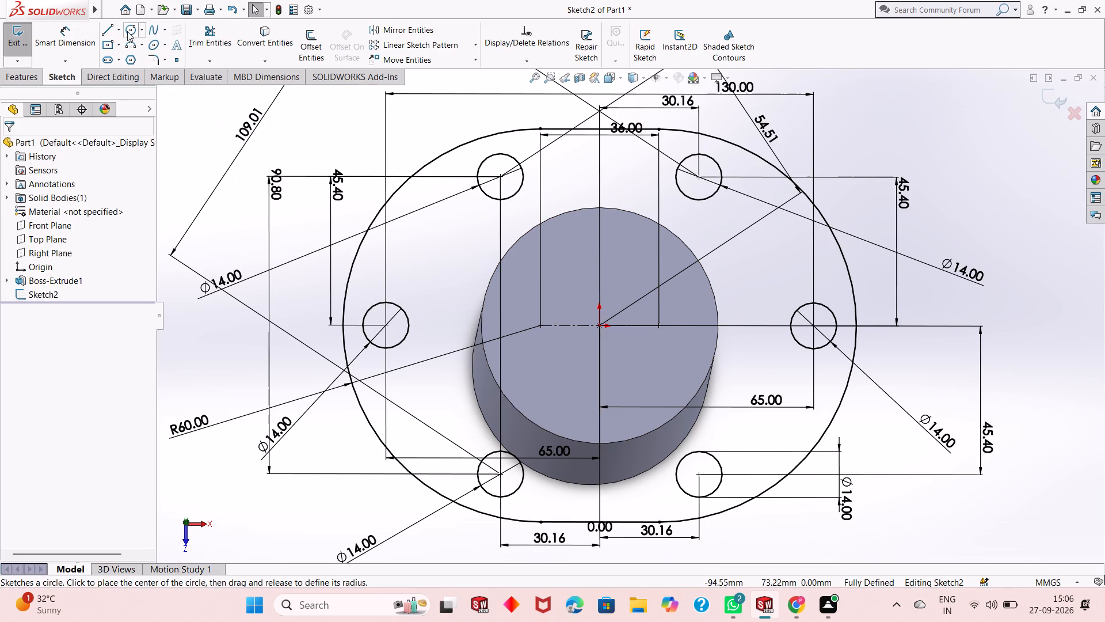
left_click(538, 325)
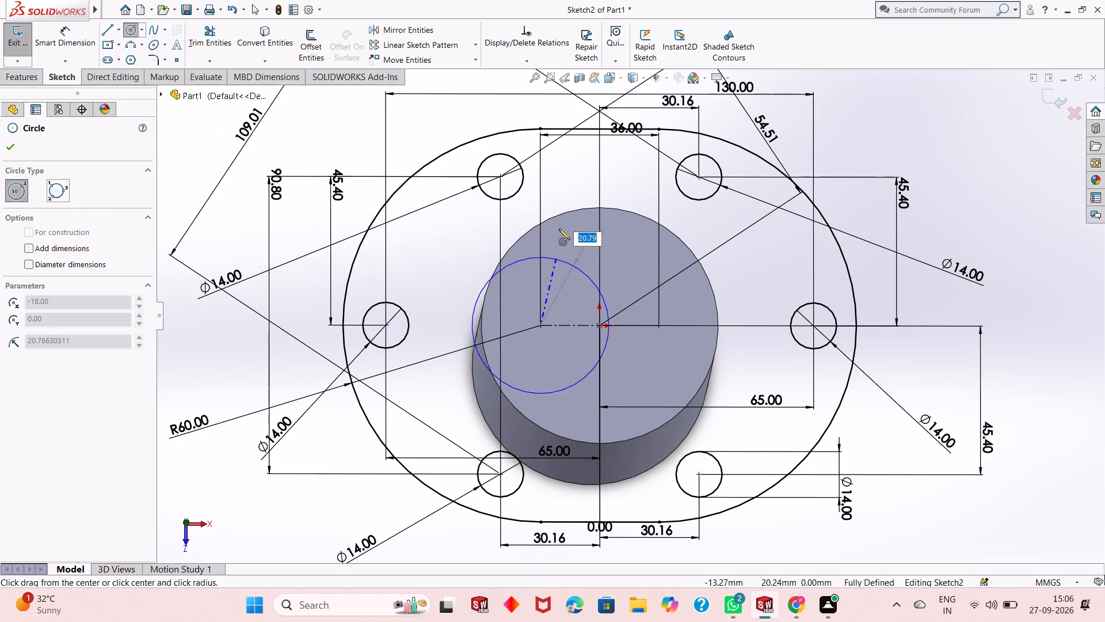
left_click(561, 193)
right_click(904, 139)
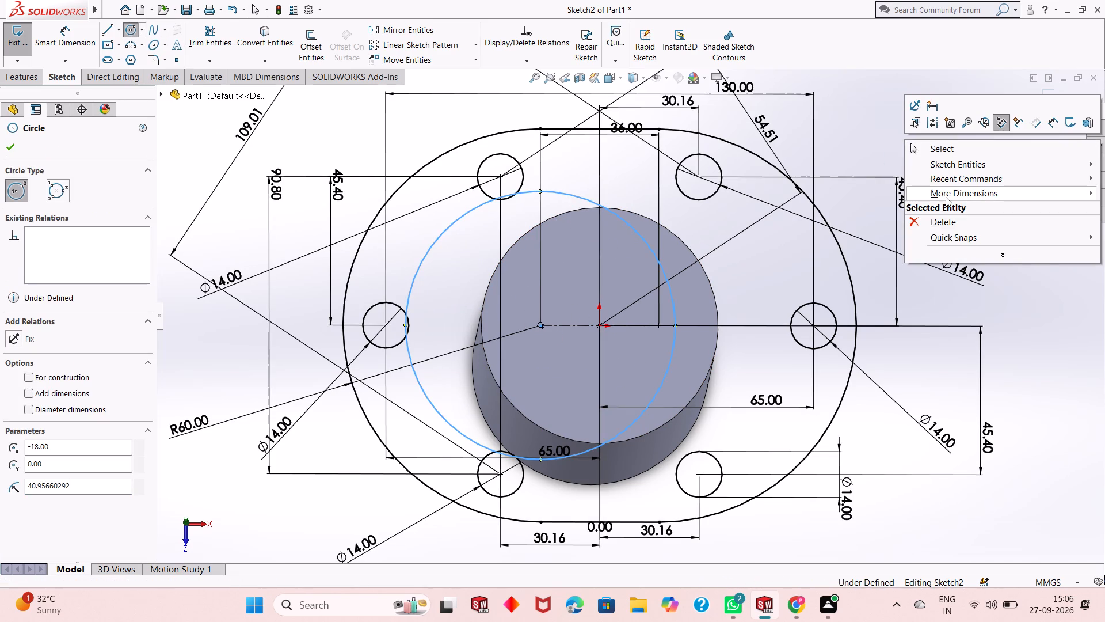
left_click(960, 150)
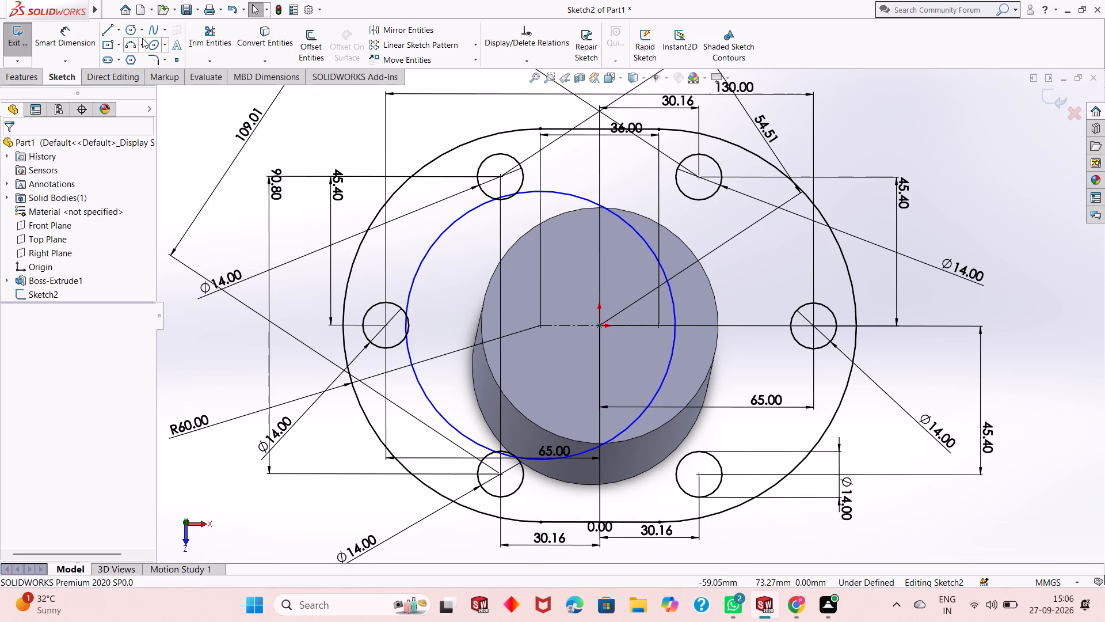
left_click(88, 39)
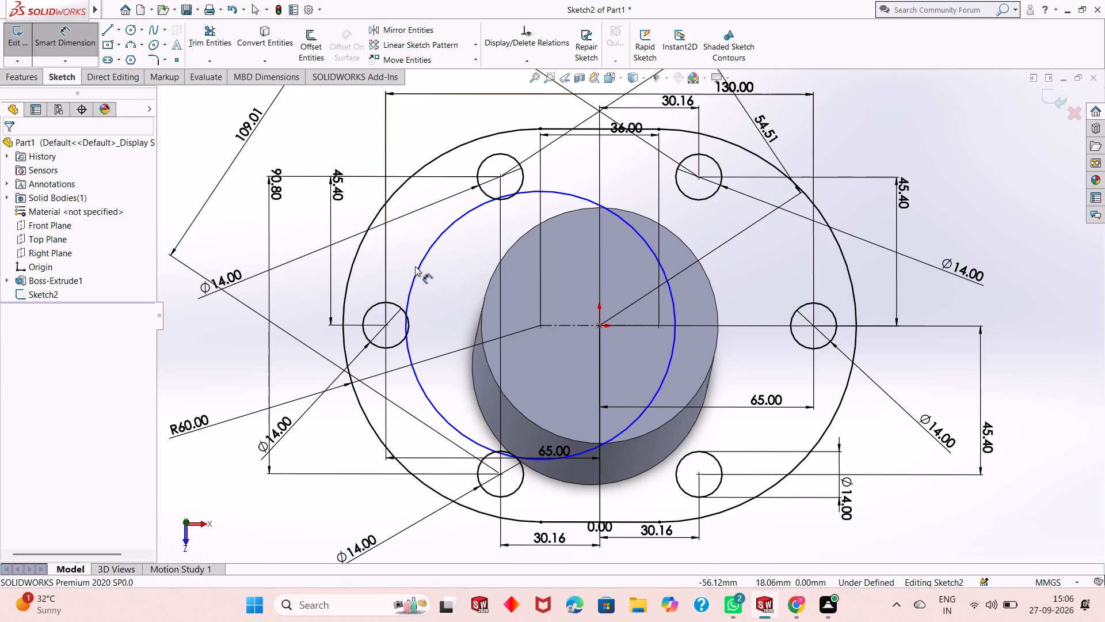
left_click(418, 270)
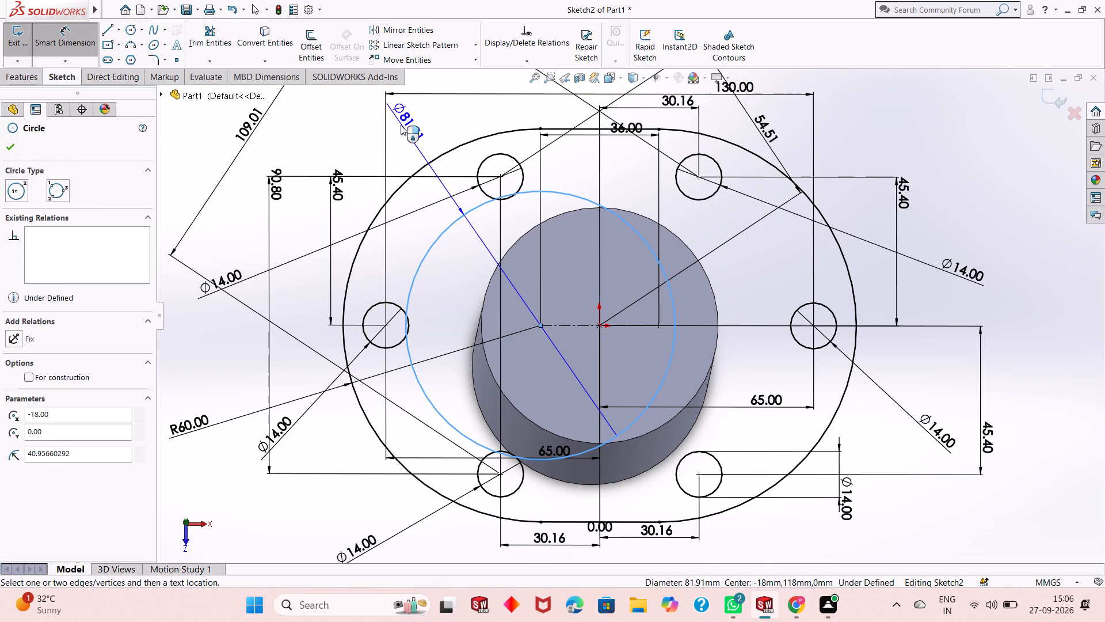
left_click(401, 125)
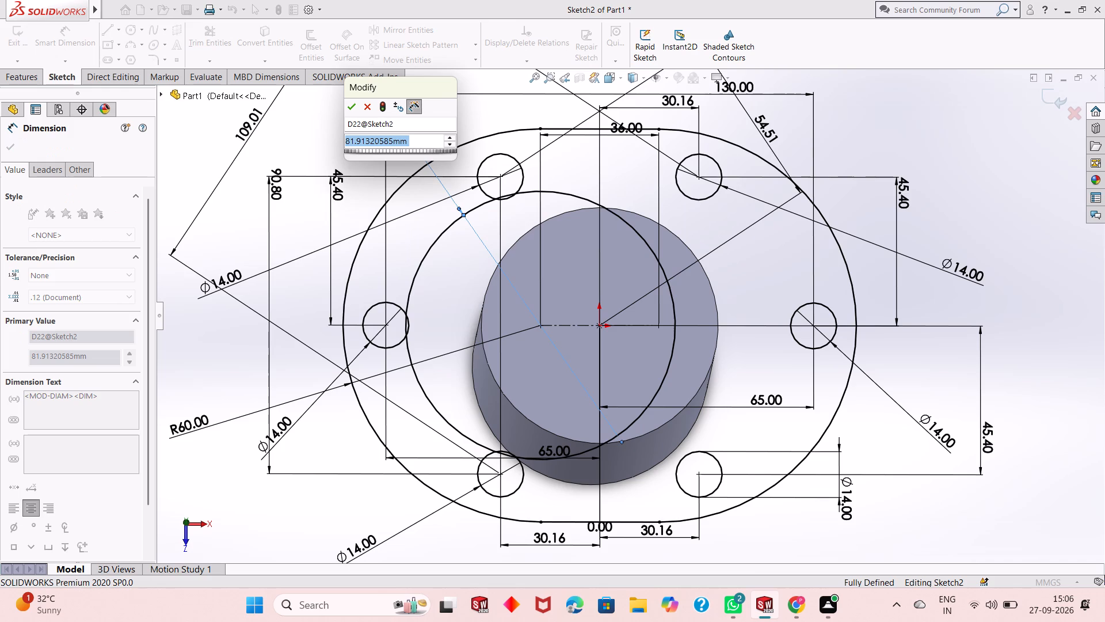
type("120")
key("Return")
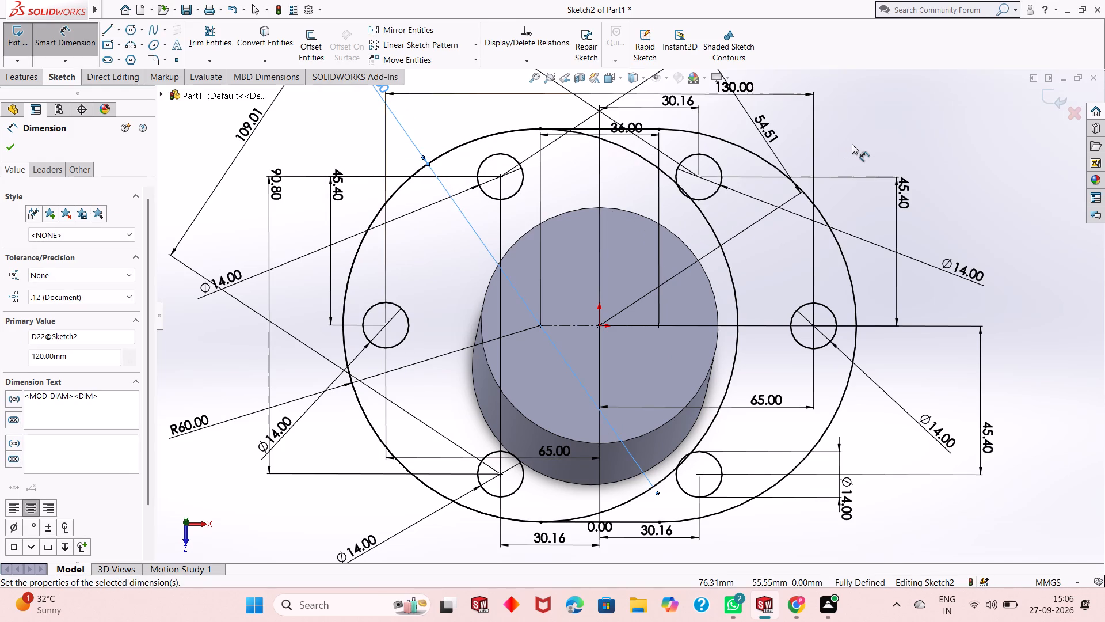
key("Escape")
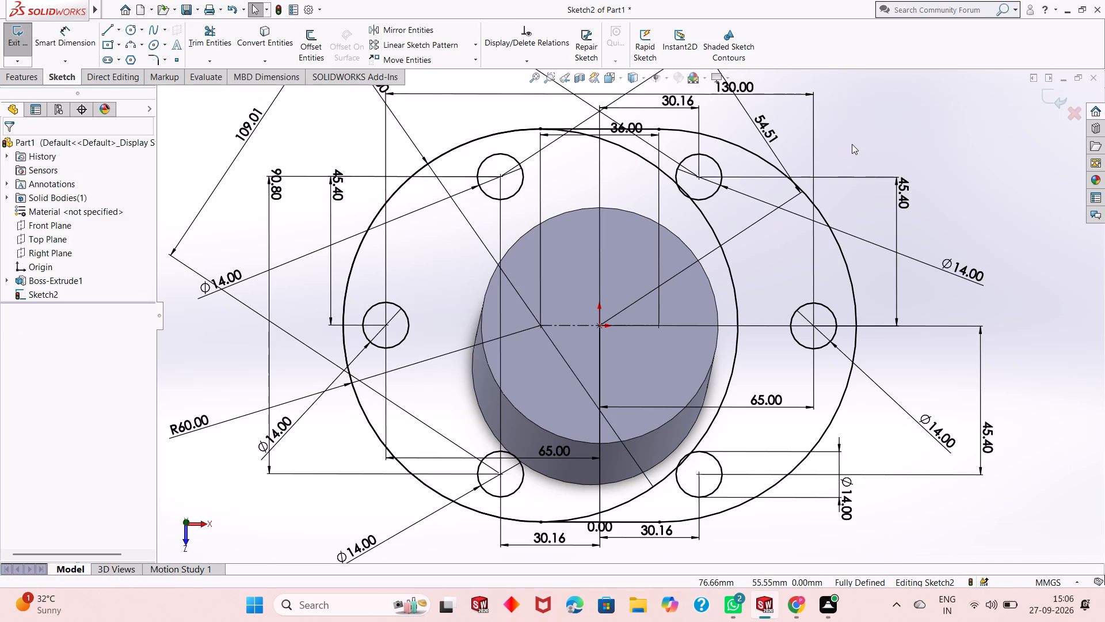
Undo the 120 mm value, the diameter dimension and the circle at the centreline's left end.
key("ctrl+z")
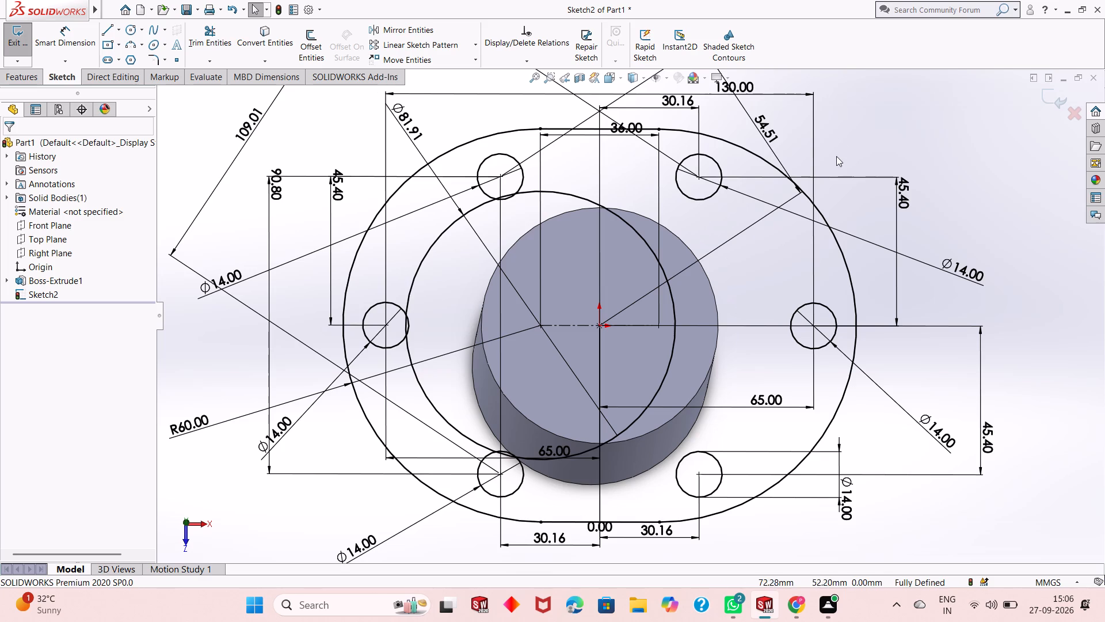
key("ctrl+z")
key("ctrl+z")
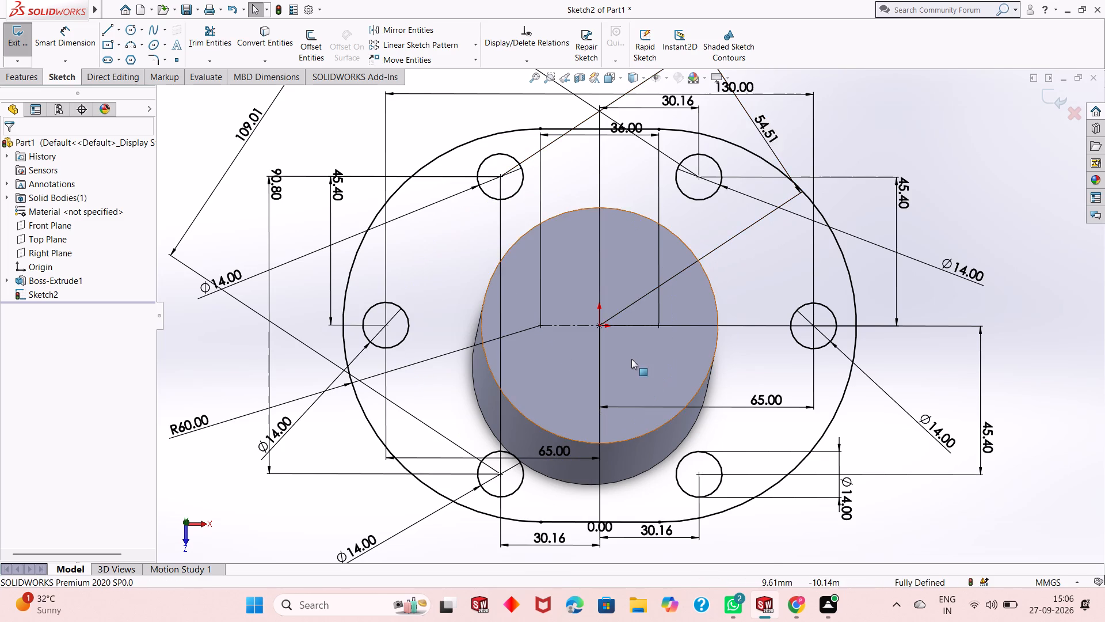
Close the flange sketch and inspect the cylinder extrusion's settings, leaving them as they are.
scroll(631, 359, "up", 2)
scroll(642, 312, "down", 1)
scroll(642, 312, "up", 1)
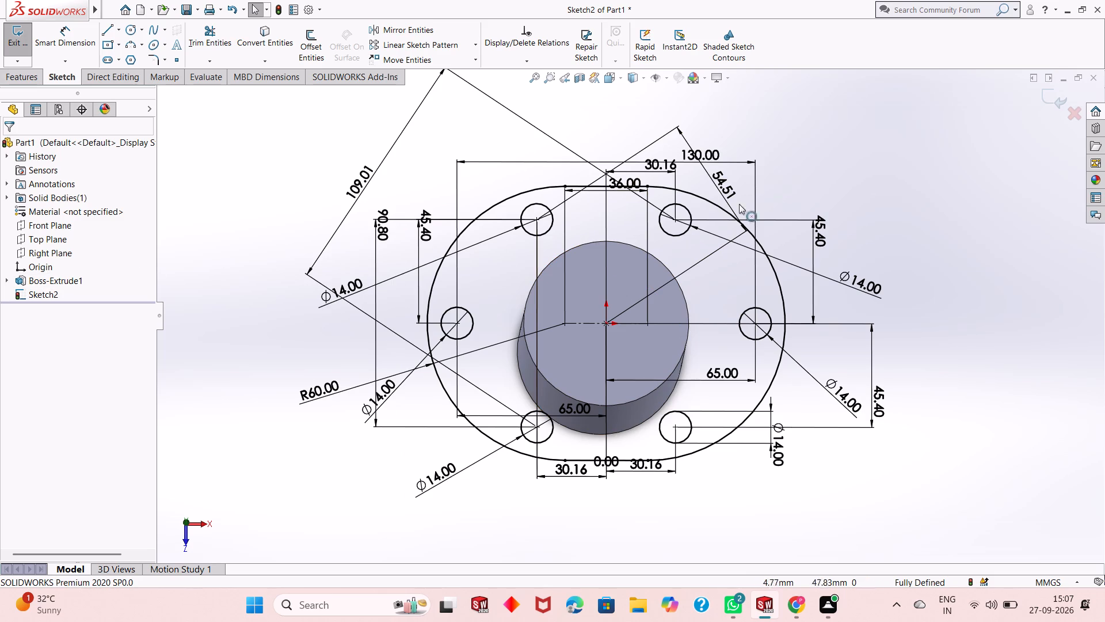
left_click(1050, 98)
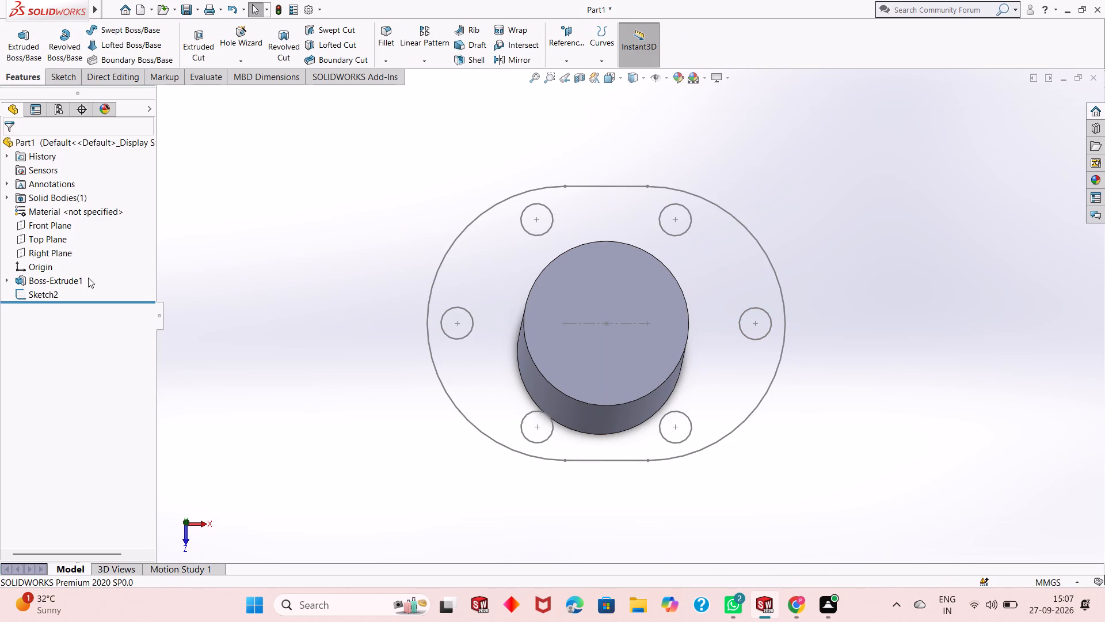
left_click(71, 278)
left_click(80, 245)
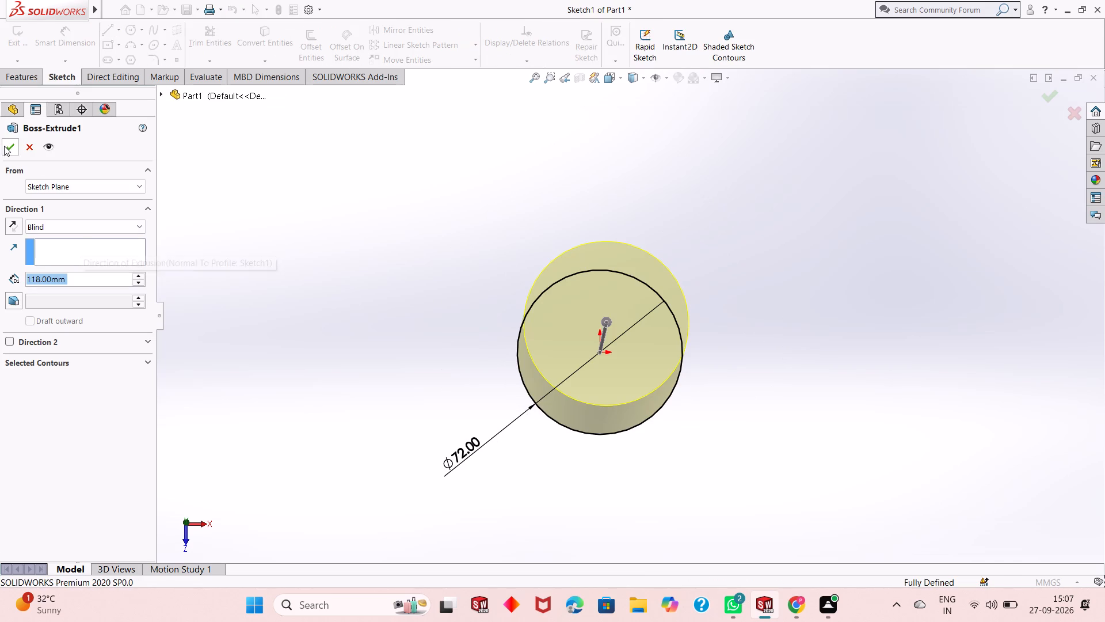
left_click(6, 146)
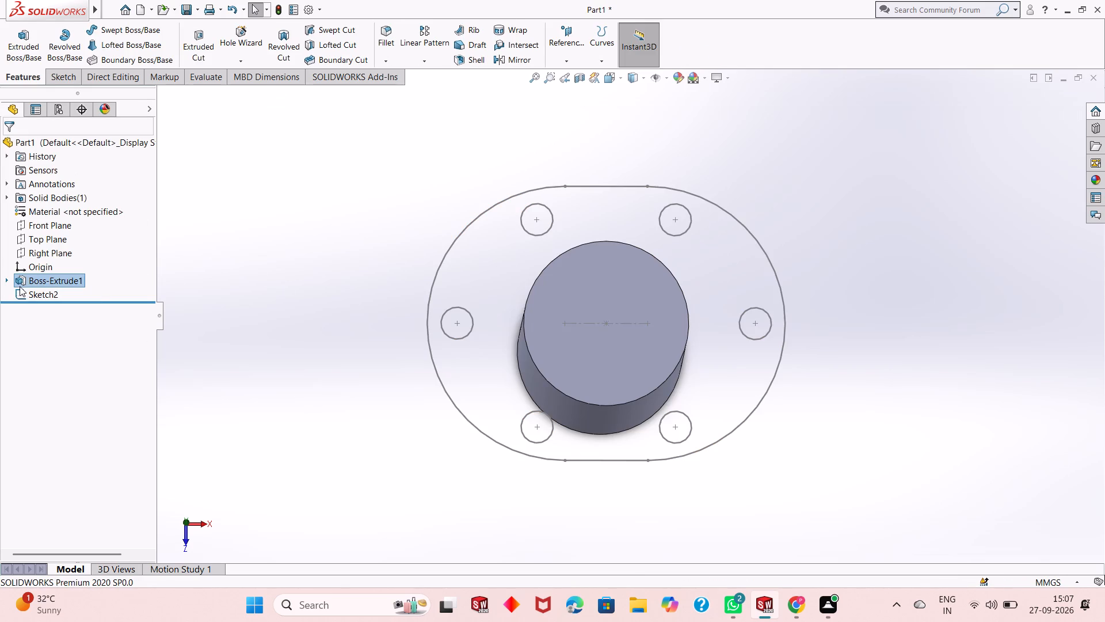
Extrude the flange sketch with its six holes to a blind depth of 10 mm, merged with the cylinder.
left_click(28, 293)
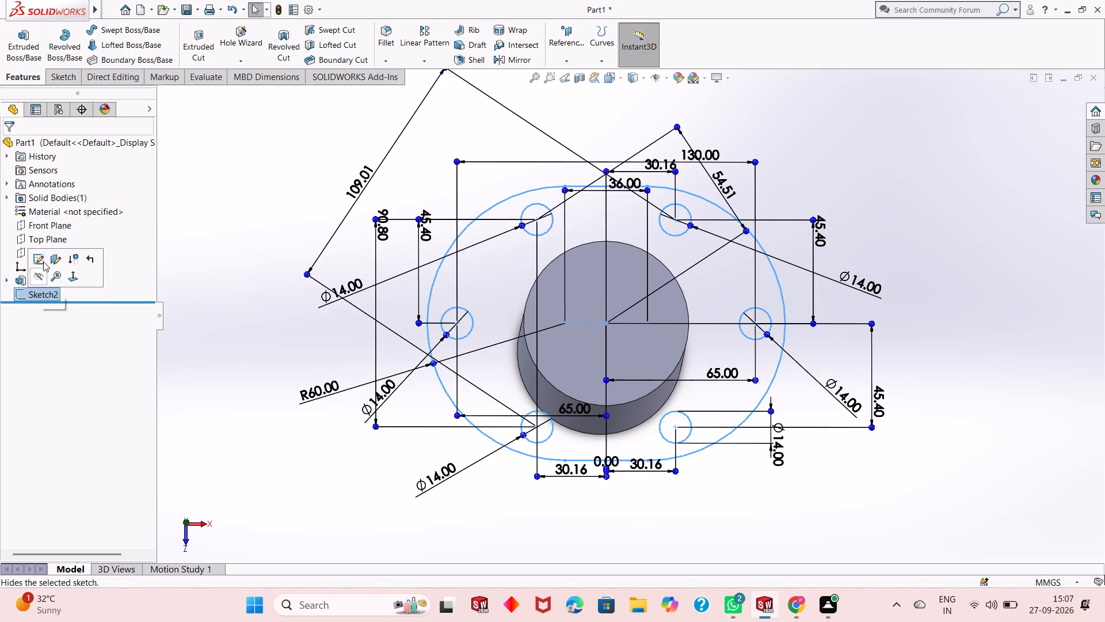
key("Escape")
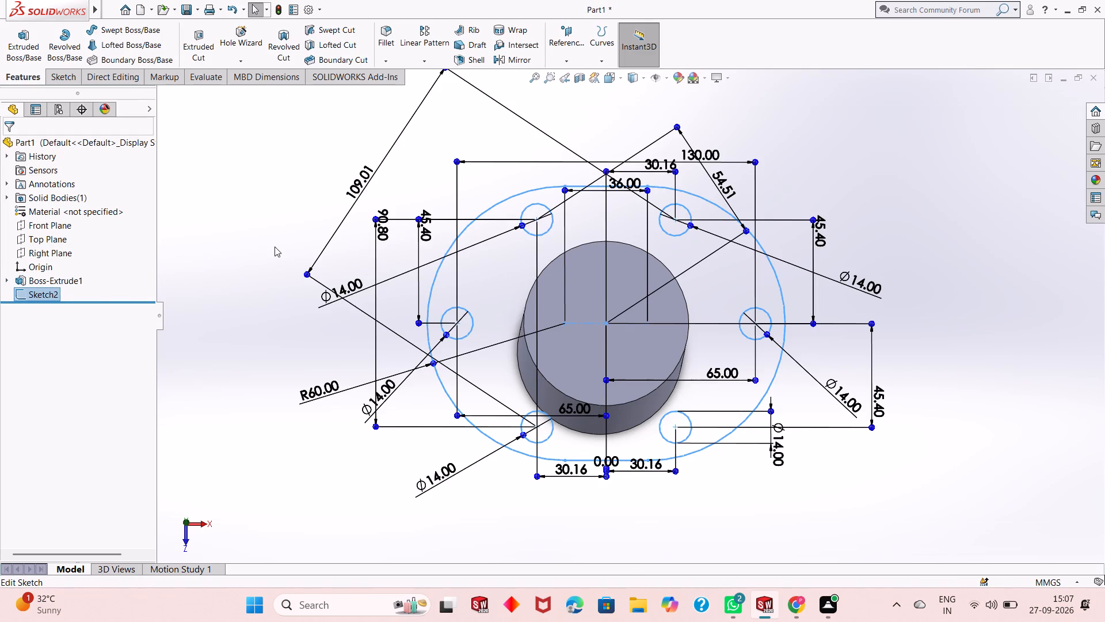
left_click(35, 291)
left_click(39, 260)
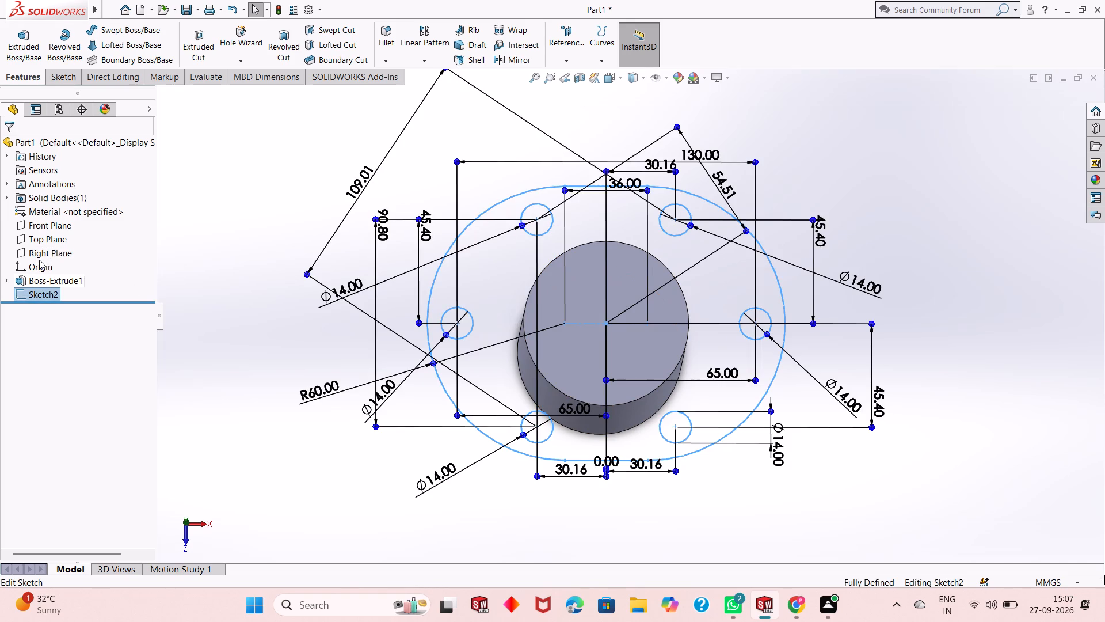
left_click(27, 78)
left_click(22, 55)
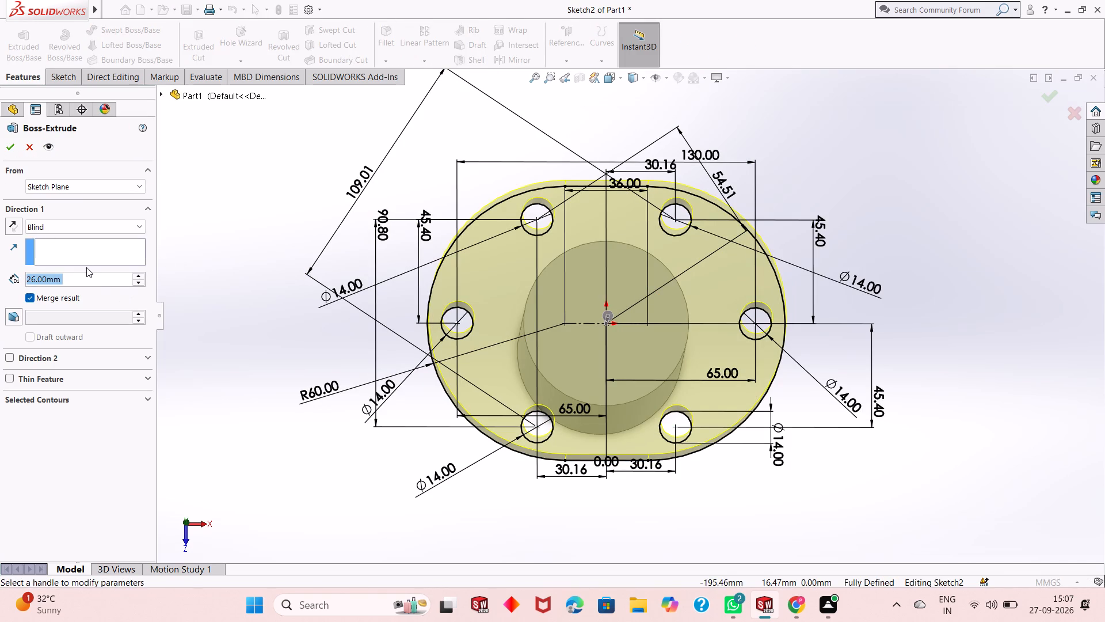
type("10")
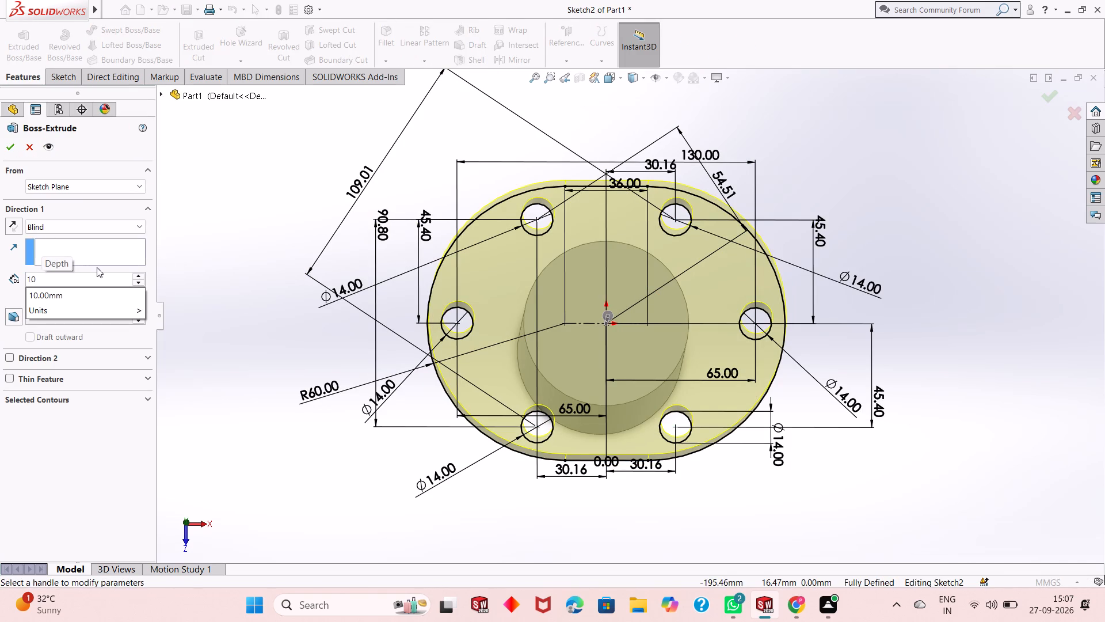
middle_click_drag(521, 404, 528, 269)
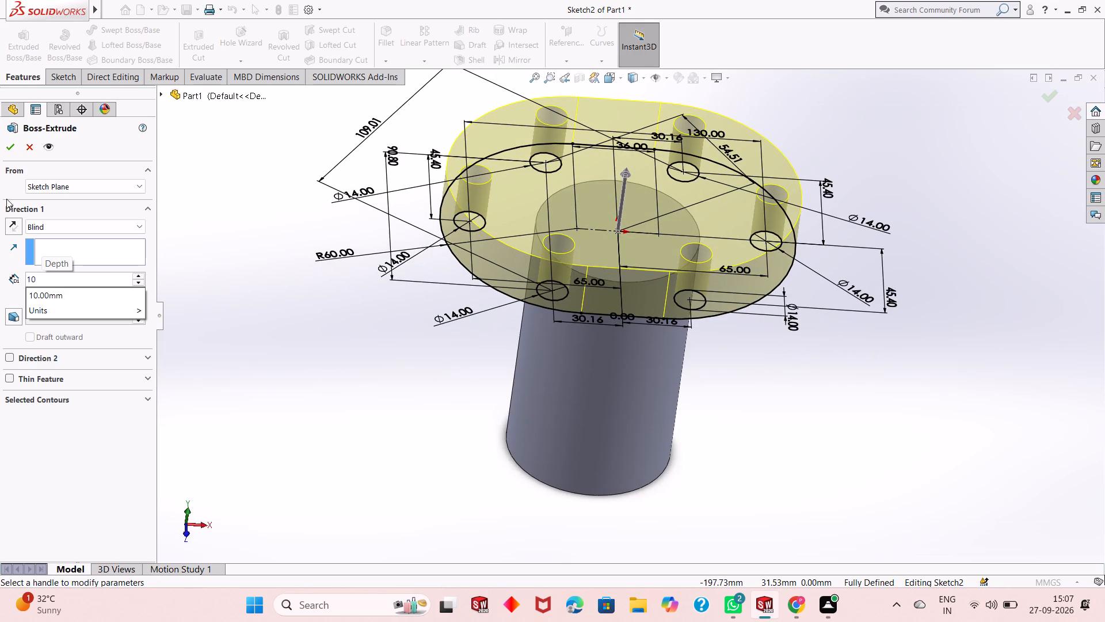
left_click(9, 147)
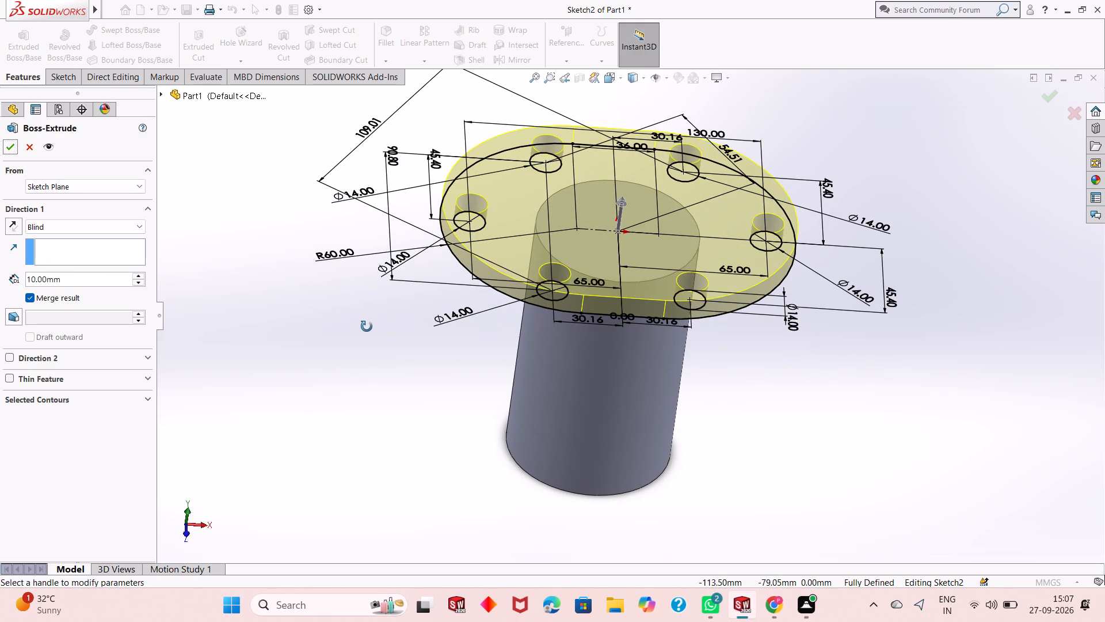
left_click(9, 147)
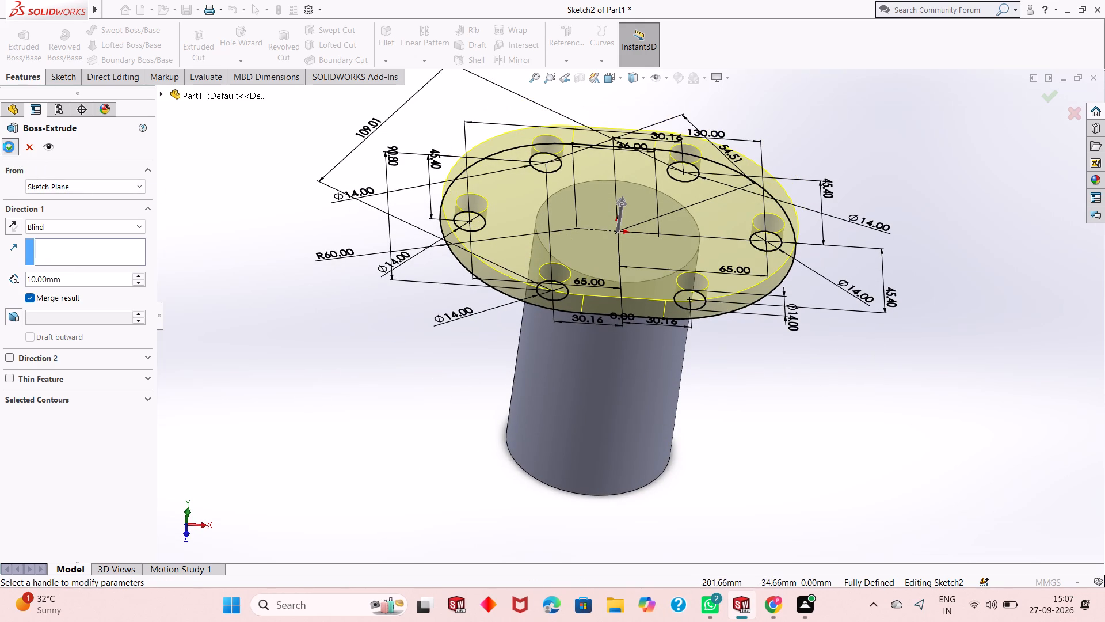
key("Escape")
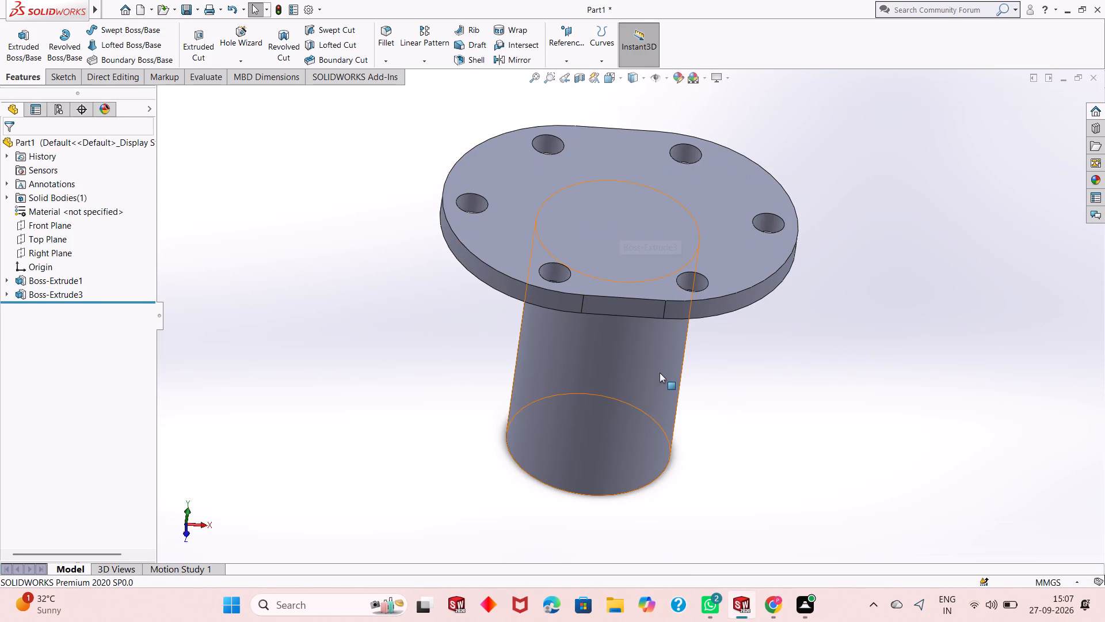
Set the diameter of the cylinder's base circle to 90 mm and exit its sketch.
scroll(660, 373, "up", 1)
scroll(660, 353, "down", 1)
scroll(594, 162, "down", 1)
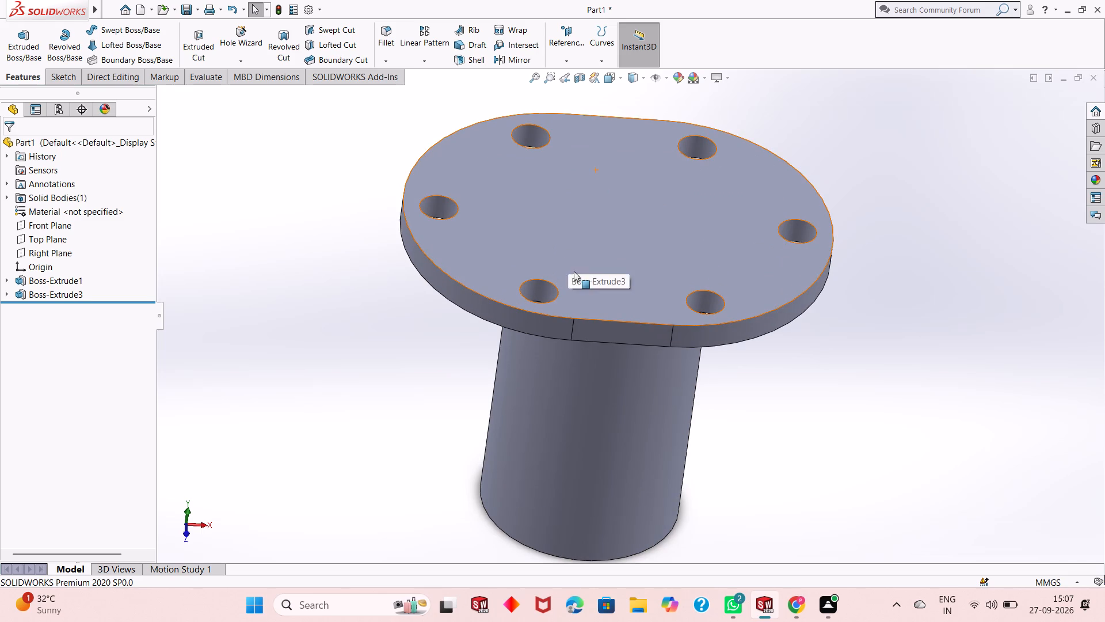
left_click(62, 281)
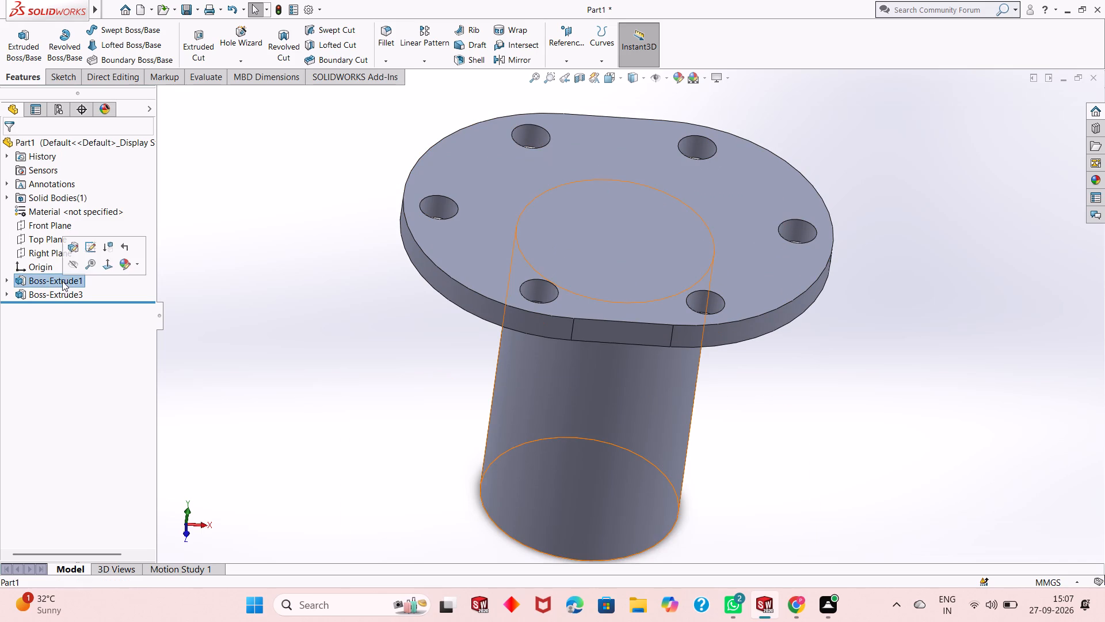
left_click(89, 246)
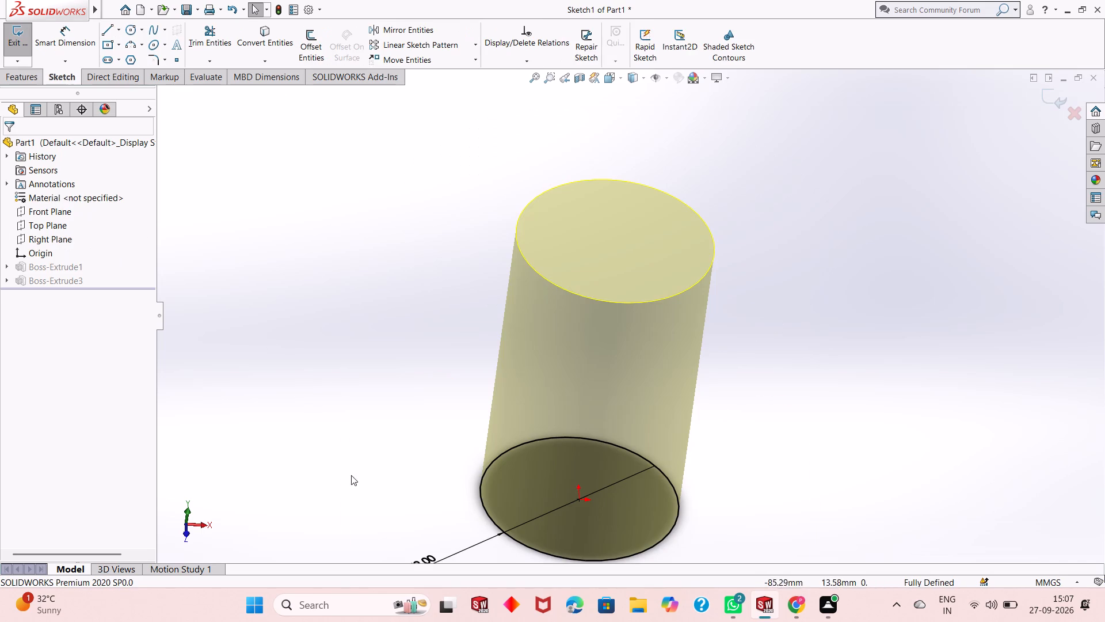
scroll(378, 476, "up", 2)
double_click(481, 495)
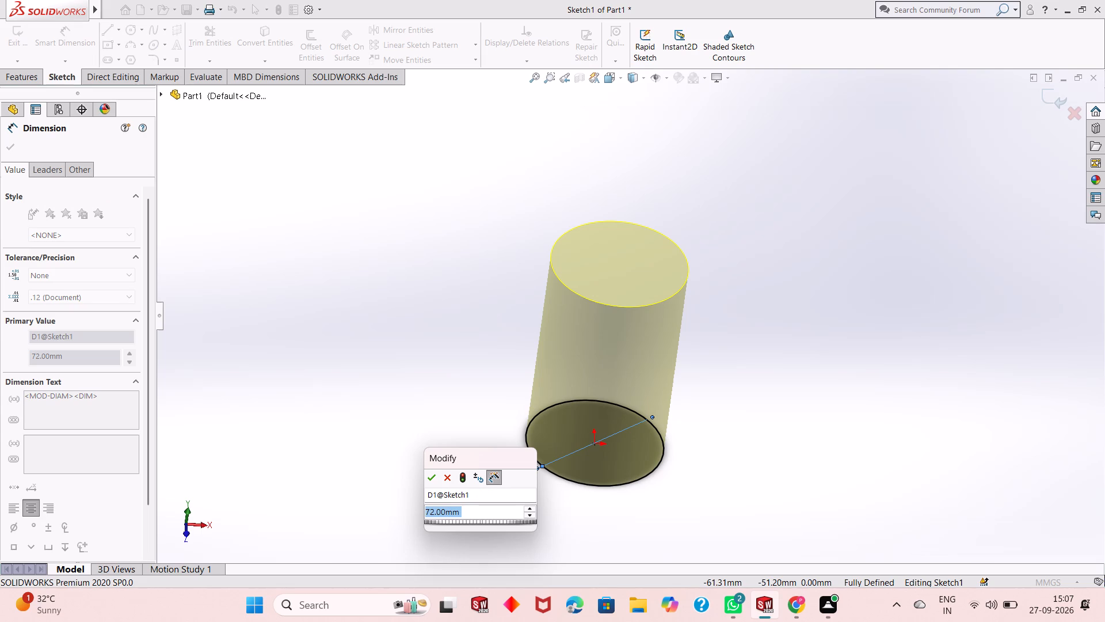
type("90")
key("Return")
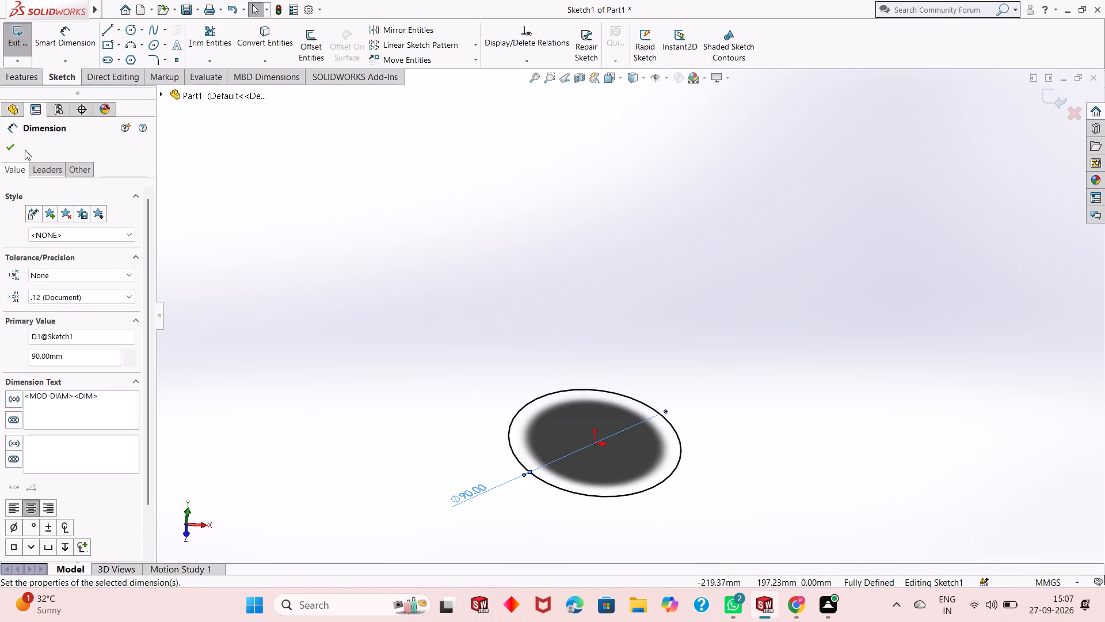
left_click(5, 145)
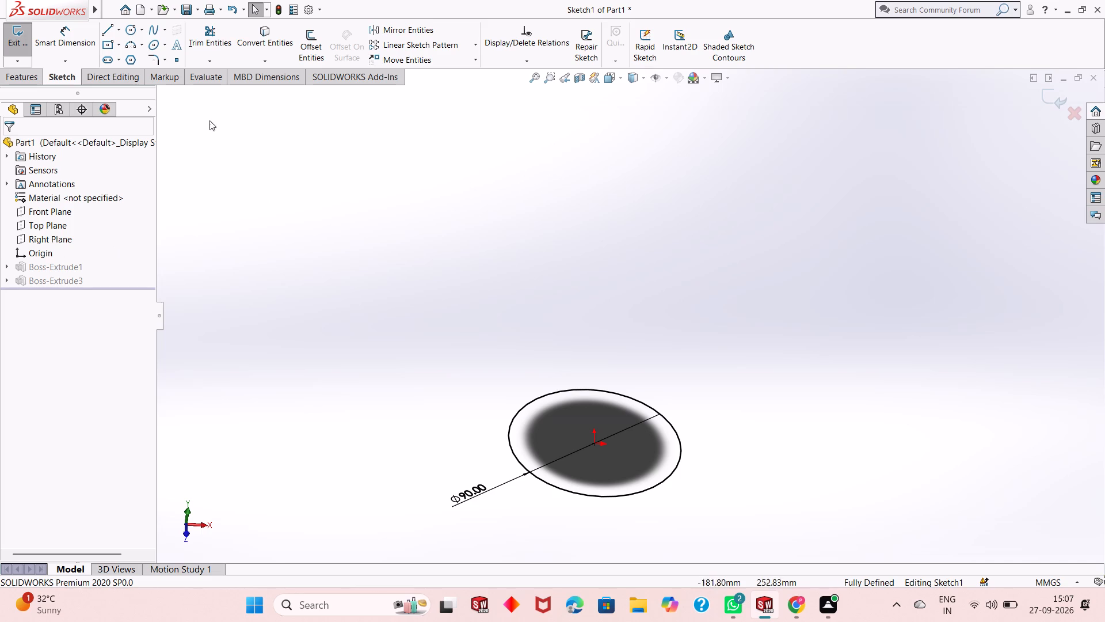
left_click(1052, 98)
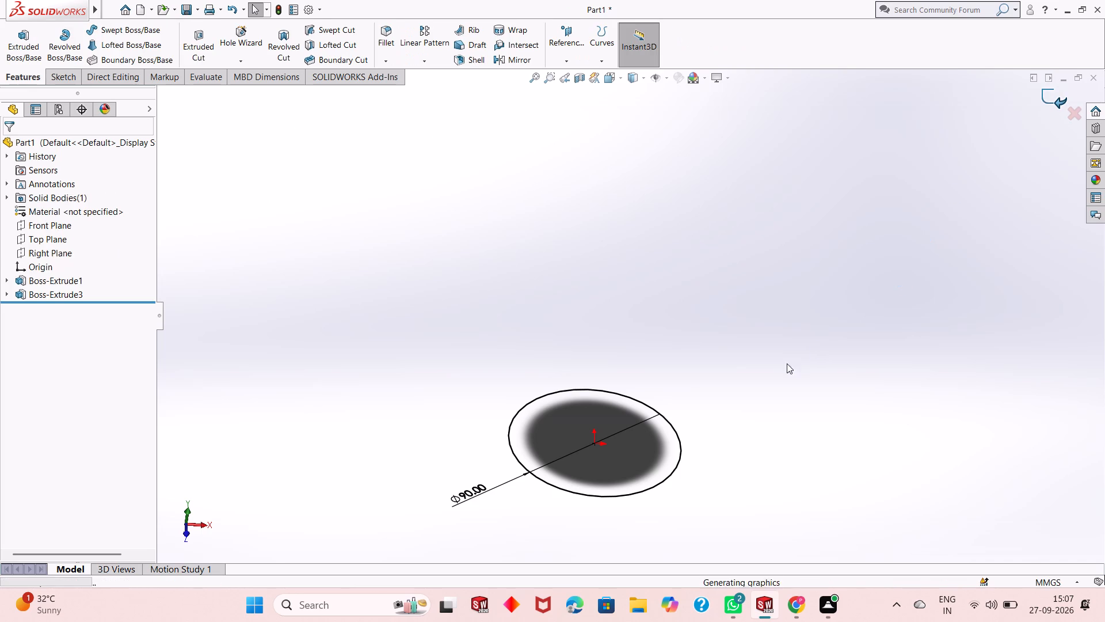
Examine the cylinder and flange from below, from above and from the side.
middle_click_drag(756, 359, 763, 180)
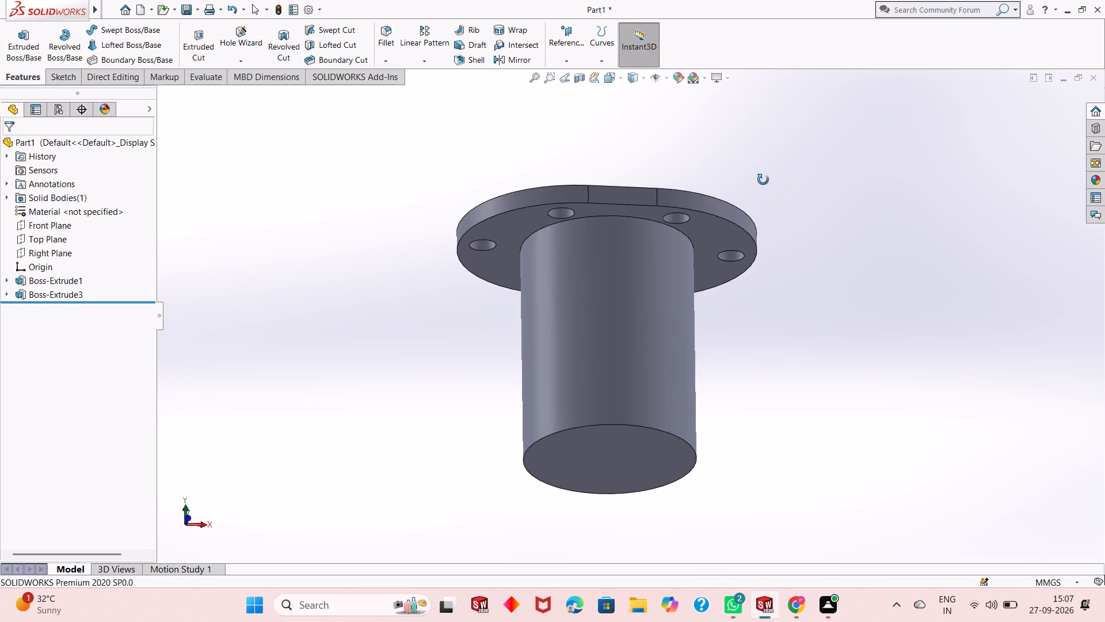
middle_click_drag(763, 180, 774, 114)
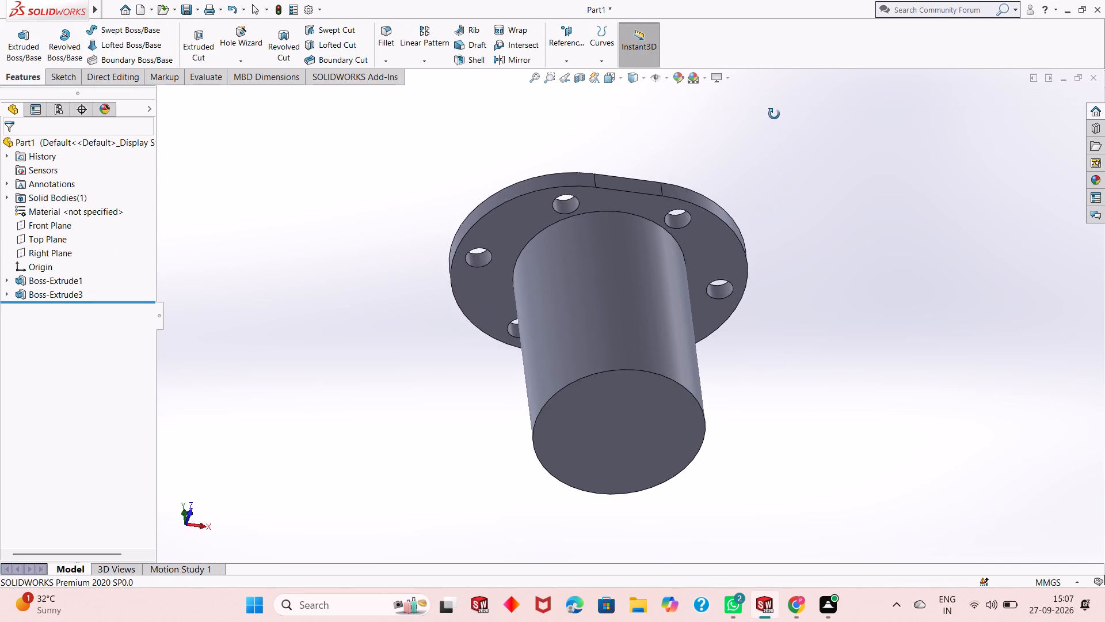
middle_click_drag(774, 114, 769, 330)
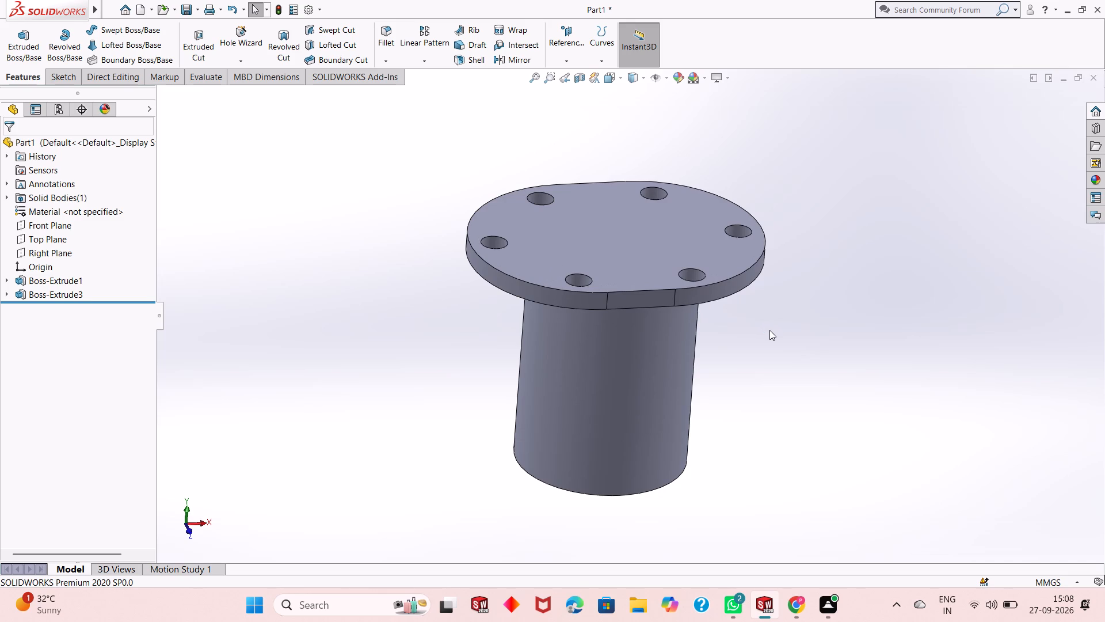
scroll(772, 327, "up", 1)
scroll(772, 327, "down", 1)
scroll(773, 329, "up", 2)
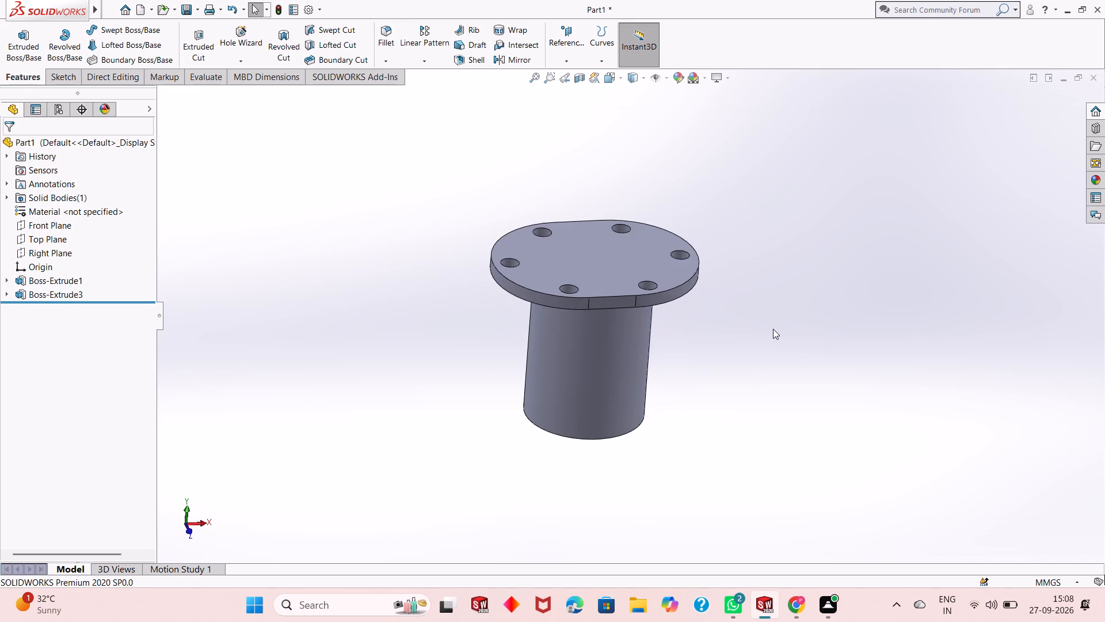
middle_click_drag(769, 347, 768, 306)
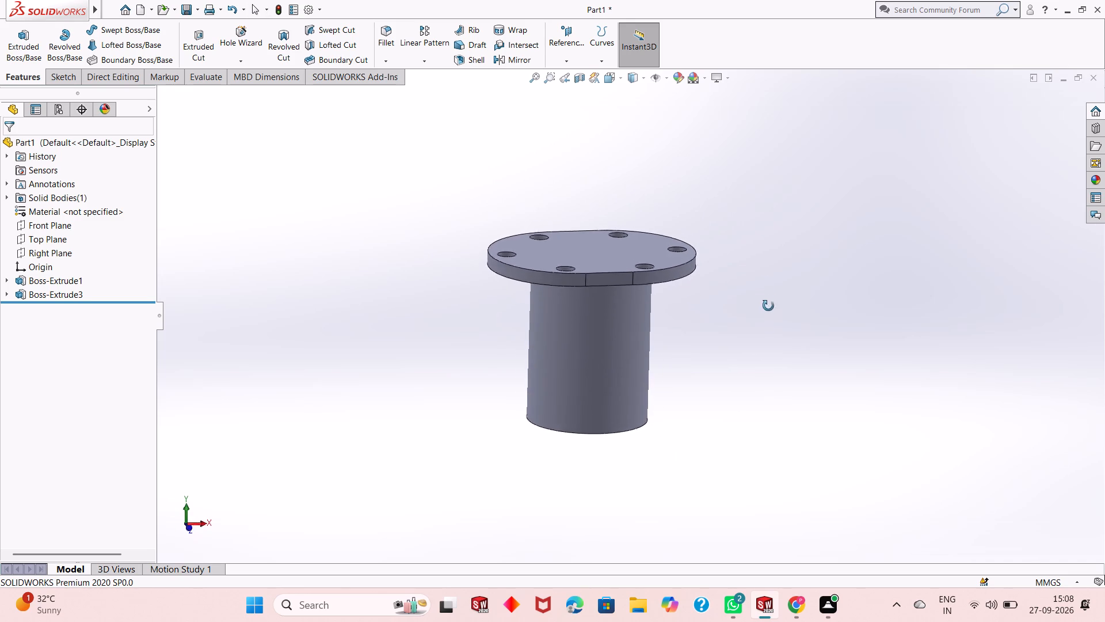
middle_click_drag(768, 306, 755, 313)
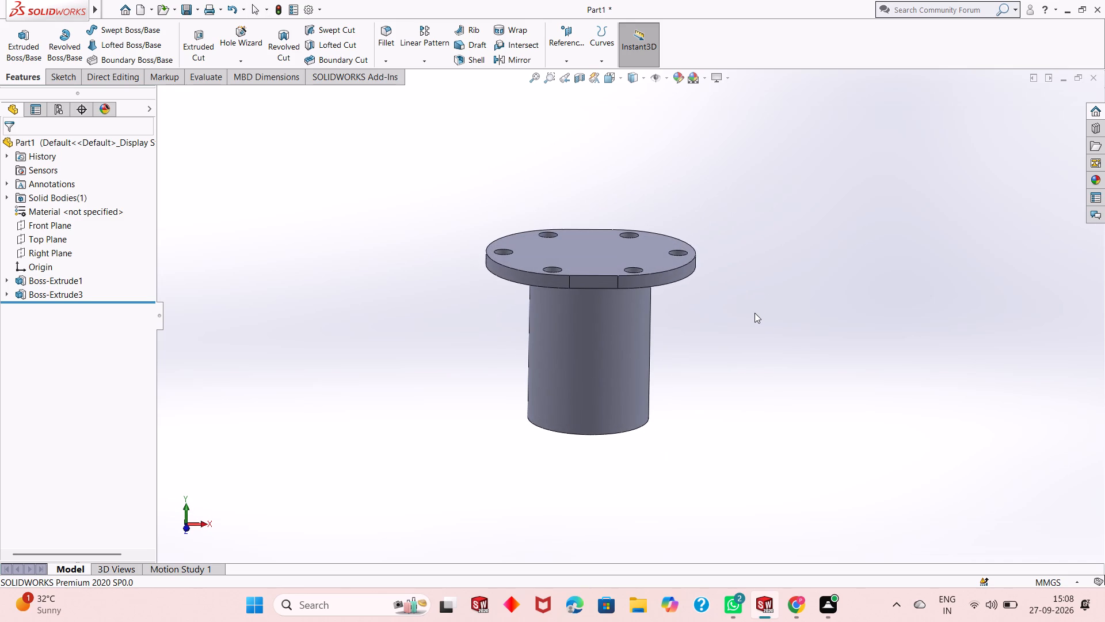
On the flange's top face, sketch a horizontal straight slot around the origin, about 42.6 mm between centres and 25.3 mm wide.
left_click(606, 251)
left_click(659, 218)
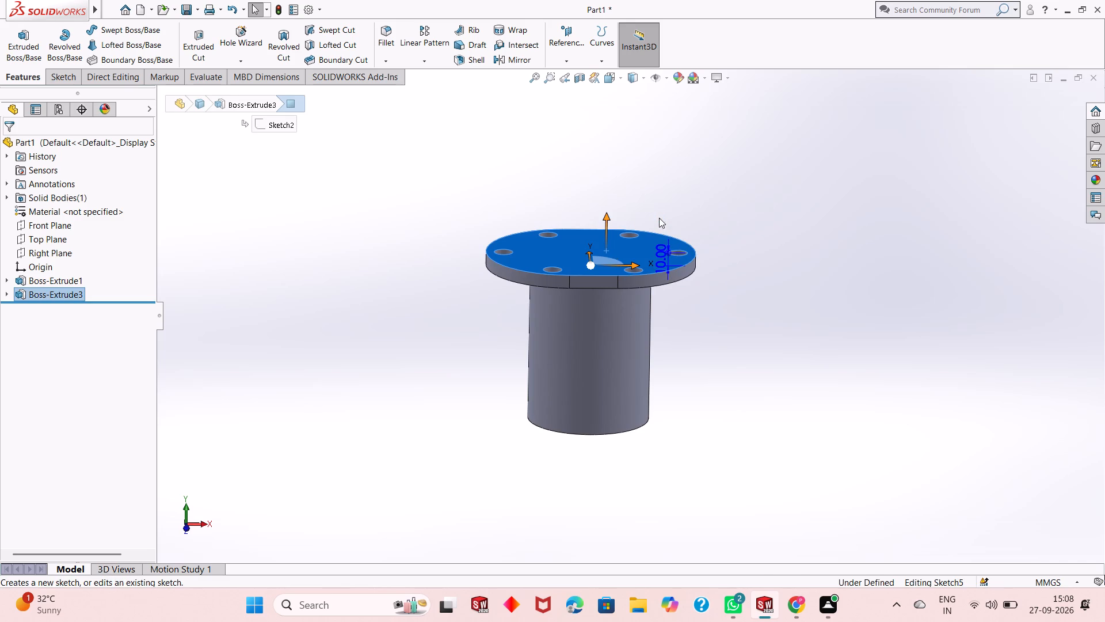
key("ctrl+8")
key("Escape")
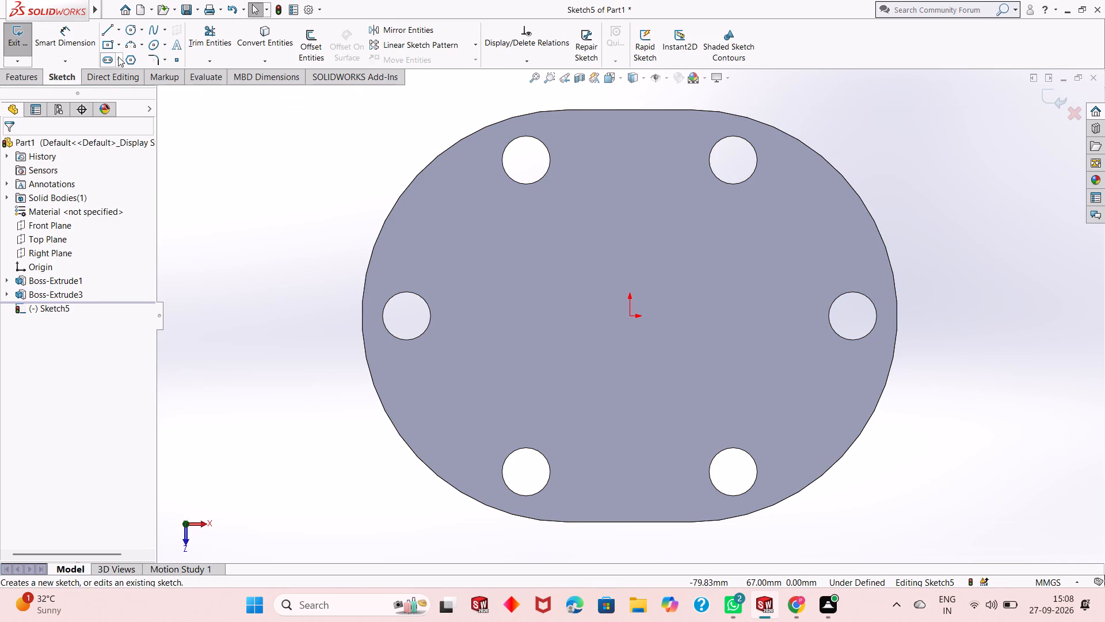
left_click(118, 56)
left_click(144, 81)
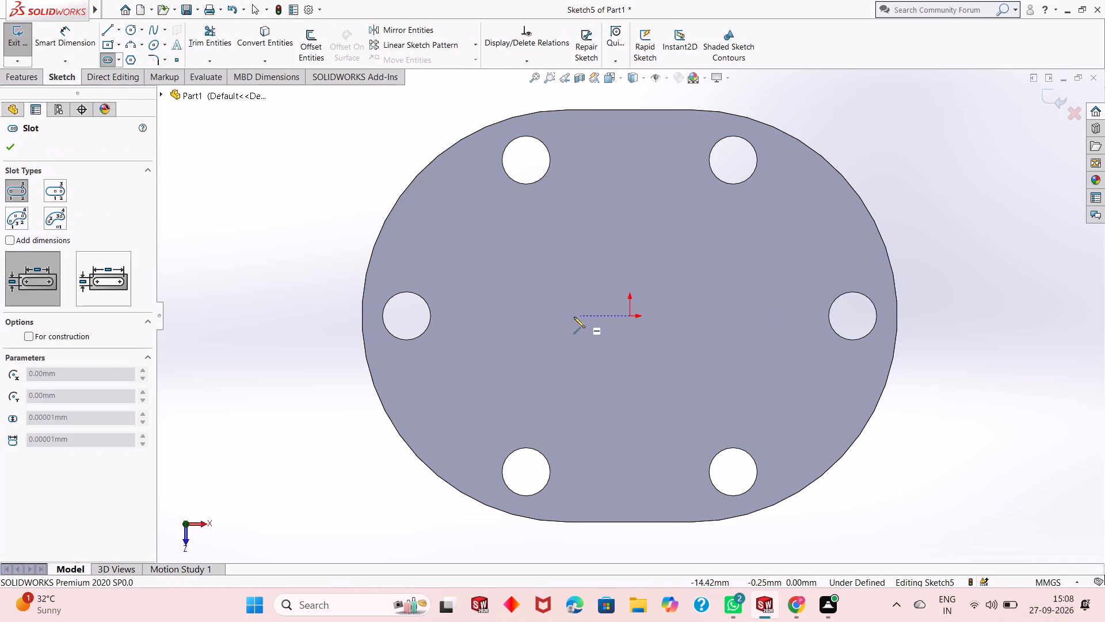
left_click(574, 317)
left_click(720, 315)
left_click(736, 272)
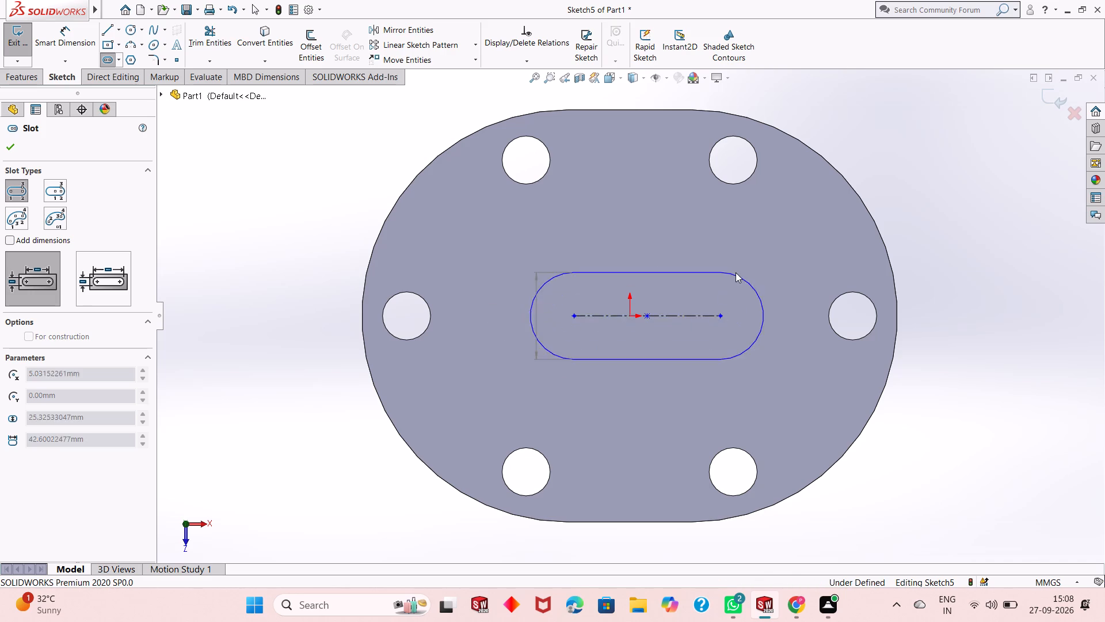
key("Escape")
key("Escape")
key("Escape")
Centre the slot on the origin with a 0 mm horizontal dimension from its centre point.
left_click(57, 41)
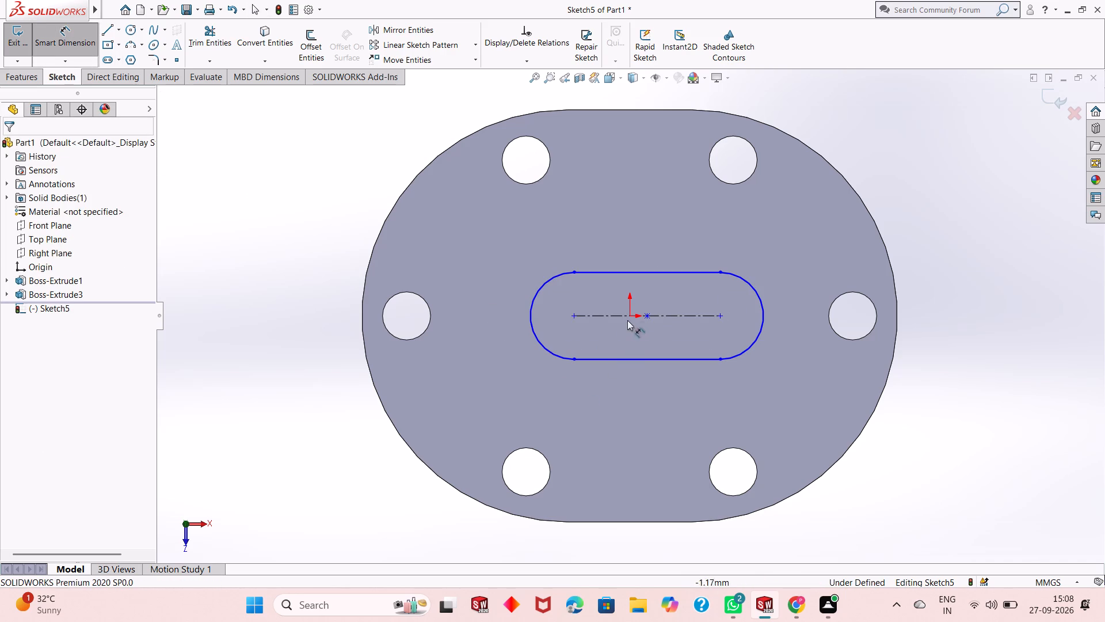
left_click(647, 318)
left_click(630, 318)
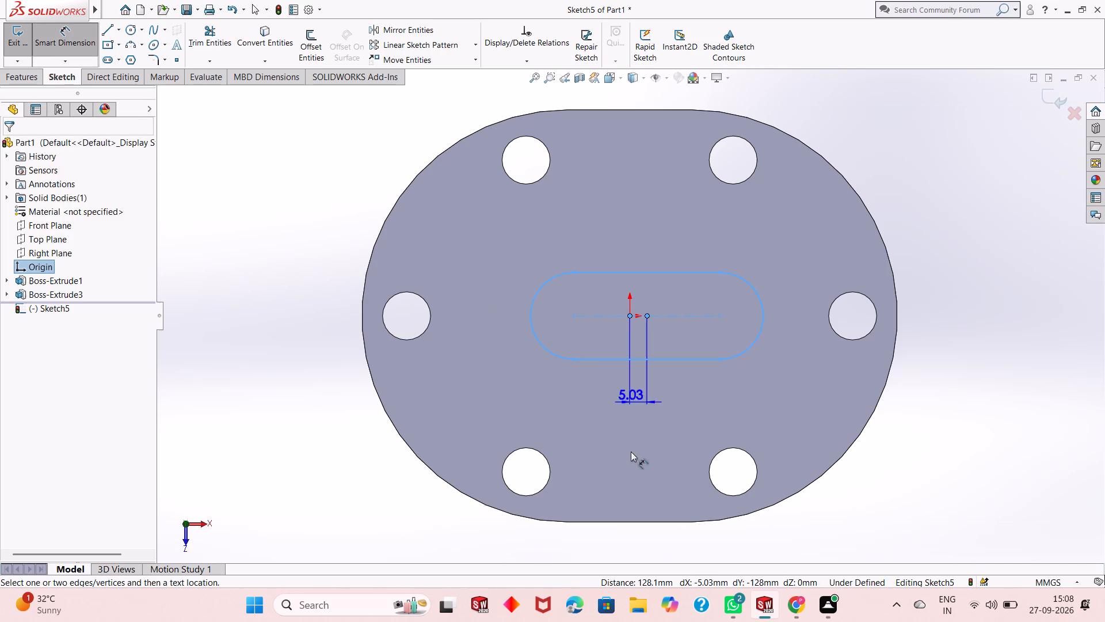
left_click(632, 477)
key("0")
key("Return")
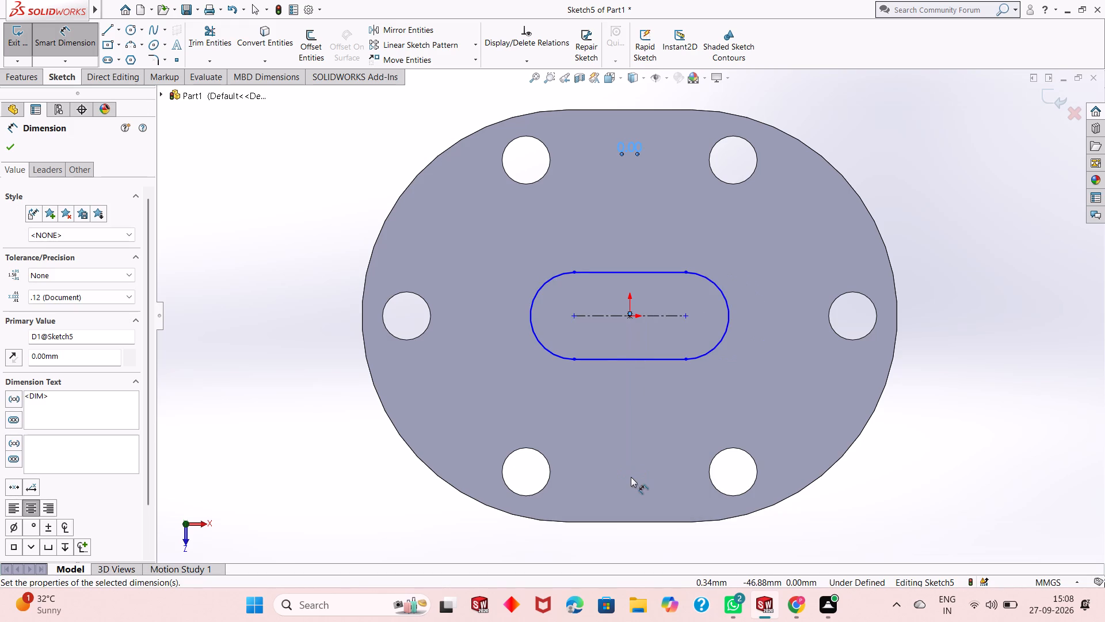
Dimension the slot's end radius to 22 mm and its straight upper edge to 30 mm.
left_click(721, 286)
left_click(756, 240)
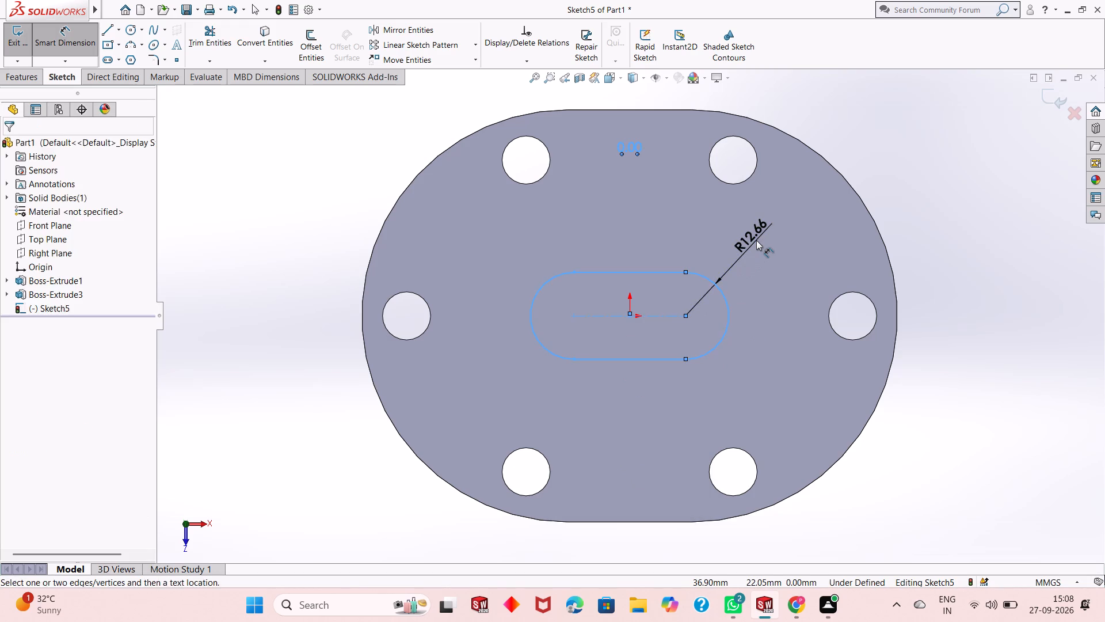
type("22")
key("Return")
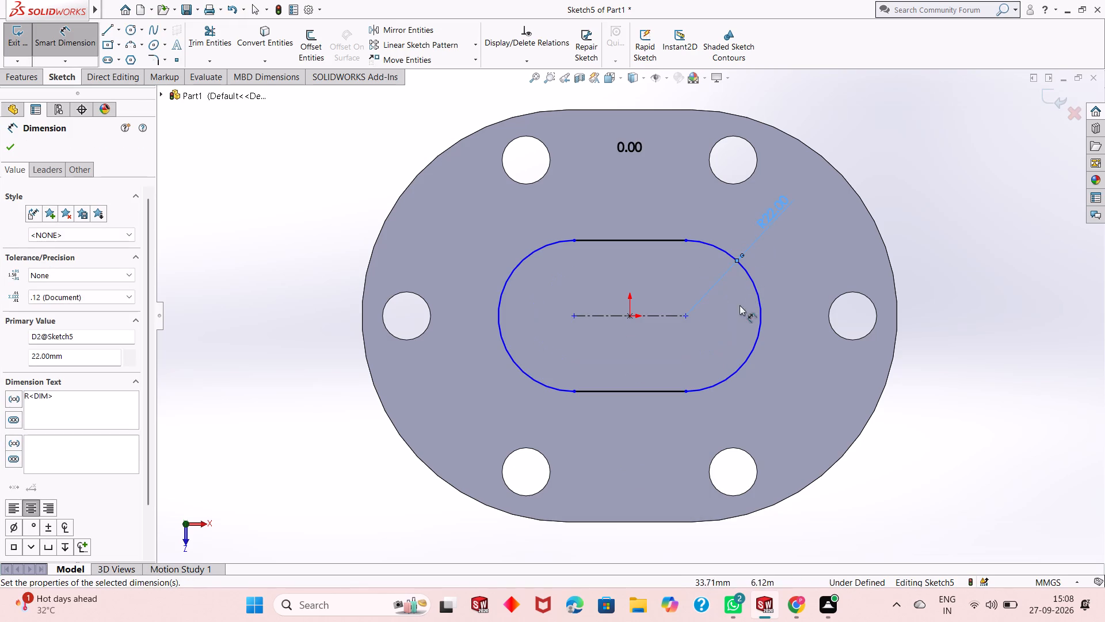
left_click(651, 238)
left_click(640, 103)
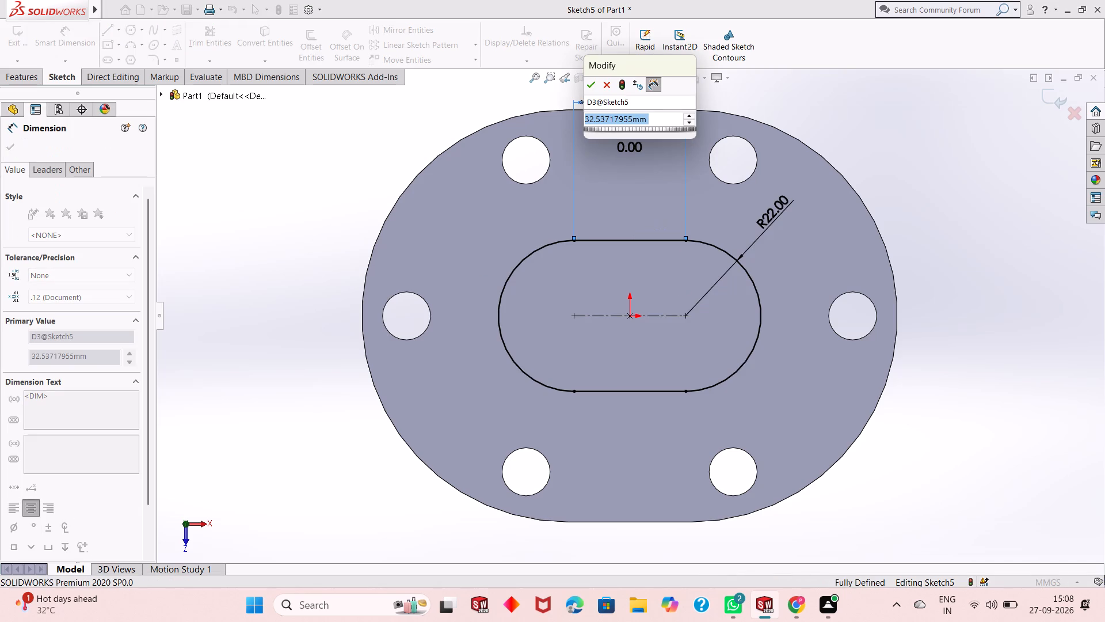
type("30")
key("Return")
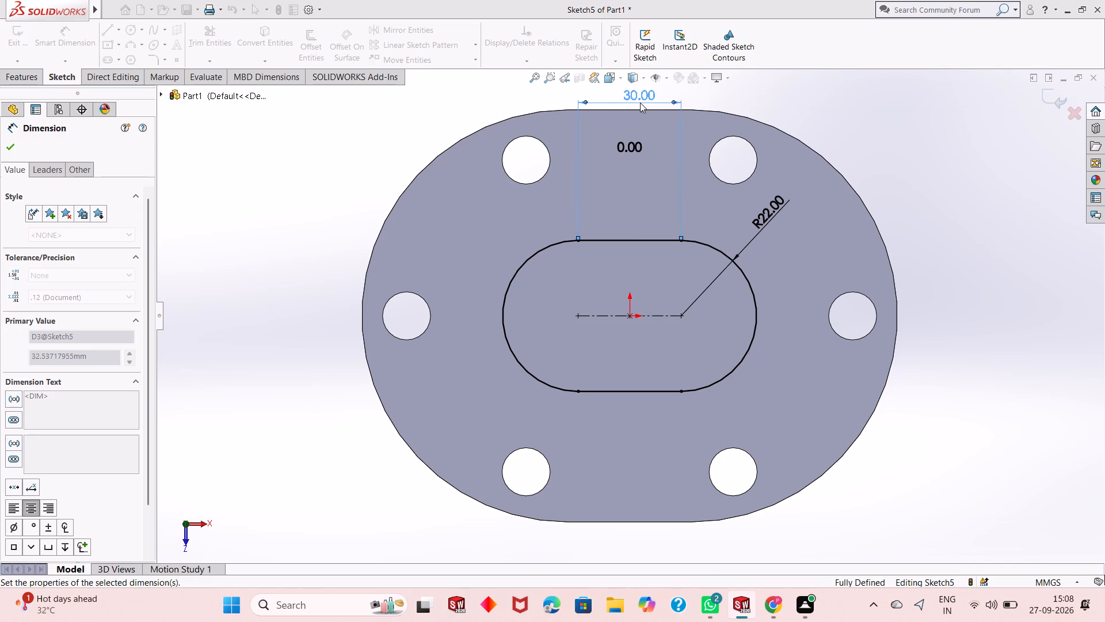
left_click(12, 148)
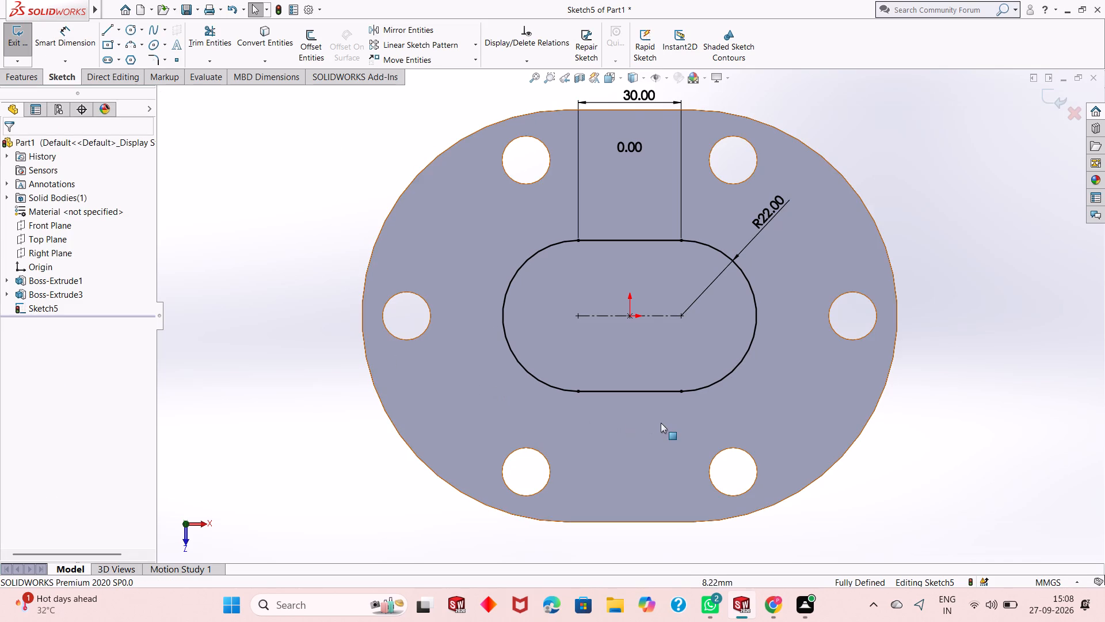
Cut the R22, 30 mm slot profile 26 mm deep (Blind) into the flange and cylinder with Extruded Cut.
middle_click_drag(665, 422, 665, 321)
scroll(665, 320, "up", 3)
scroll(666, 162, "down", 2)
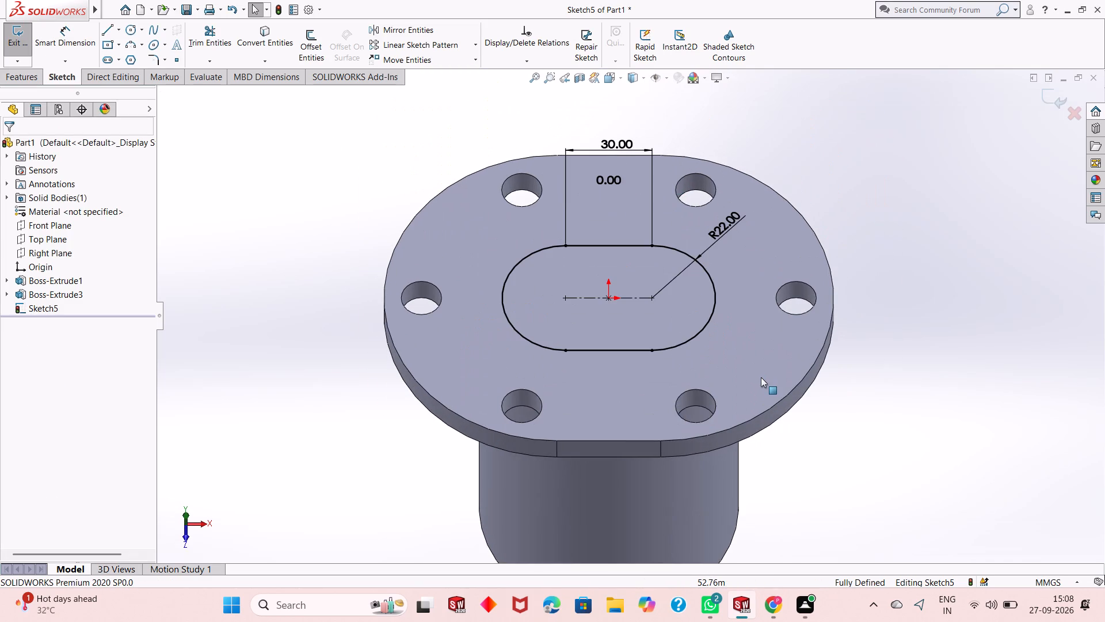
middle_click_drag(761, 377, 760, 312)
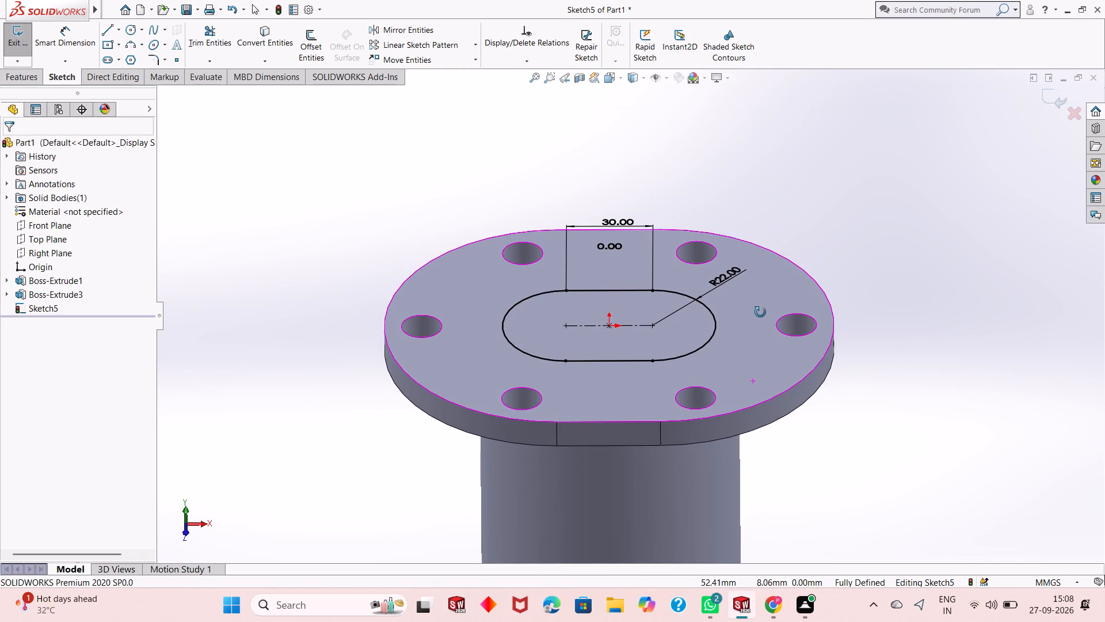
middle_click_drag(760, 312, 760, 314)
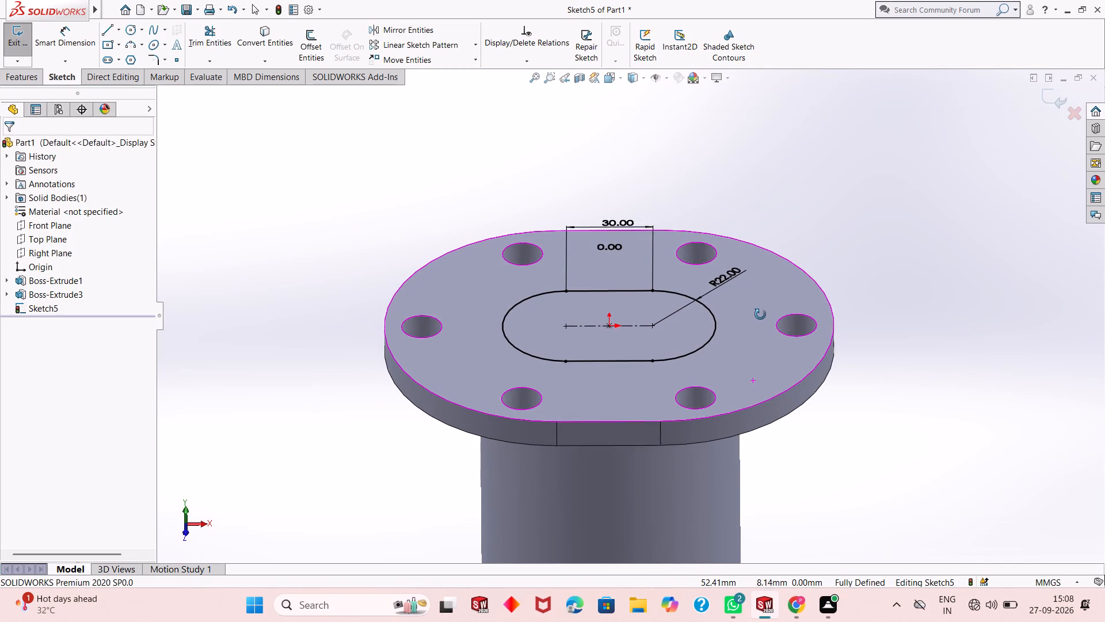
middle_click_drag(760, 314, 784, 335)
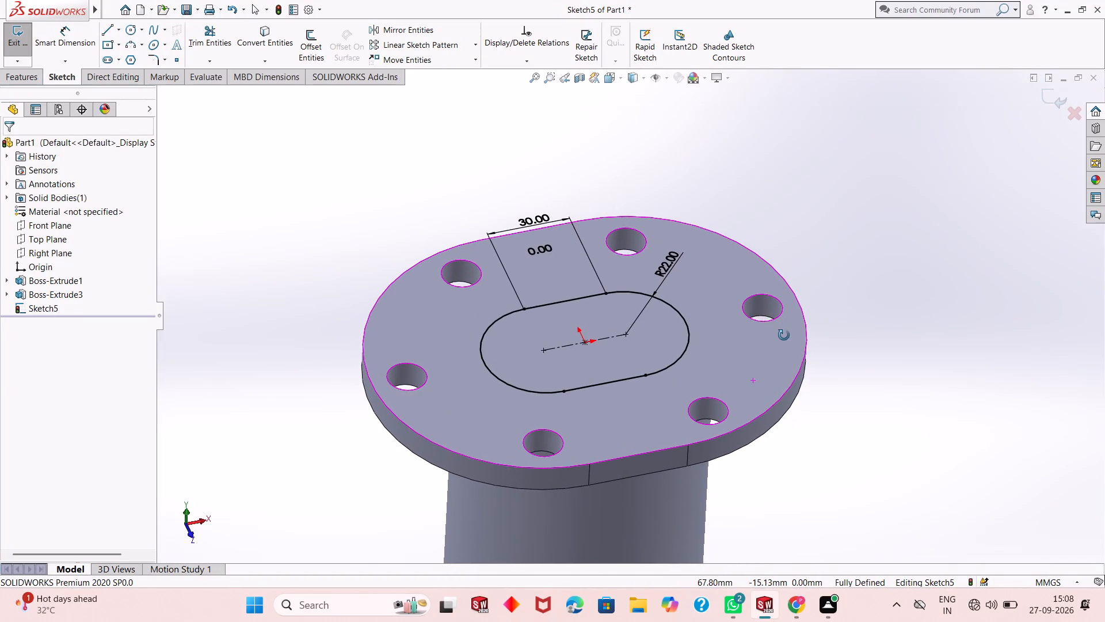
middle_click_drag(784, 335, 784, 344)
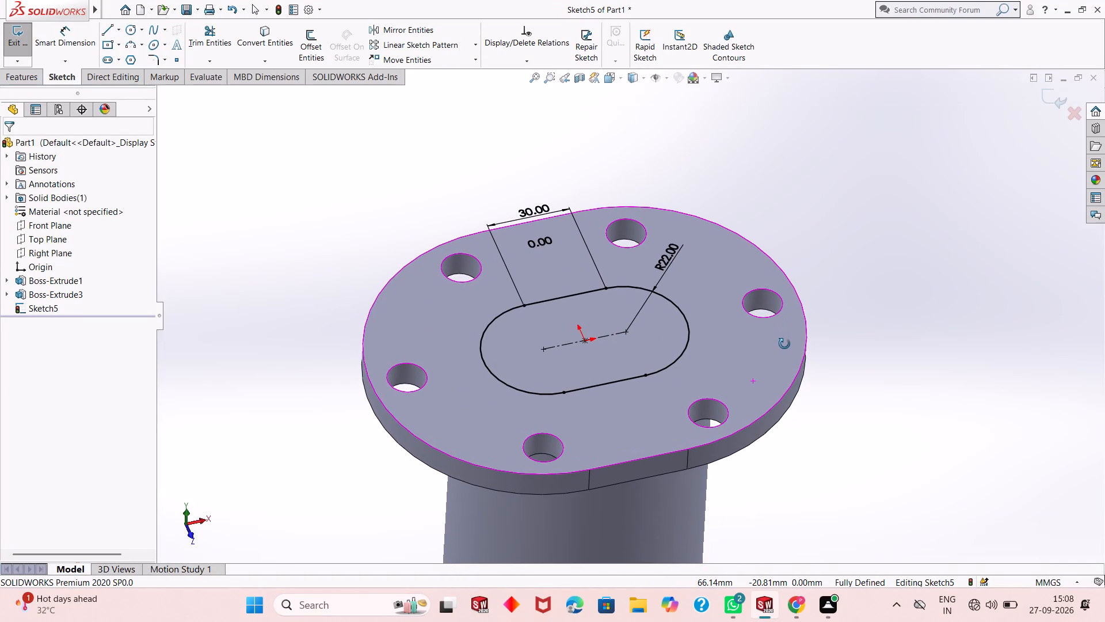
middle_click_drag(784, 344, 779, 309)
scroll(741, 408, "up", 1)
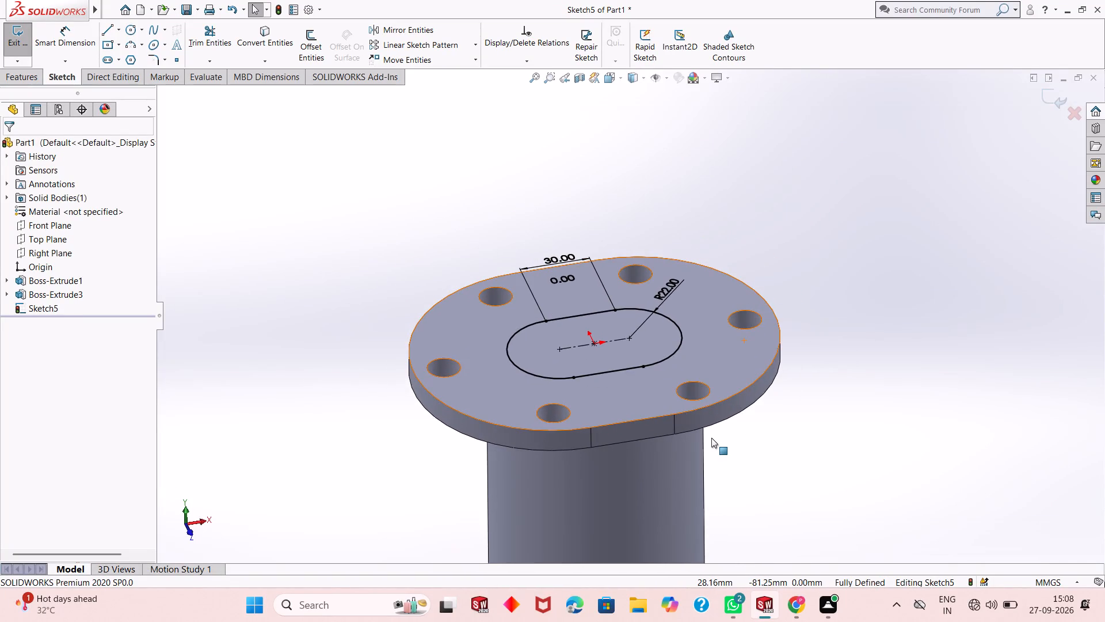
middle_click_drag(711, 438, 706, 411)
left_click(24, 80)
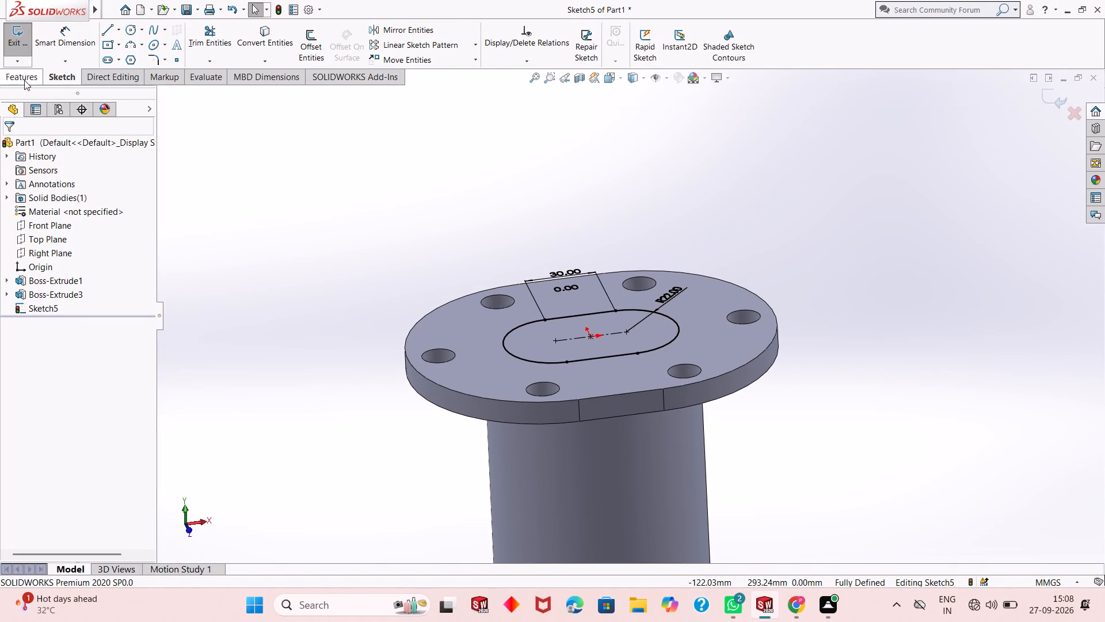
left_click(204, 41)
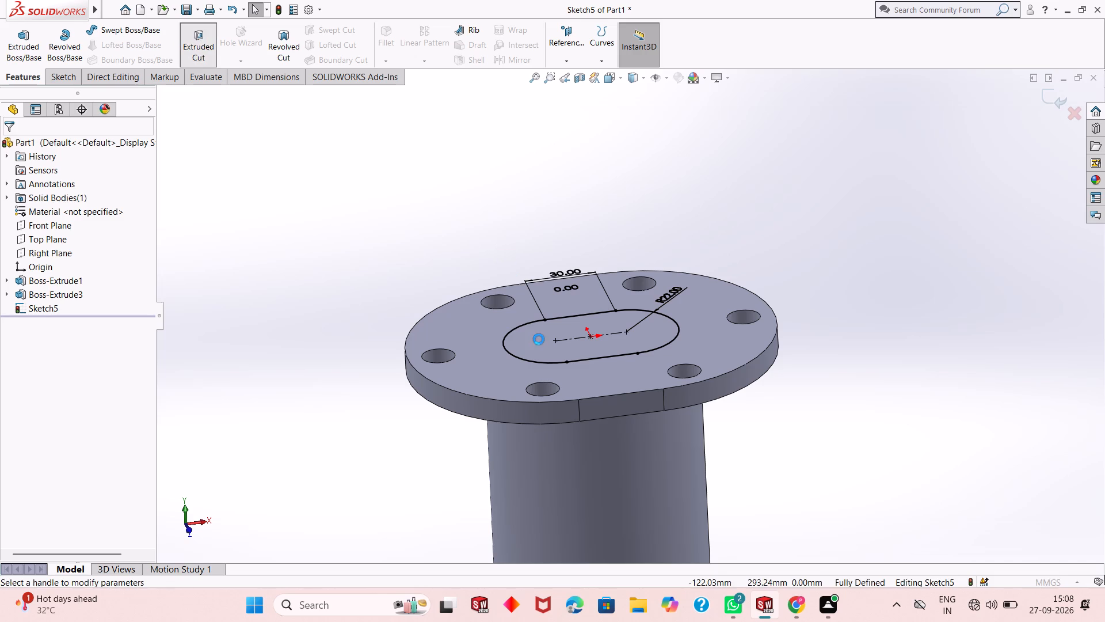
type("26")
key("Return")
left_click(9, 147)
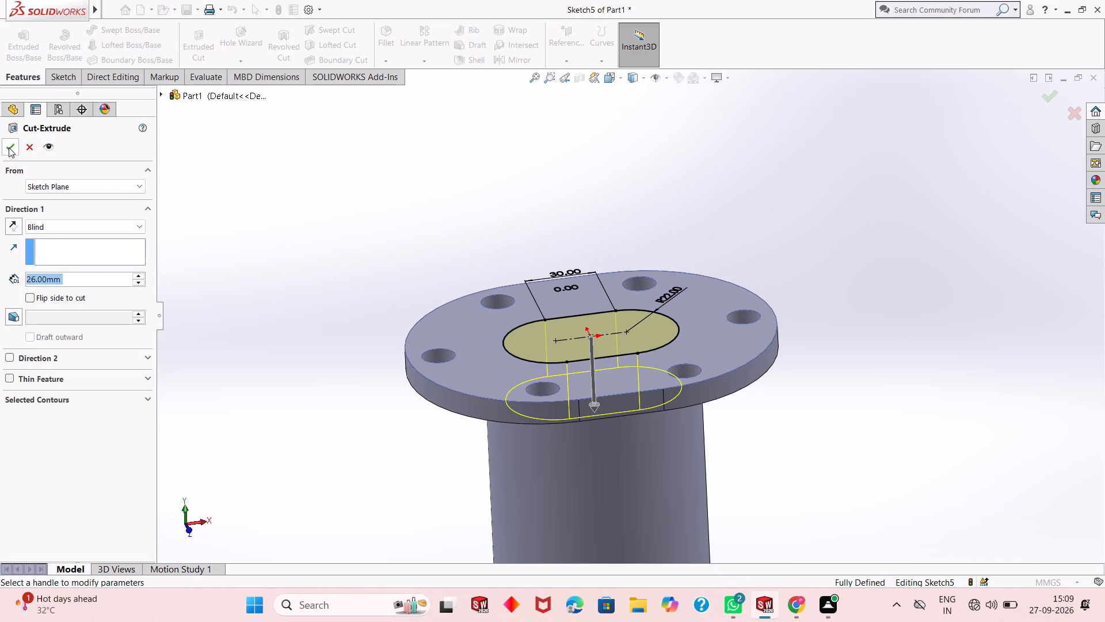
Inspect the slot pocket's depth and the surrounding walls in a section view through the Front Plane.
middle_click_drag(541, 459, 542, 431)
scroll(543, 430, "up", 3)
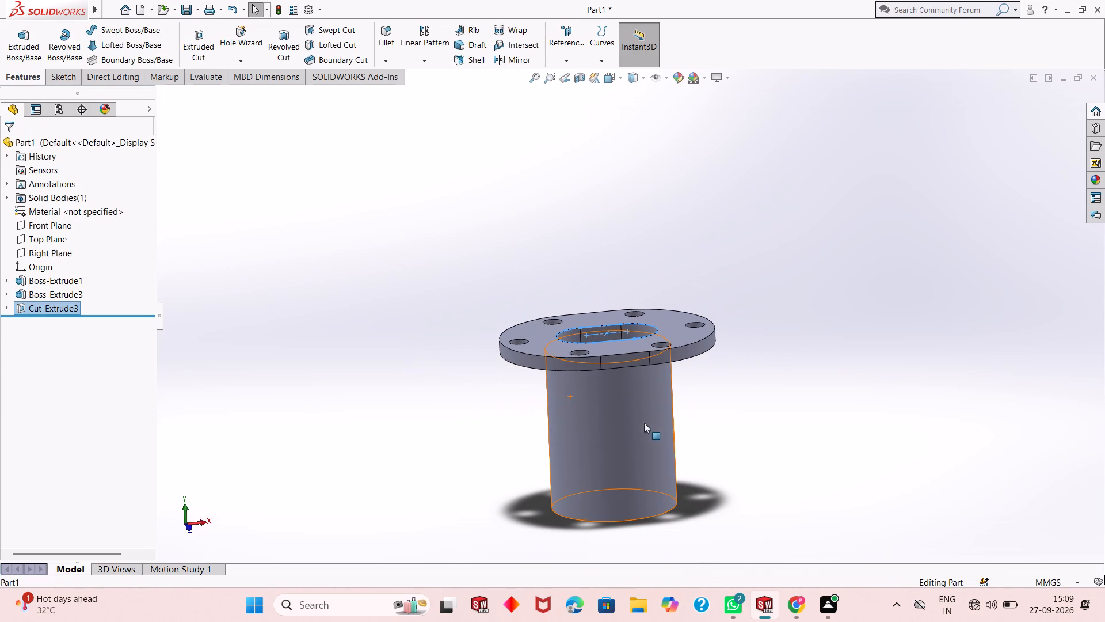
left_click(761, 427)
middle_click_drag(622, 428, 597, 408)
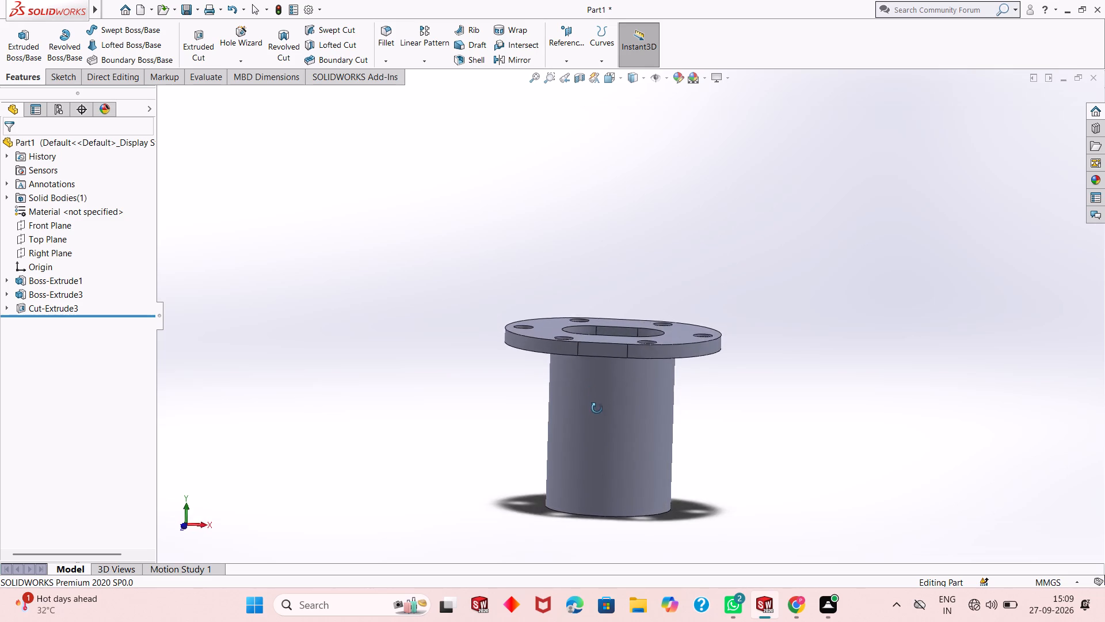
middle_click_drag(597, 408, 618, 409)
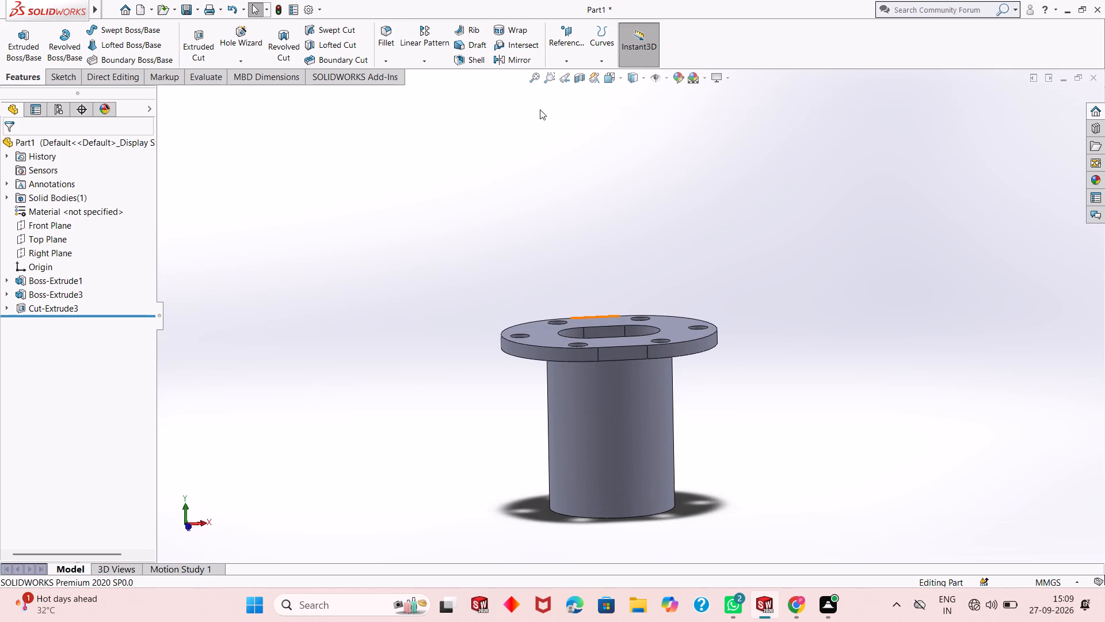
left_click(580, 81)
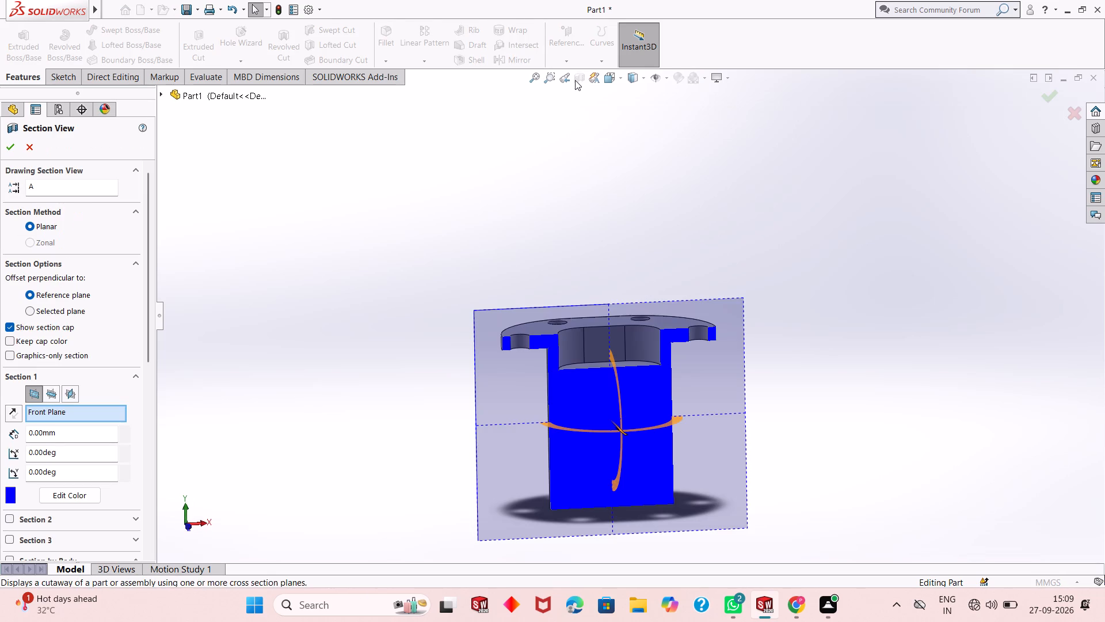
scroll(589, 386, "down", 2)
scroll(641, 380, "down", 2)
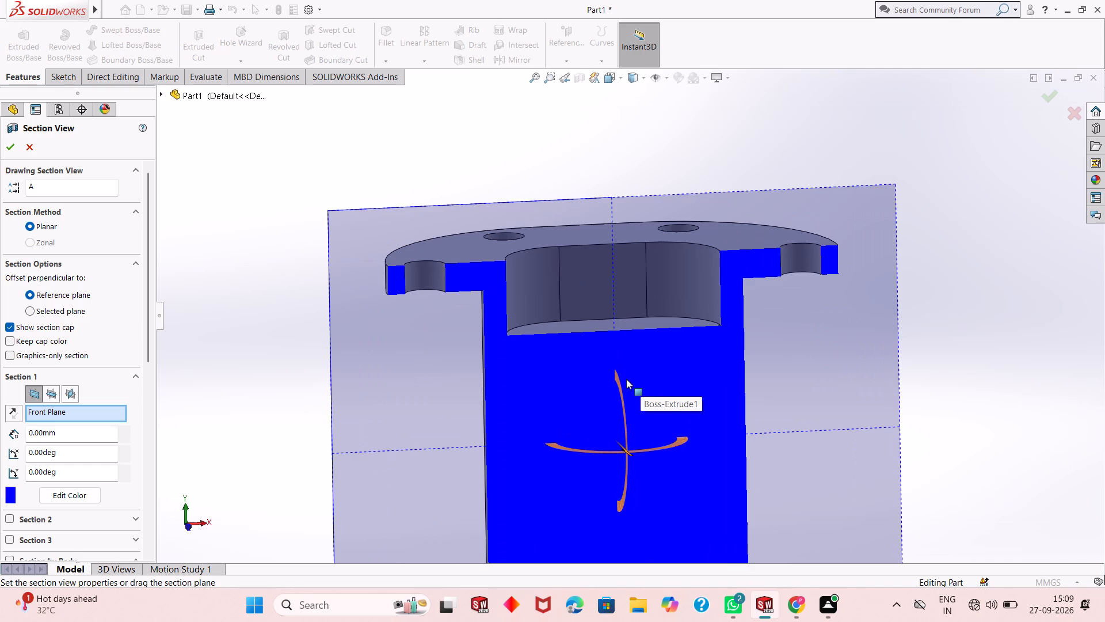
middle_click_drag(796, 386, 776, 360)
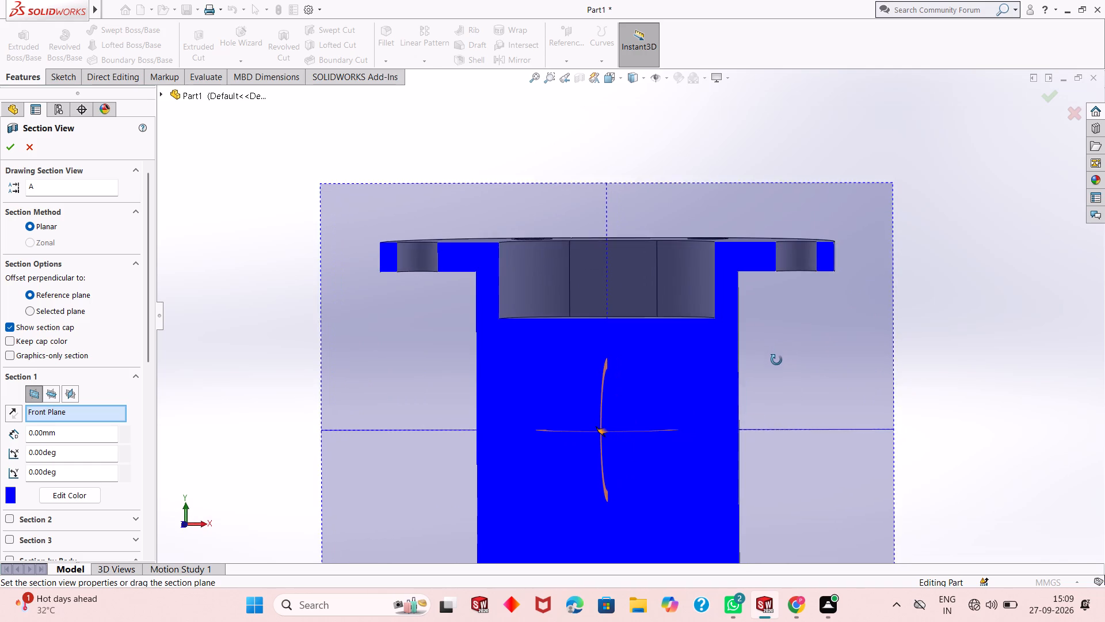
middle_click_drag(776, 360, 776, 361)
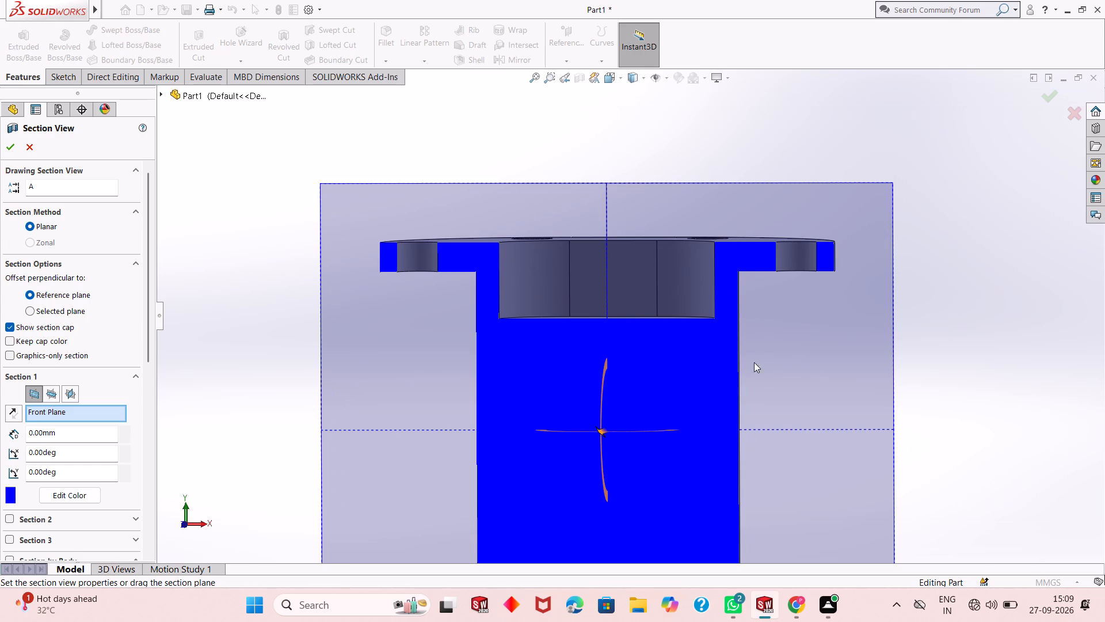
scroll(671, 339, "down", 2)
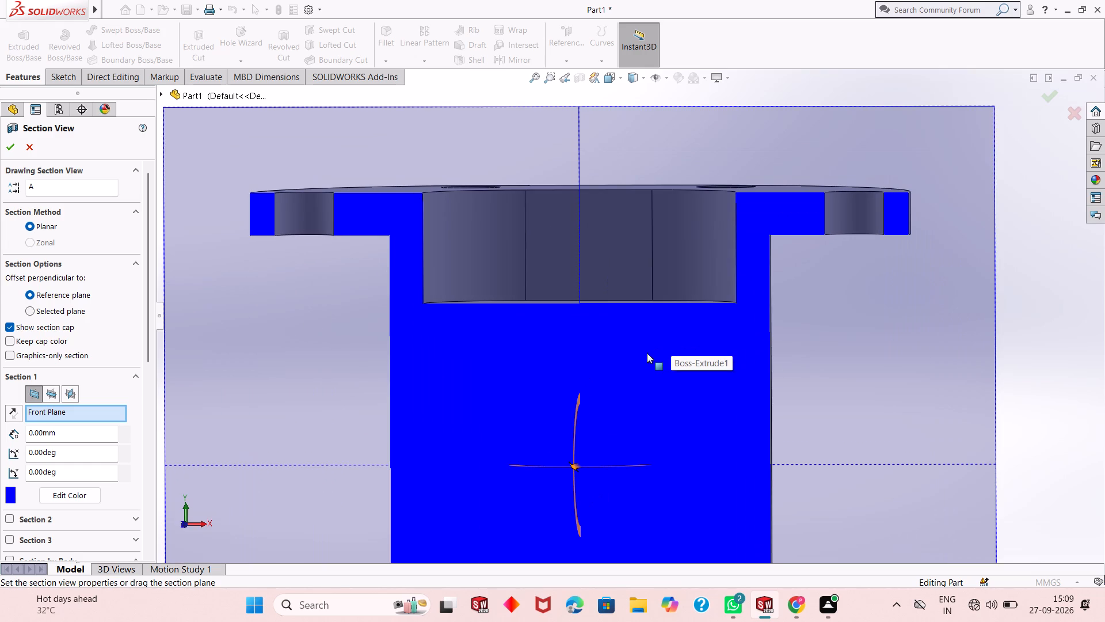
scroll(647, 353, "down", 1)
scroll(647, 354, "up", 2)
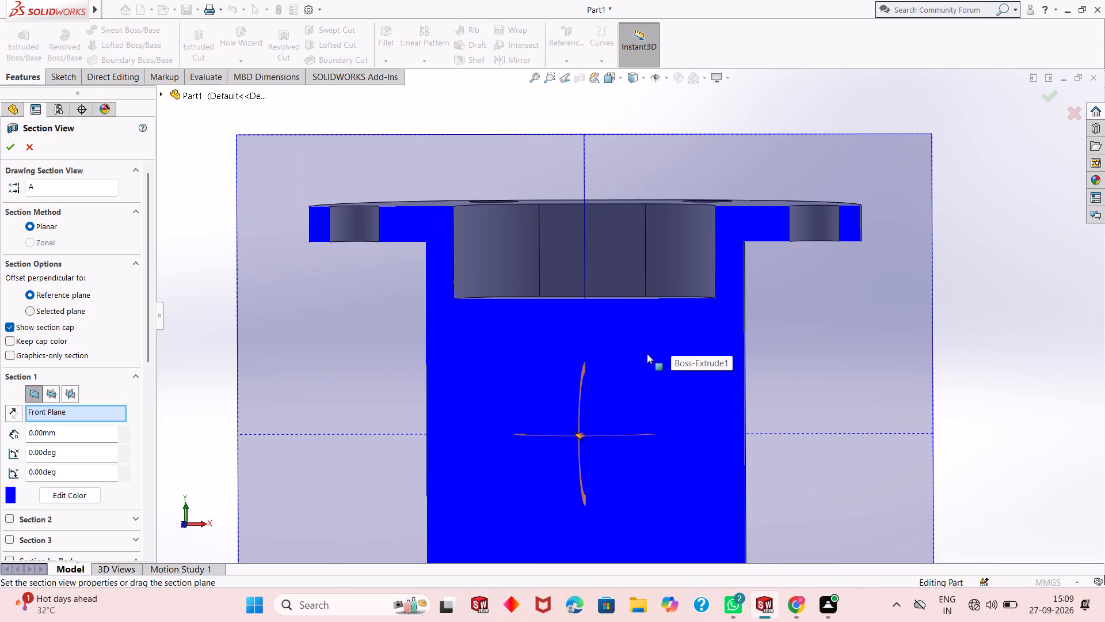
scroll(647, 354, "down", 1)
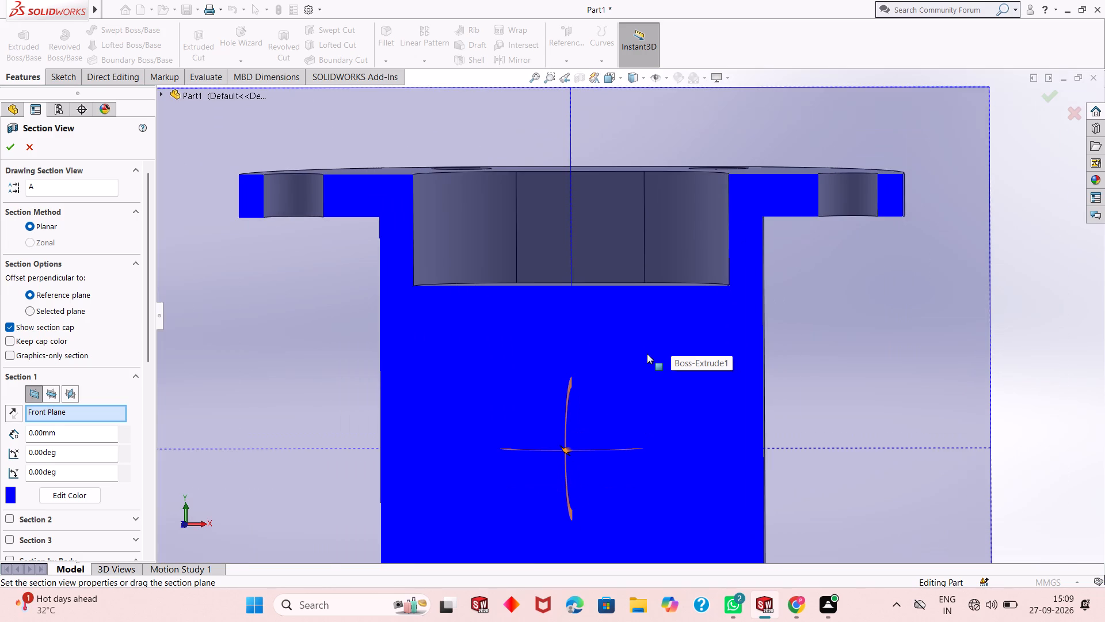
scroll(647, 354, "up", 1)
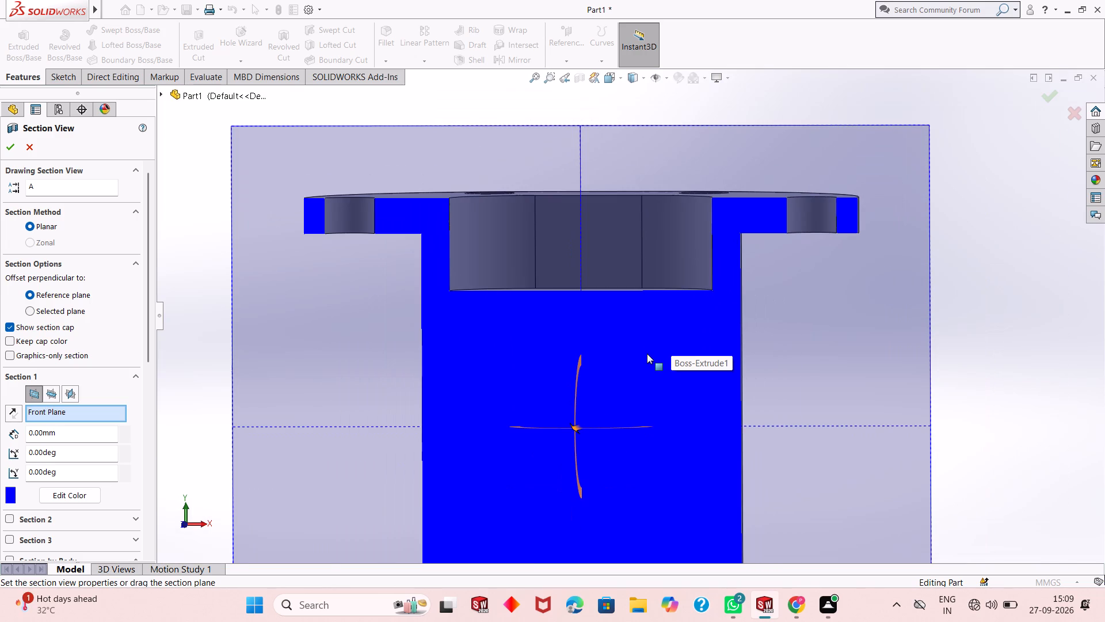
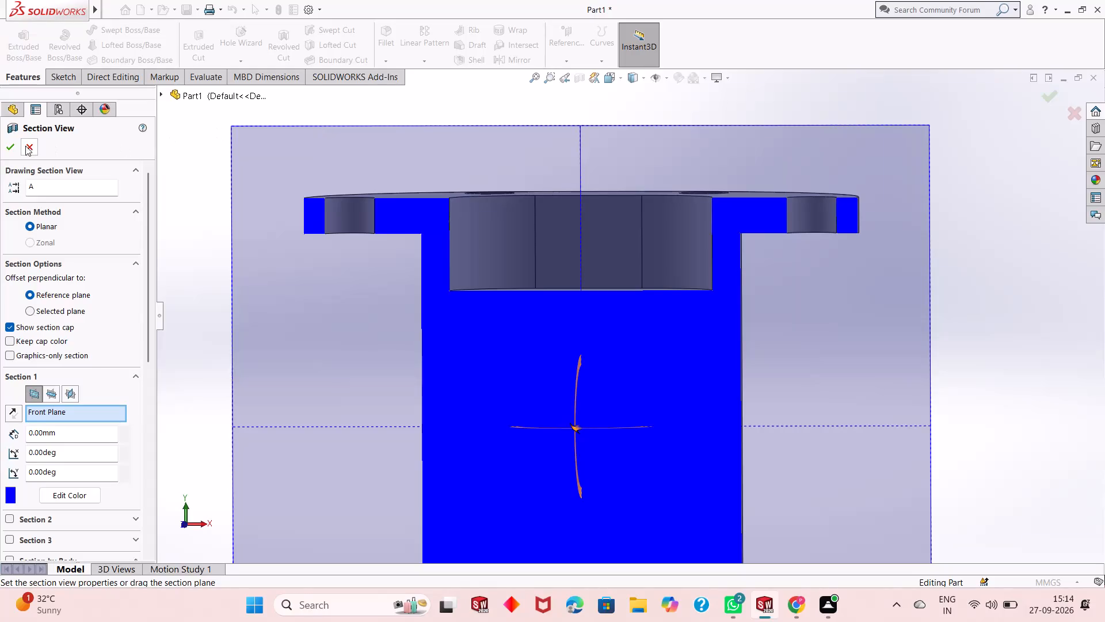
Close the section view and set the base cylinder's sketch diameter to 80 mm.
left_click(25, 148)
scroll(496, 308, "up", 3)
middle_click_drag(554, 304, 577, 384)
scroll(574, 376, "up", 1)
left_click(48, 281)
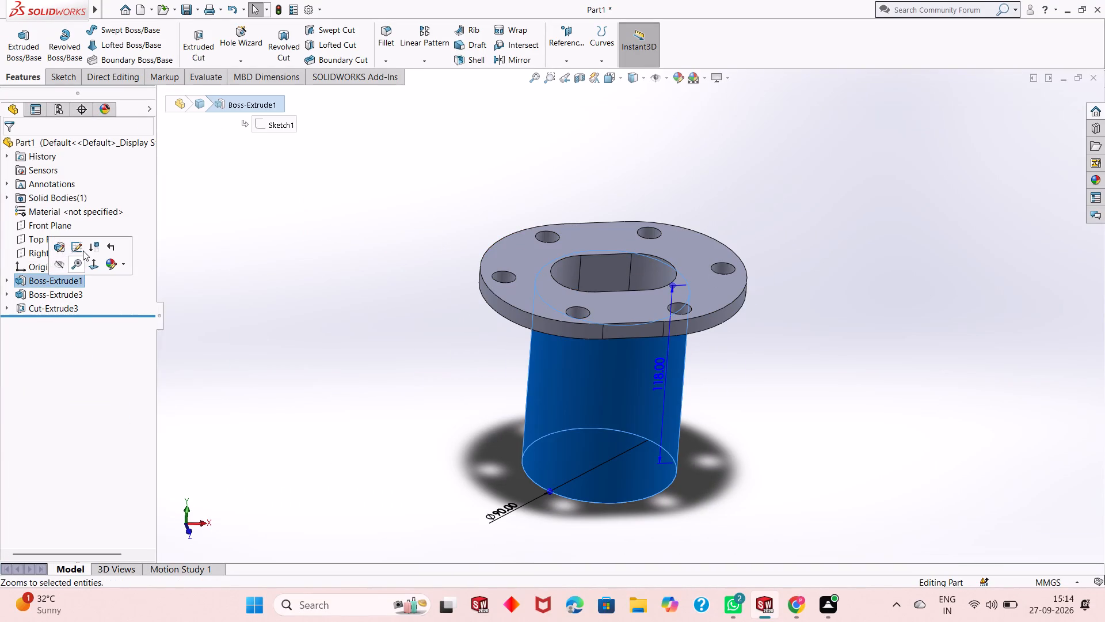
left_click(83, 247)
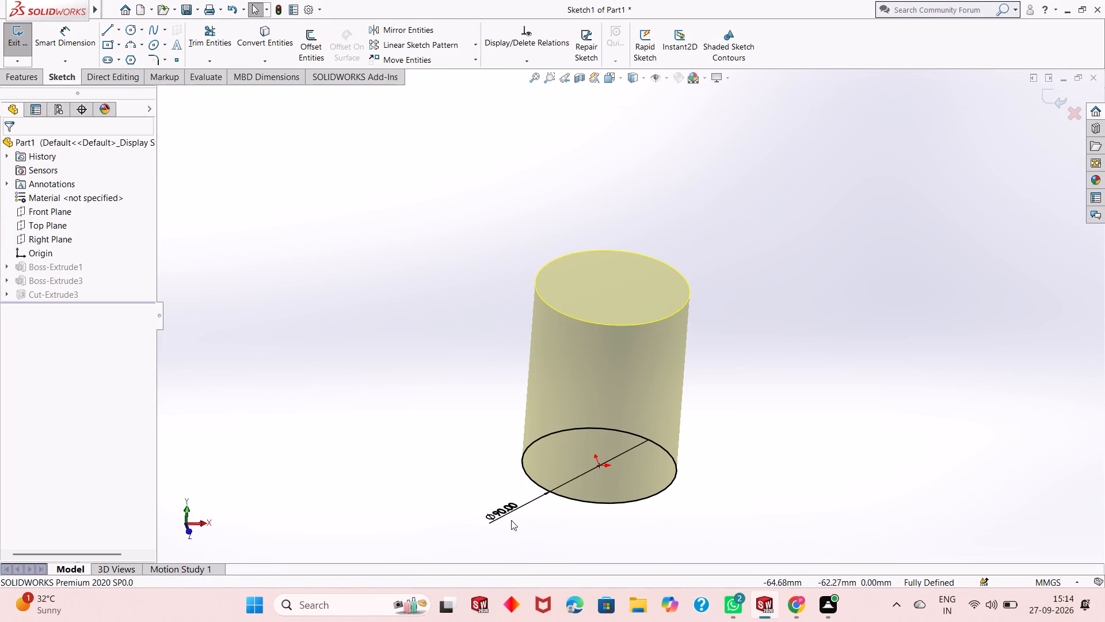
double_click(509, 510)
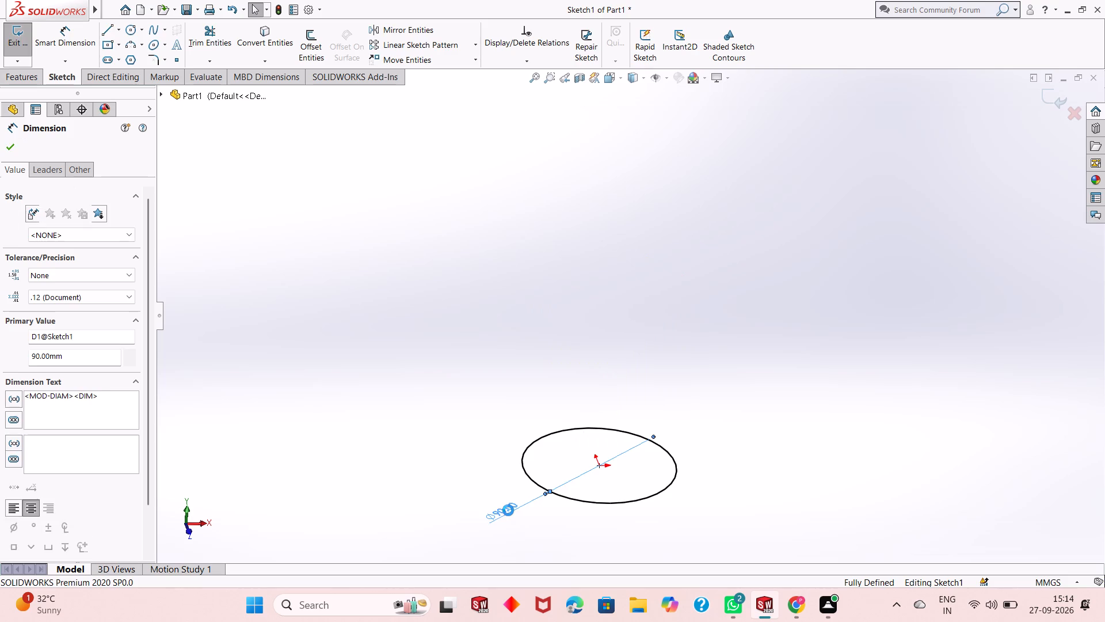
type("80")
key("Return")
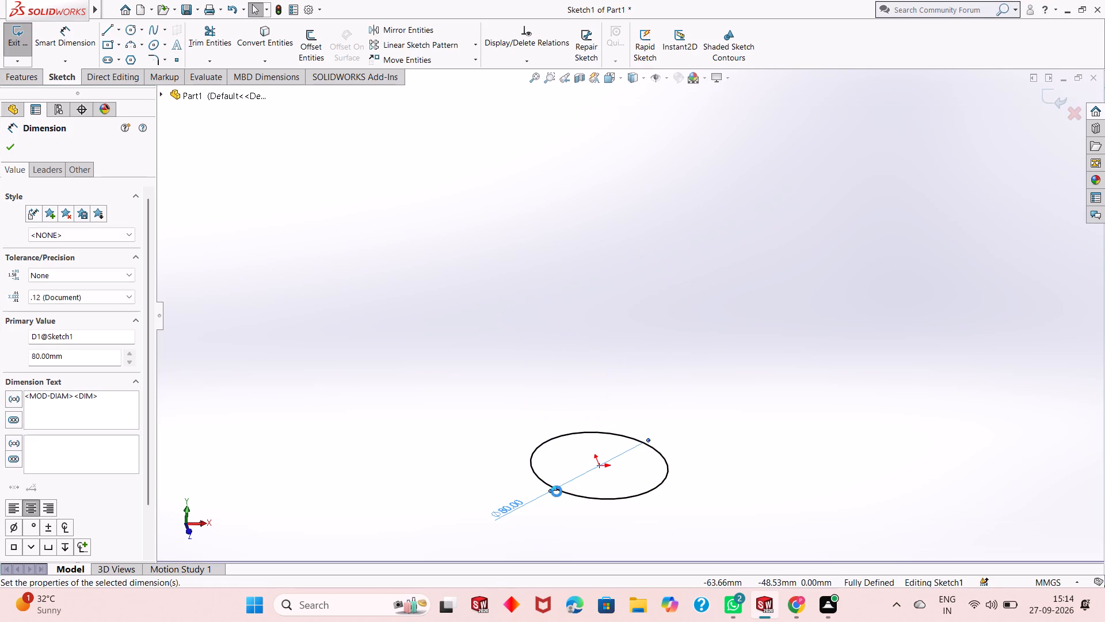
left_click(1047, 102)
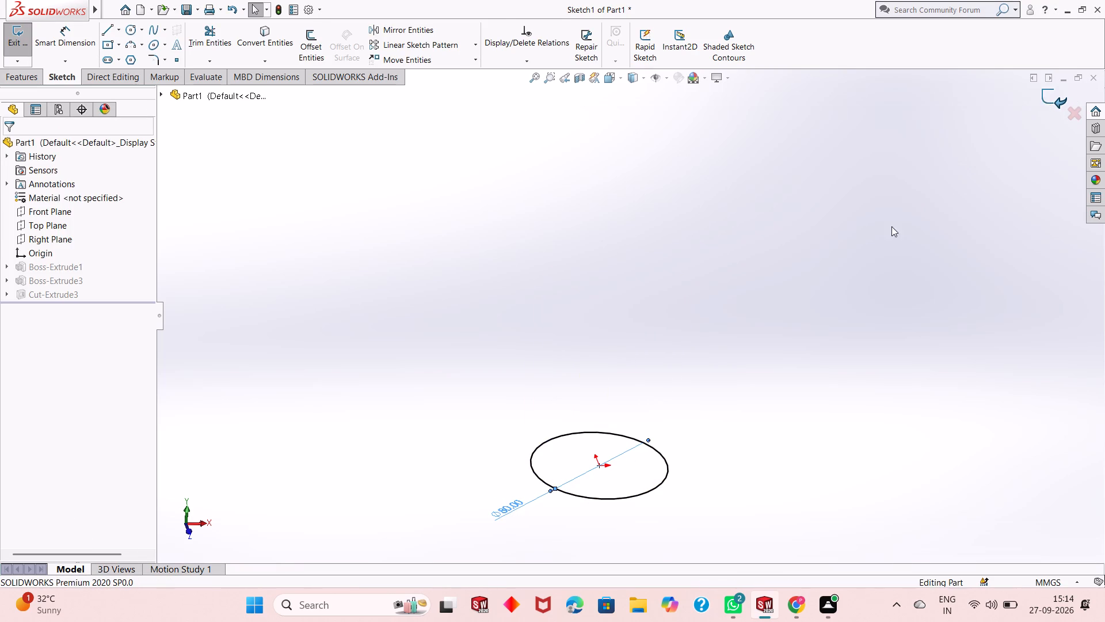
Review the dimensions in the flange's sketch, including its straight edge and end radius, and leave the sketch without edits.
middle_click_drag(697, 386, 694, 411)
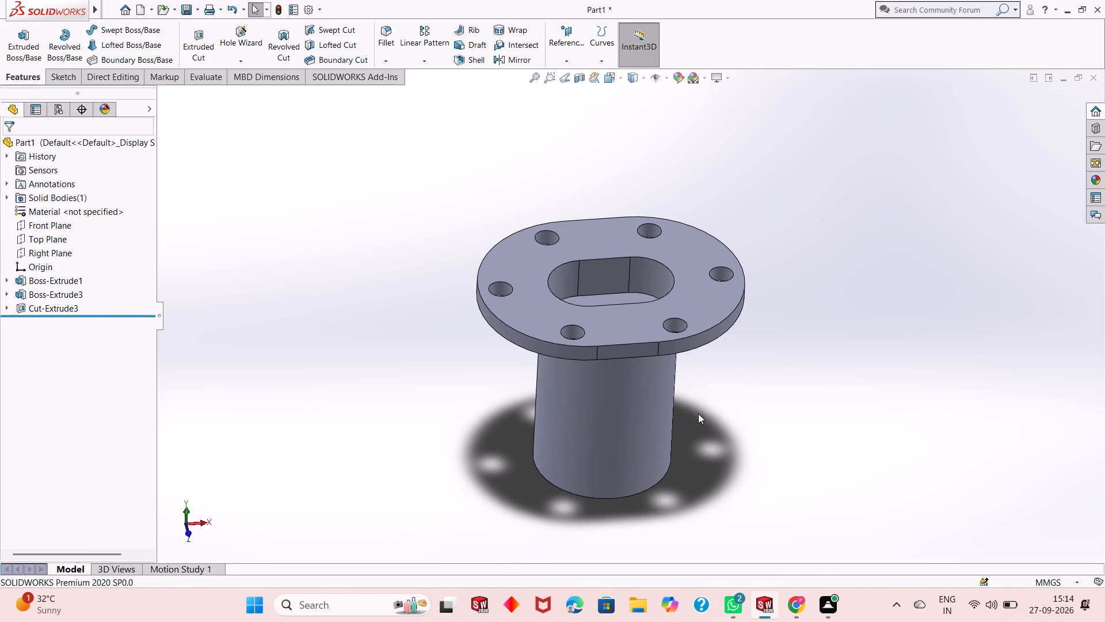
middle_click_drag(703, 385, 704, 417)
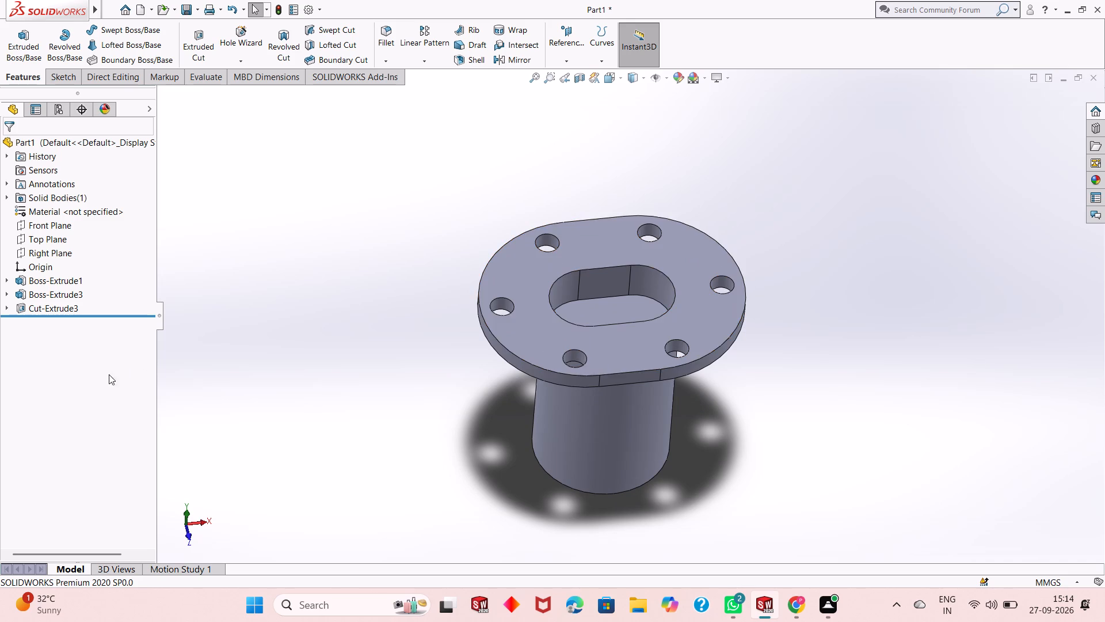
left_click(69, 294)
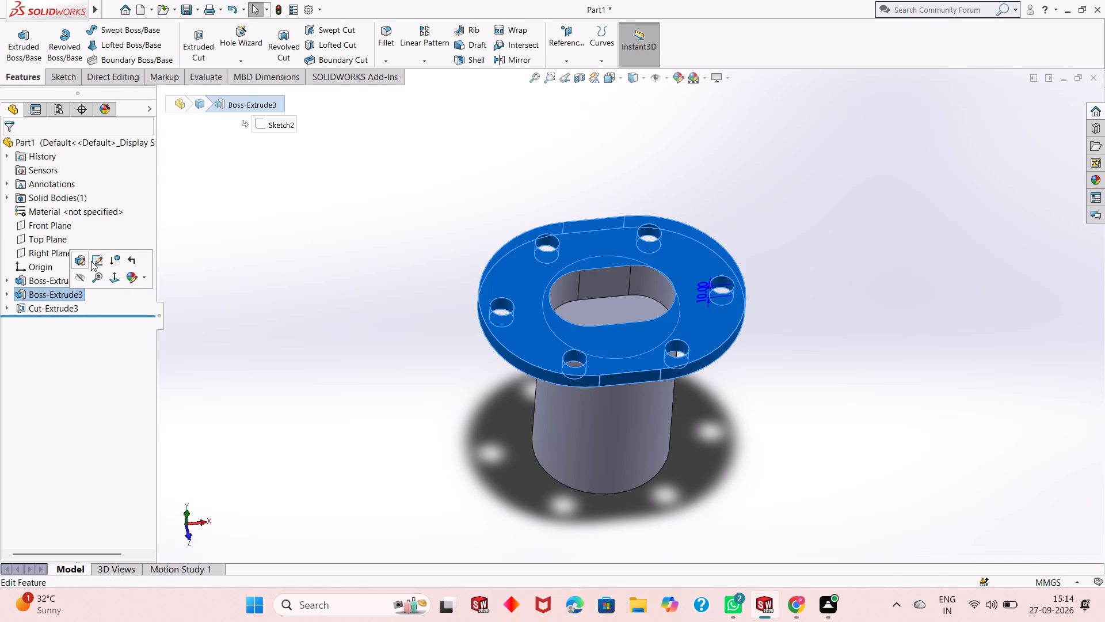
left_click(91, 261)
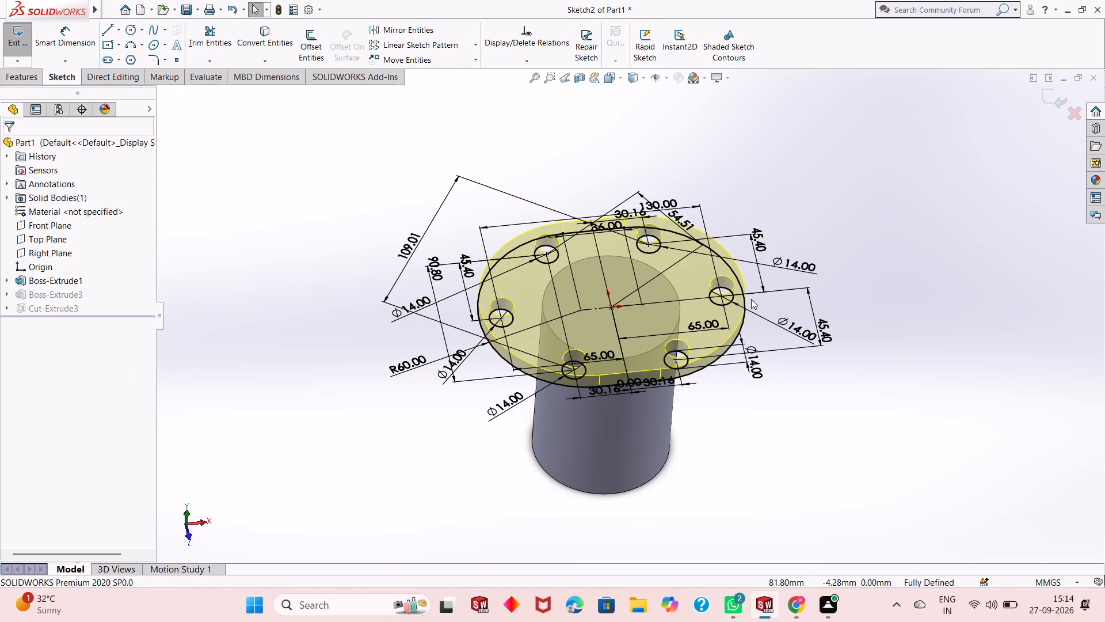
key("Escape")
key("Escape")
key("Escape")
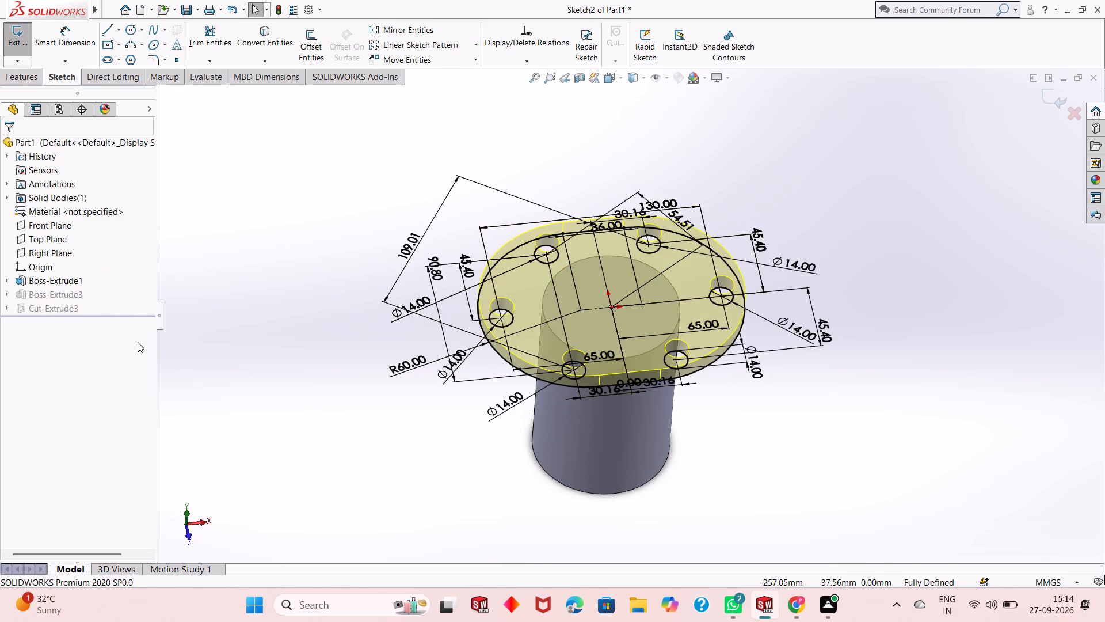
middle_click_drag(592, 301, 571, 378)
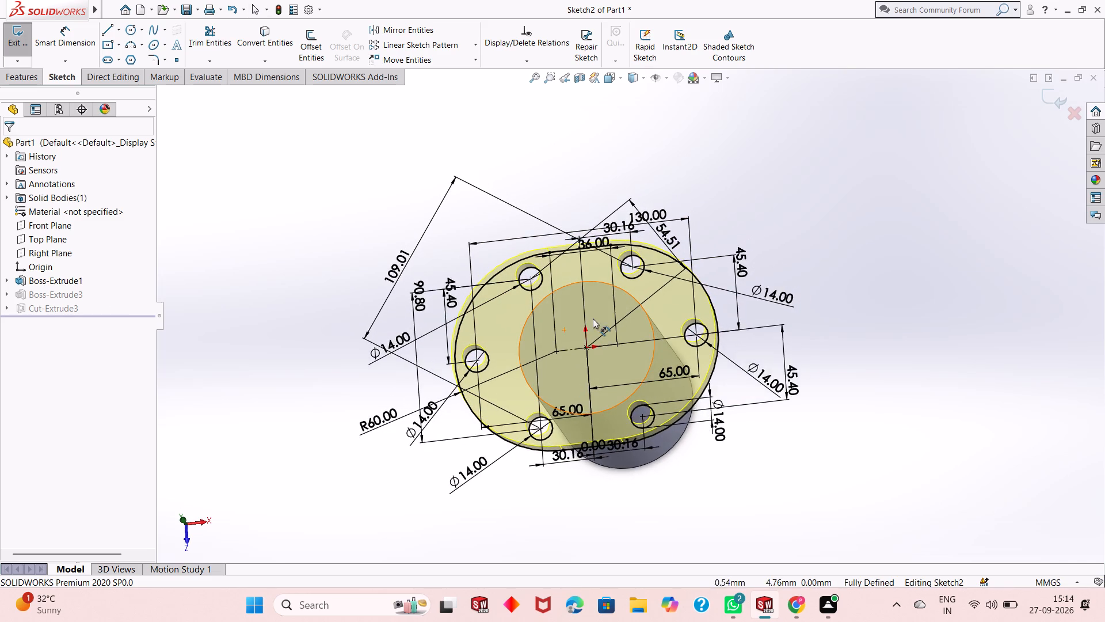
scroll(594, 313, "down", 2)
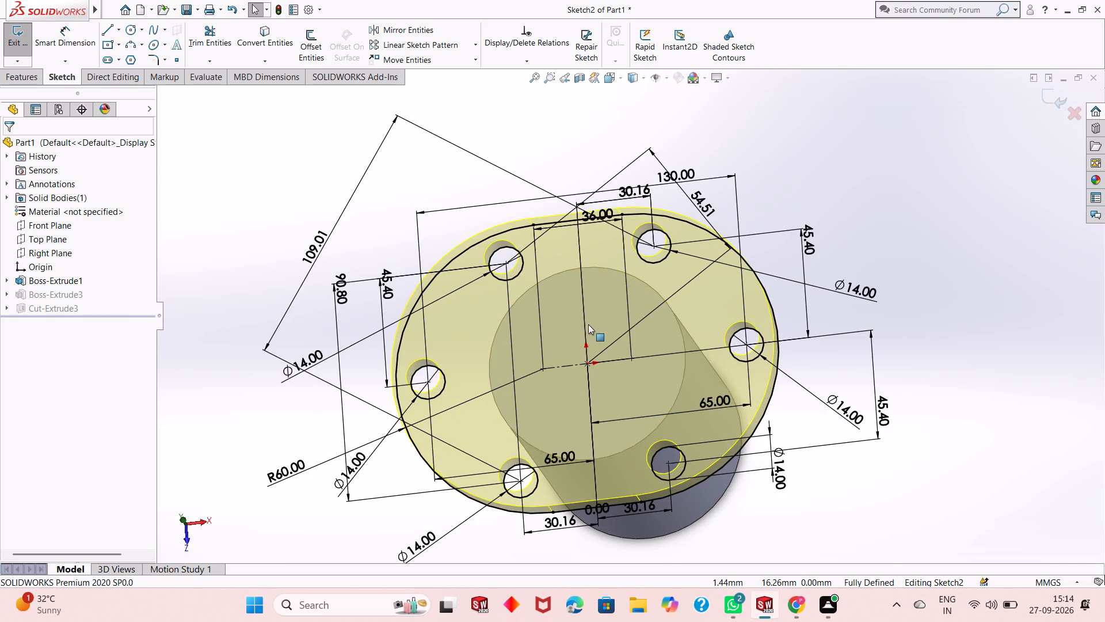
scroll(588, 324, "down", 2)
scroll(588, 324, "up", 2)
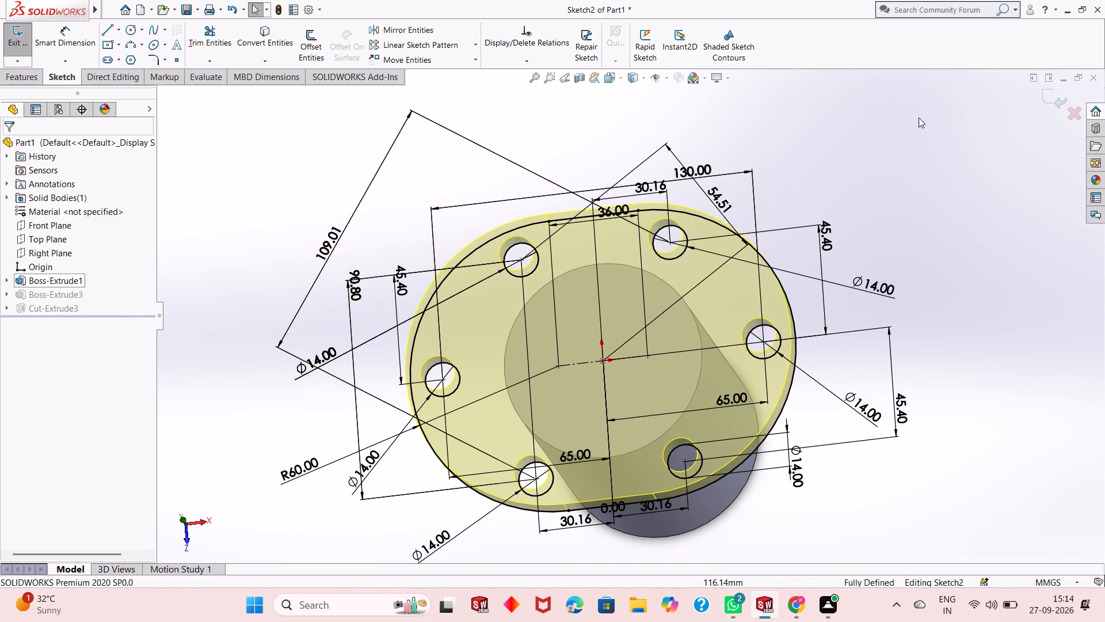
left_click(1050, 98)
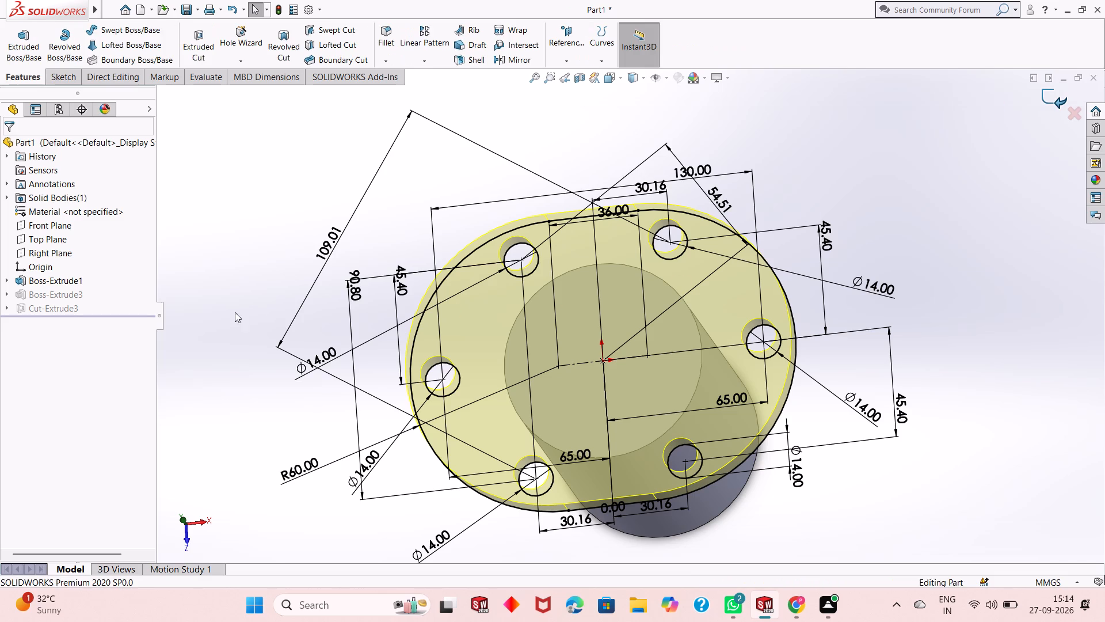
Set the straight length of the central slot pocket's sketch to 36 mm.
left_click(59, 310)
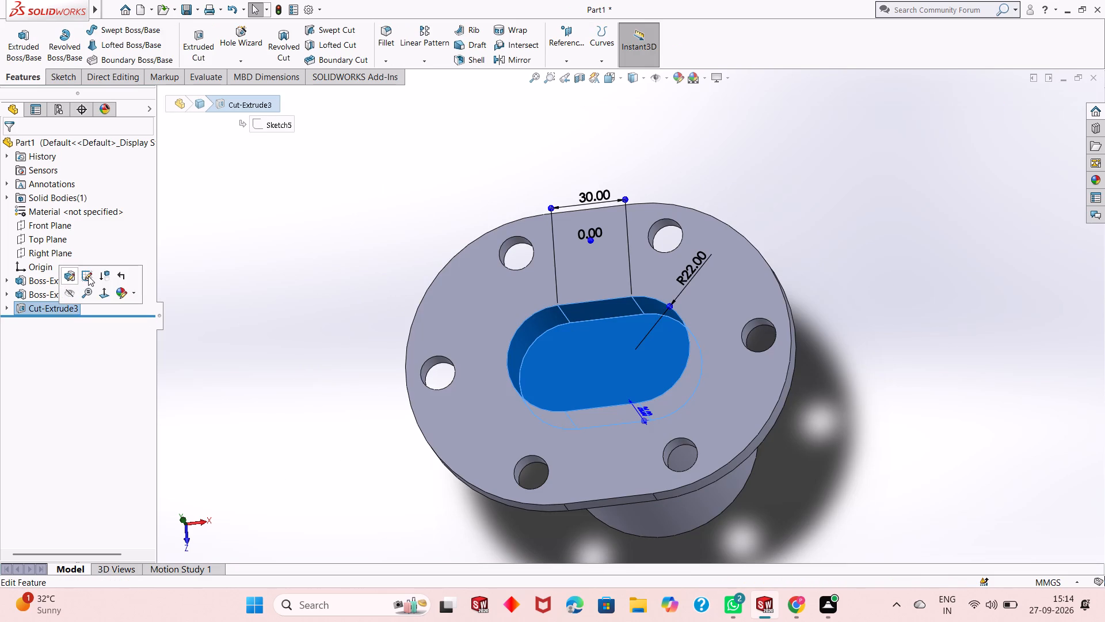
left_click(89, 276)
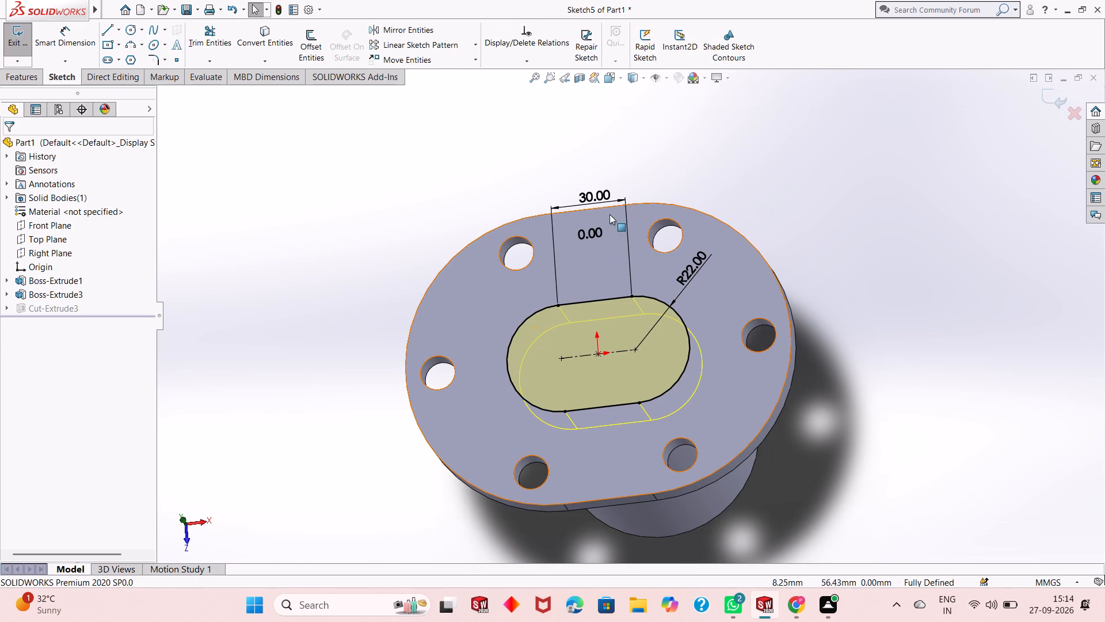
double_click(589, 191)
type("36")
key("Return")
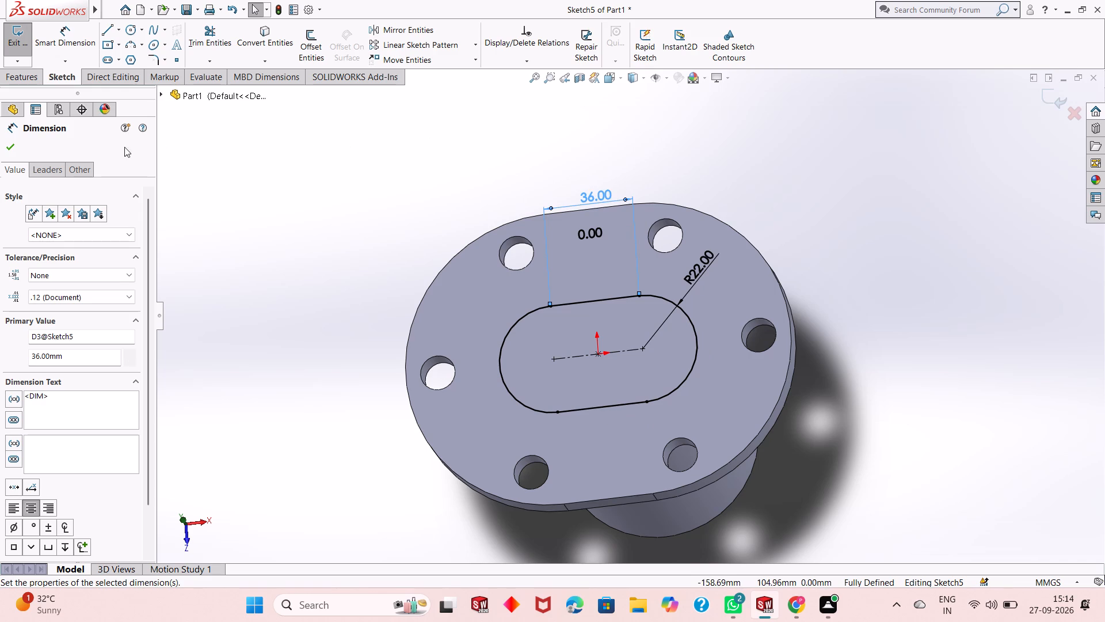
left_click(12, 149)
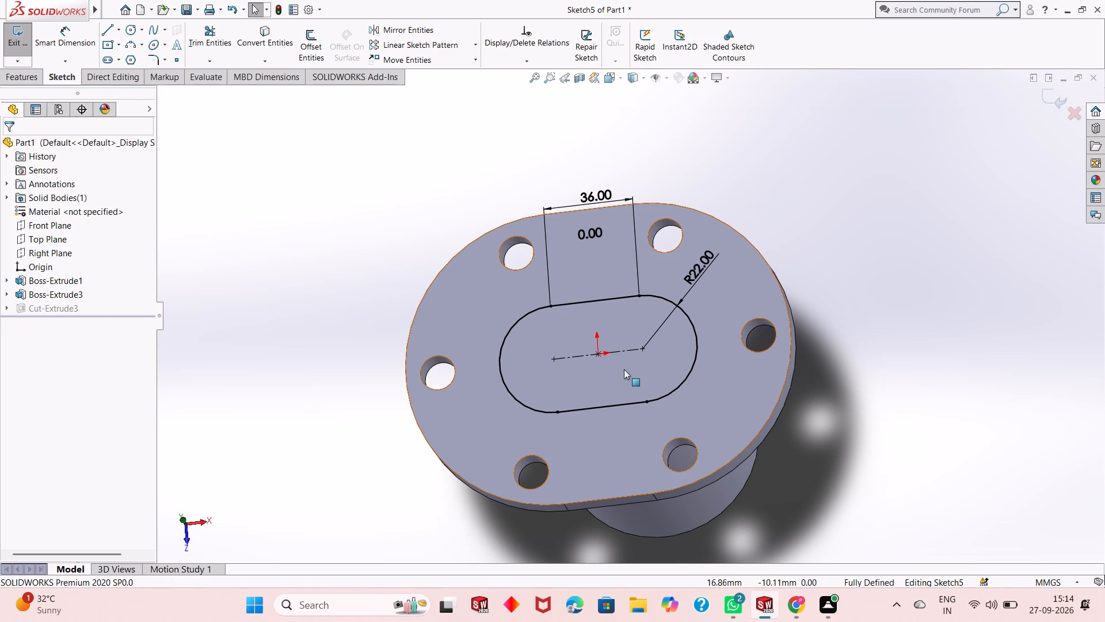
middle_click_drag(567, 356, 588, 153)
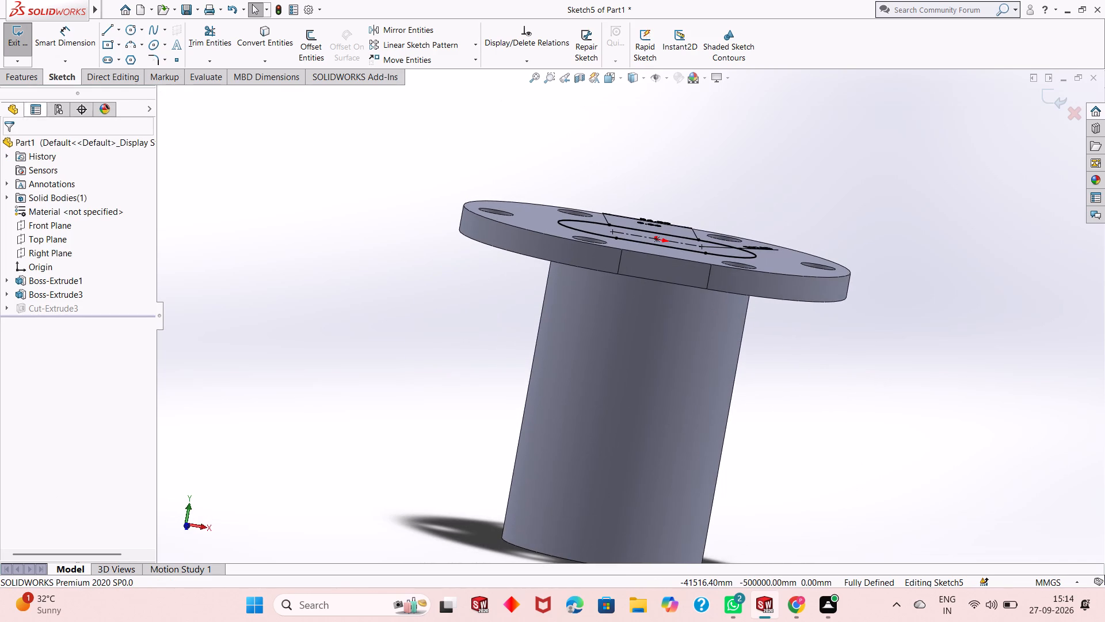
left_click(1054, 97)
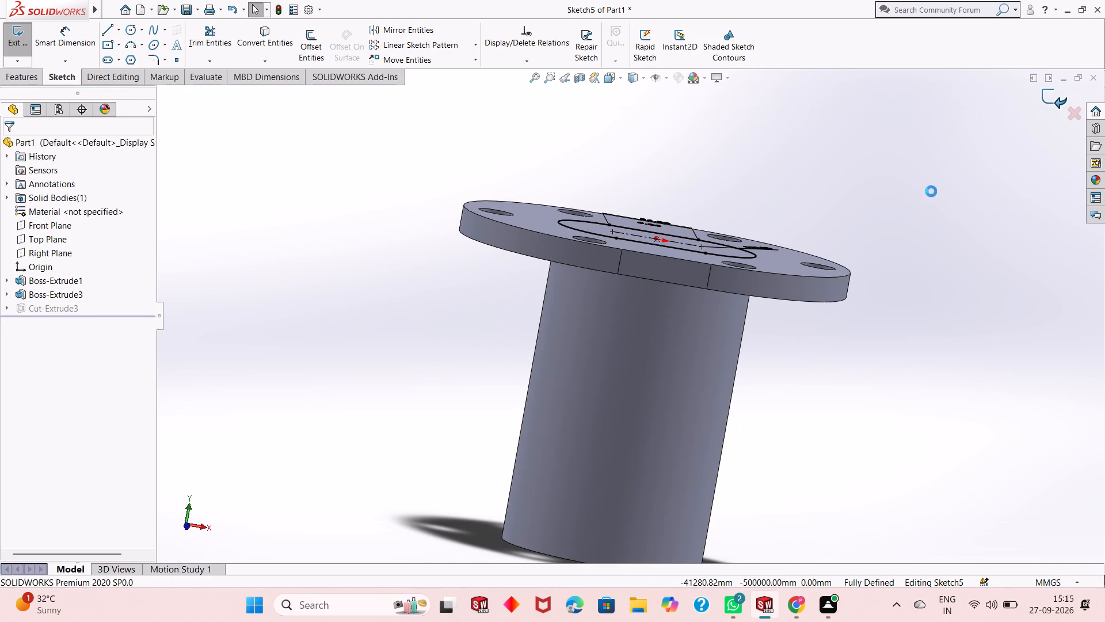
left_click(478, 15)
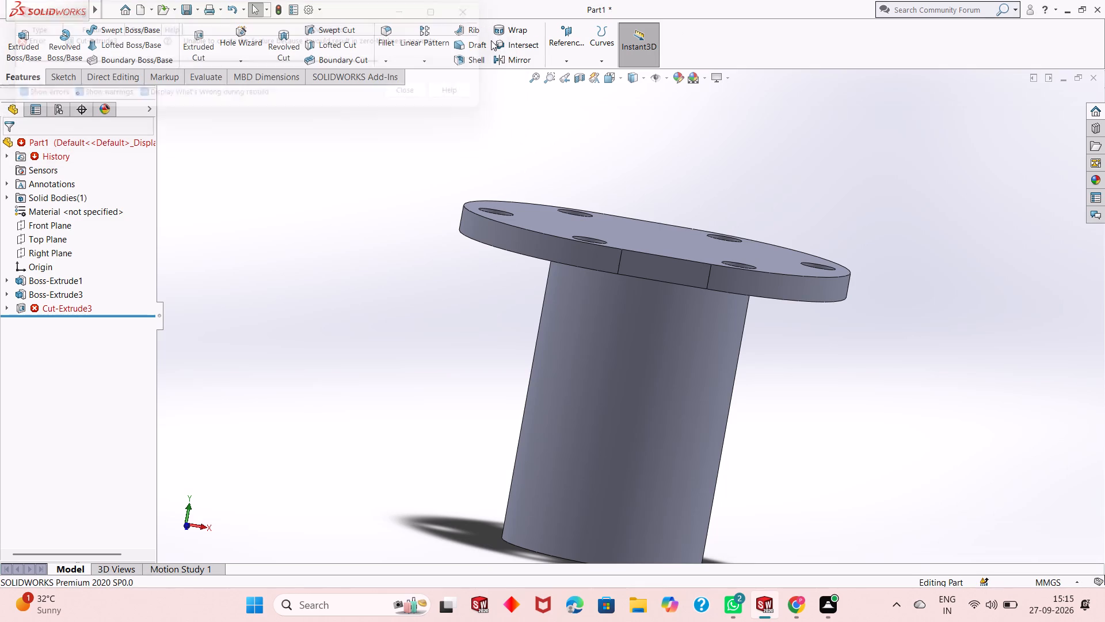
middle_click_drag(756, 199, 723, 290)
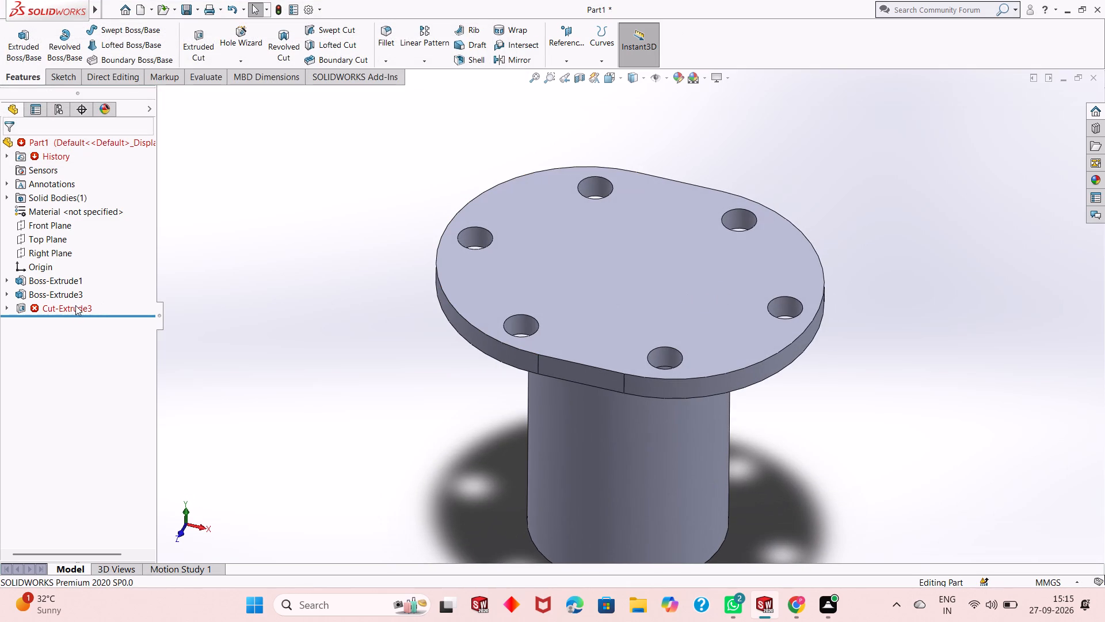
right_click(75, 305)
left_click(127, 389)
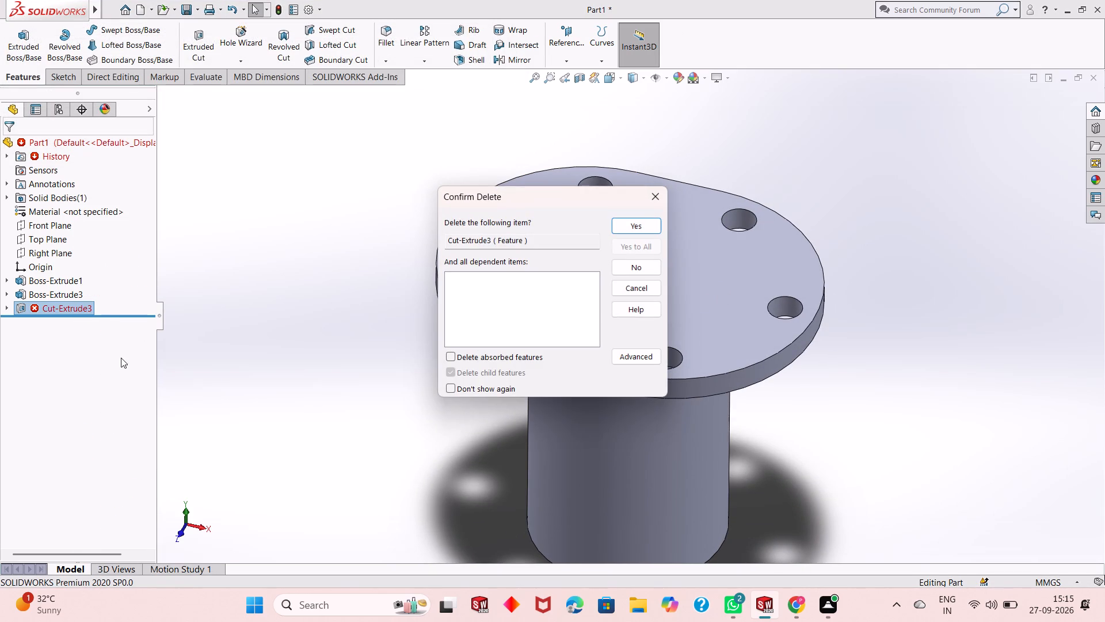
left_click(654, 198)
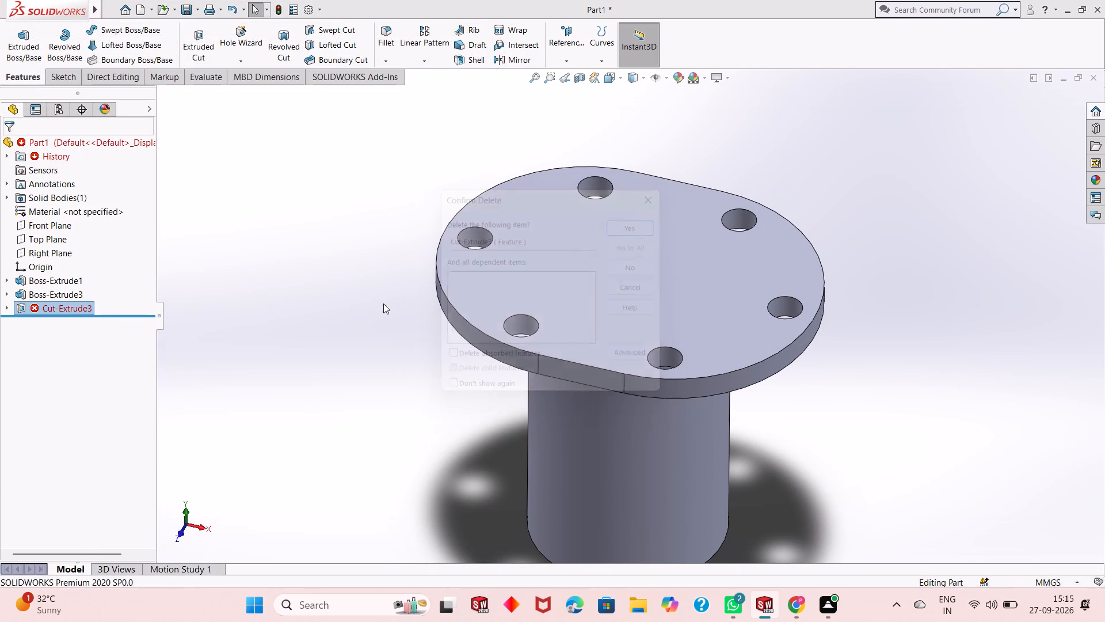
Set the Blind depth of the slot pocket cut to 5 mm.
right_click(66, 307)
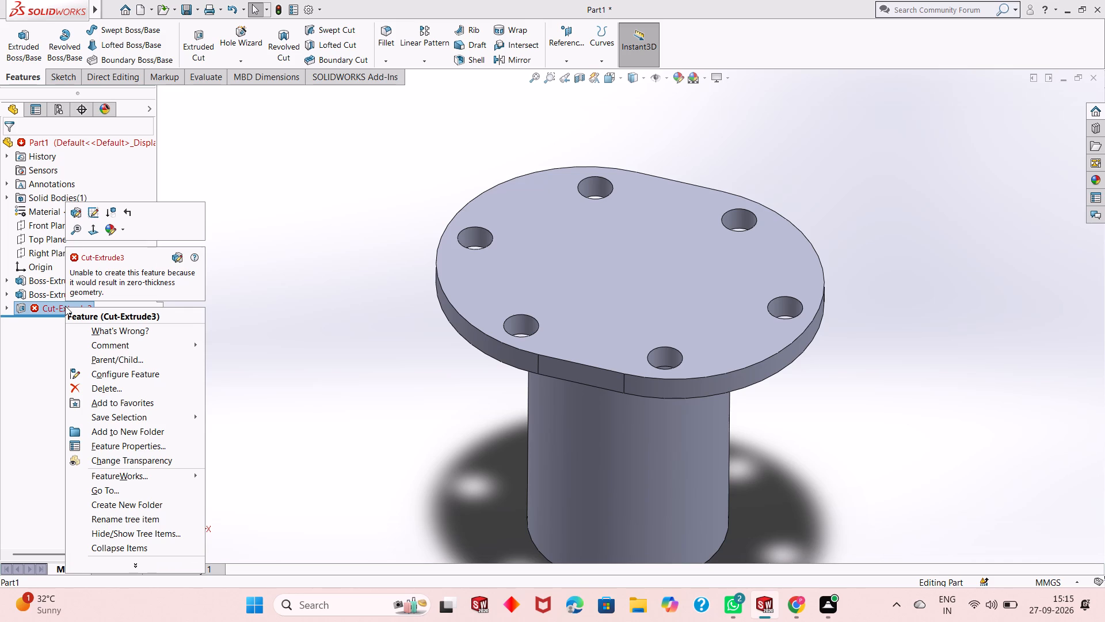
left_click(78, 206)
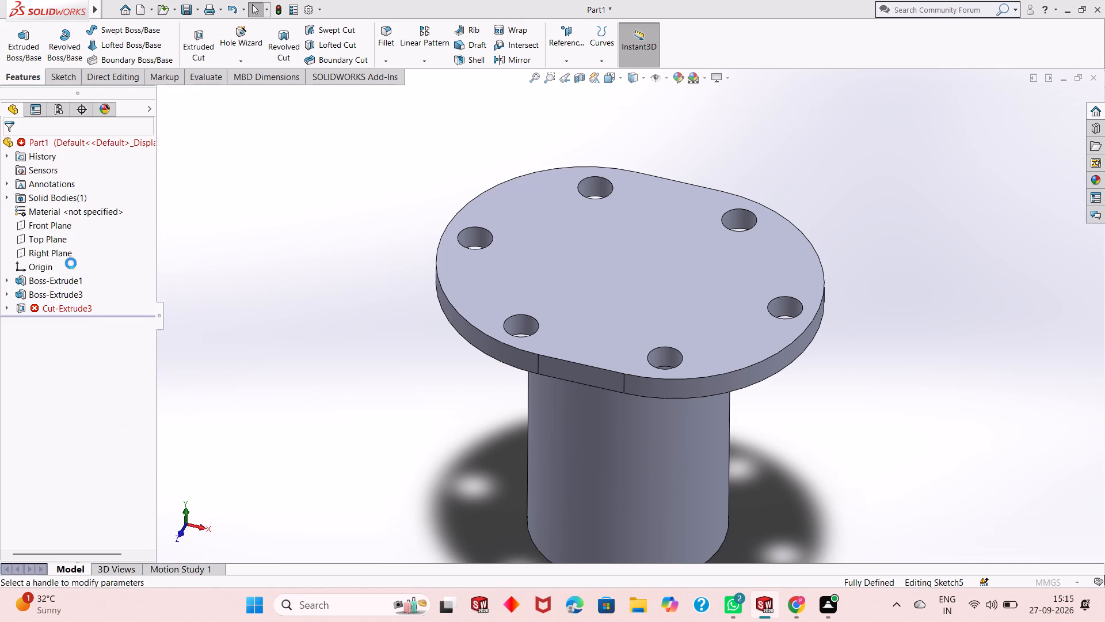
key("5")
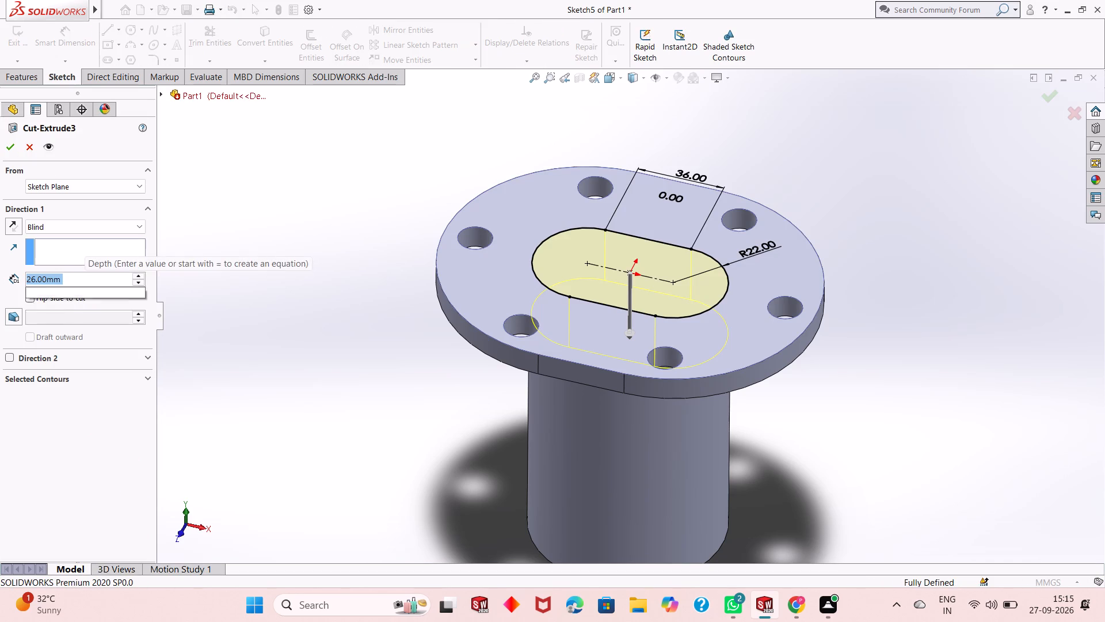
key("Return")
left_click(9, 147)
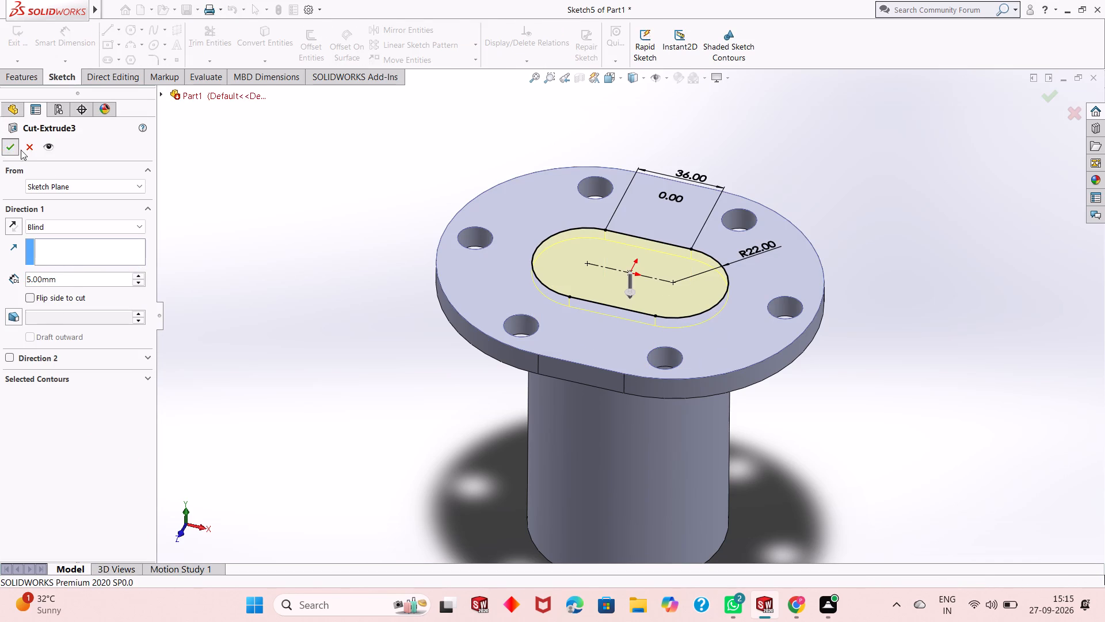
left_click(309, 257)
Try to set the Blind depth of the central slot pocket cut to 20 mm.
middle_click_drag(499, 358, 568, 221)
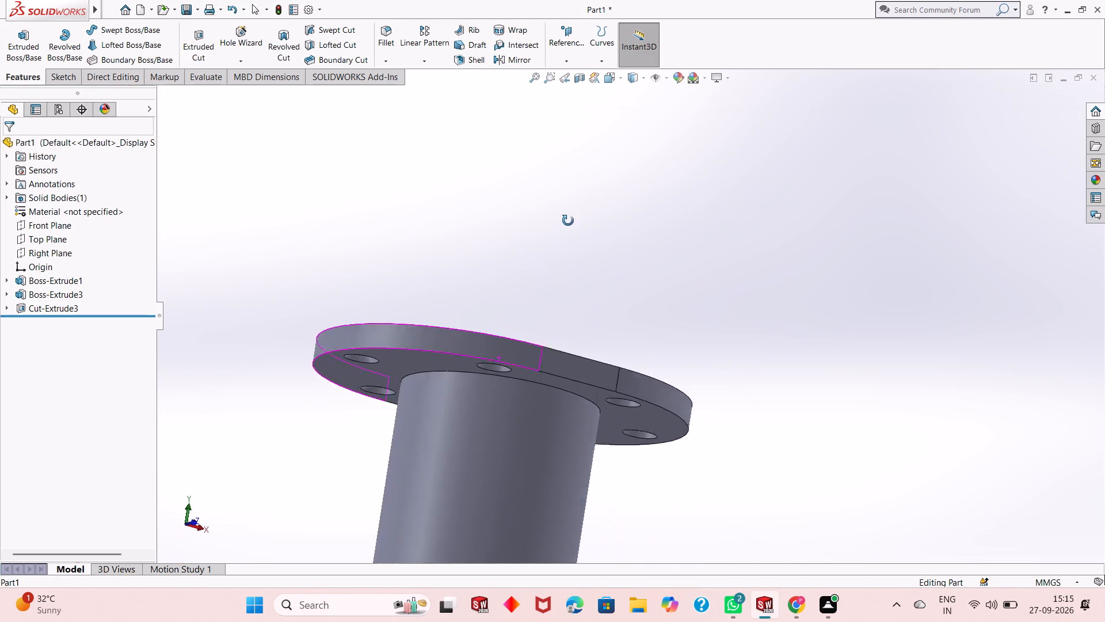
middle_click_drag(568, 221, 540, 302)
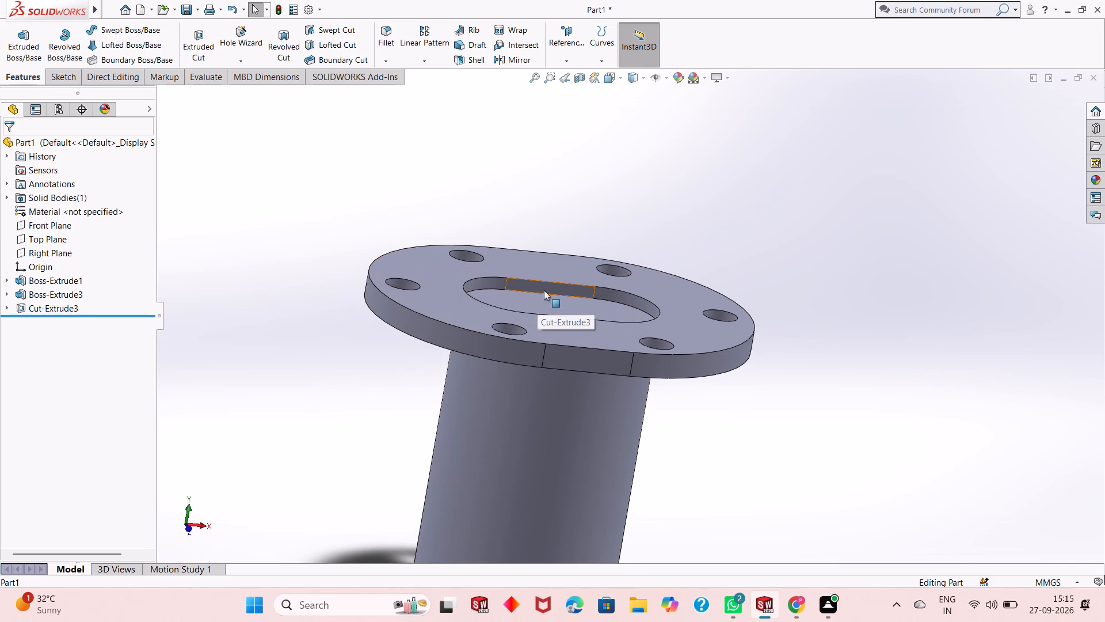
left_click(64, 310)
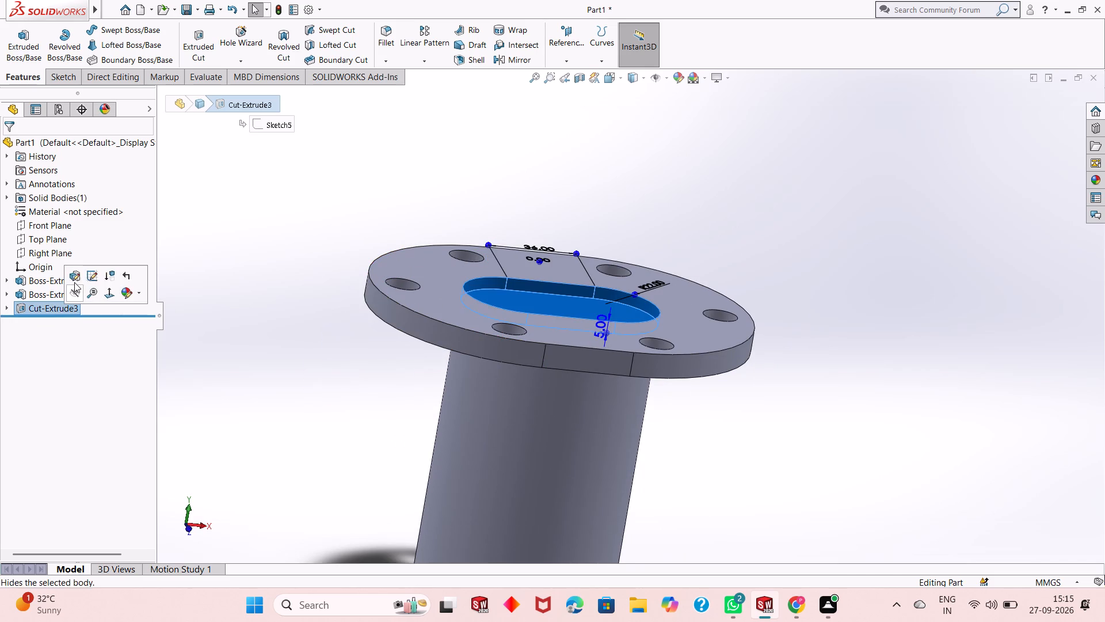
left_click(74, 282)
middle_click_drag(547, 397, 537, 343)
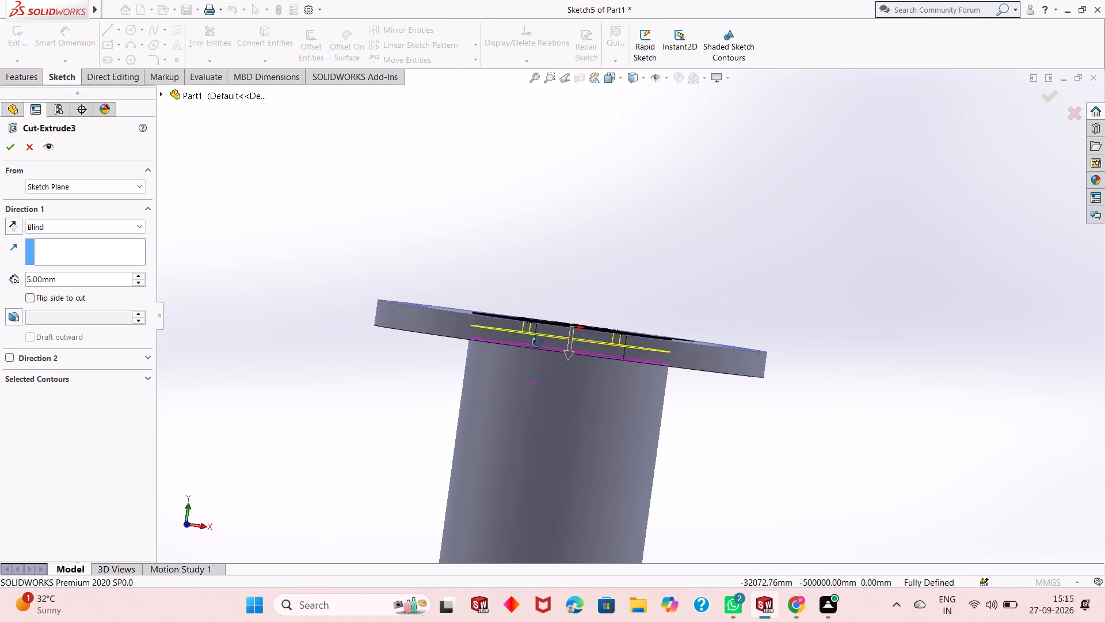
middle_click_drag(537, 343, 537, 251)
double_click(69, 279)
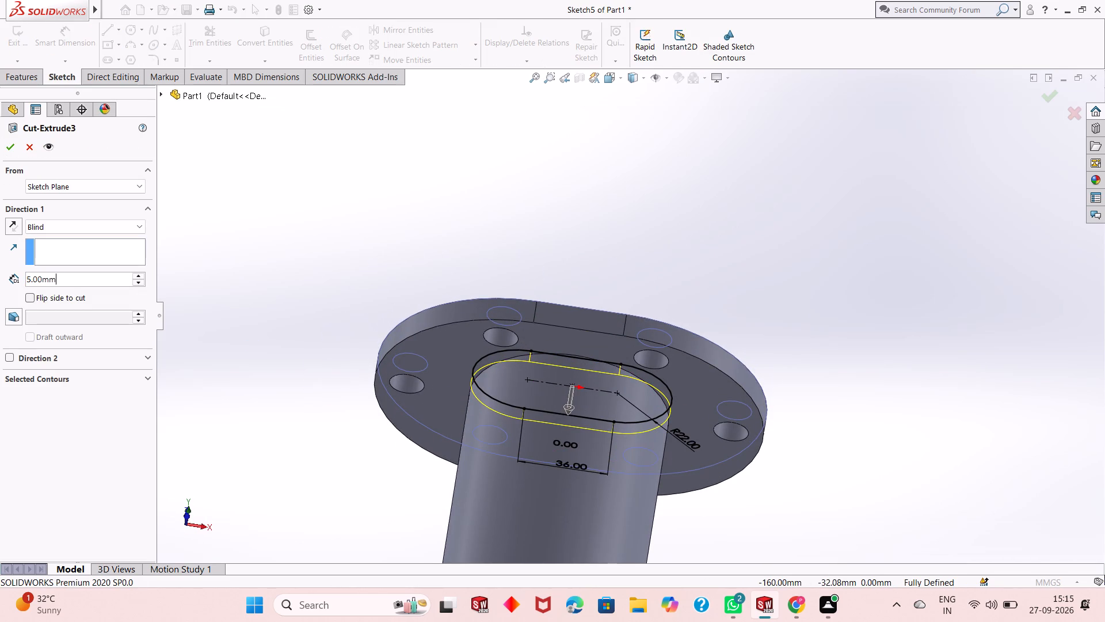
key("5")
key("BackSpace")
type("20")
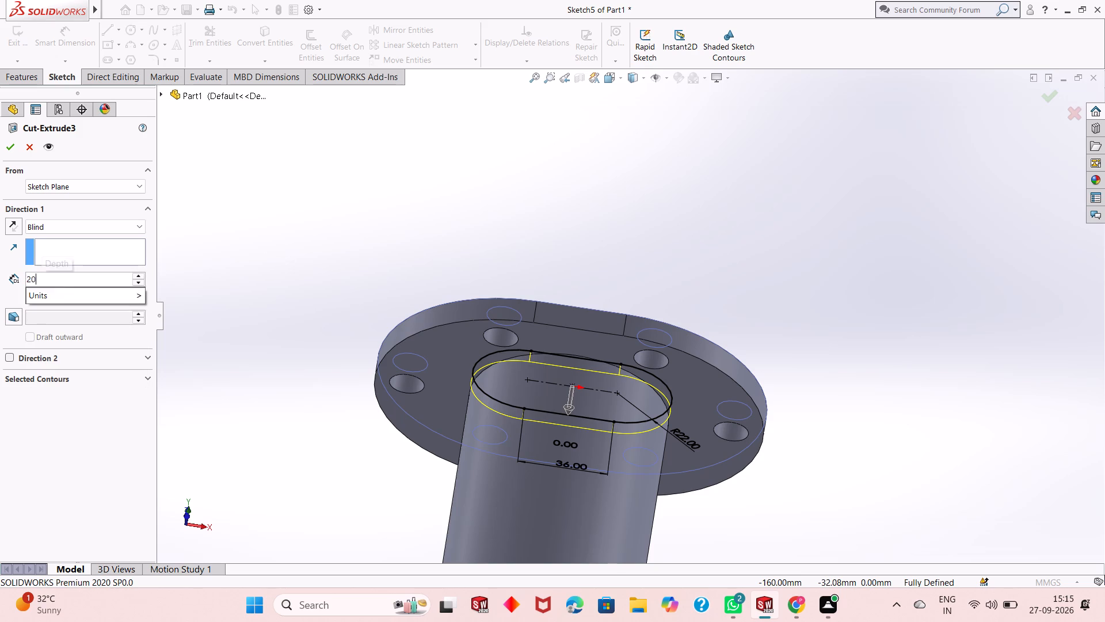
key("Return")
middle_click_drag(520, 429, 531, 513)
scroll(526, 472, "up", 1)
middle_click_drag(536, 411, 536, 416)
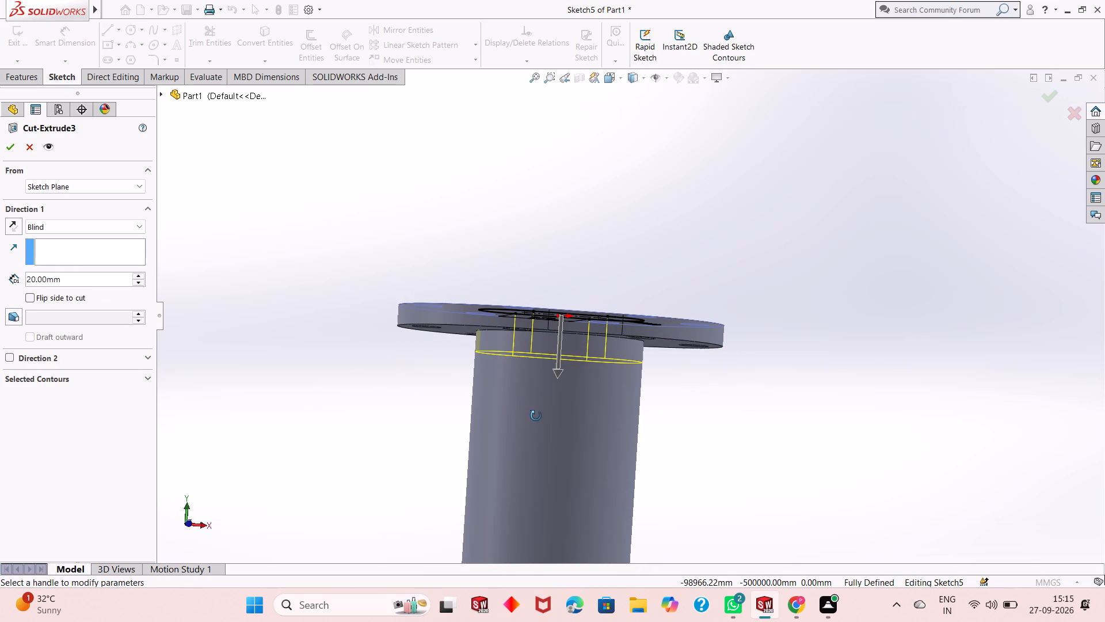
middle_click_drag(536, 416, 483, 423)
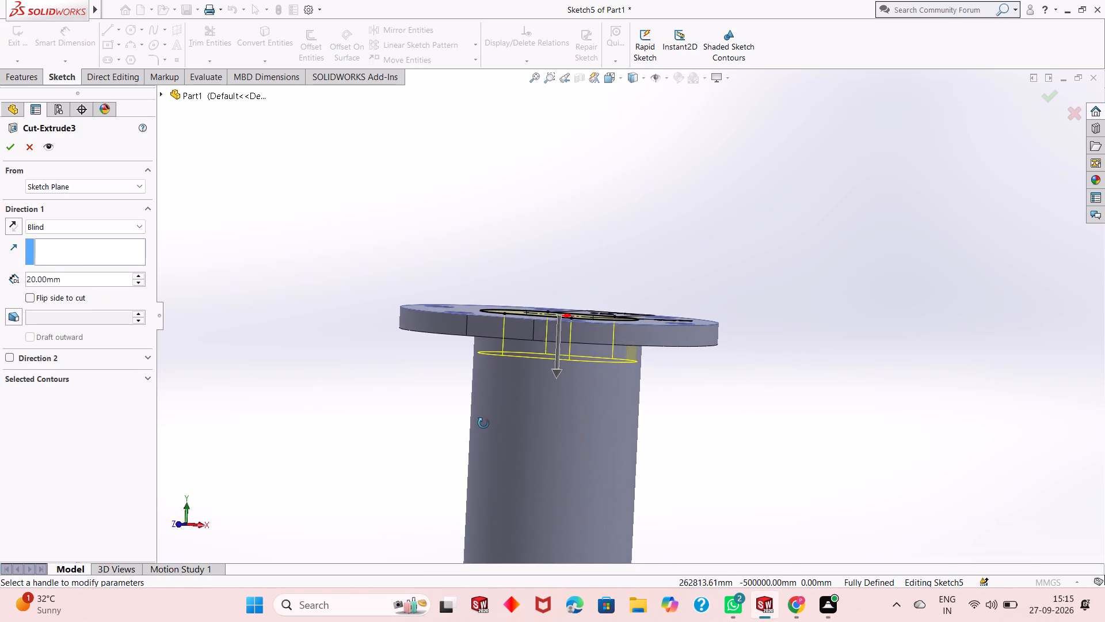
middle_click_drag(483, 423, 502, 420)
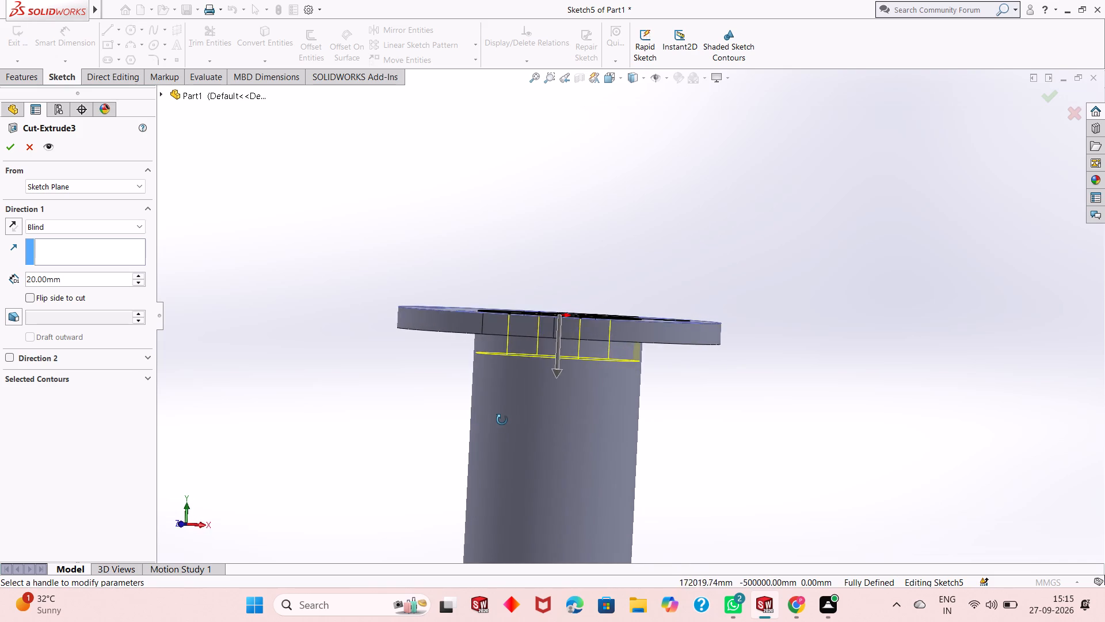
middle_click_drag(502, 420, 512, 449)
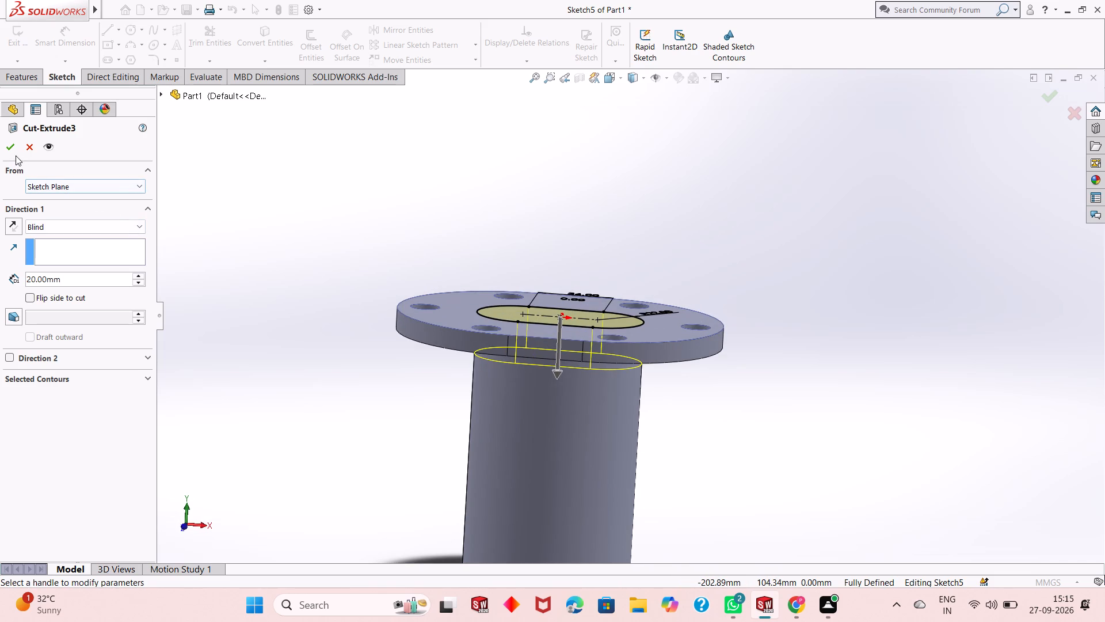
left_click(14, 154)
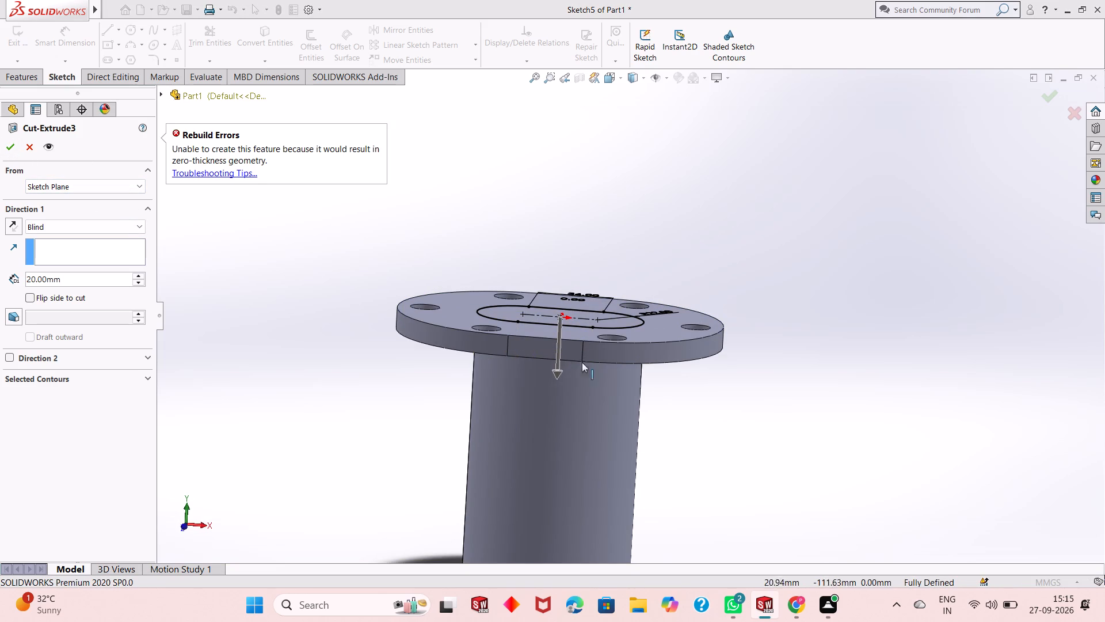
Examine the slot outline against the cylinder from below, the side and above, and cancel the pending depth edit of the slot pocket cut.
middle_click_drag(673, 384, 686, 303)
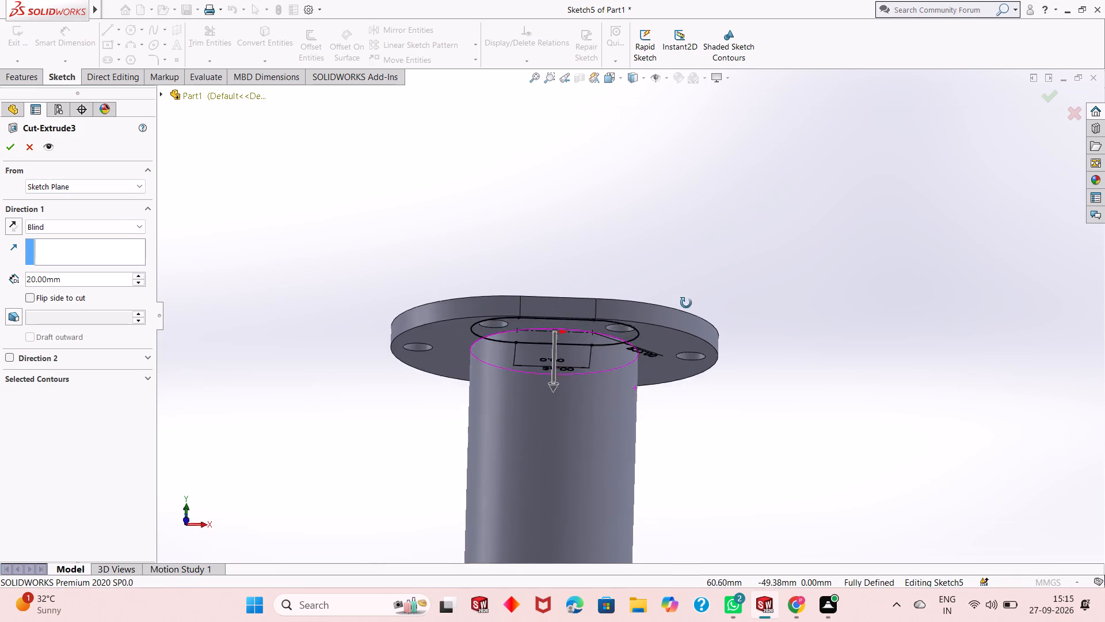
middle_click_drag(686, 303, 691, 285)
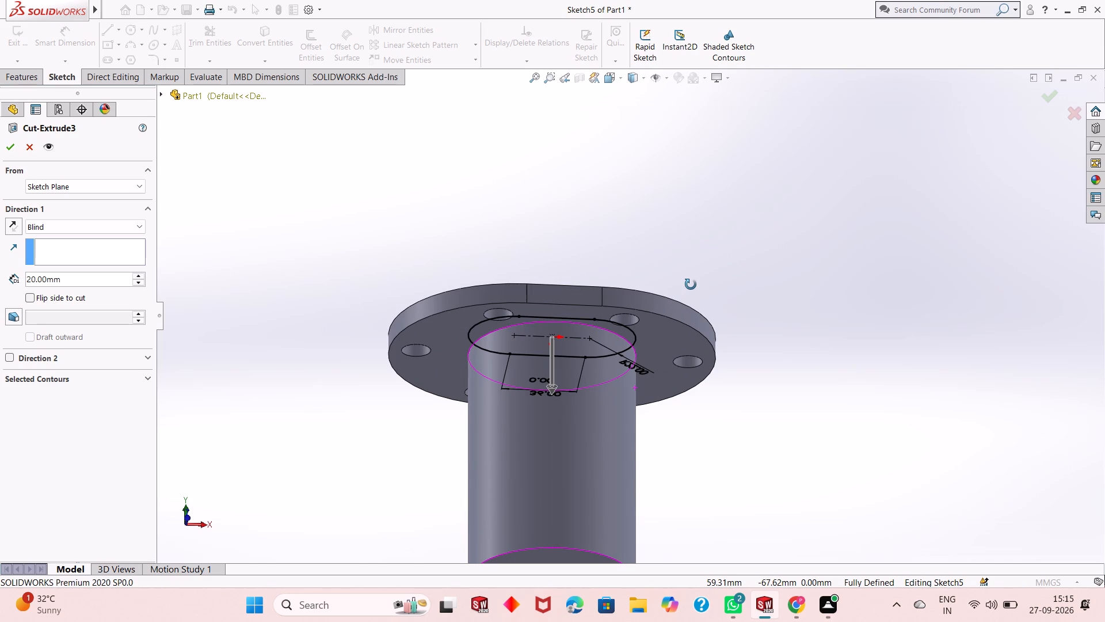
middle_click_drag(691, 285, 696, 293)
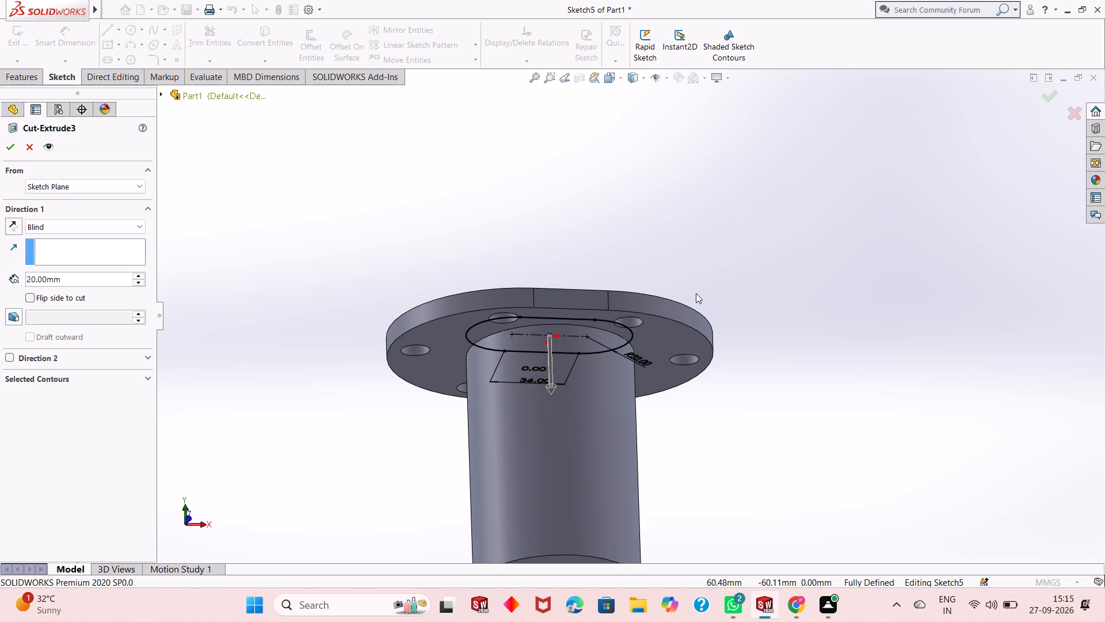
middle_click_drag(737, 380, 725, 418)
middle_click_drag(700, 378, 704, 402)
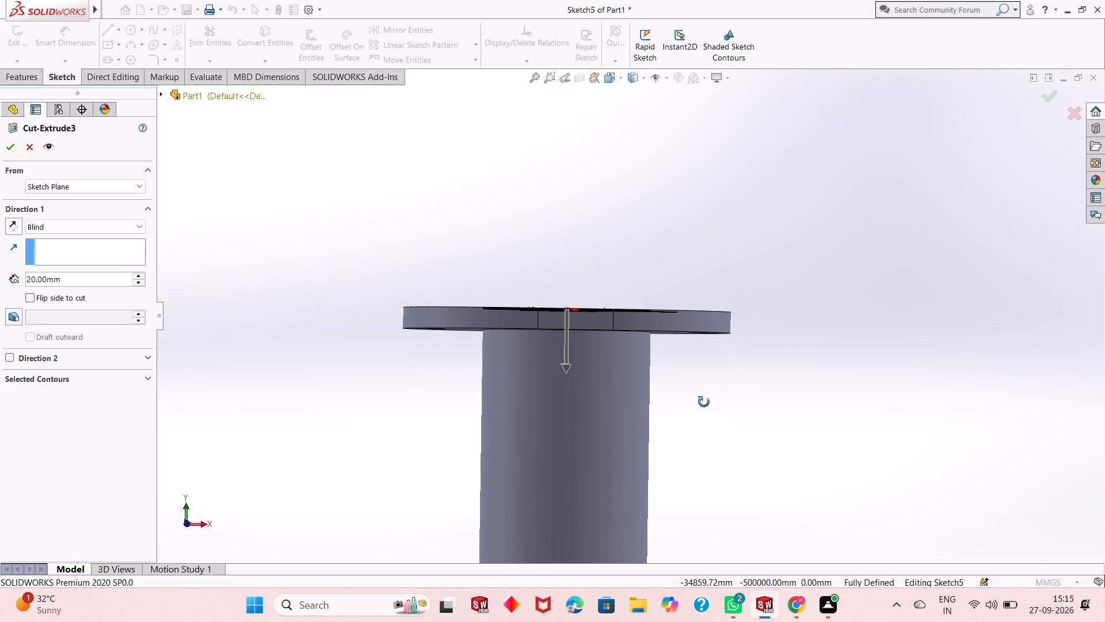
middle_click_drag(704, 402, 705, 414)
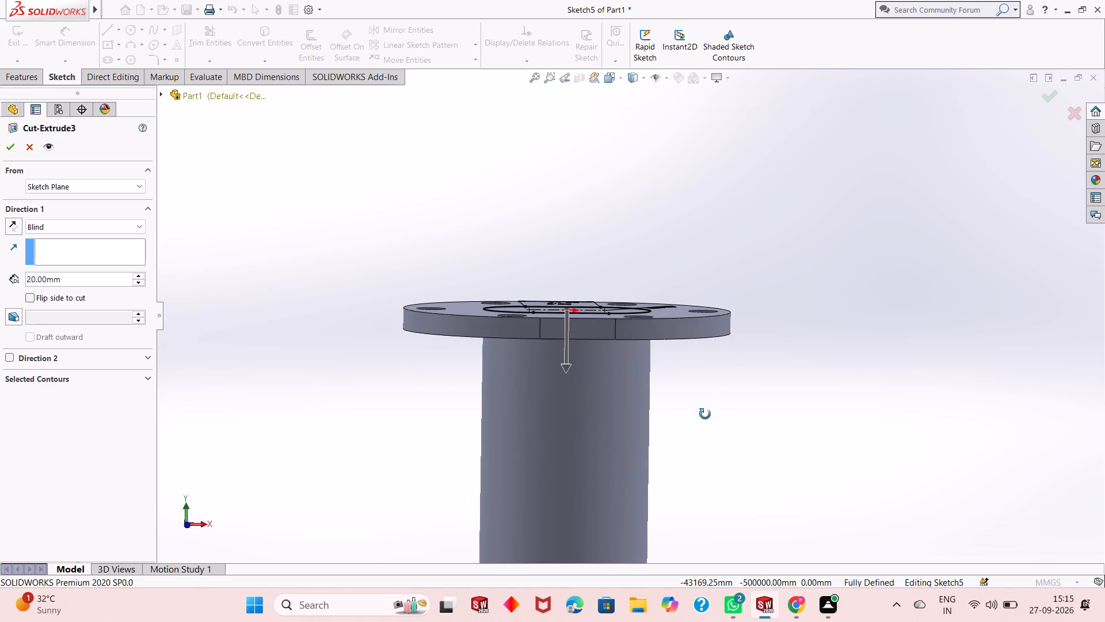
middle_click_drag(705, 414, 707, 437)
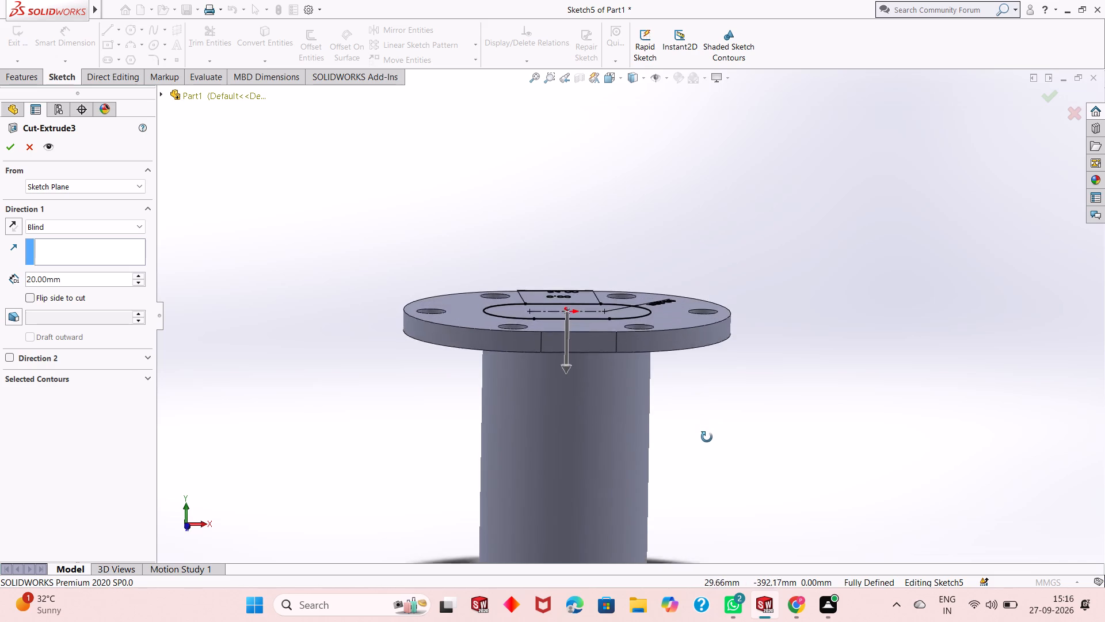
middle_click_drag(707, 437, 711, 516)
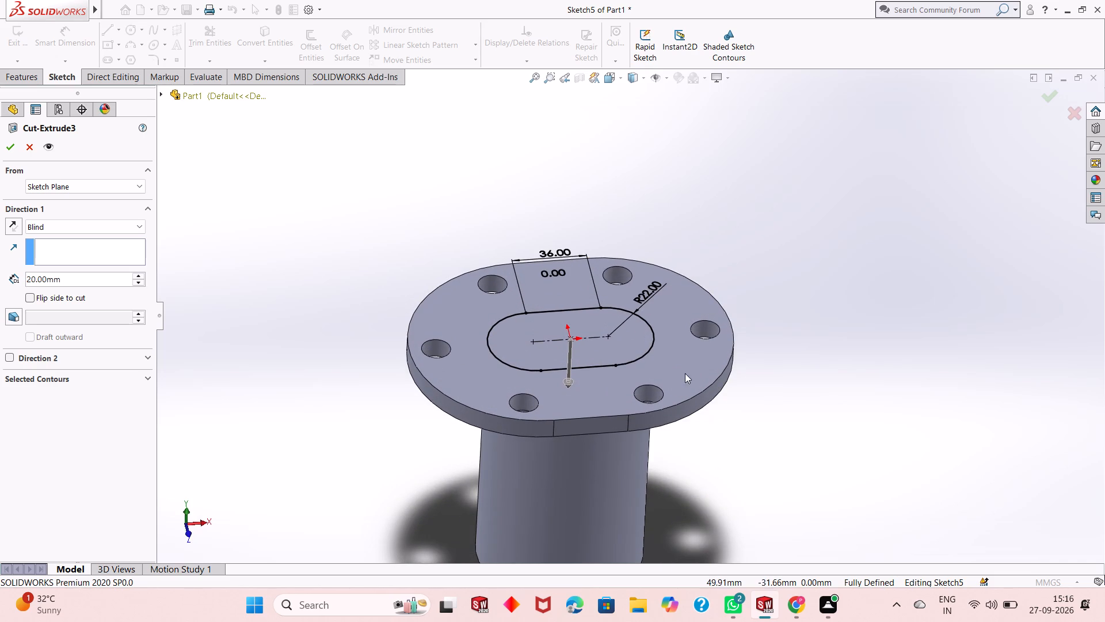
middle_click_drag(685, 378, 683, 415)
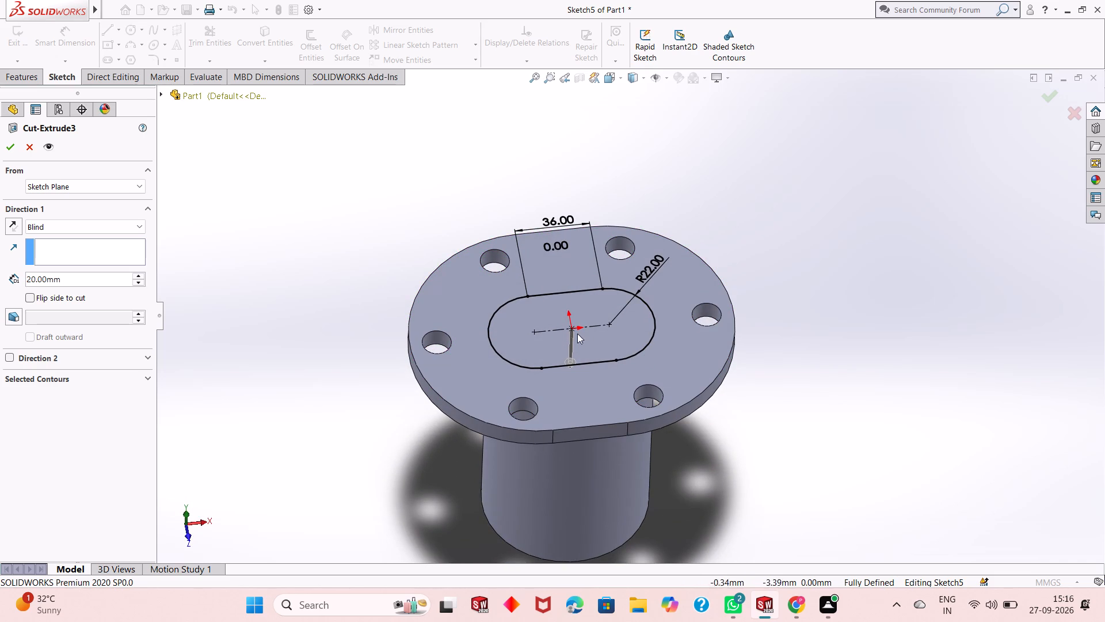
middle_click_drag(643, 300, 642, 339)
scroll(642, 339, "up", 2)
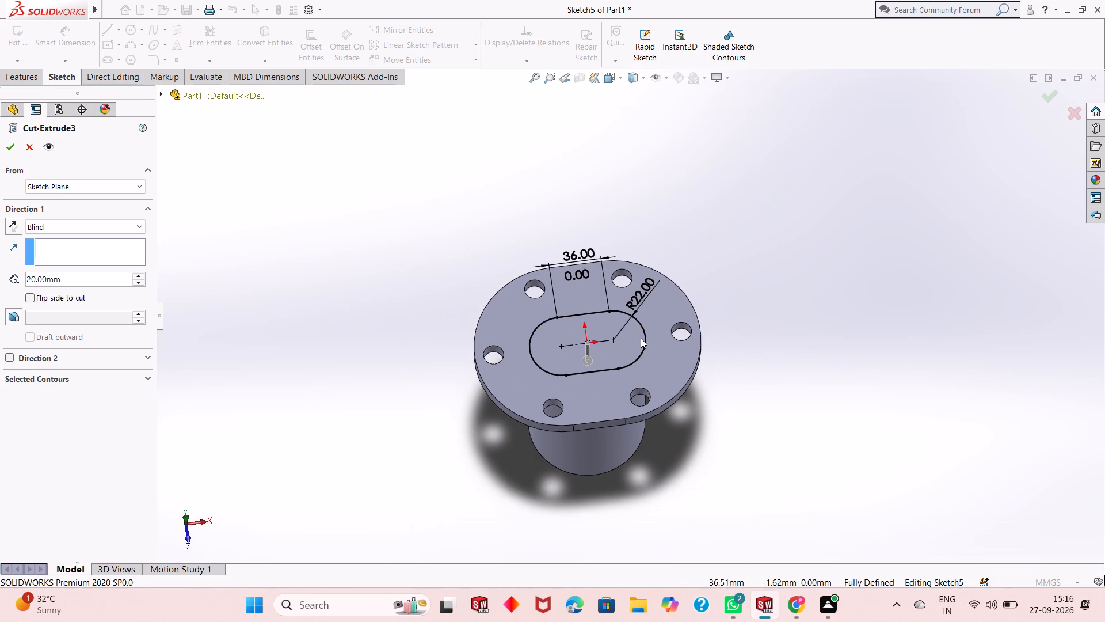
middle_click_drag(639, 346, 638, 356)
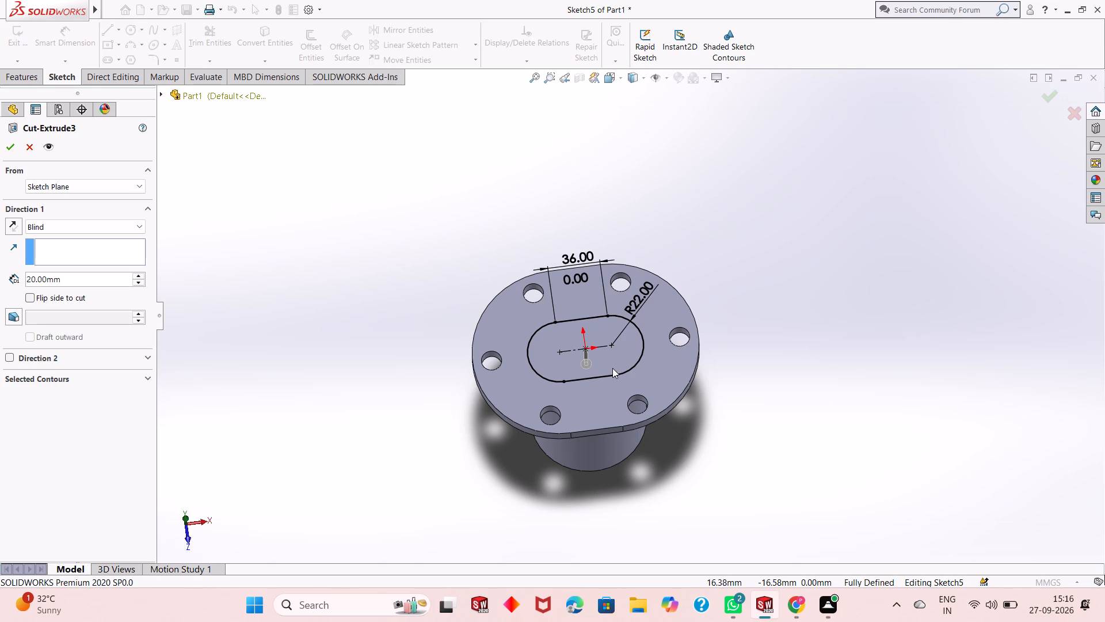
scroll(593, 311, "down", 1)
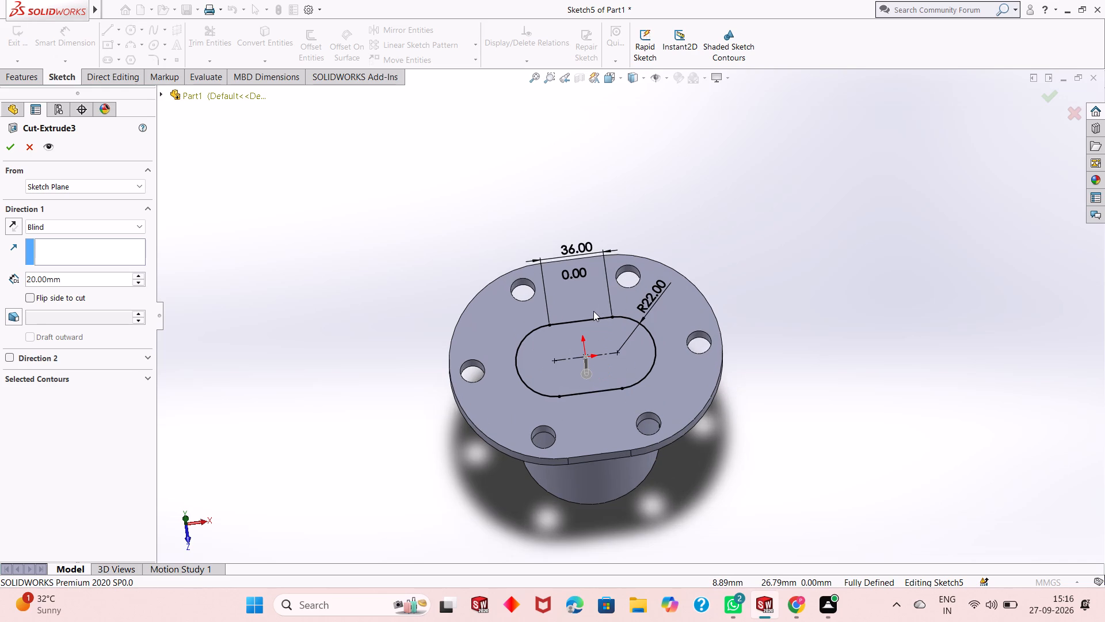
double_click(576, 249)
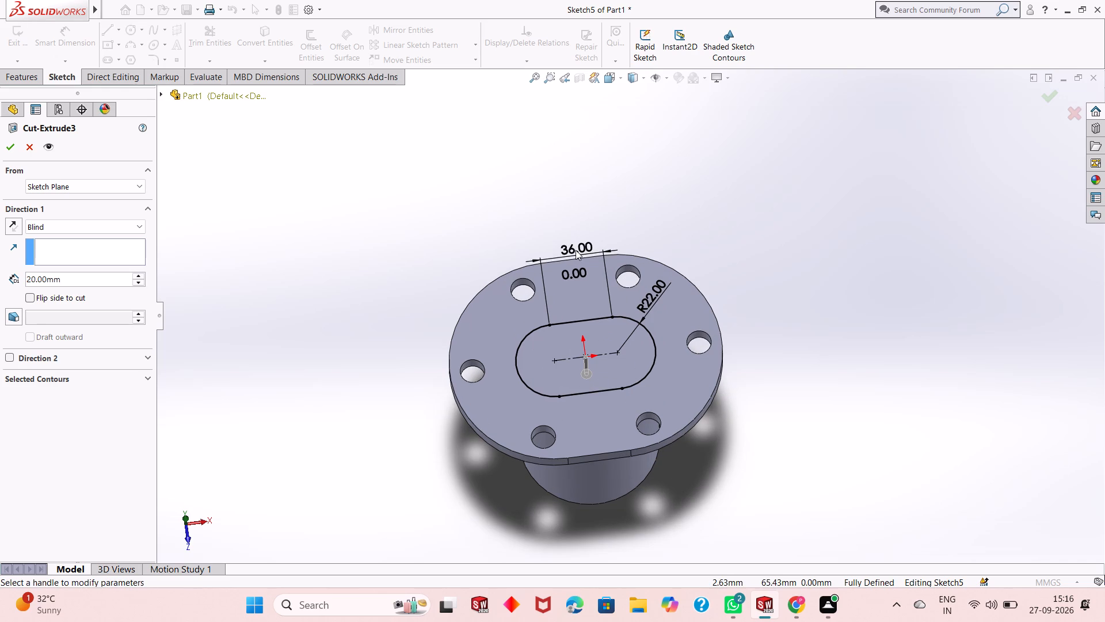
left_click(25, 144)
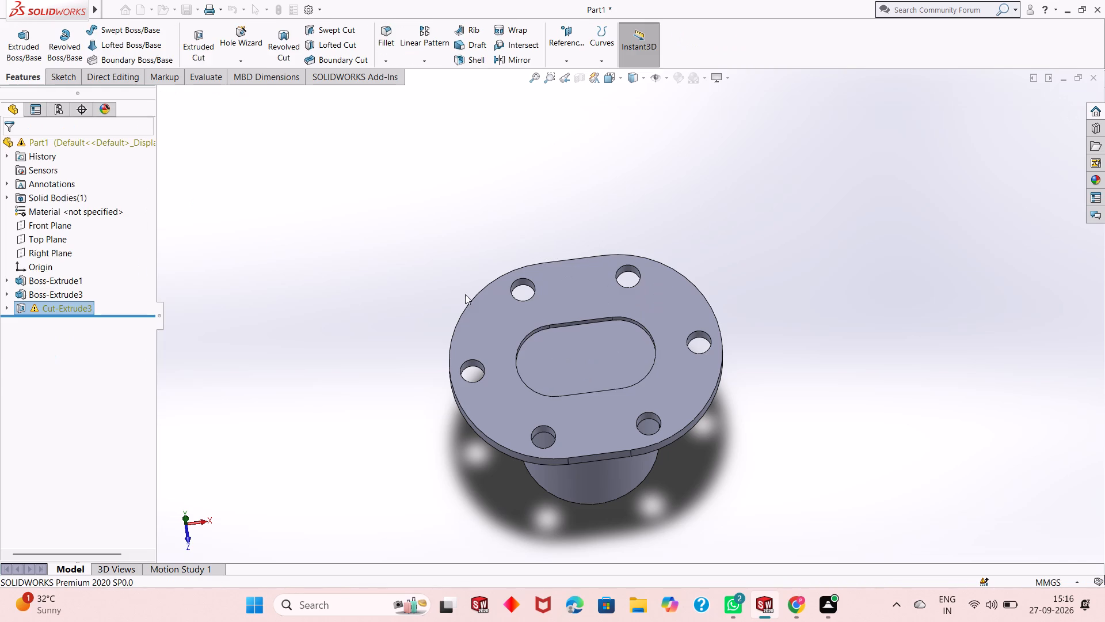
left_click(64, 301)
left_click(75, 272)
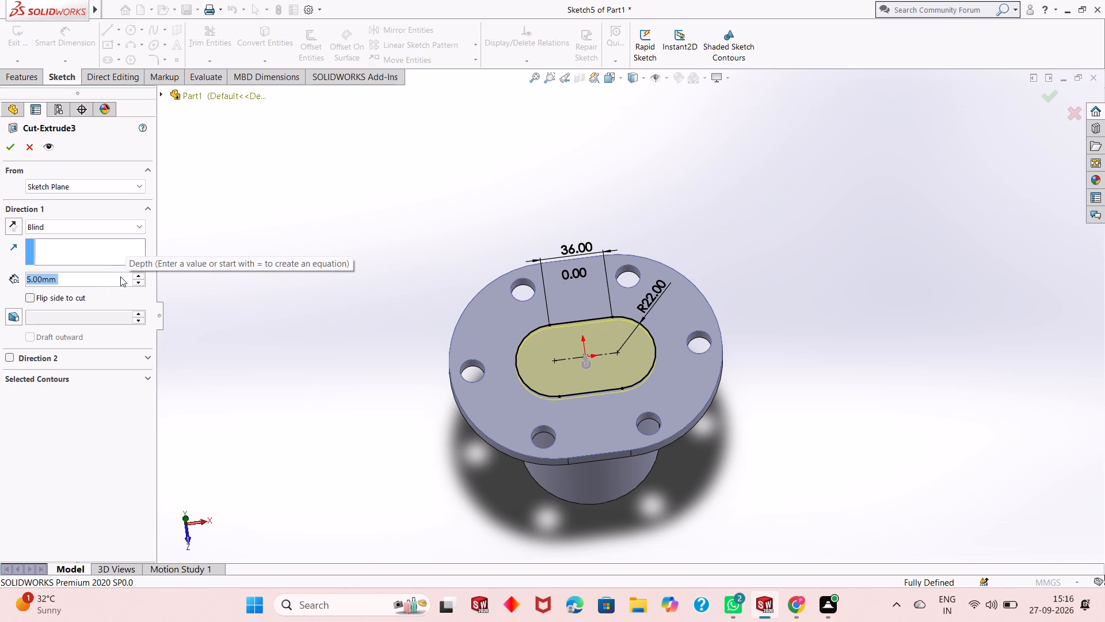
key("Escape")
Set the straight length of the central slot pocket's sketch to 26 mm.
left_click(69, 310)
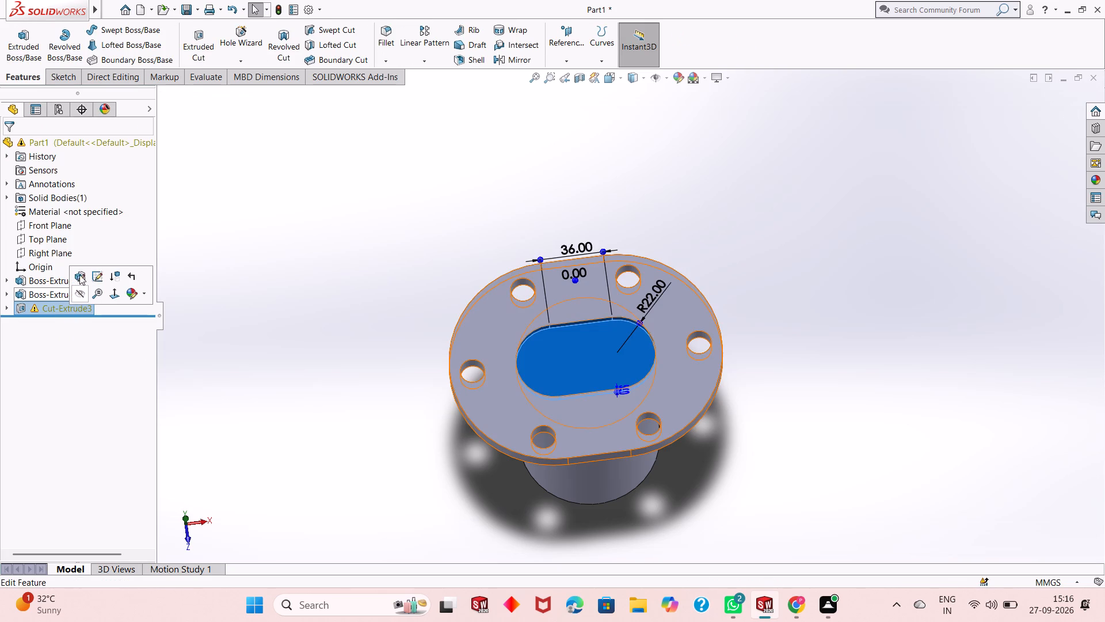
left_click(93, 275)
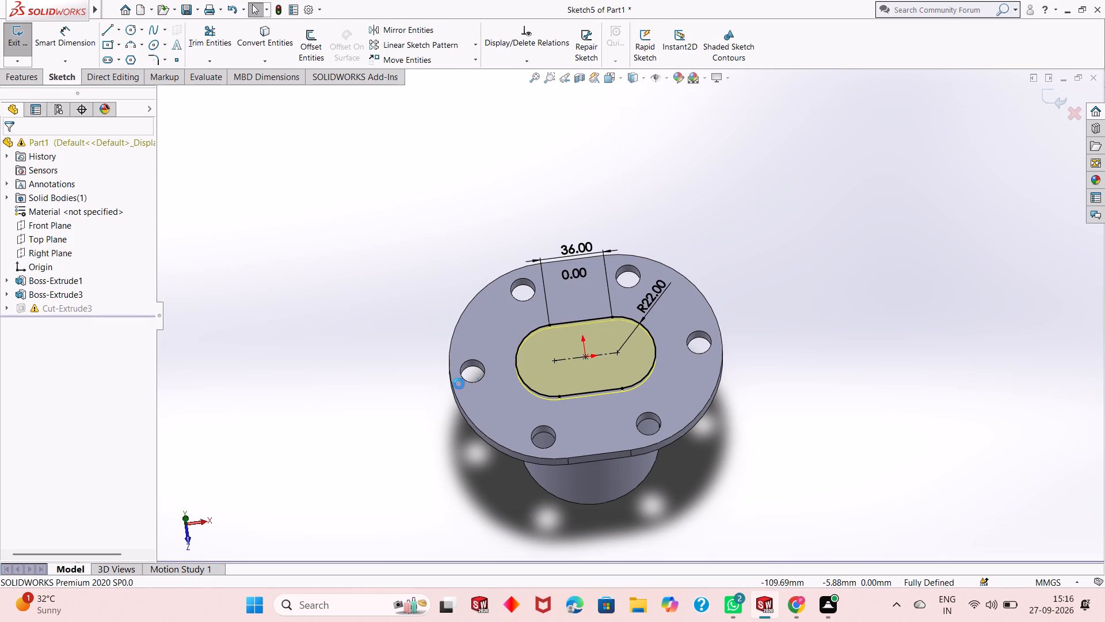
double_click(574, 246)
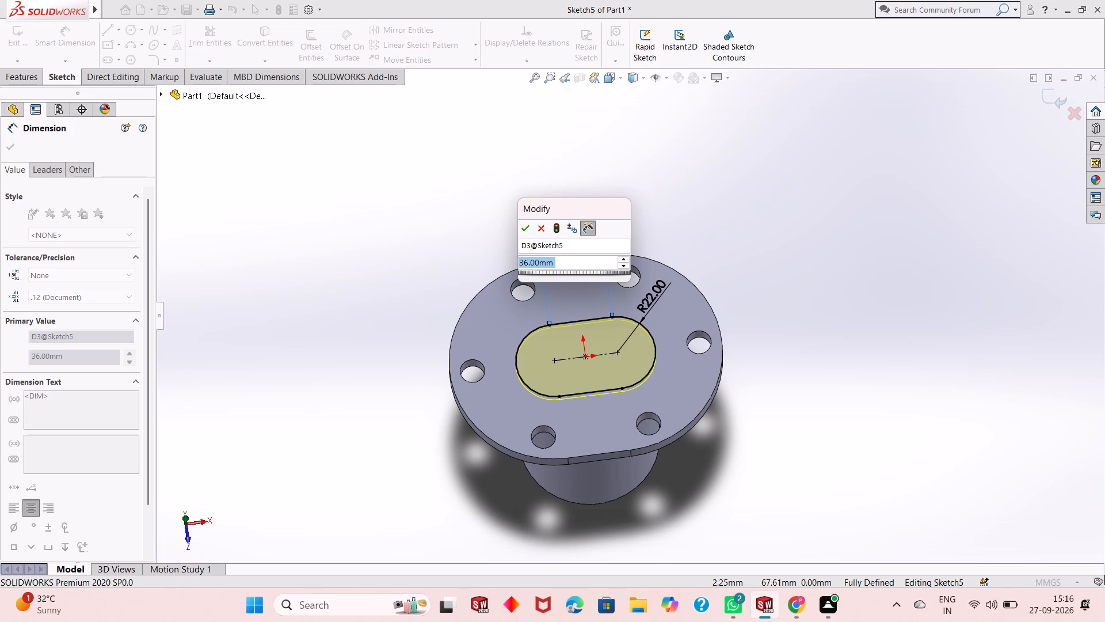
key("2")
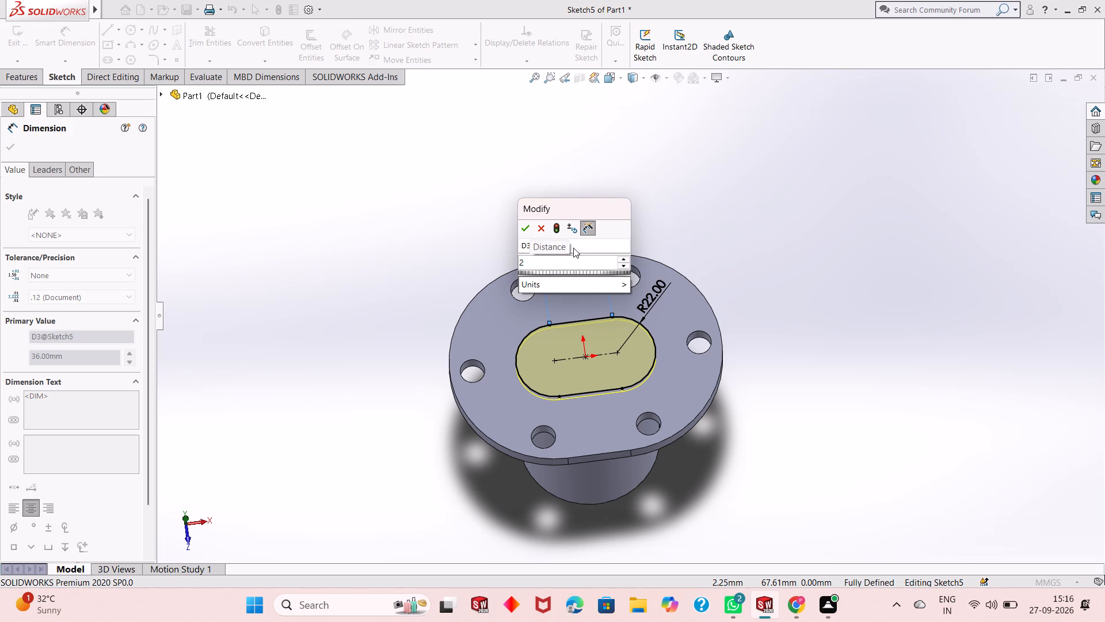
key("6")
key("Return")
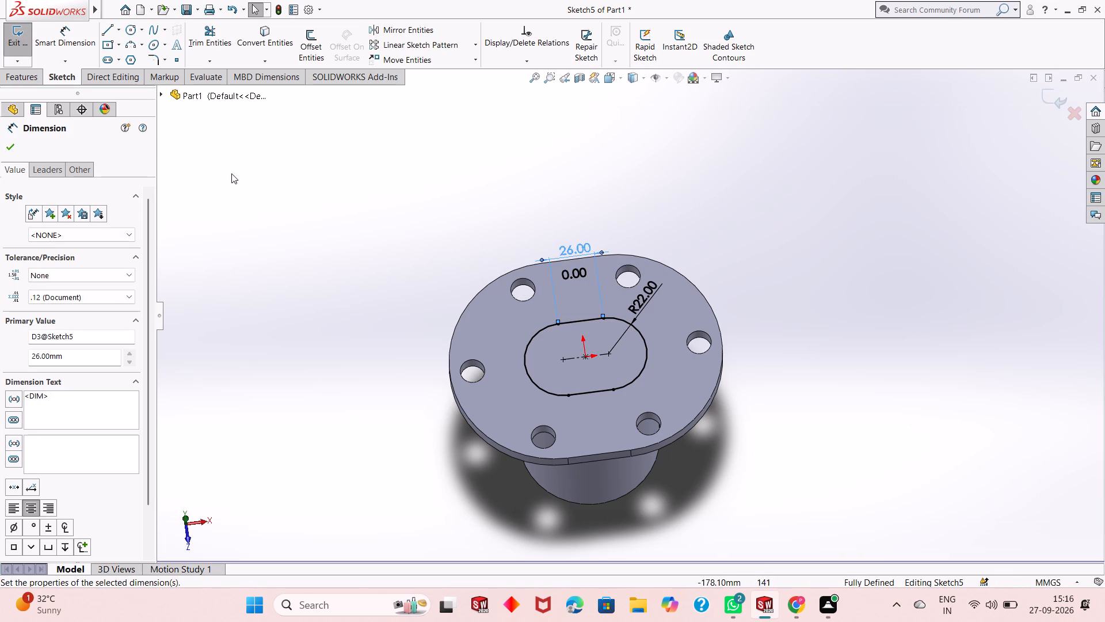
left_click(12, 143)
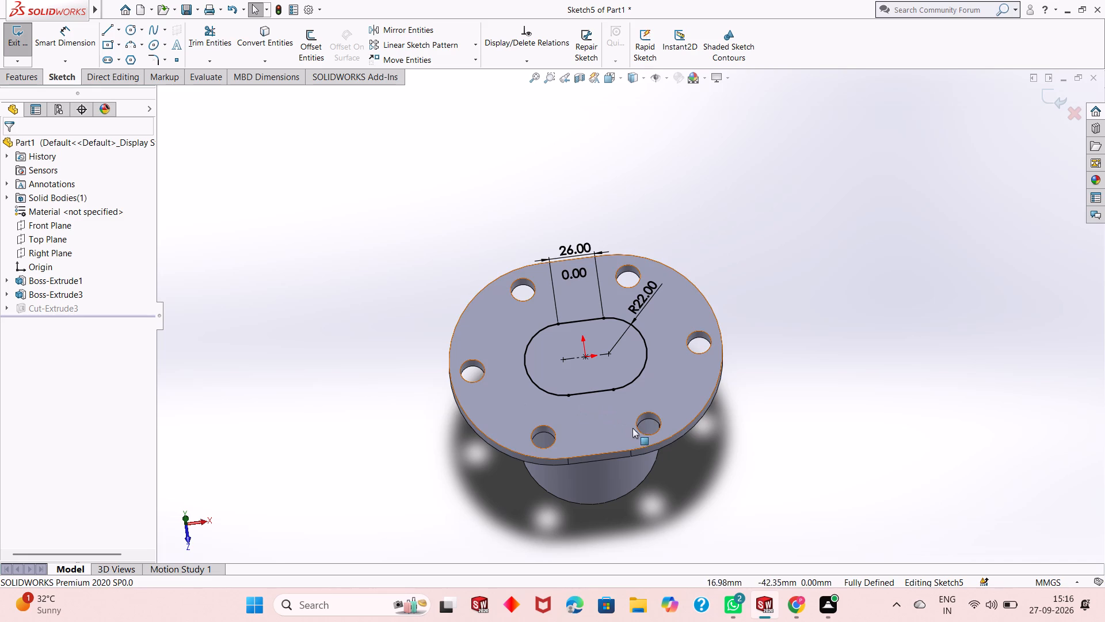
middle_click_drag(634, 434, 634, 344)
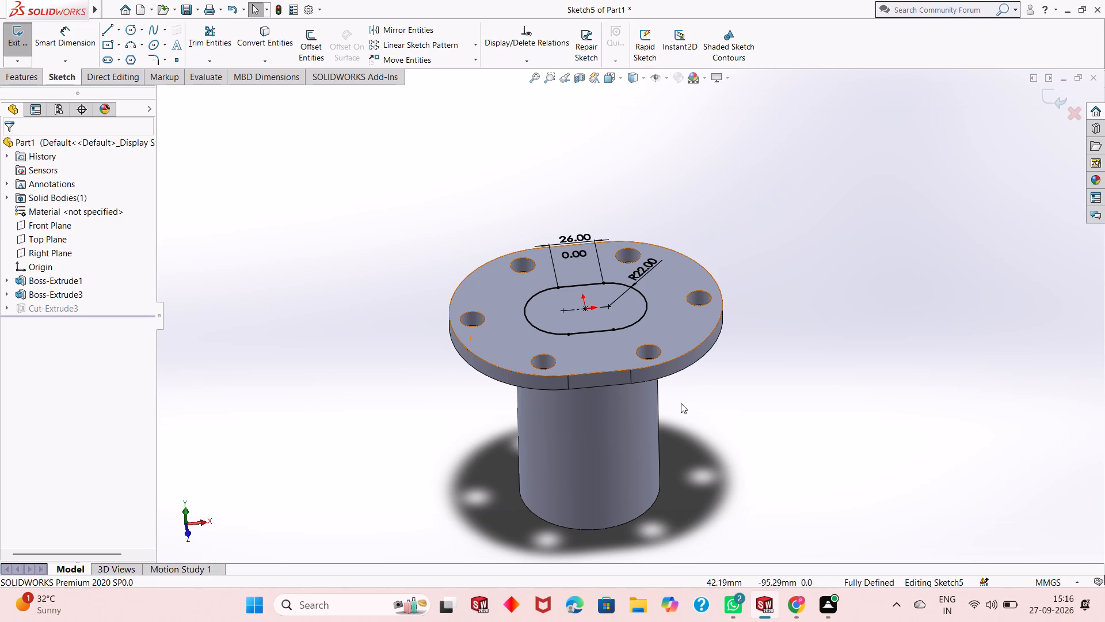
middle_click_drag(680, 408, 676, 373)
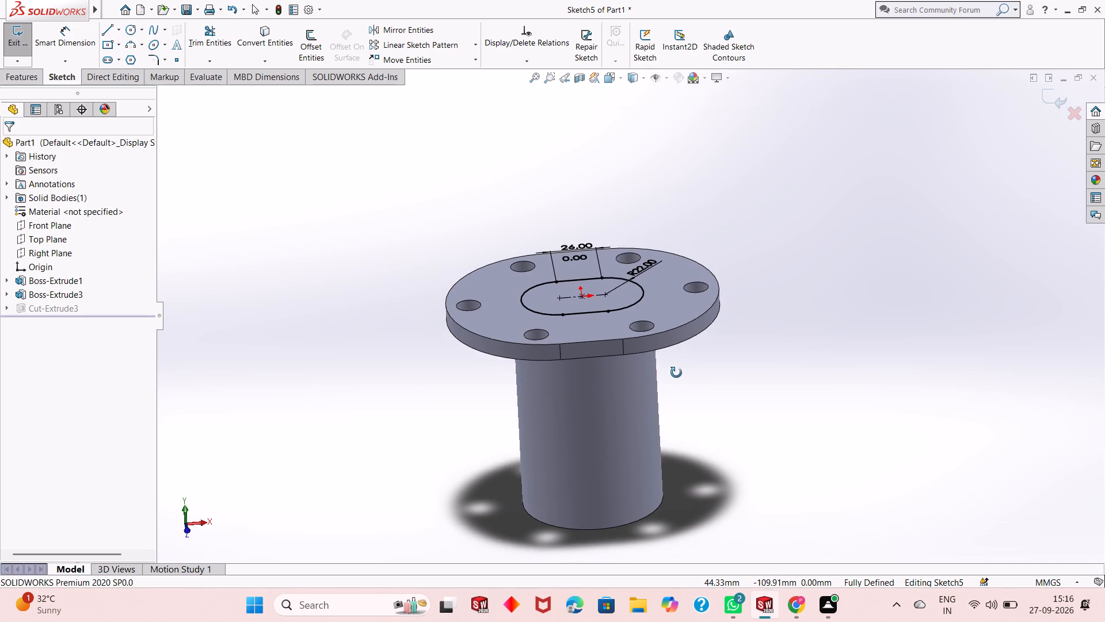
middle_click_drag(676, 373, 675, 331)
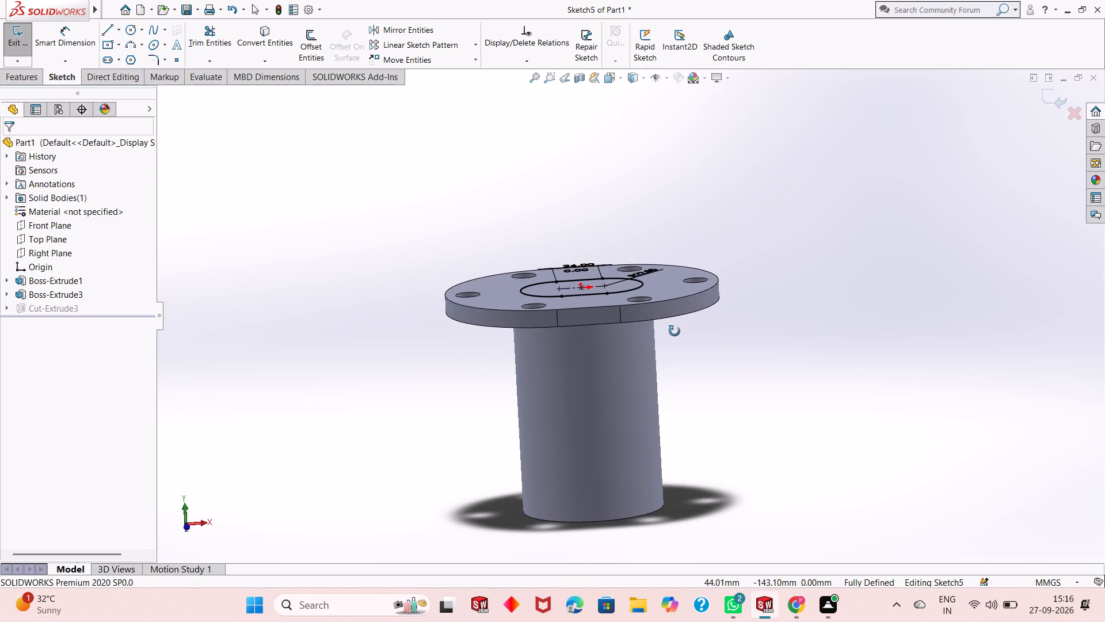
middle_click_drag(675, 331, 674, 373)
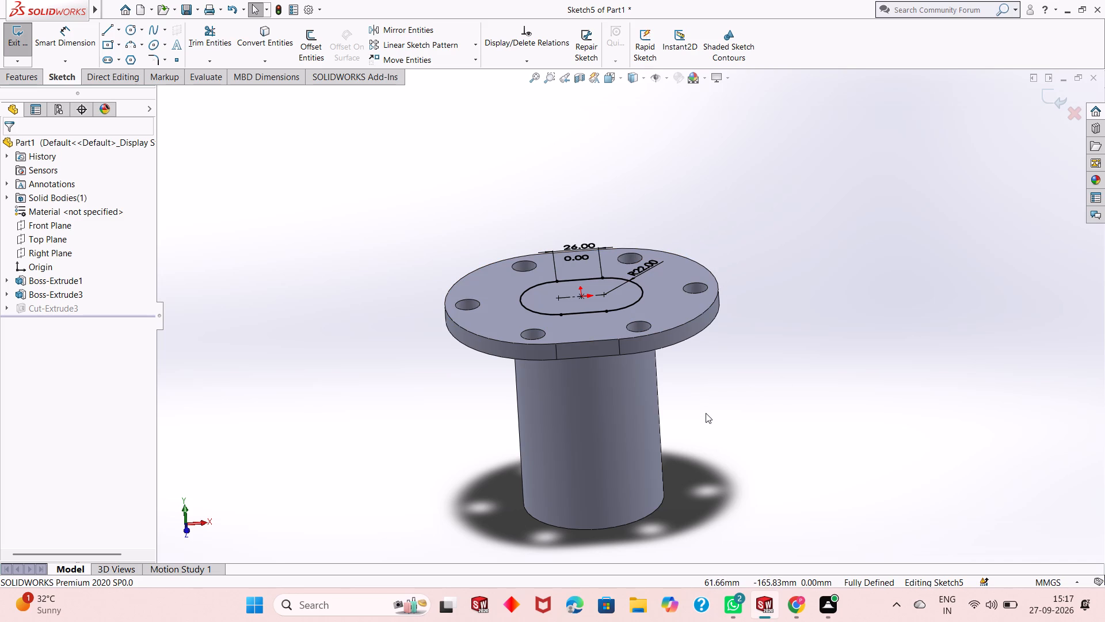
Set the straight length of the central slot pocket's sketch to 36 mm and exit the sketch.
middle_click_drag(714, 392, 707, 355)
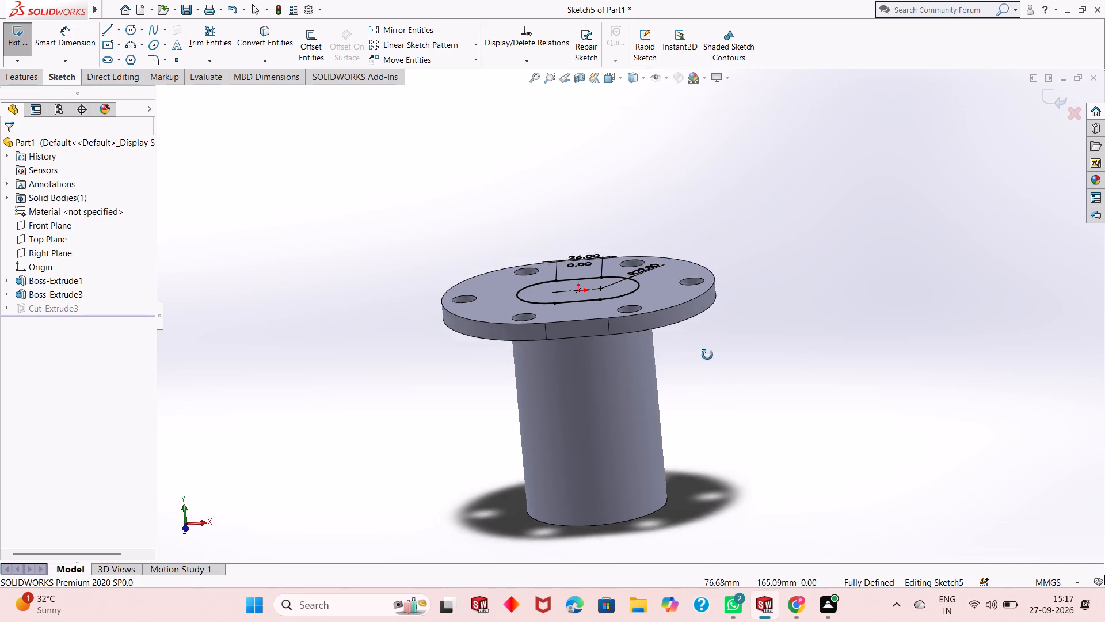
middle_click_drag(707, 355, 694, 220)
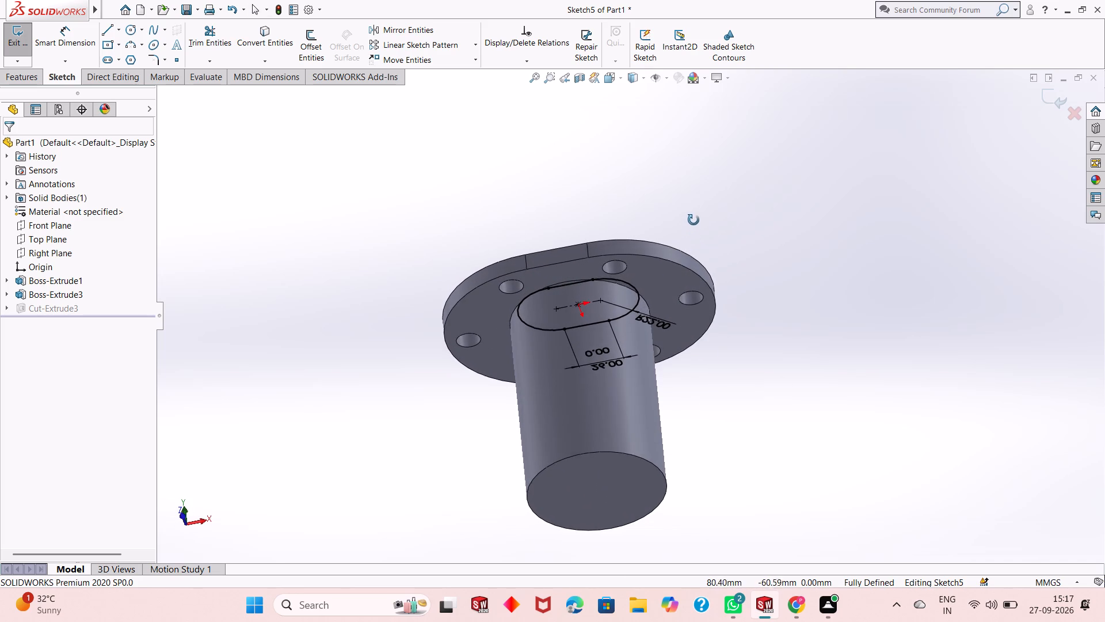
middle_click_drag(694, 220, 693, 244)
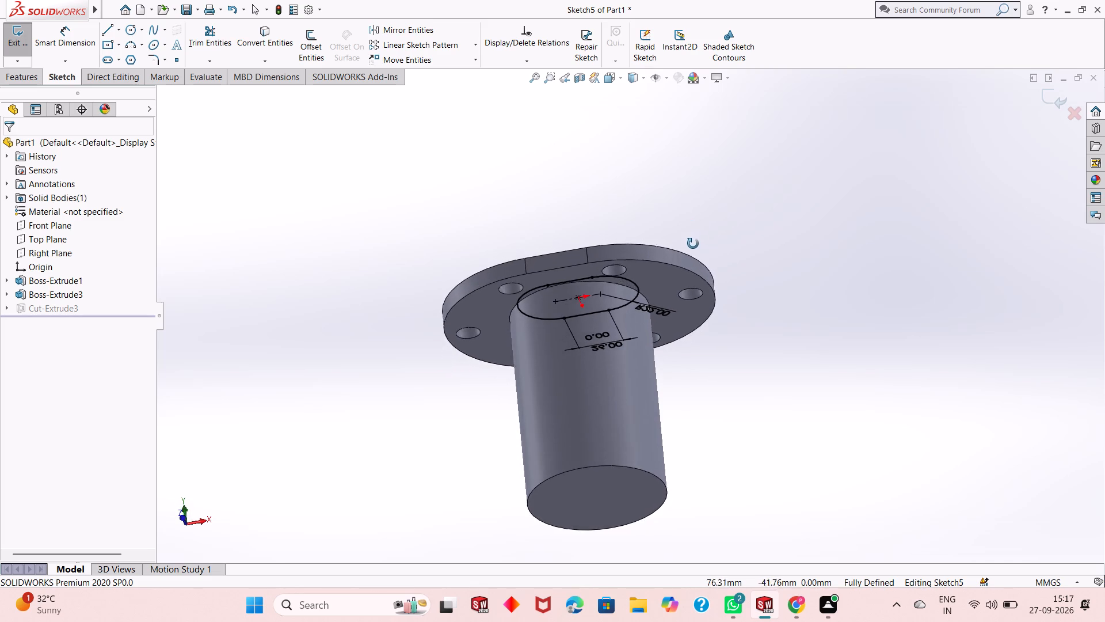
middle_click_drag(693, 244, 711, 374)
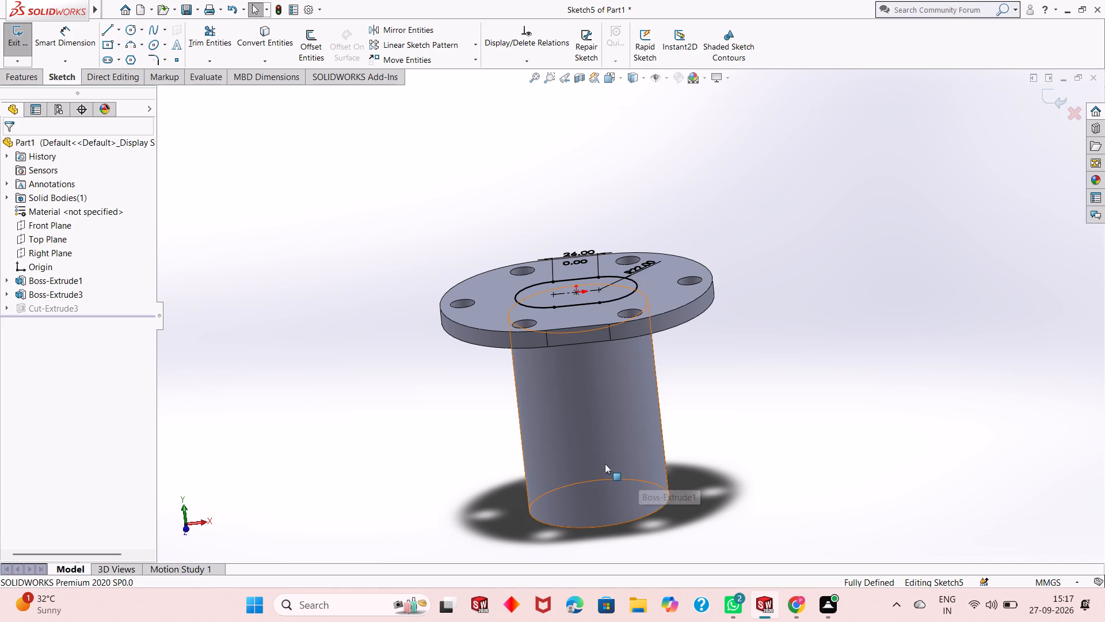
left_click(68, 280)
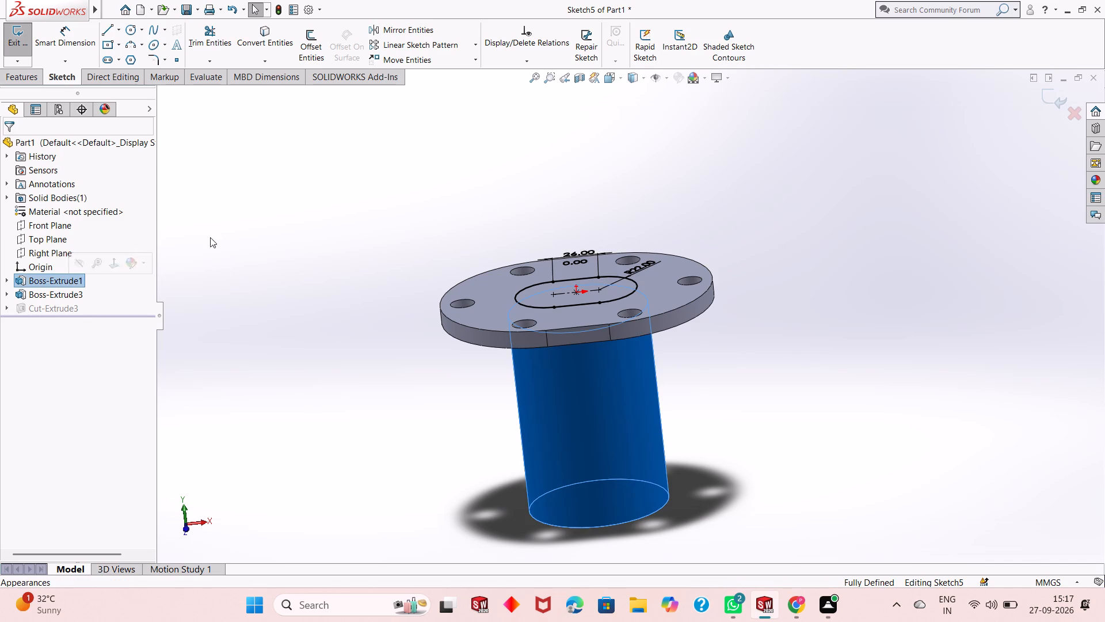
key("Escape")
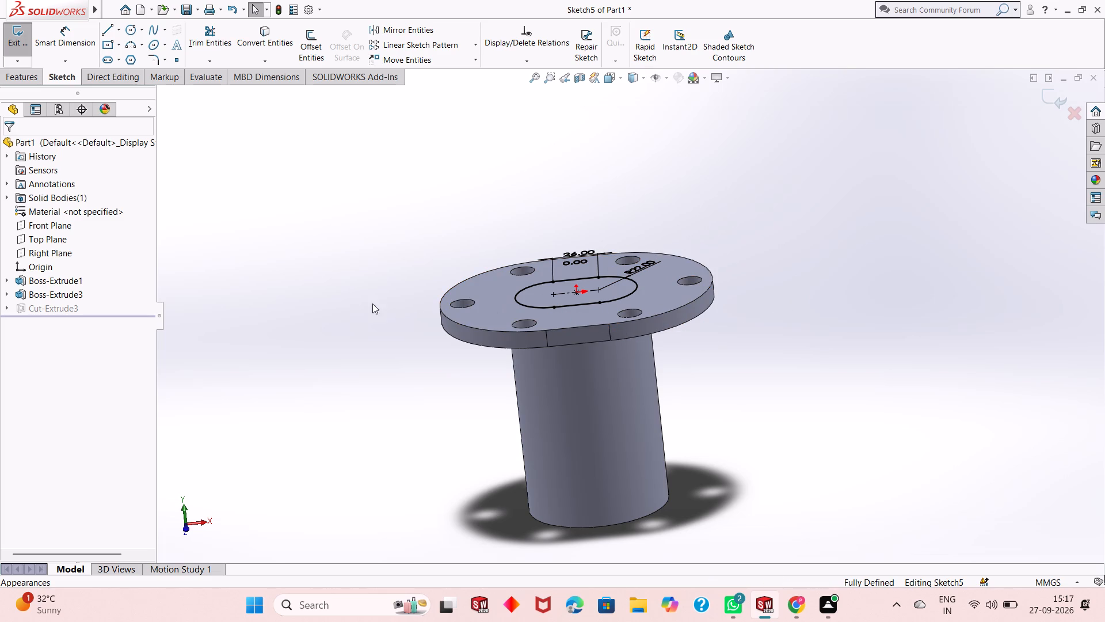
middle_click_drag(676, 227, 676, 236)
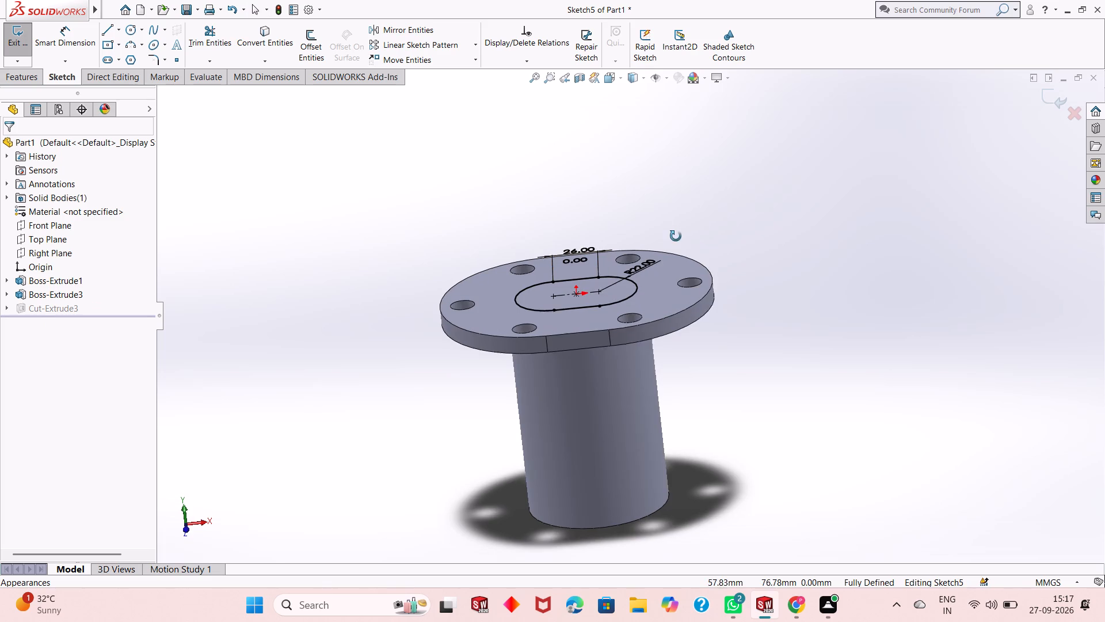
middle_click_drag(676, 236, 677, 265)
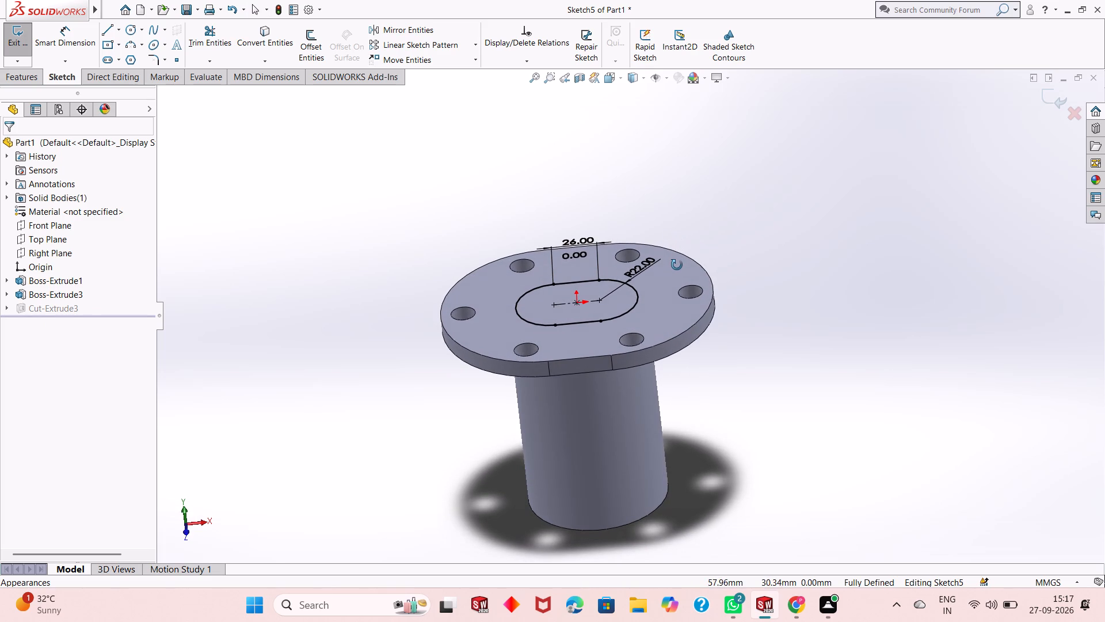
middle_click_drag(677, 265, 679, 298)
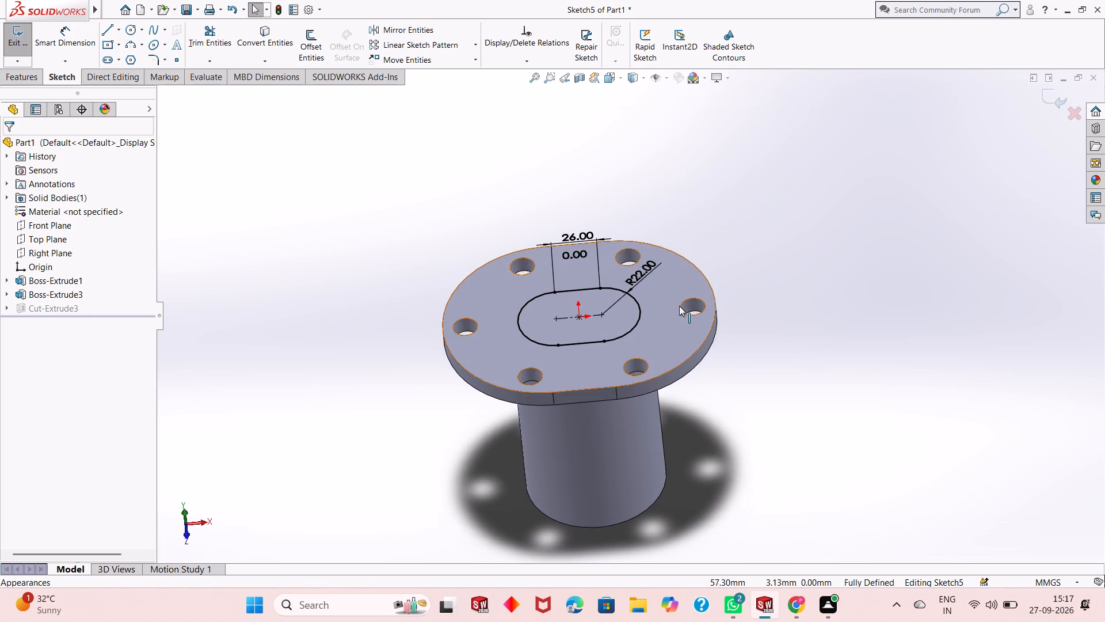
middle_click_drag(679, 306, 679, 347)
double_click(569, 234)
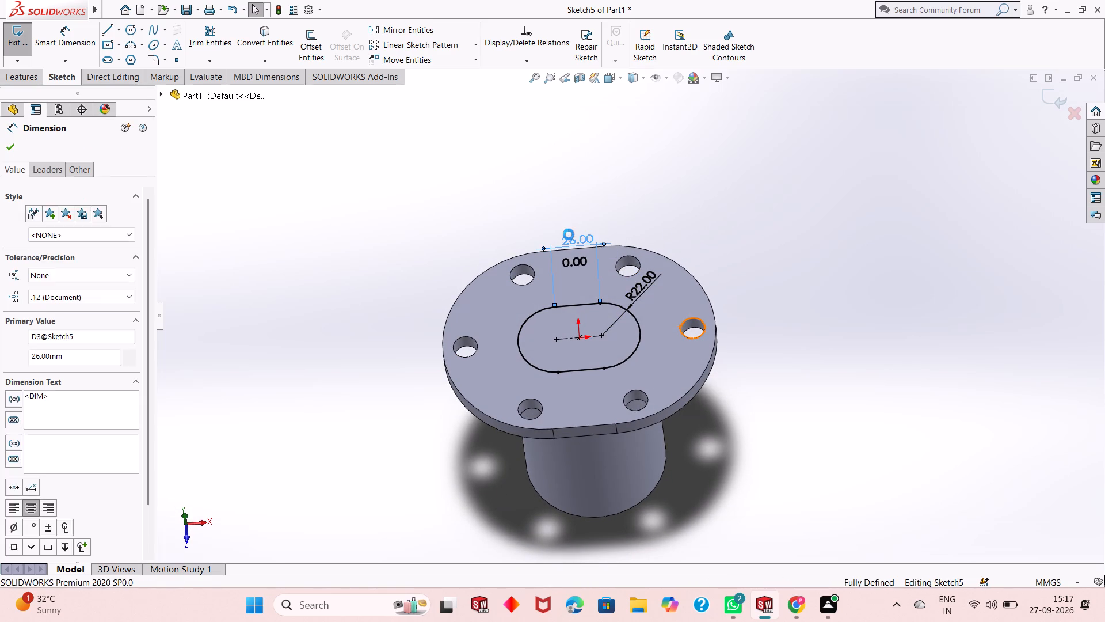
type("36")
key("Return")
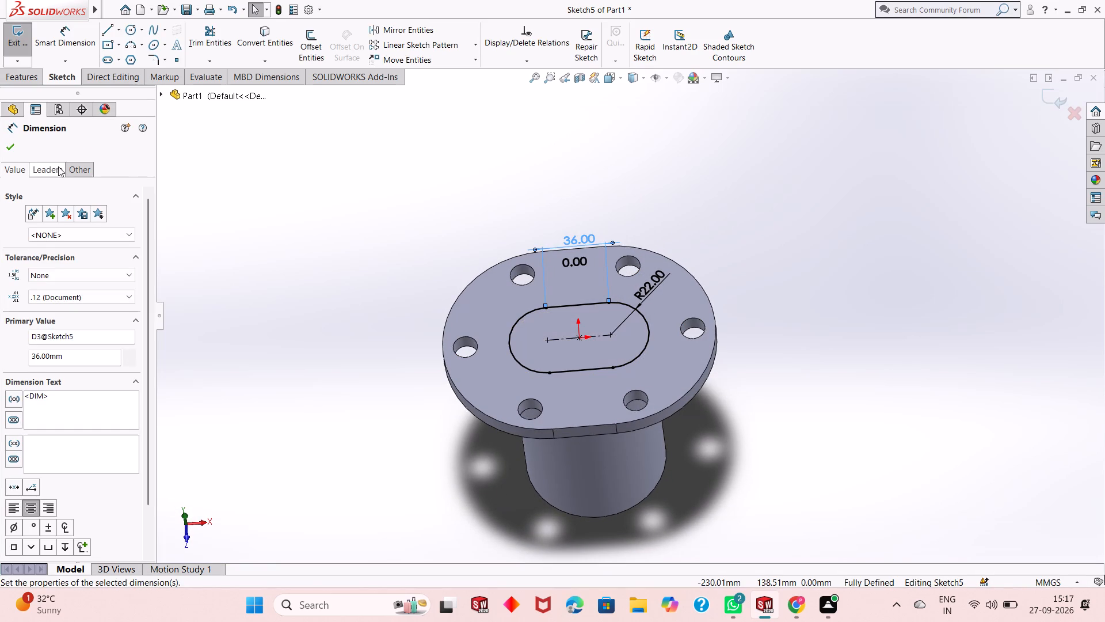
left_click(16, 149)
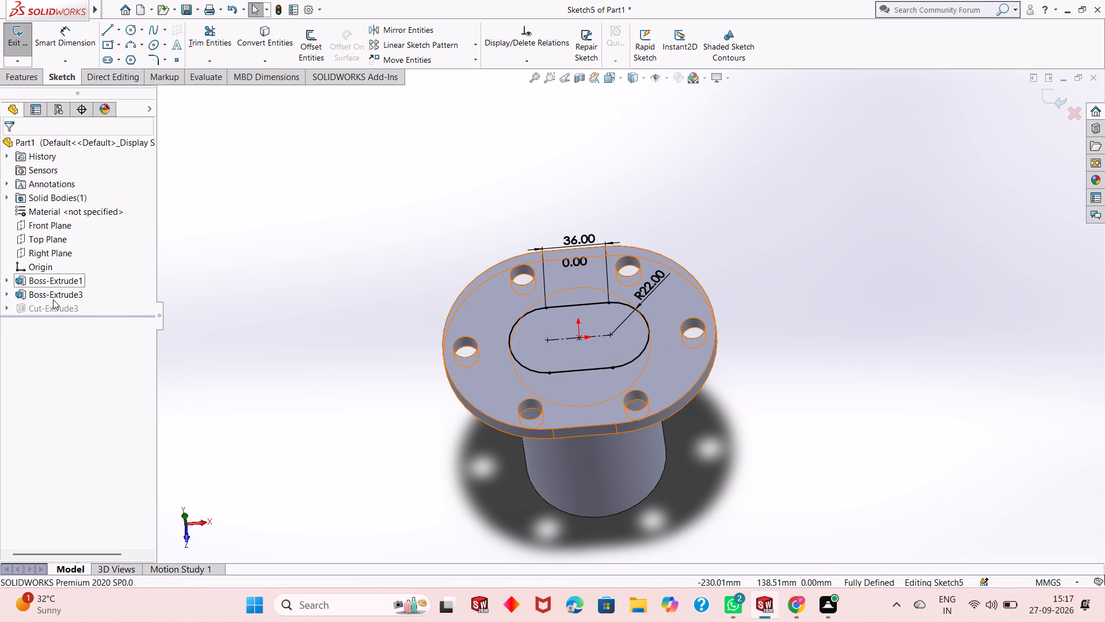
left_click(1047, 95)
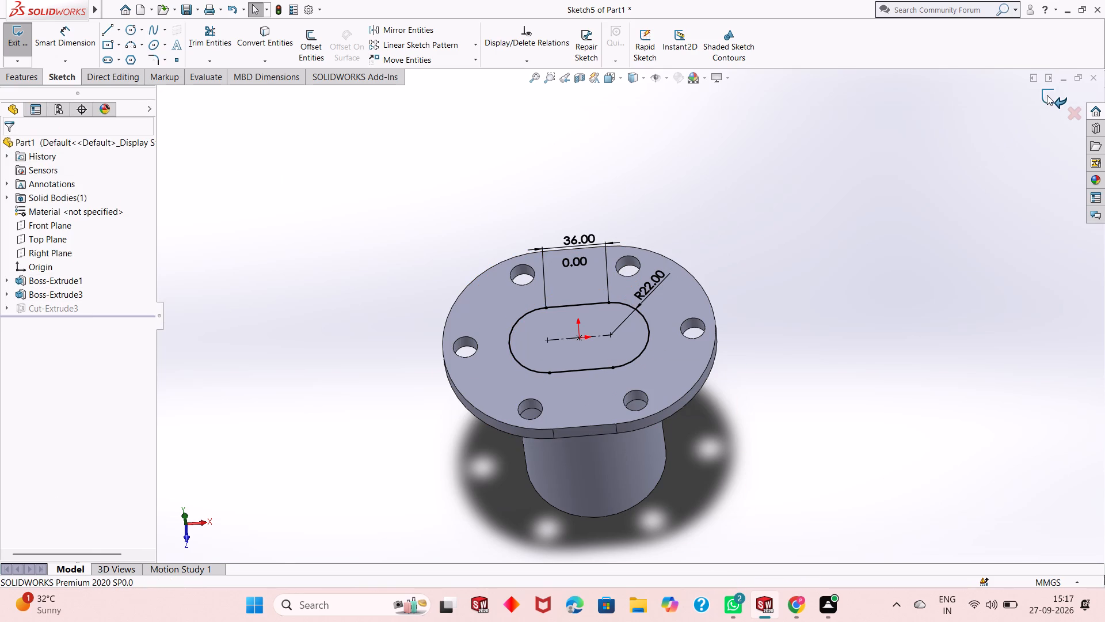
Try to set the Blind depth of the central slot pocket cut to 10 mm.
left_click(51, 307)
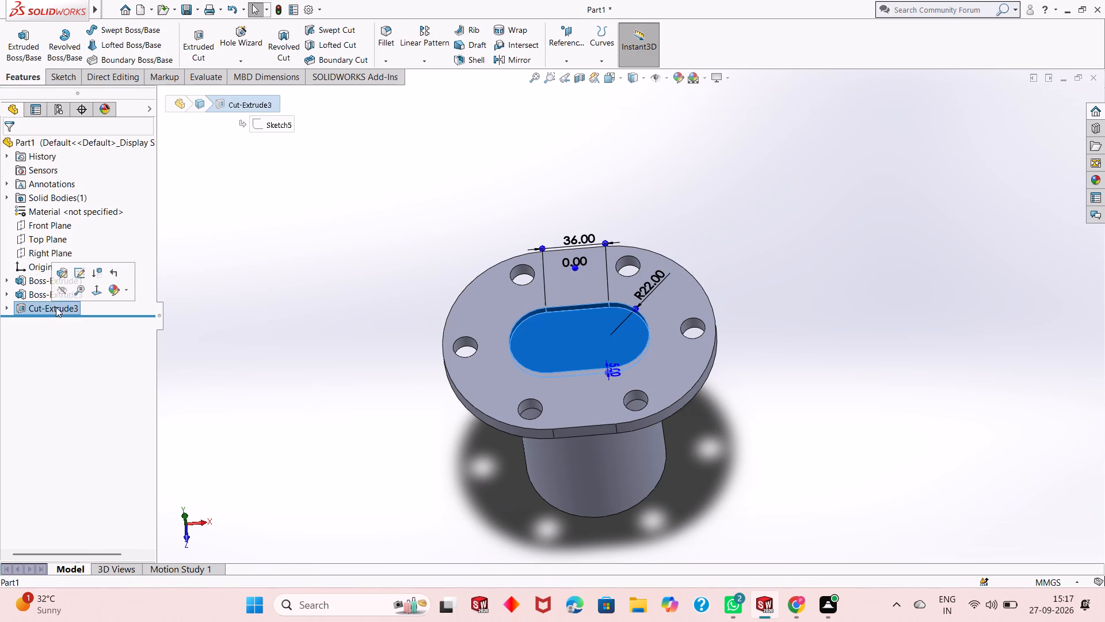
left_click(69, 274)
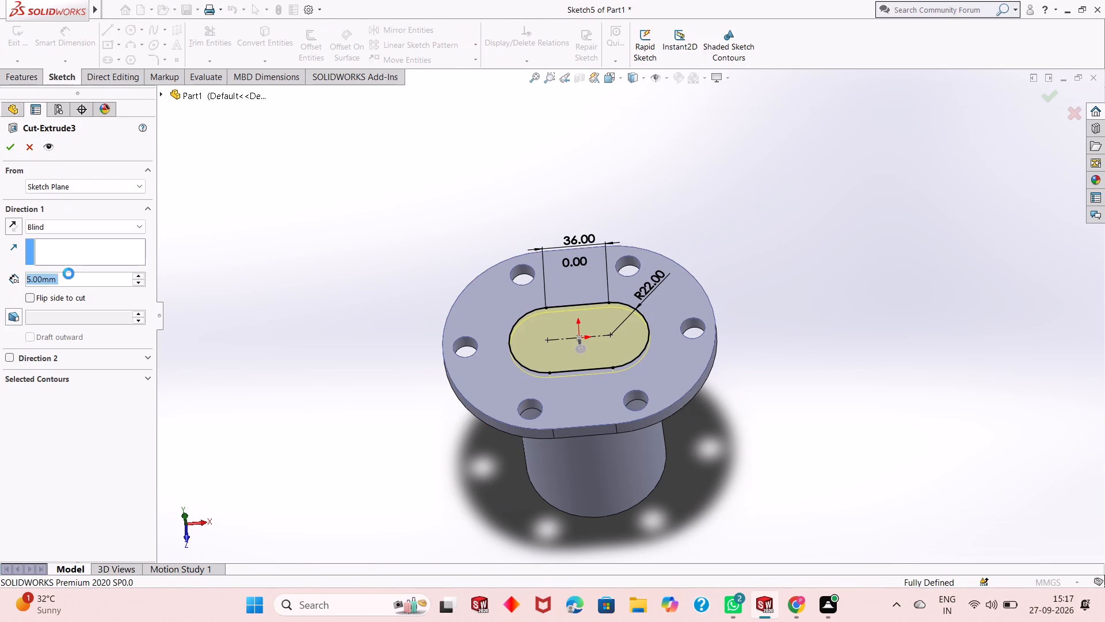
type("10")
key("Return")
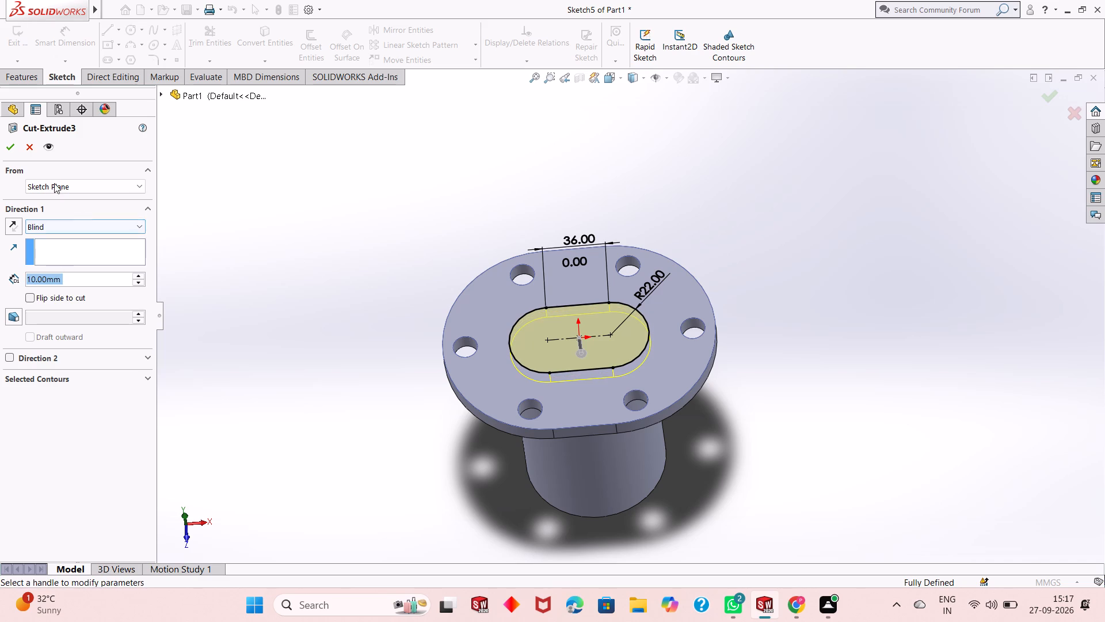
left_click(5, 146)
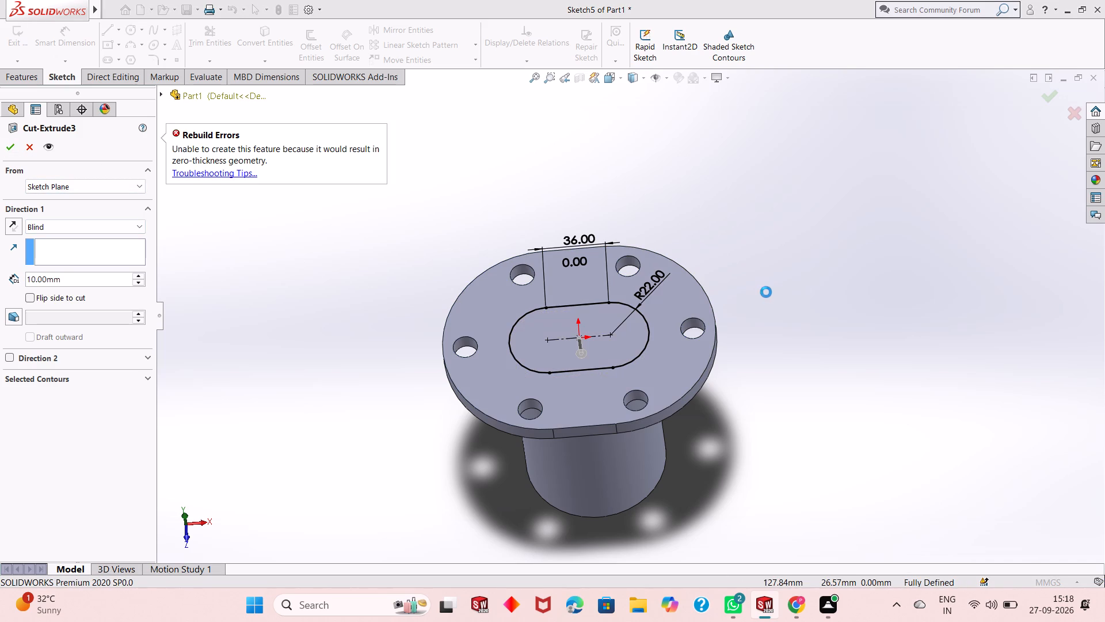
Set the Blind depth of the central slot pocket cut to 9 mm.
double_click(74, 282)
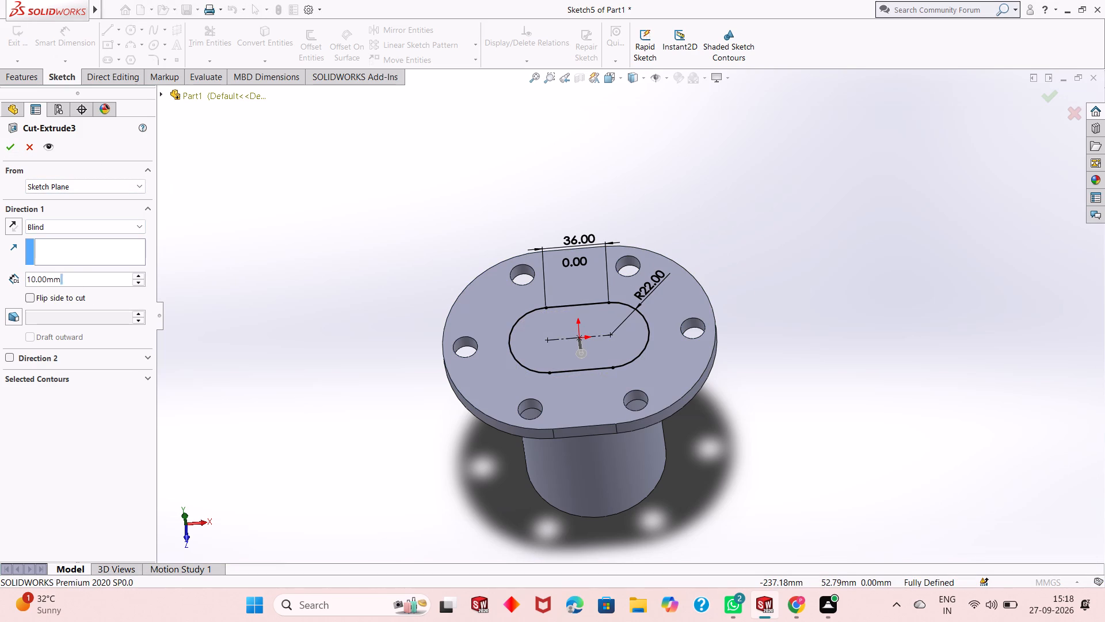
key("9")
key("Return")
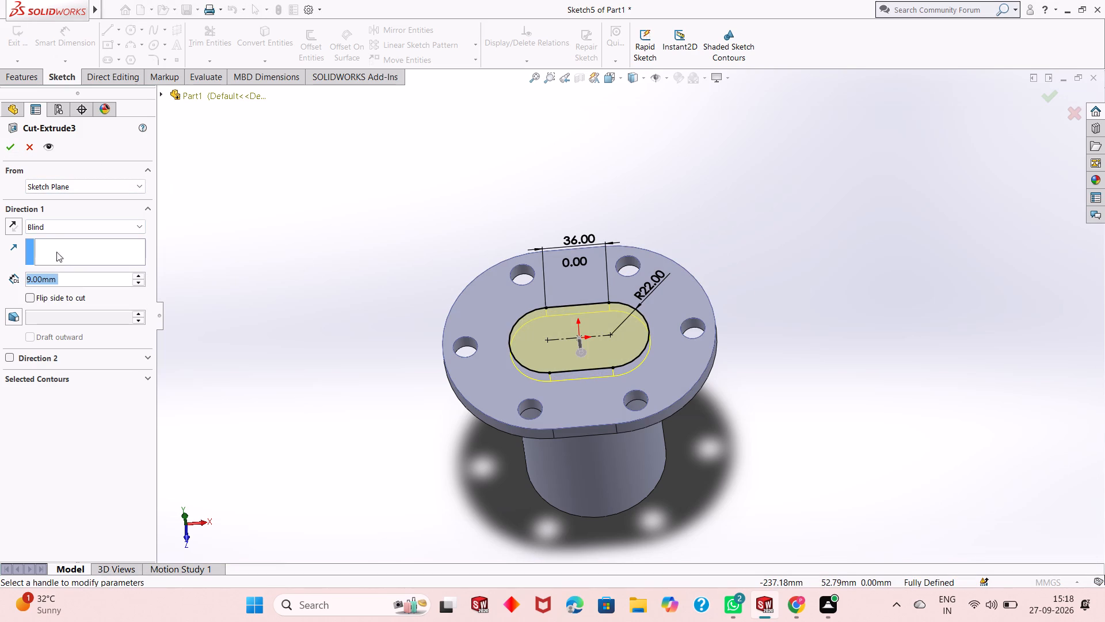
left_click(7, 145)
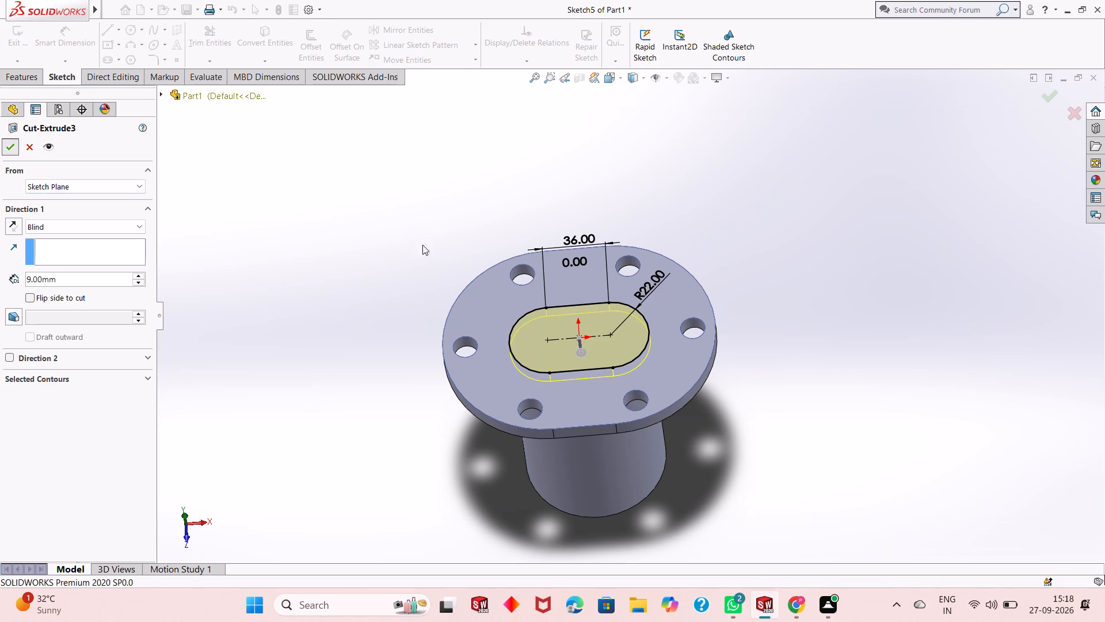
Examine where the slot pocket meets the cylinder in a section view on the Front Plane, and cancel the section.
middle_click_drag(793, 422, 788, 245)
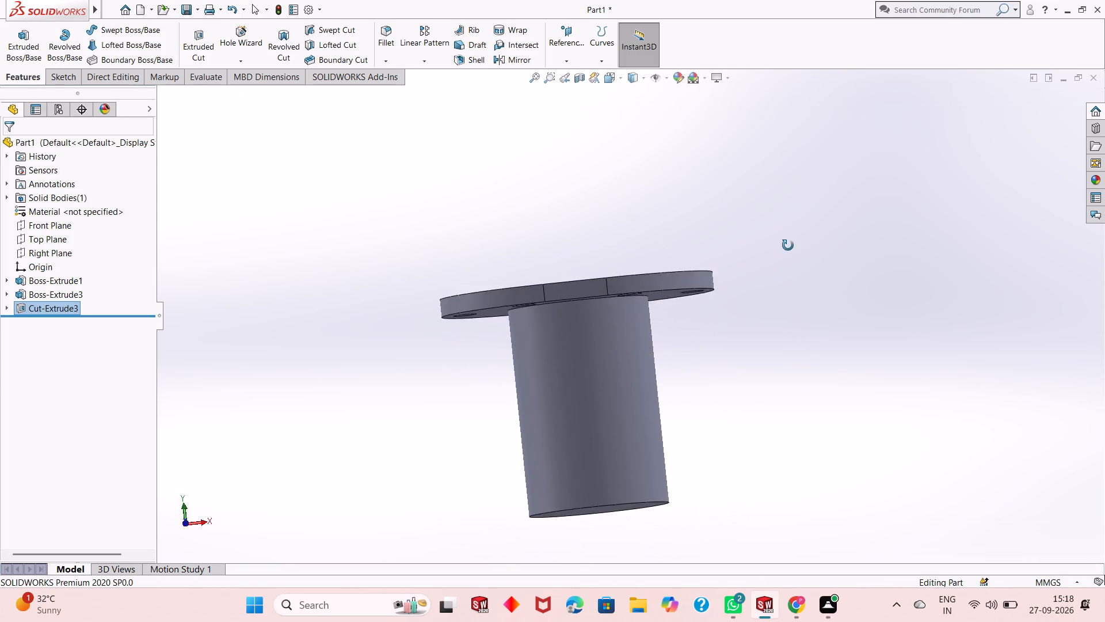
middle_click_drag(788, 245, 788, 253)
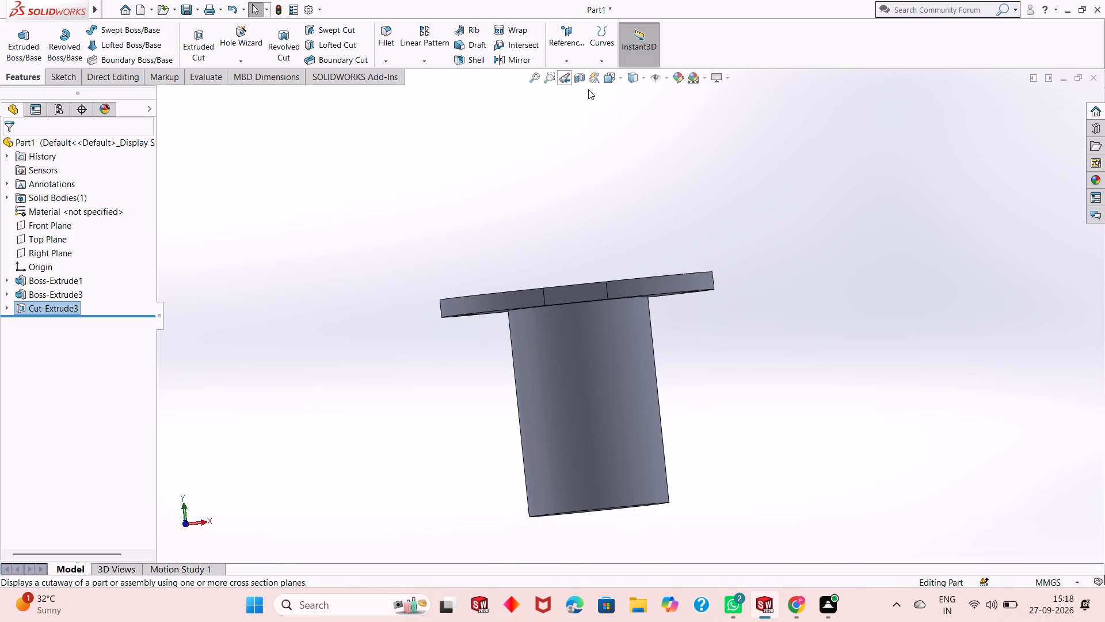
left_click(581, 82)
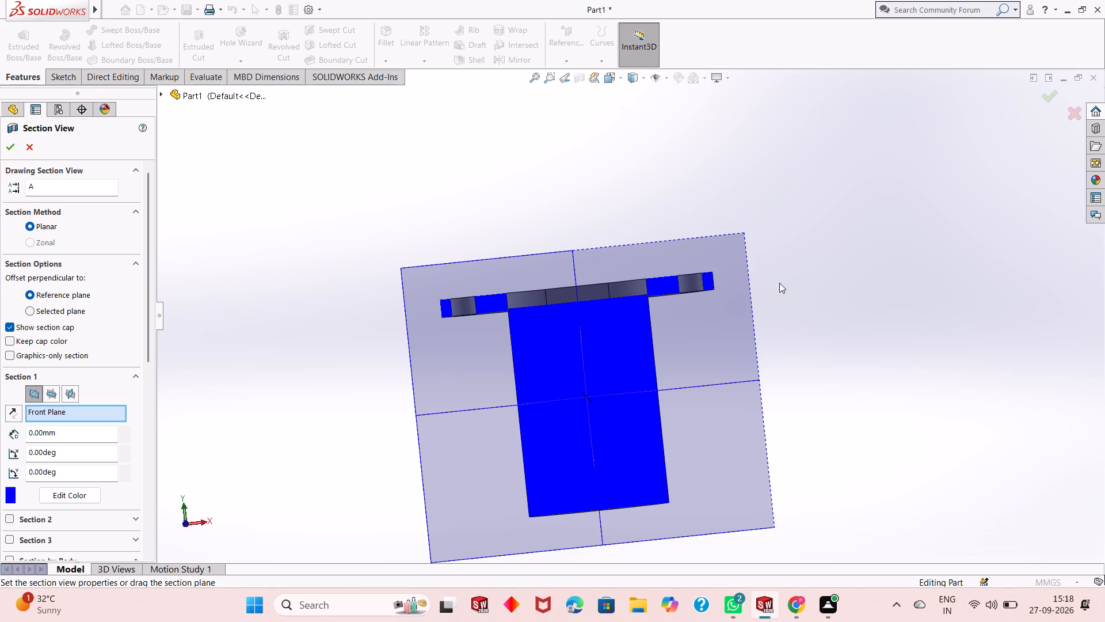
middle_click_drag(779, 285, 778, 312)
scroll(624, 306, "down", 4)
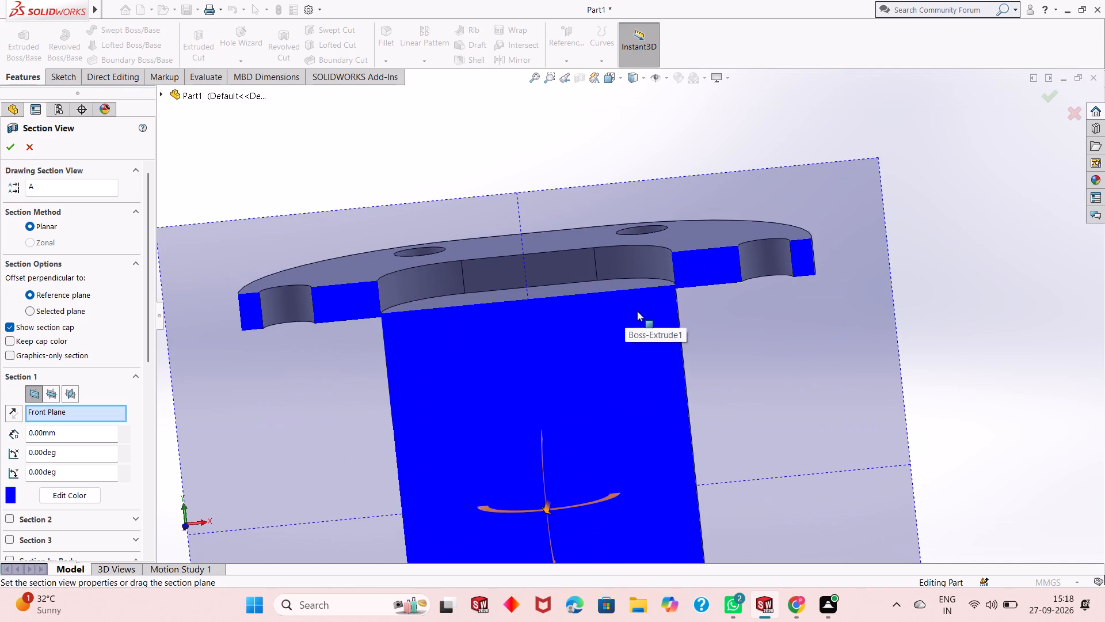
key("Escape")
scroll(626, 340, "up", 1)
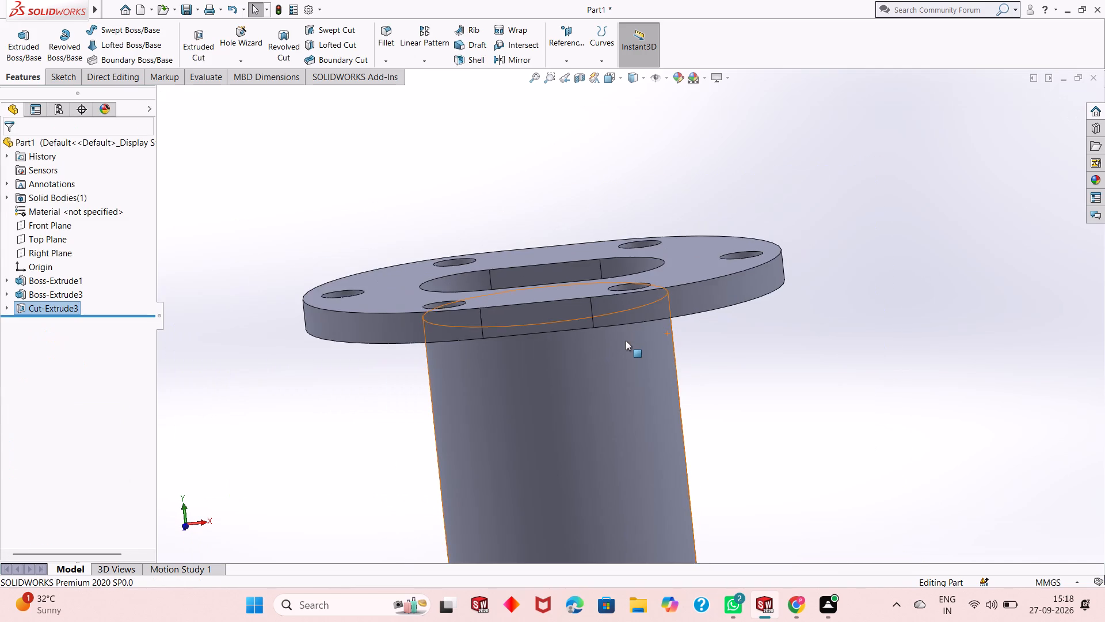
scroll(626, 340, "up", 2)
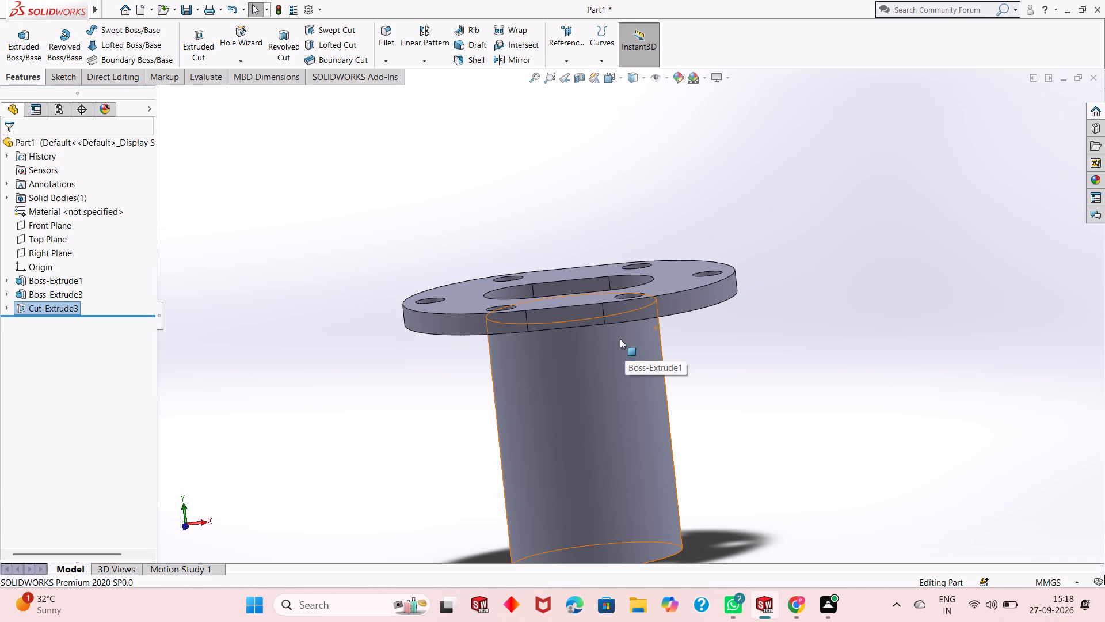
Open the cylinder's base circle sketch for inspection and exit it without changes.
left_click(58, 283)
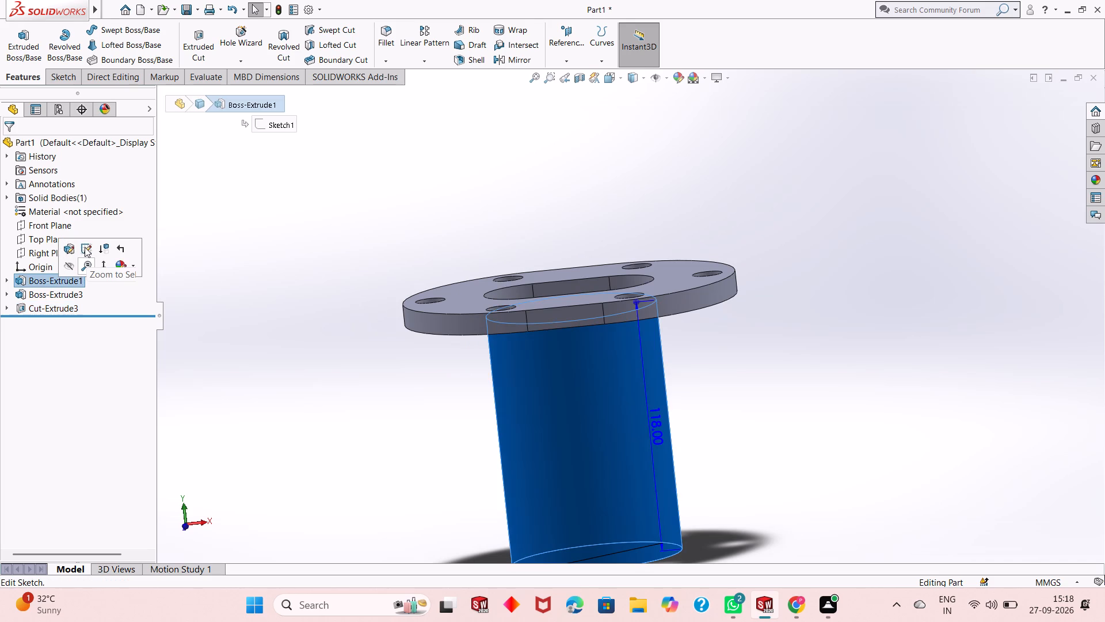
left_click(85, 247)
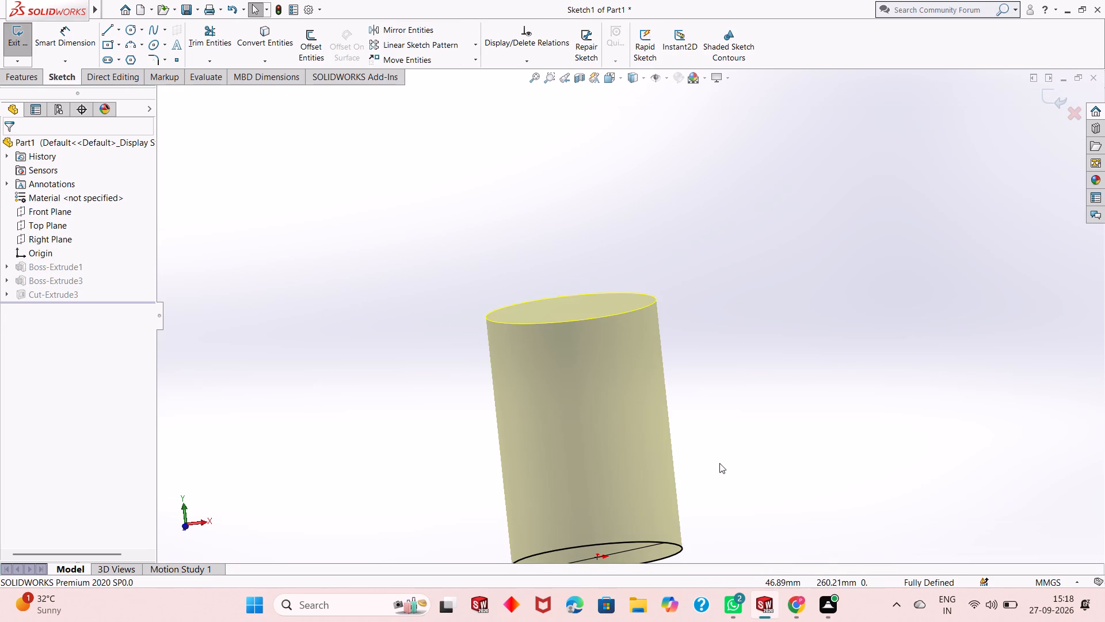
scroll(663, 477, "up", 1)
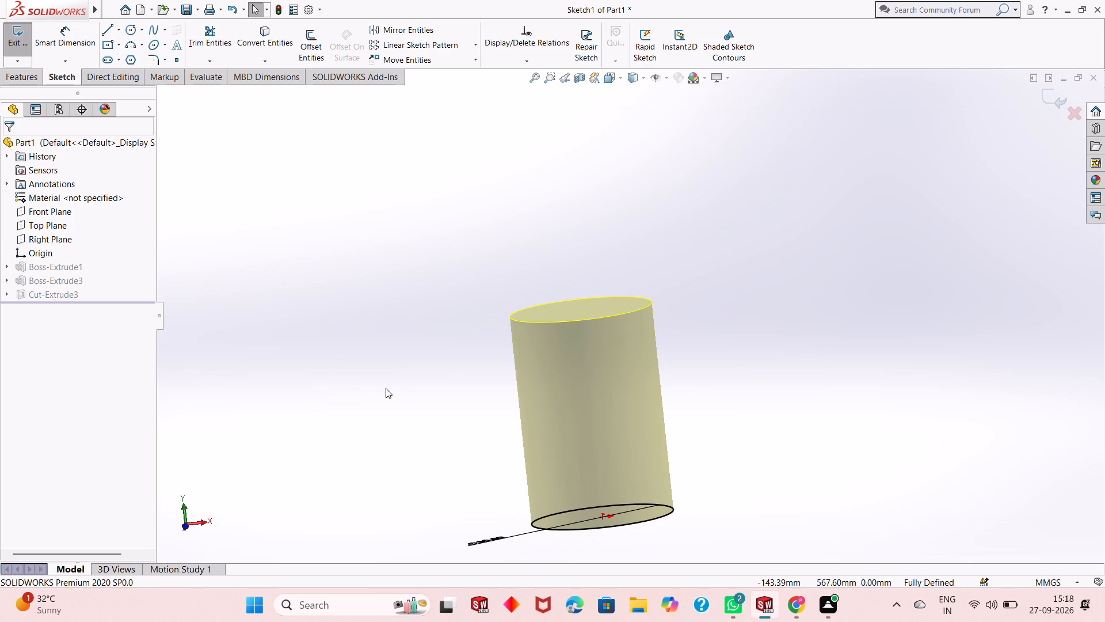
scroll(647, 412, "down", 1)
key("Escape")
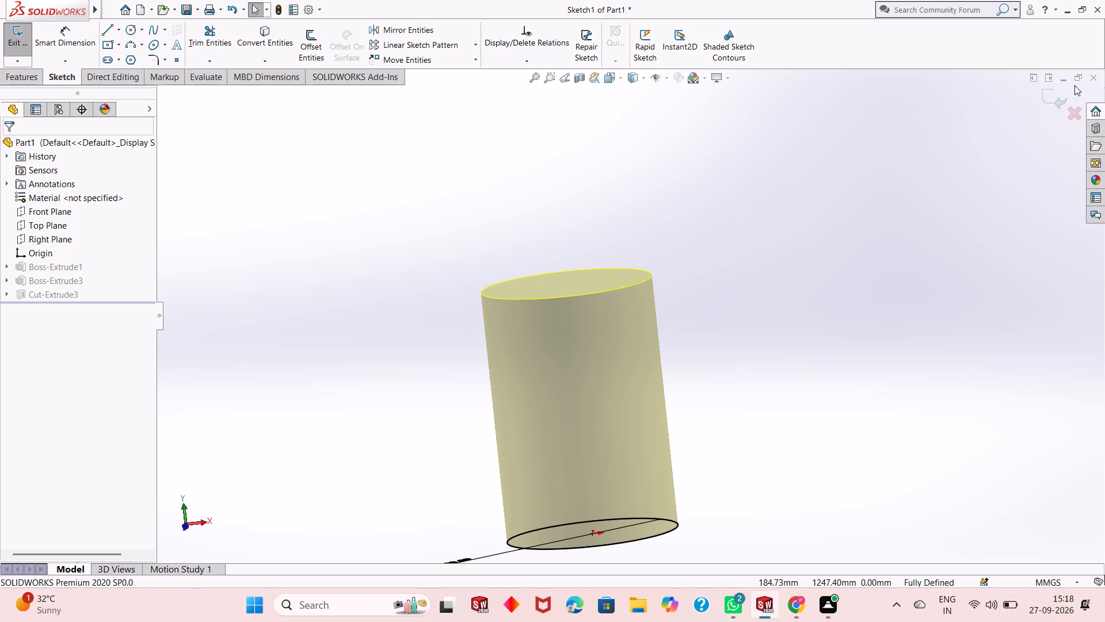
left_click(1043, 98)
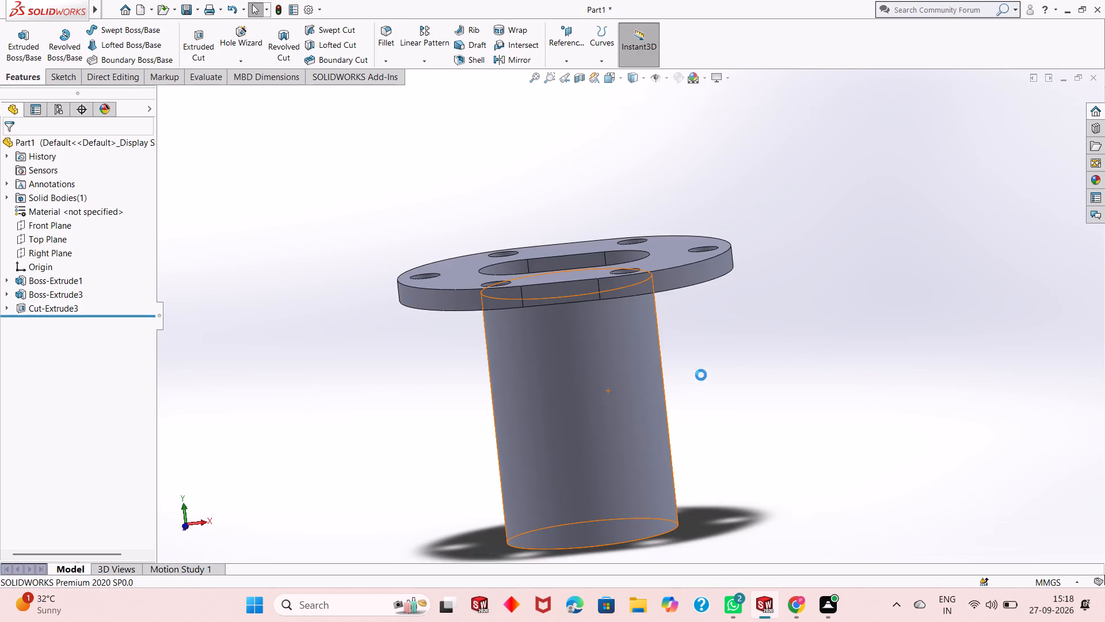
Create a reference plane parallel to the Front Plane at an offset distance of 50 mm.
middle_click_drag(714, 369, 714, 403)
scroll(714, 403, "up", 2)
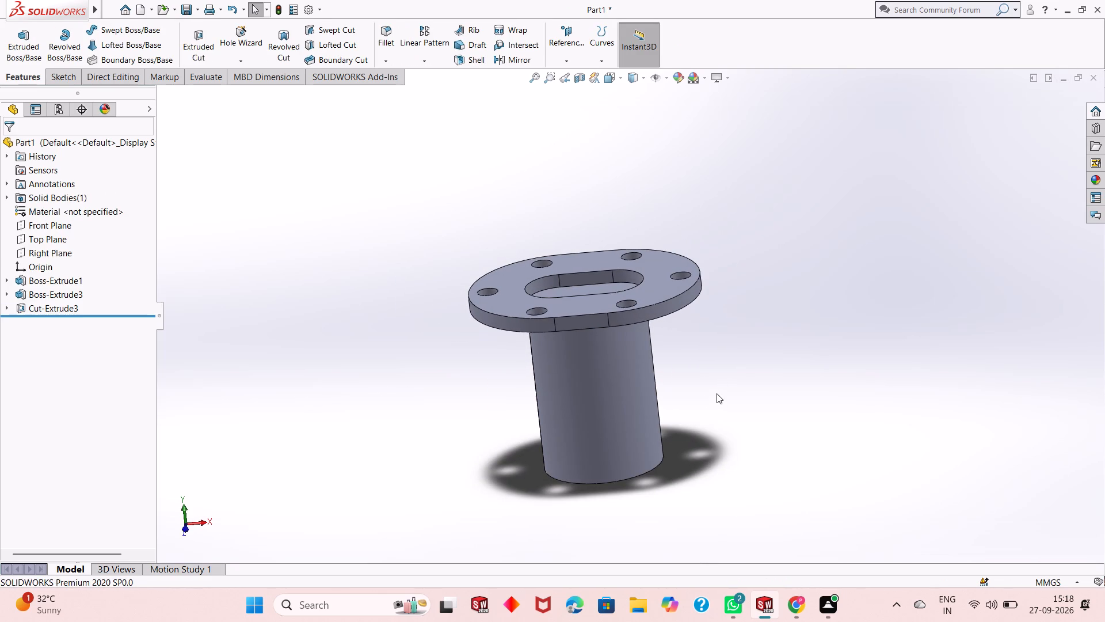
middle_click(717, 395)
middle_click_drag(717, 395, 717, 377)
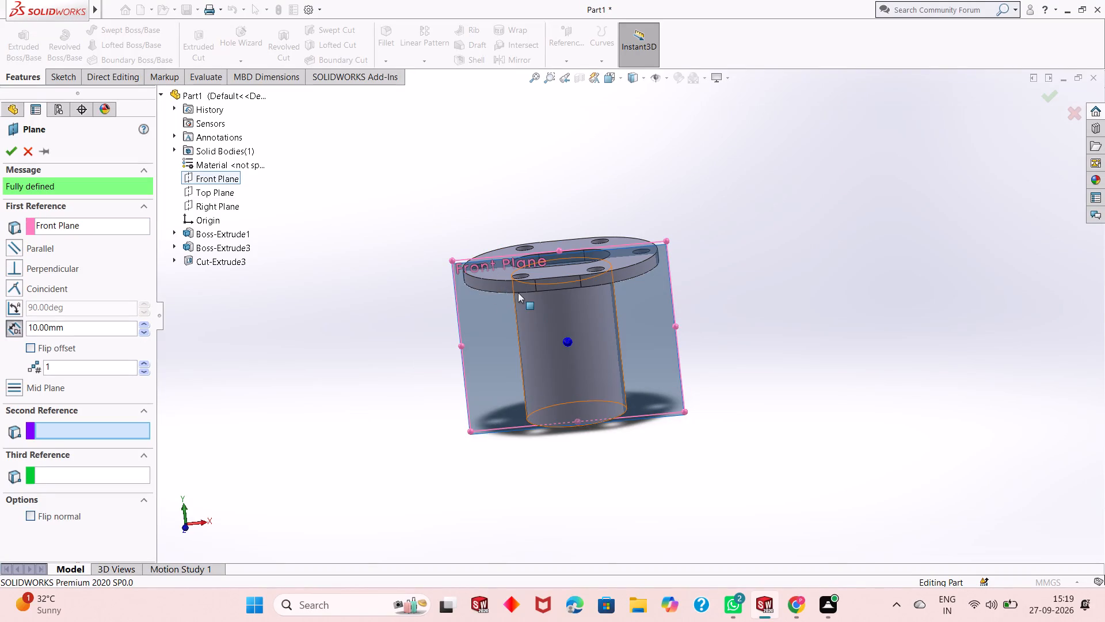
middle_click_drag(594, 328, 645, 284)
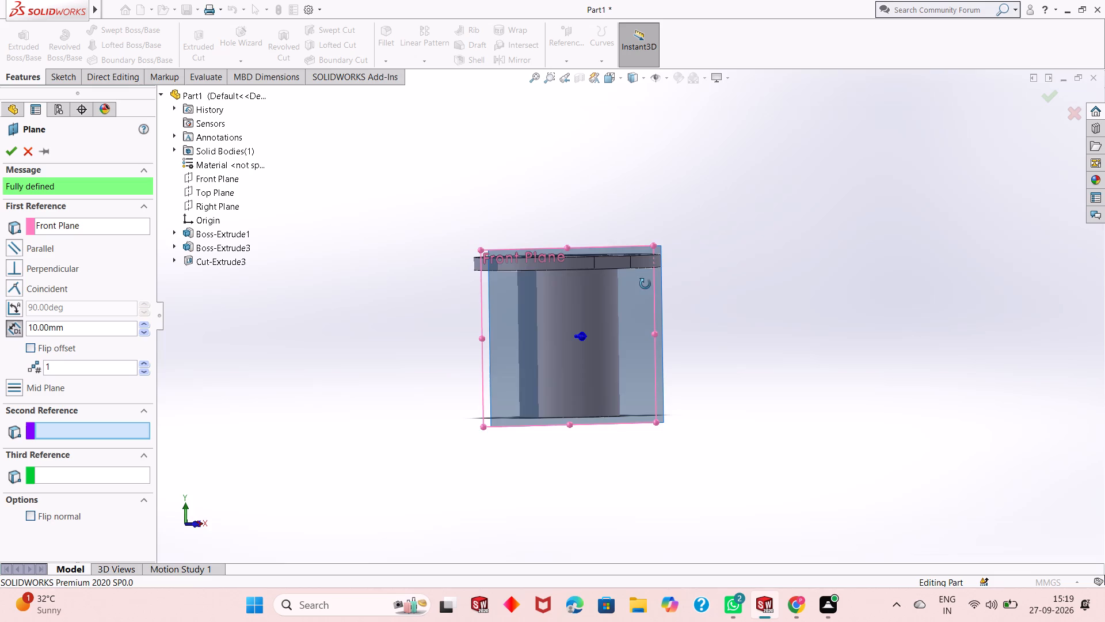
middle_click_drag(645, 284, 669, 308)
scroll(589, 296, "down", 1)
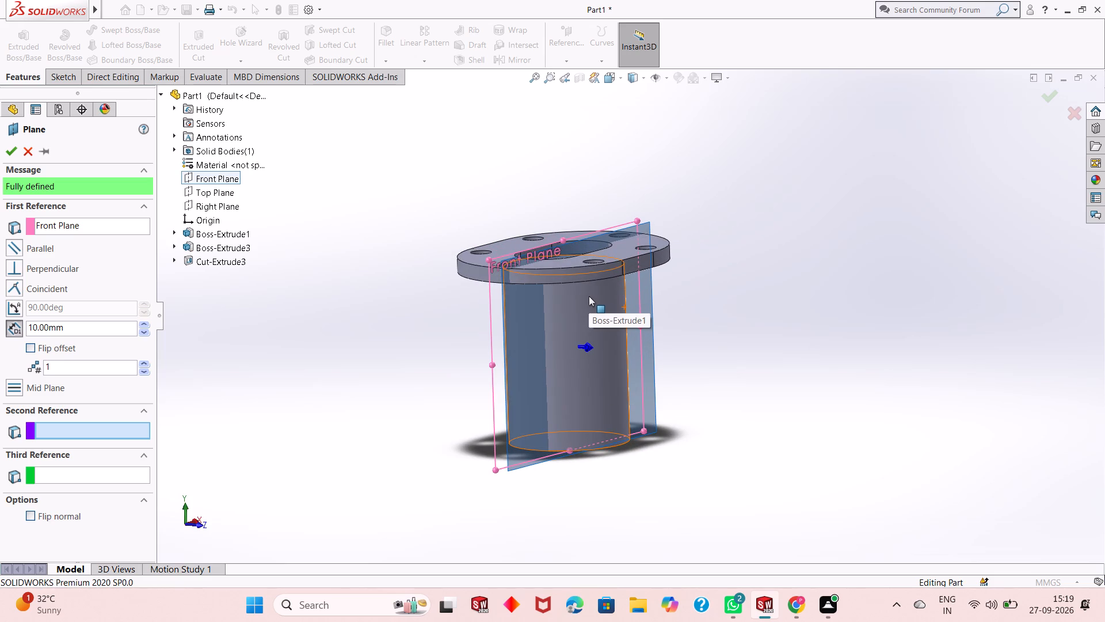
scroll(589, 296, "up", 1)
scroll(585, 345, "down", 1)
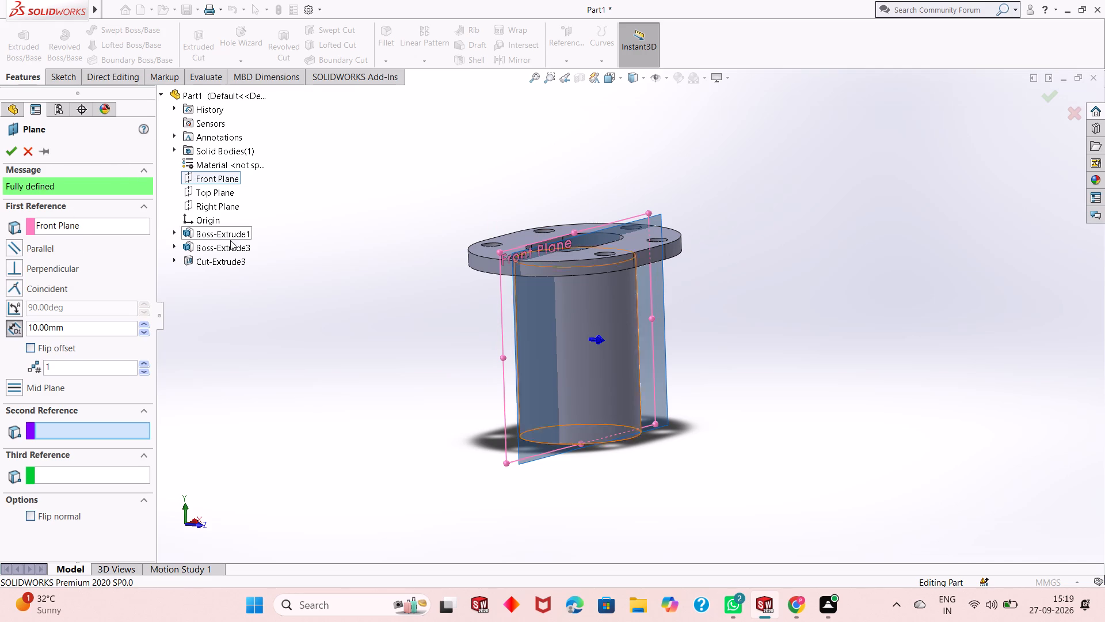
double_click(74, 329)
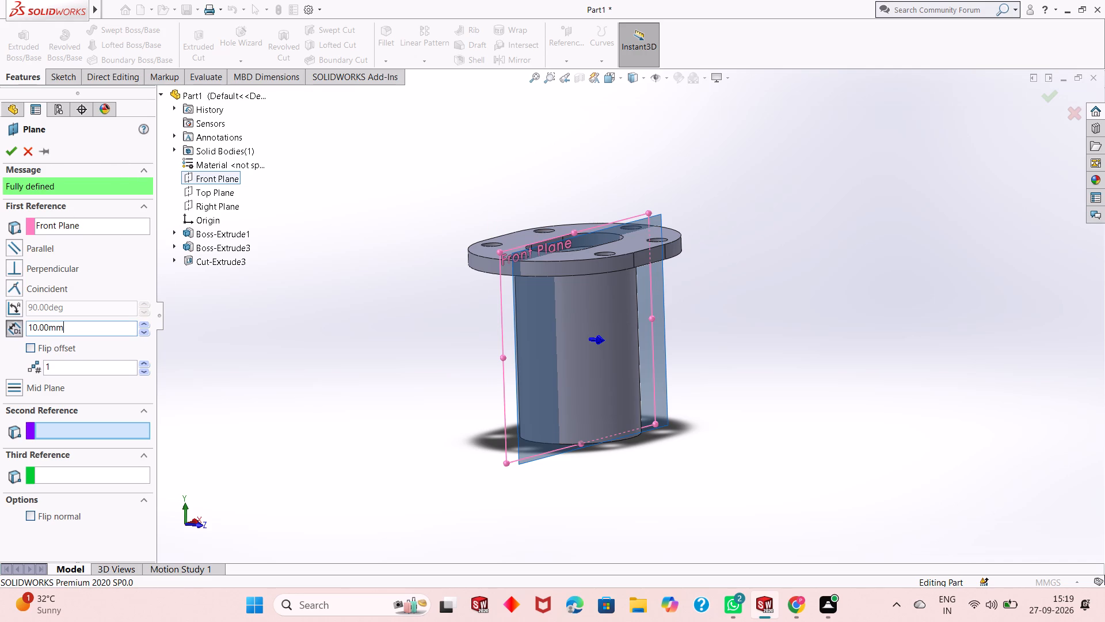
type("50")
key("Return")
middle_click_drag(467, 424, 506, 415)
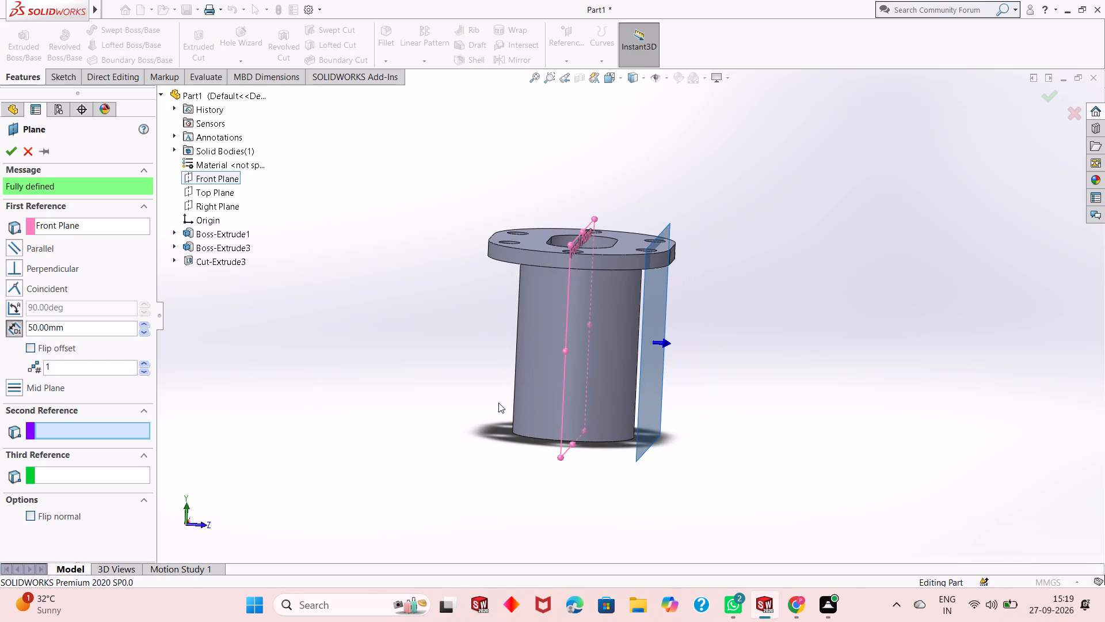
left_click(7, 151)
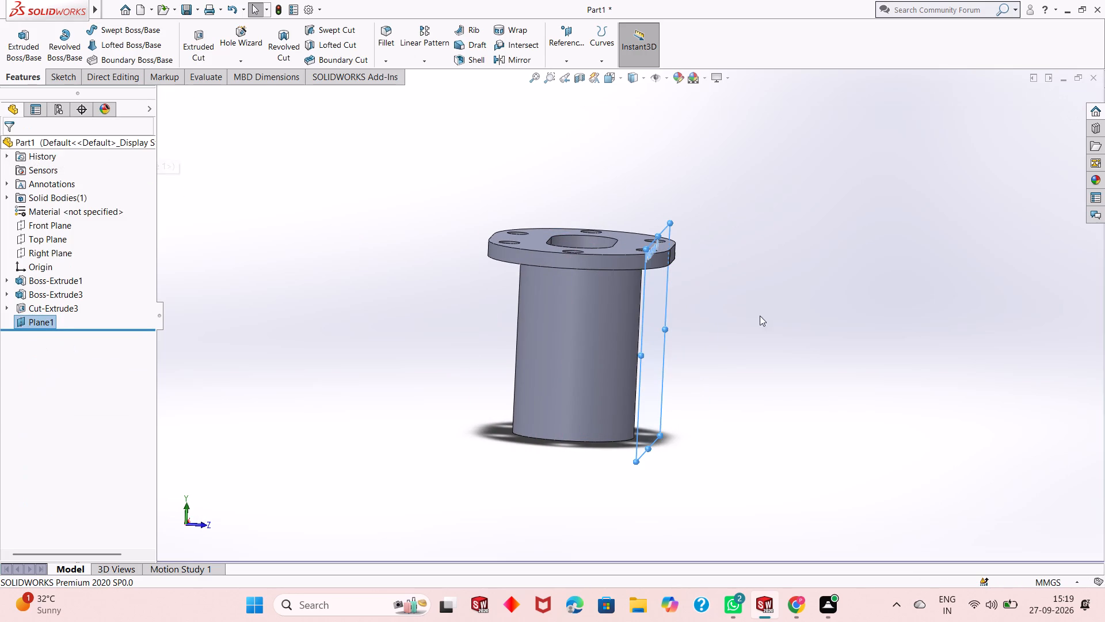
Open a new sketch on the 50 mm offset plane and view it face-on.
middle_click_drag(772, 340, 696, 350)
right_click(695, 349)
left_click(723, 337)
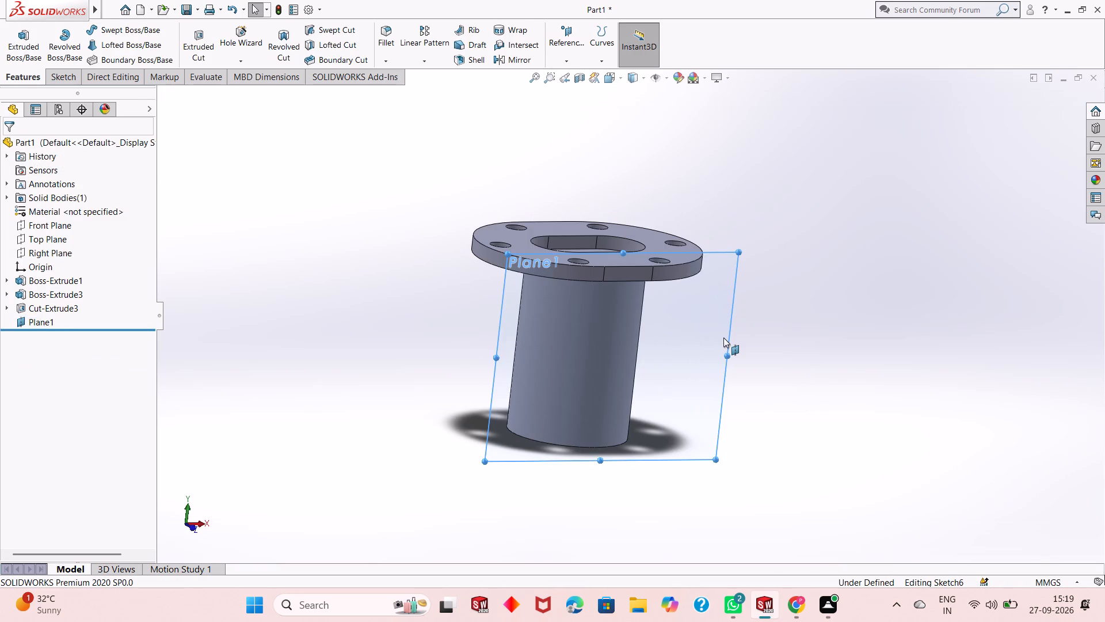
key("ctrl+8")
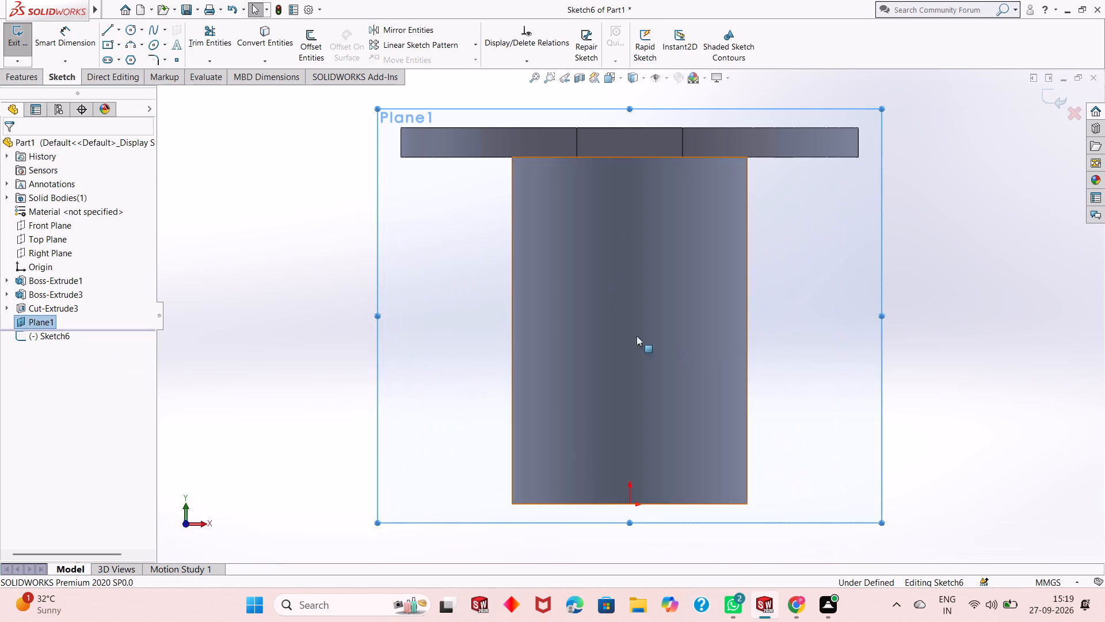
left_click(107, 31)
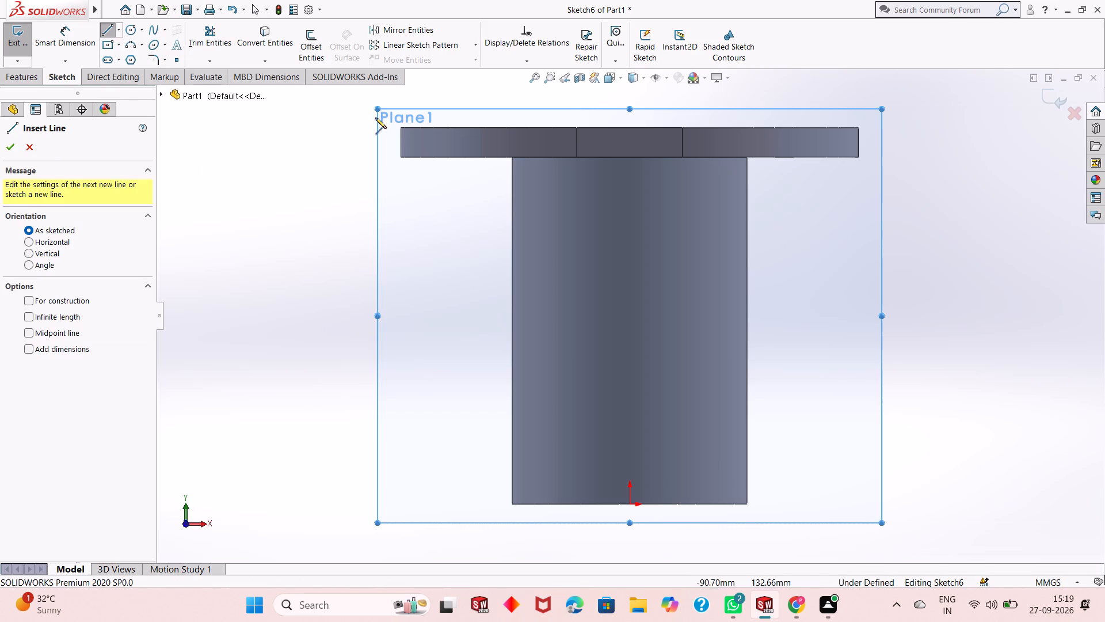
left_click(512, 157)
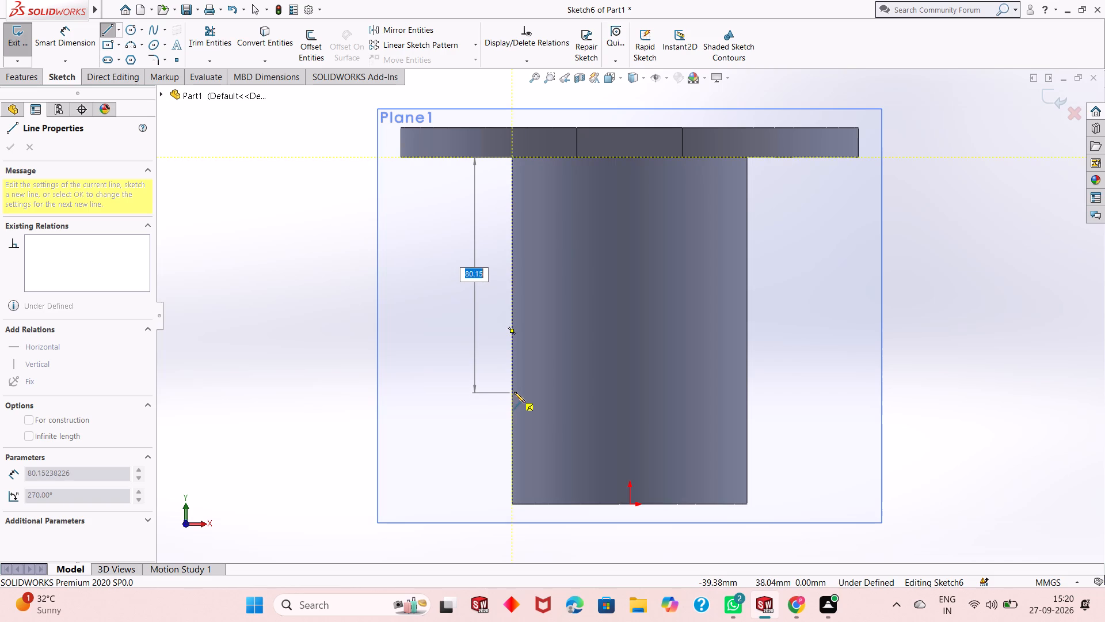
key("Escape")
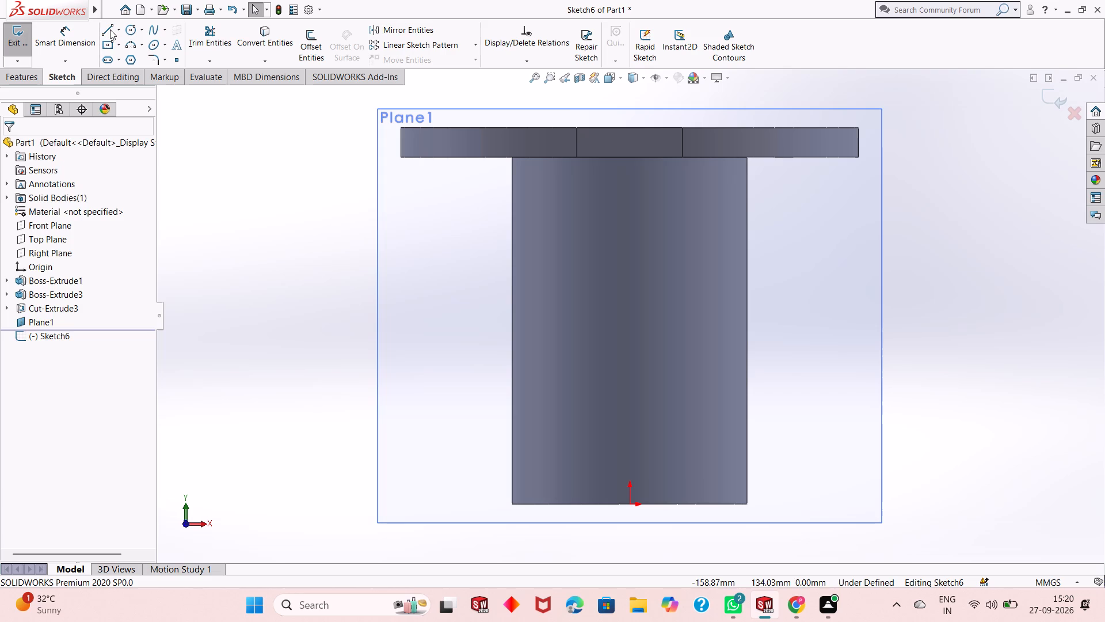
Sketch a 40 mm vertical line upward from the origin along the cylinder's centre.
left_click(110, 29)
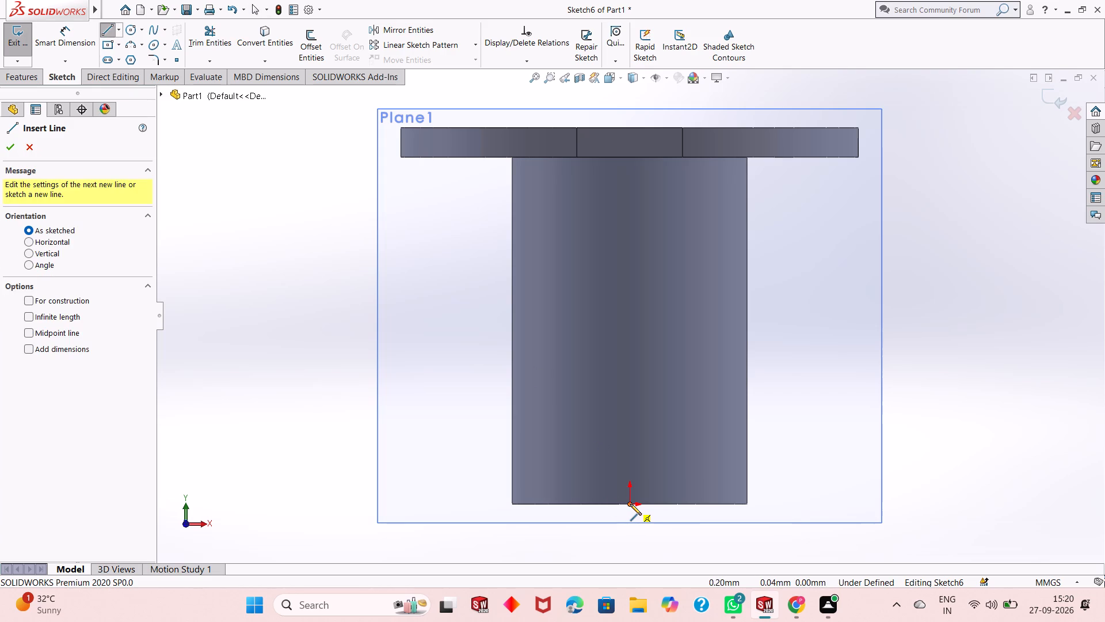
left_click(630, 503)
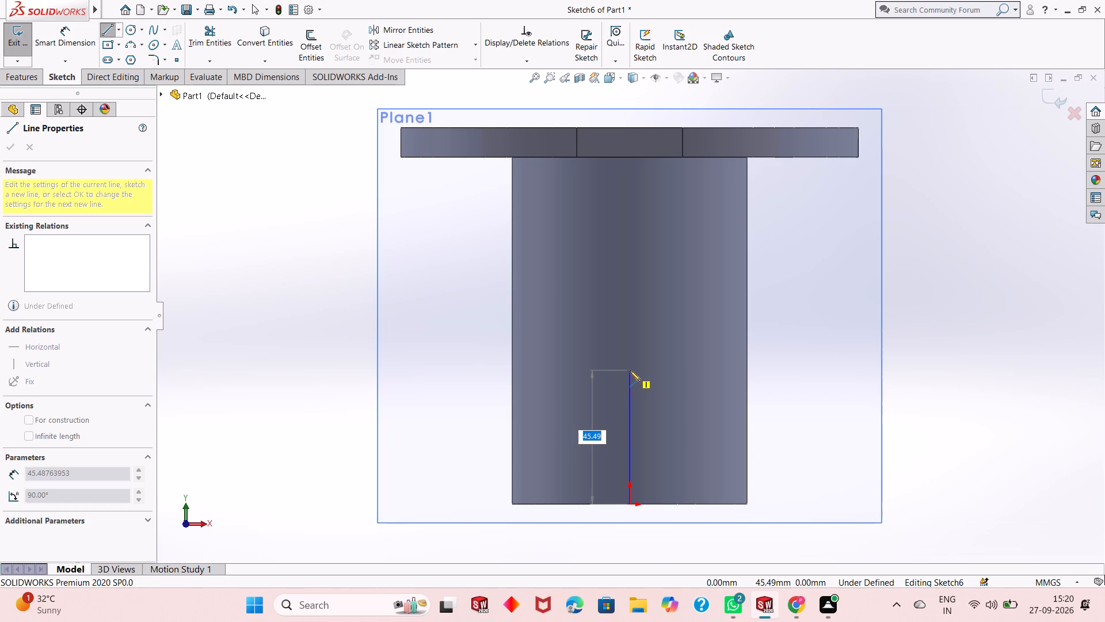
type("40")
key("Return")
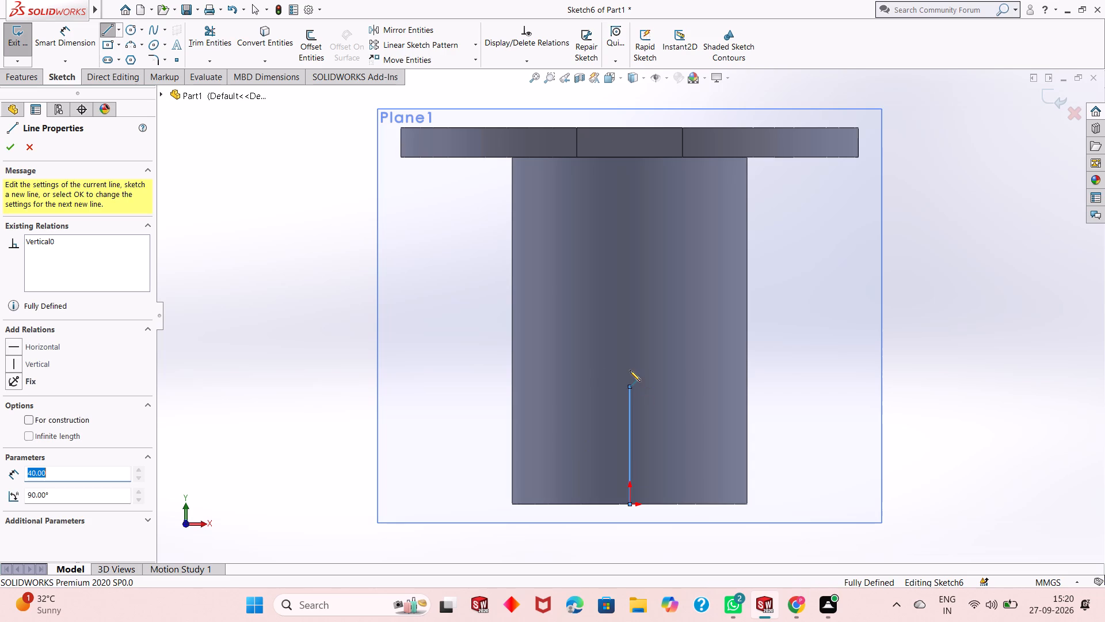
key("Escape")
key("Escape")
key("Escape")
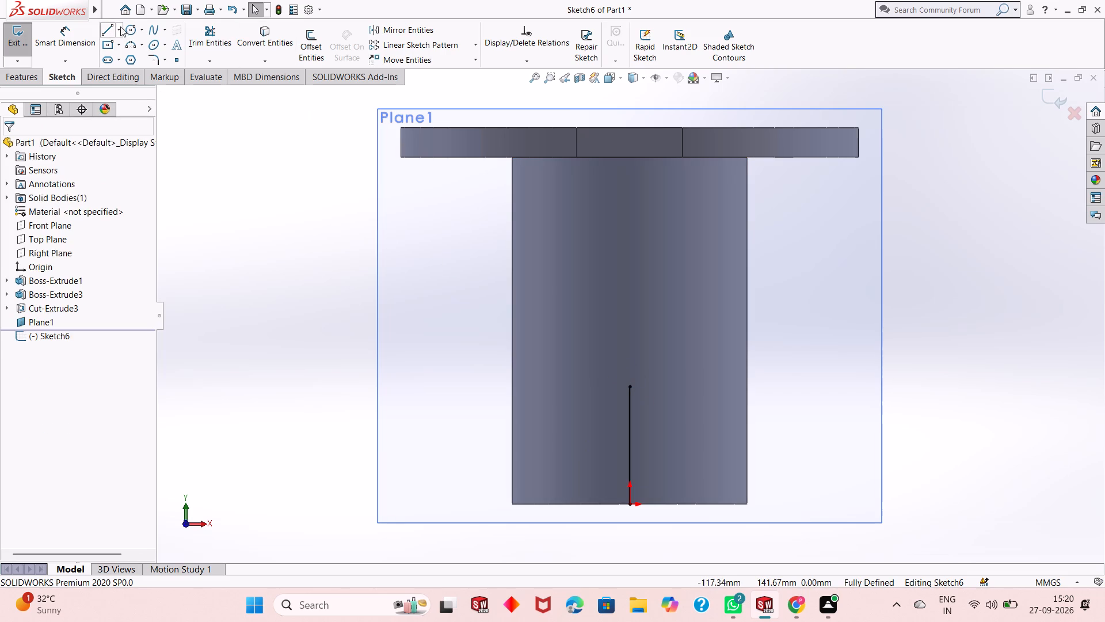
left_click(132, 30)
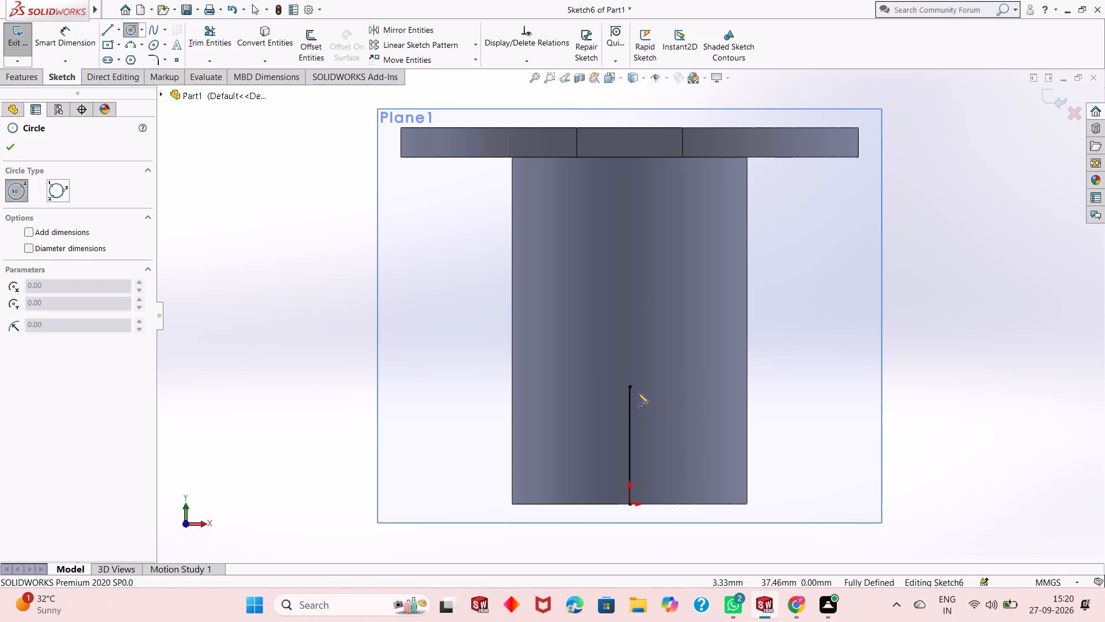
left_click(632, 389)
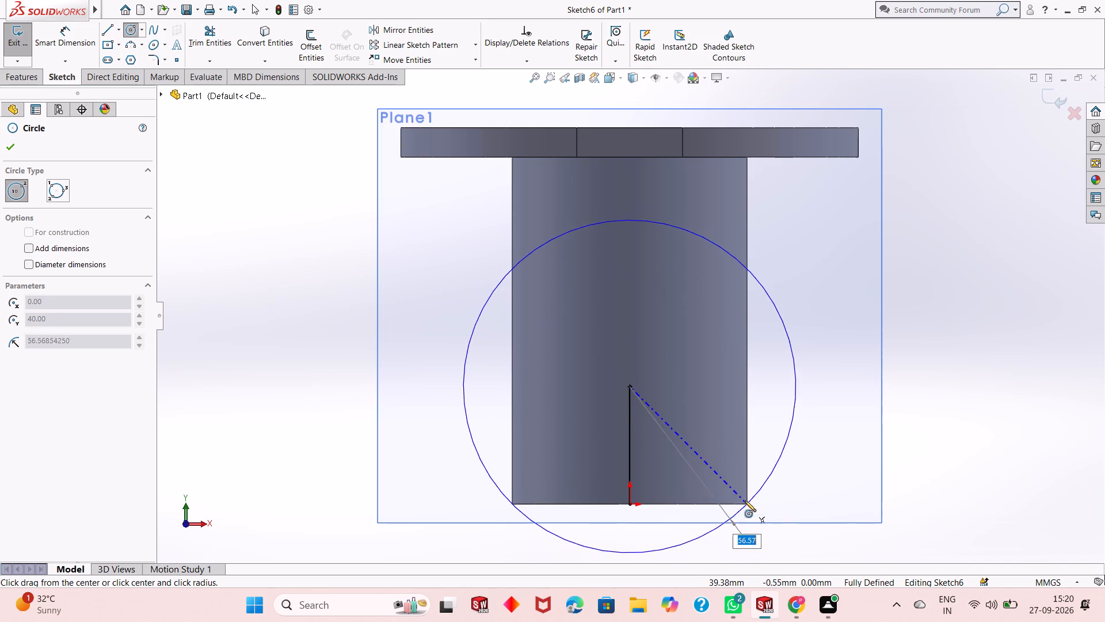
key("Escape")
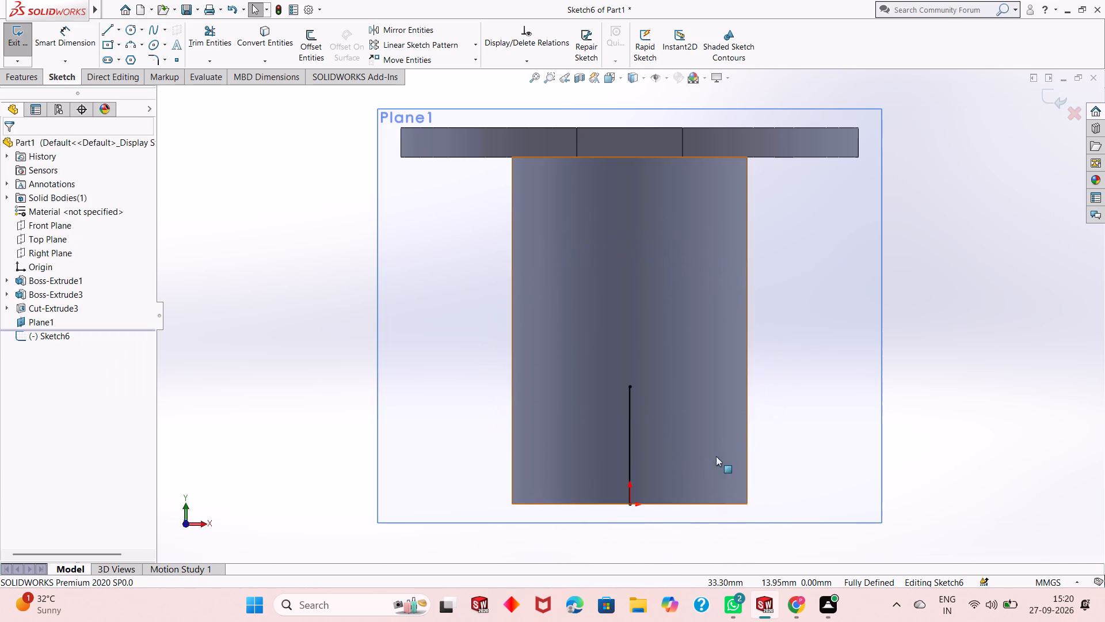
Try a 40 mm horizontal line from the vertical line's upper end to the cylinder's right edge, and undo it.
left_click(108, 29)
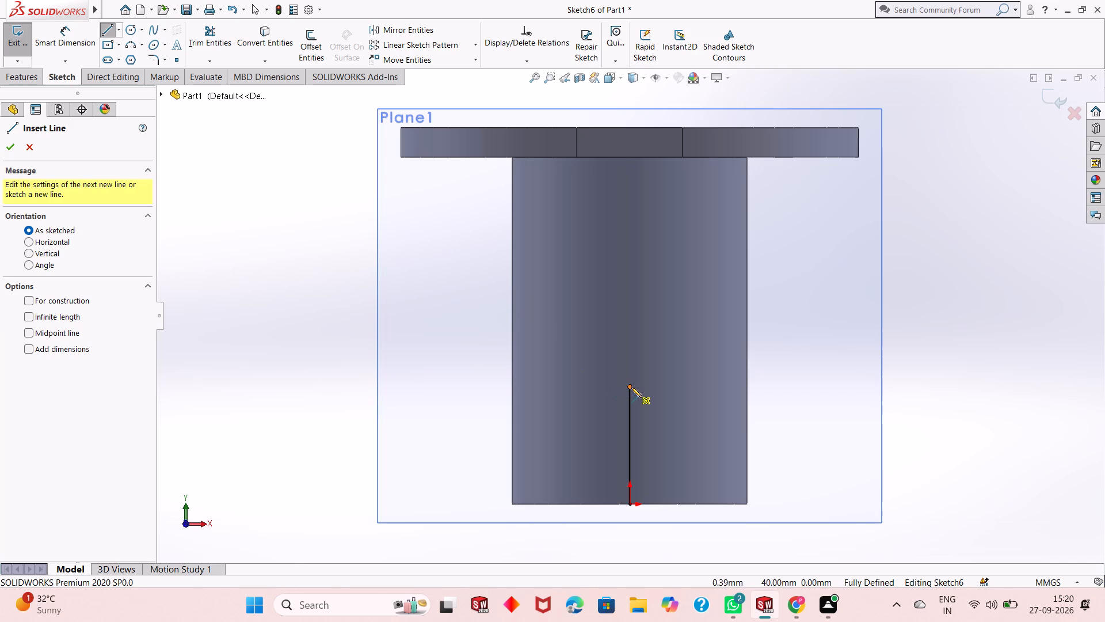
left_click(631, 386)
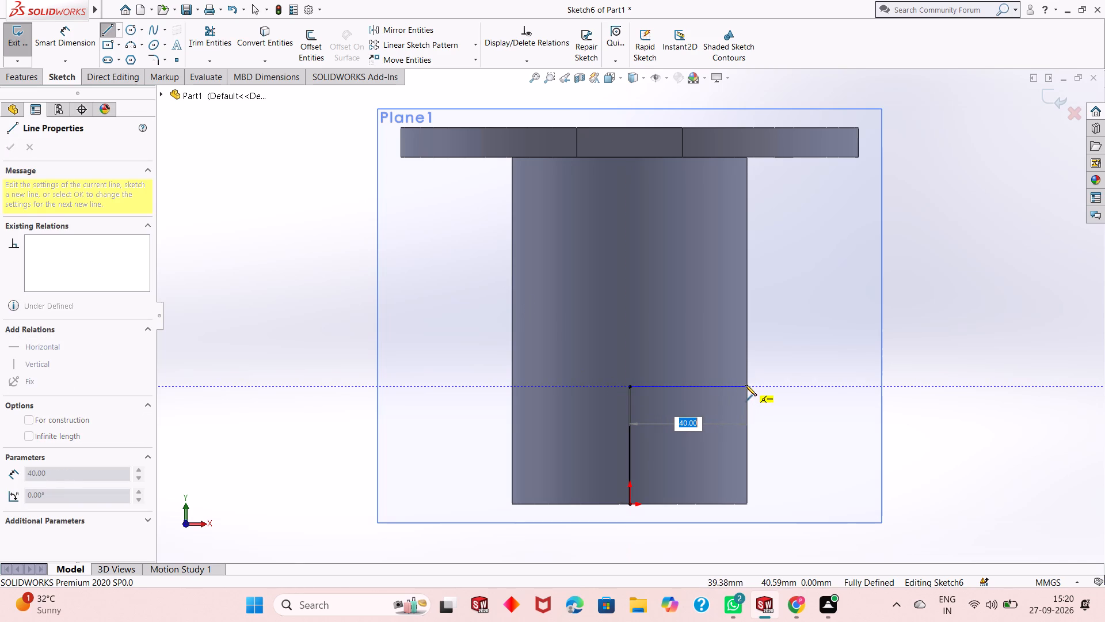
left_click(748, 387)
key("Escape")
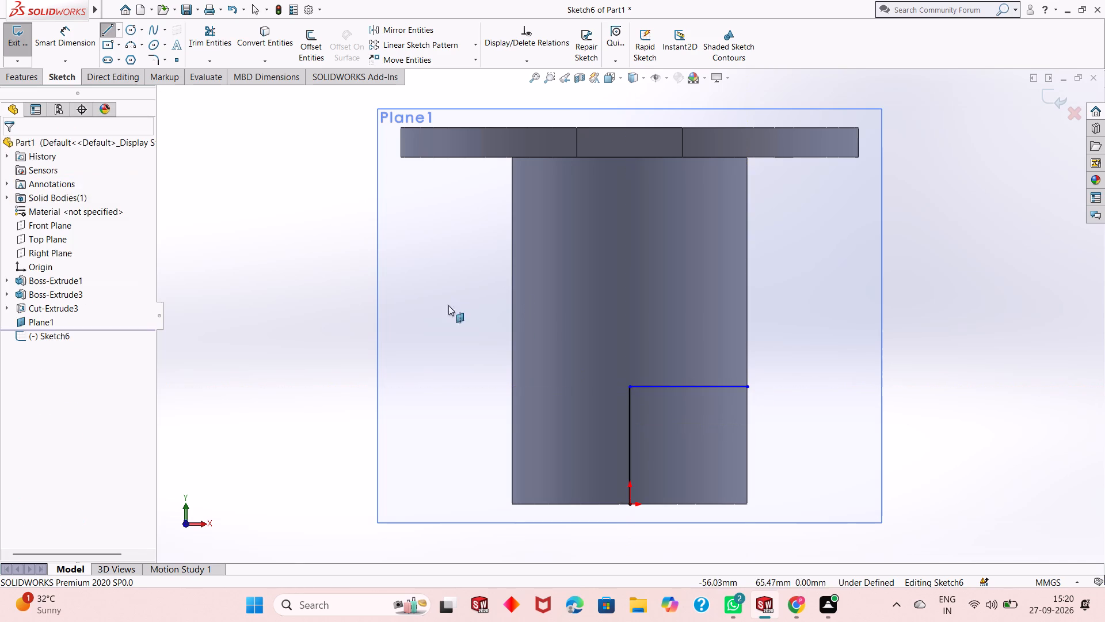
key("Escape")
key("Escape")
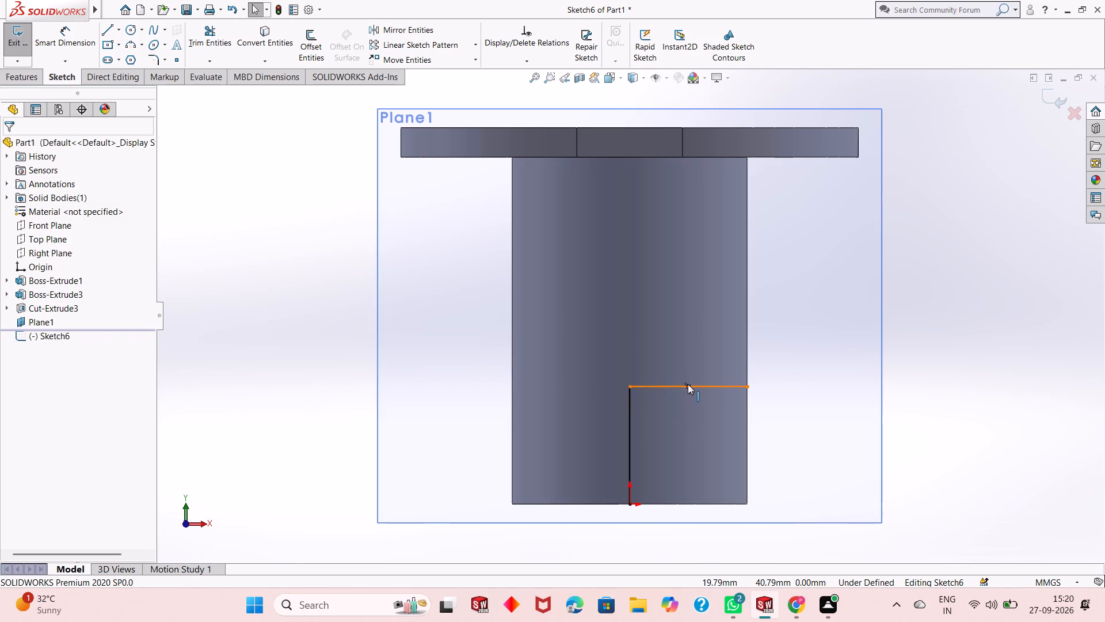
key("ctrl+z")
Sketch two 40 mm horizontal lines from the vertical line's upper end, one to each side edge of the cylinder.
left_click(106, 29)
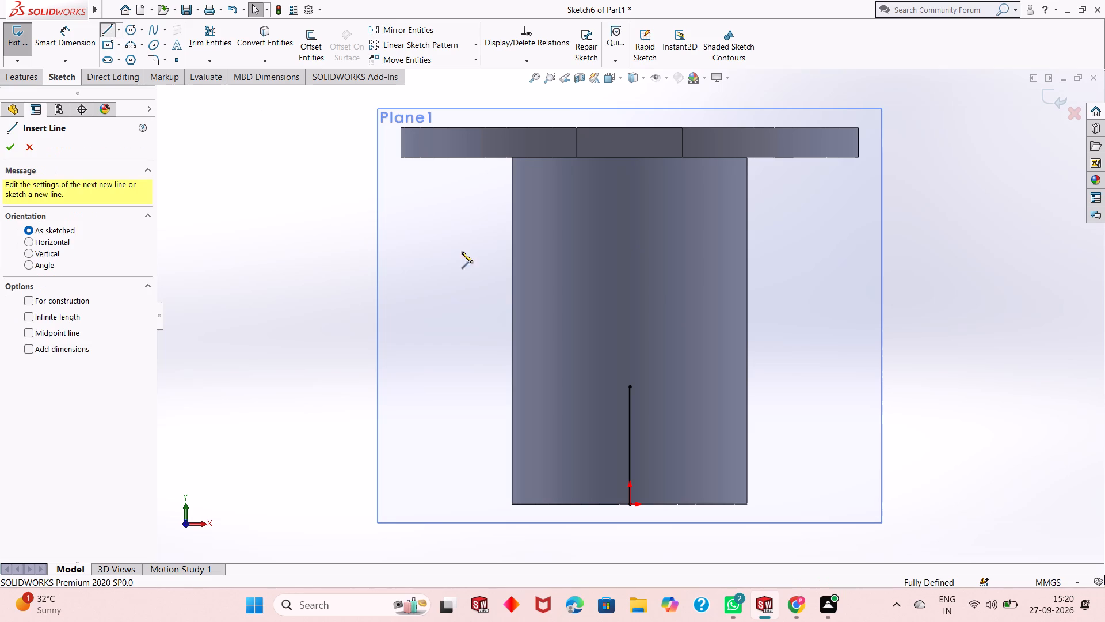
scroll(630, 386, "down", 4)
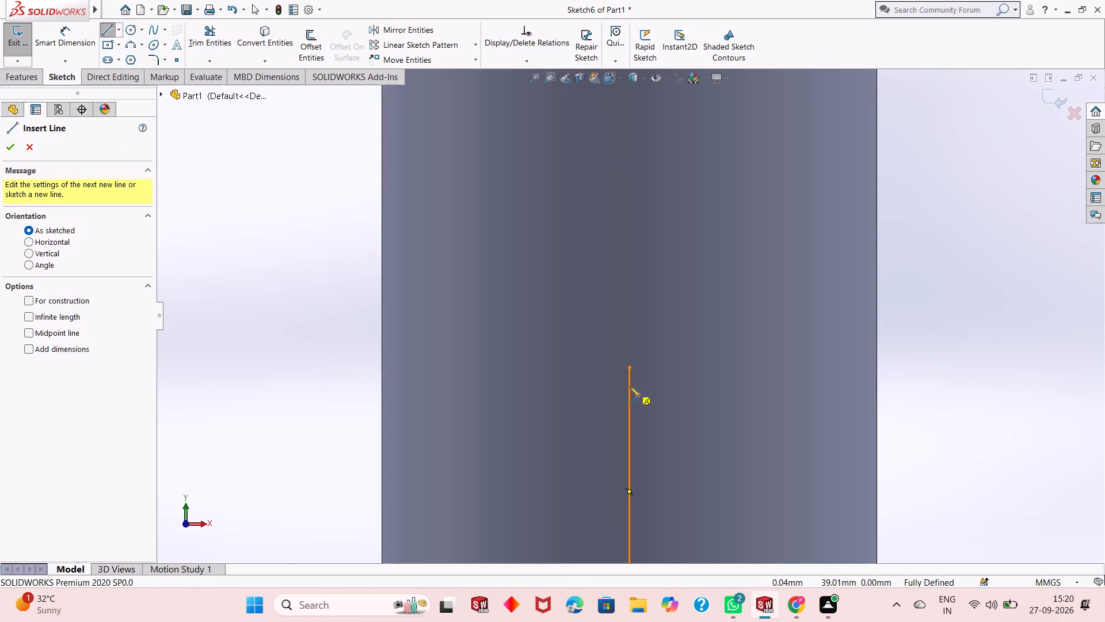
left_click(630, 368)
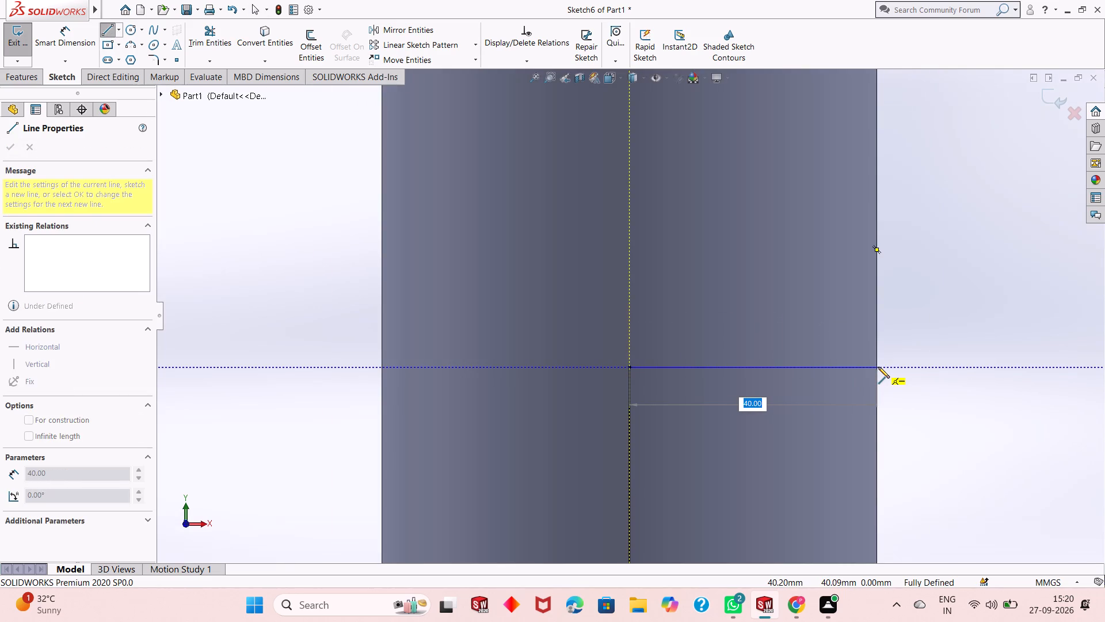
left_click(878, 367)
right_click(897, 355)
left_click(909, 362)
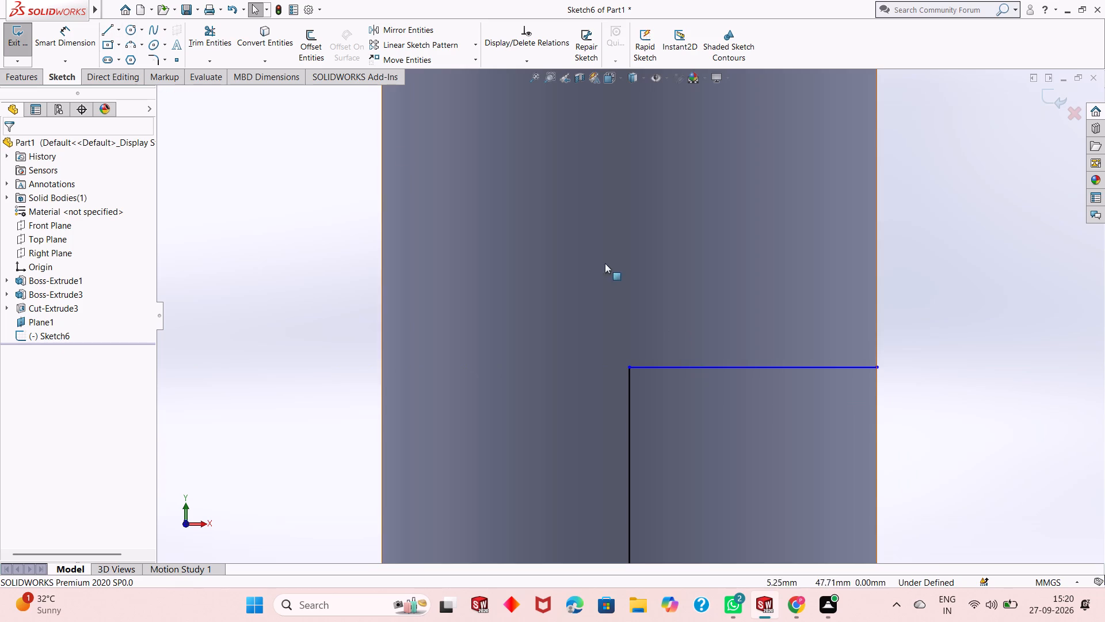
left_click(103, 29)
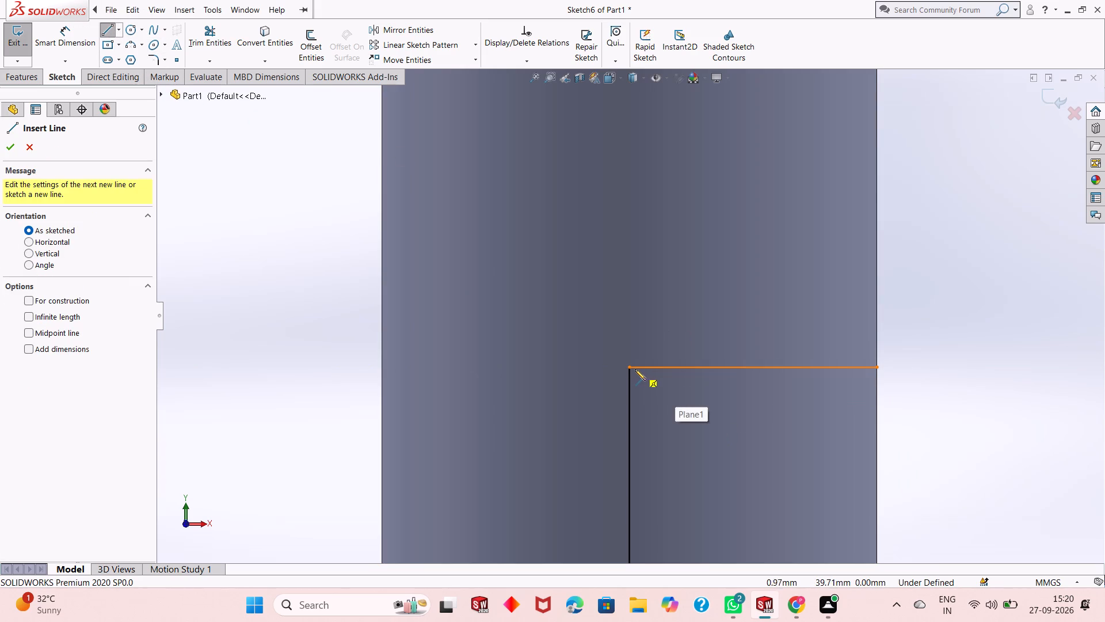
left_click(631, 368)
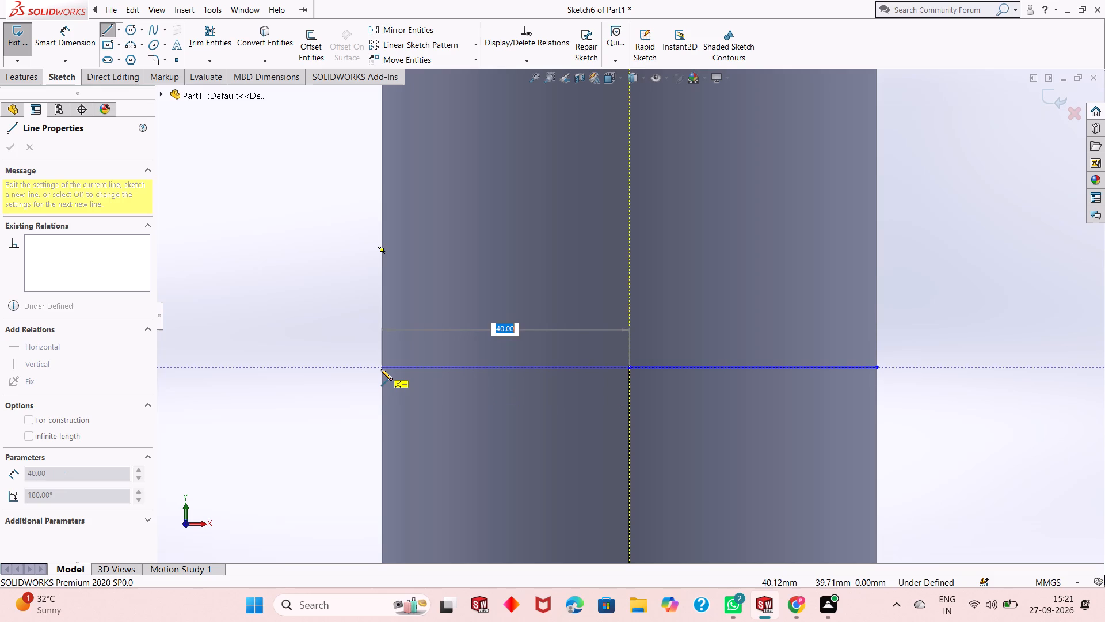
left_click(381, 369)
right_click(353, 348)
left_click(381, 359)
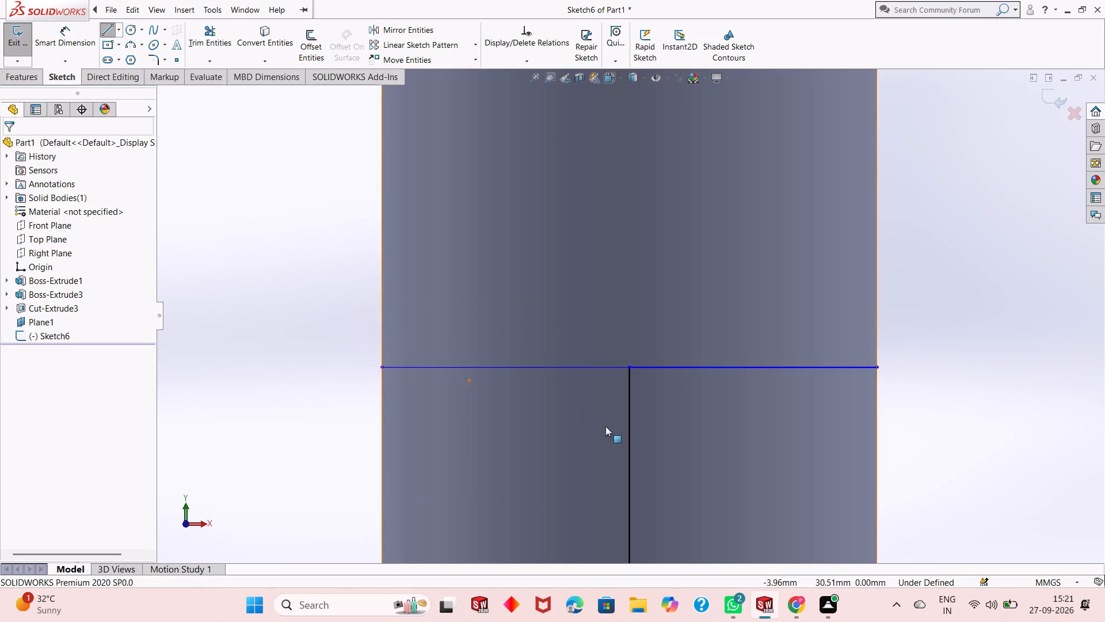
Sketch two 40 mm radius three-point arcs from the horizontal lines' outer ends down to the origin, bulging toward the cylinder's bottom corners.
scroll(605, 428, "up", 3)
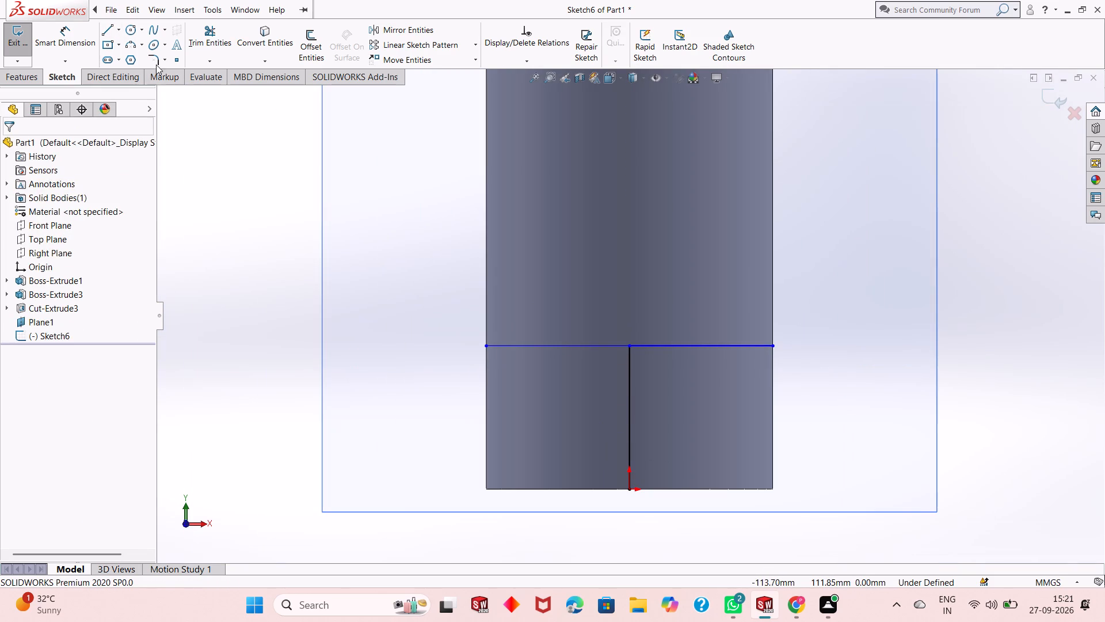
left_click(127, 42)
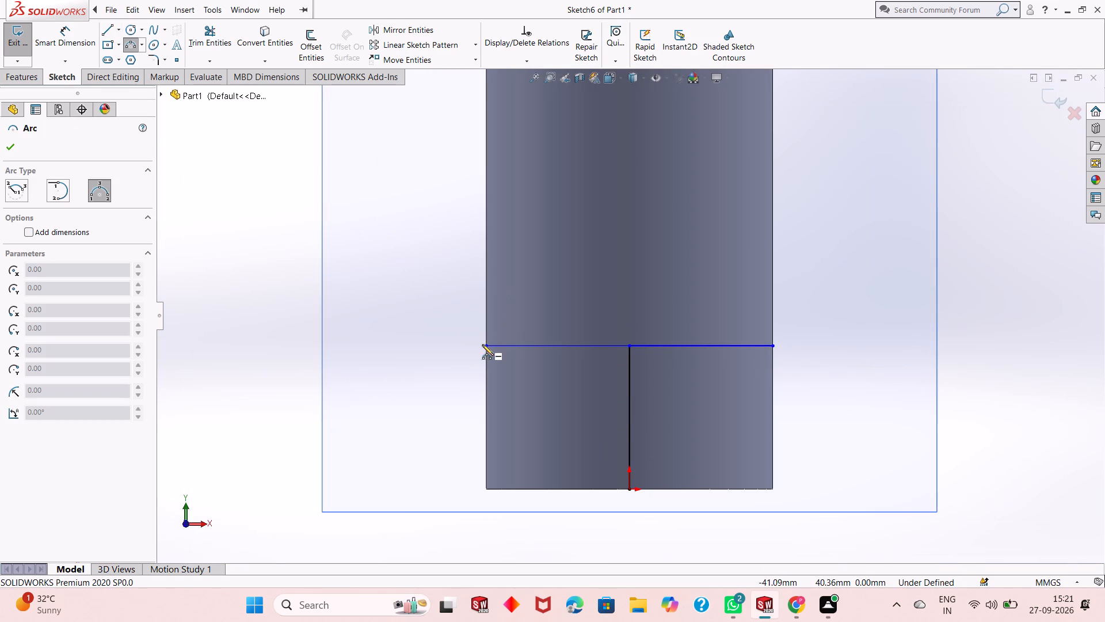
left_click(486, 348)
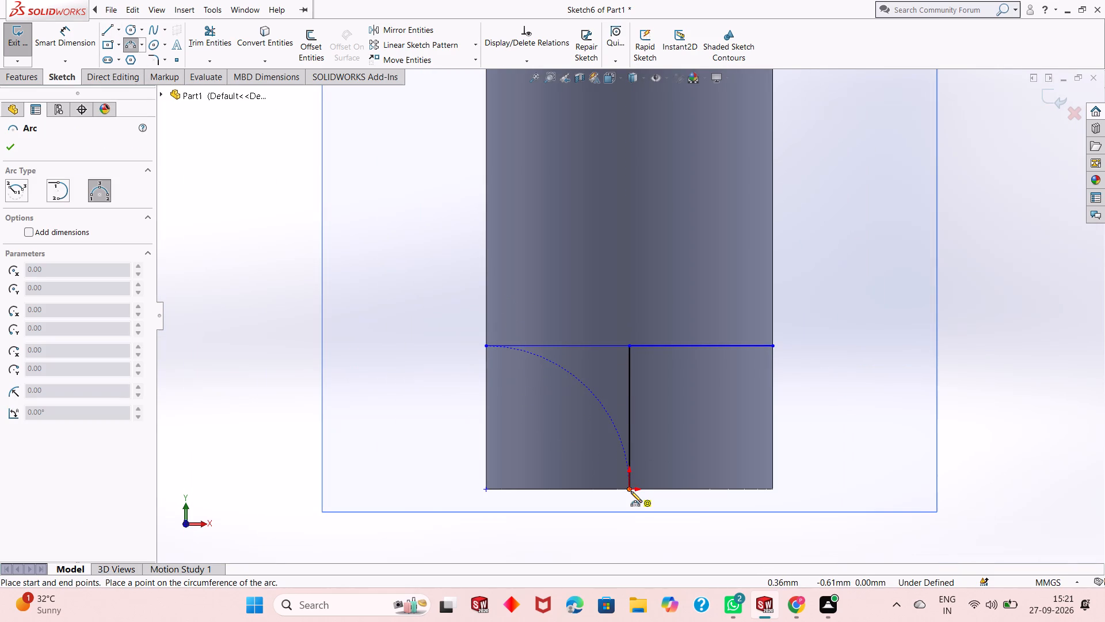
left_click(631, 491)
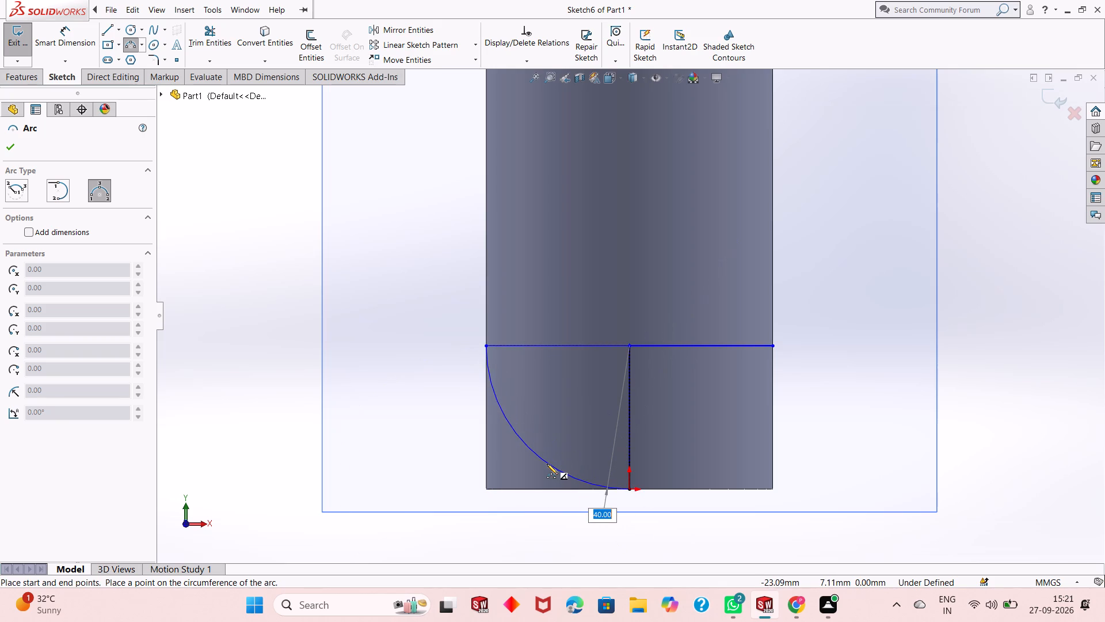
type("40")
key("Return")
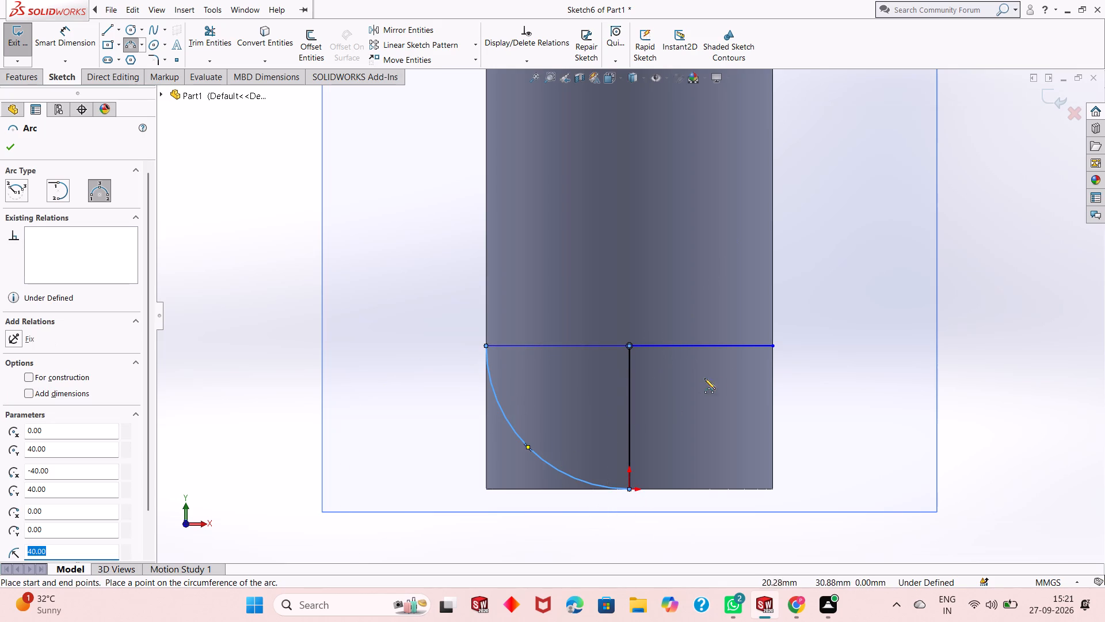
left_click(772, 344)
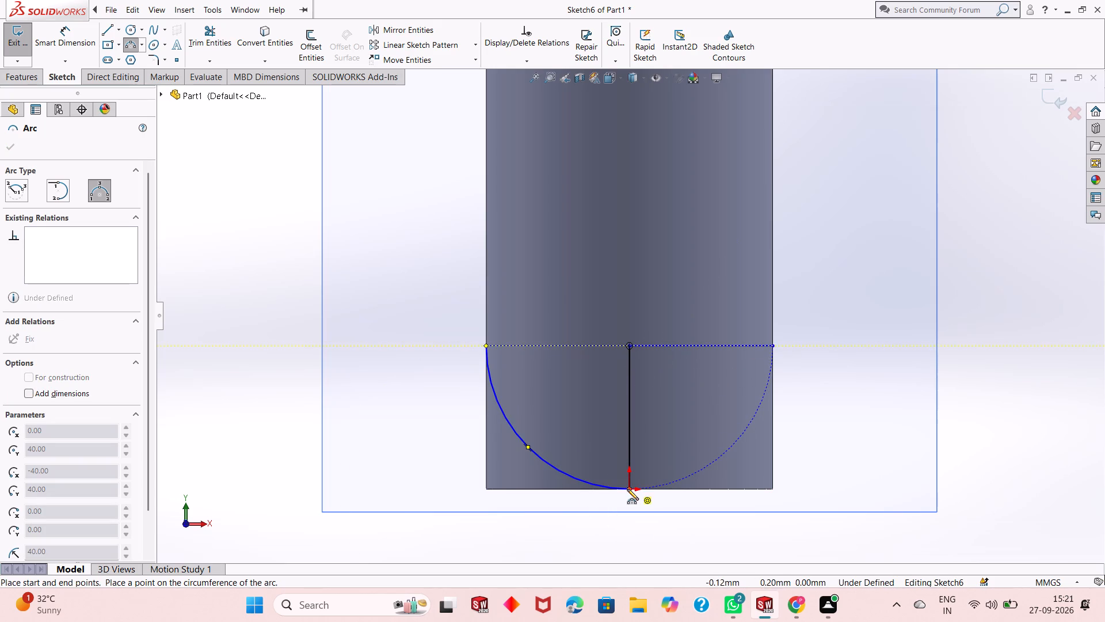
left_click(630, 490)
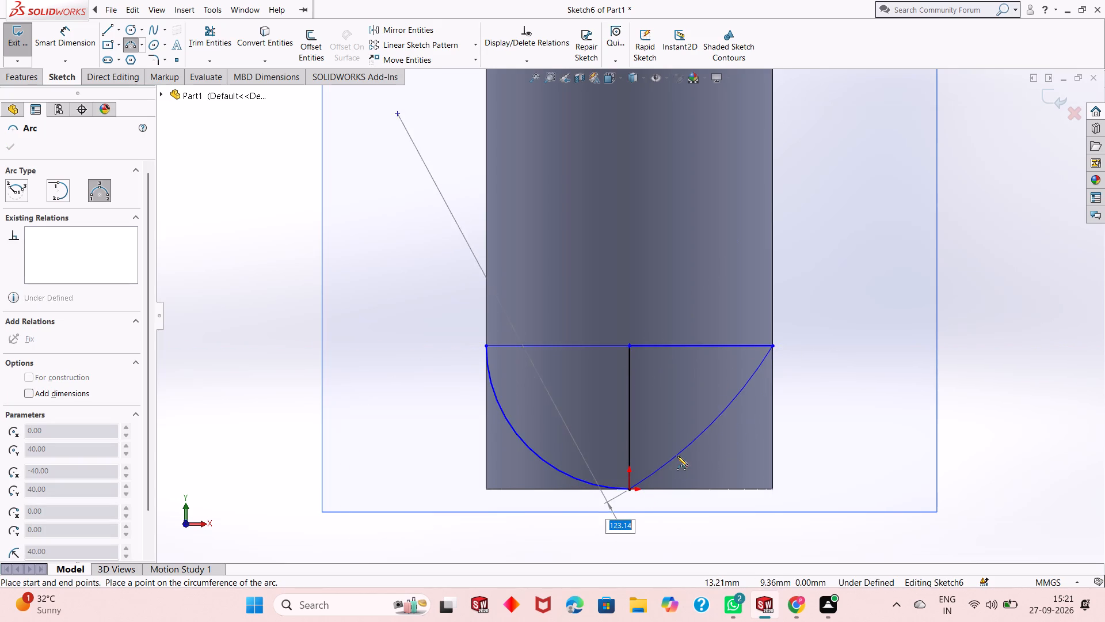
type("40")
key("Return")
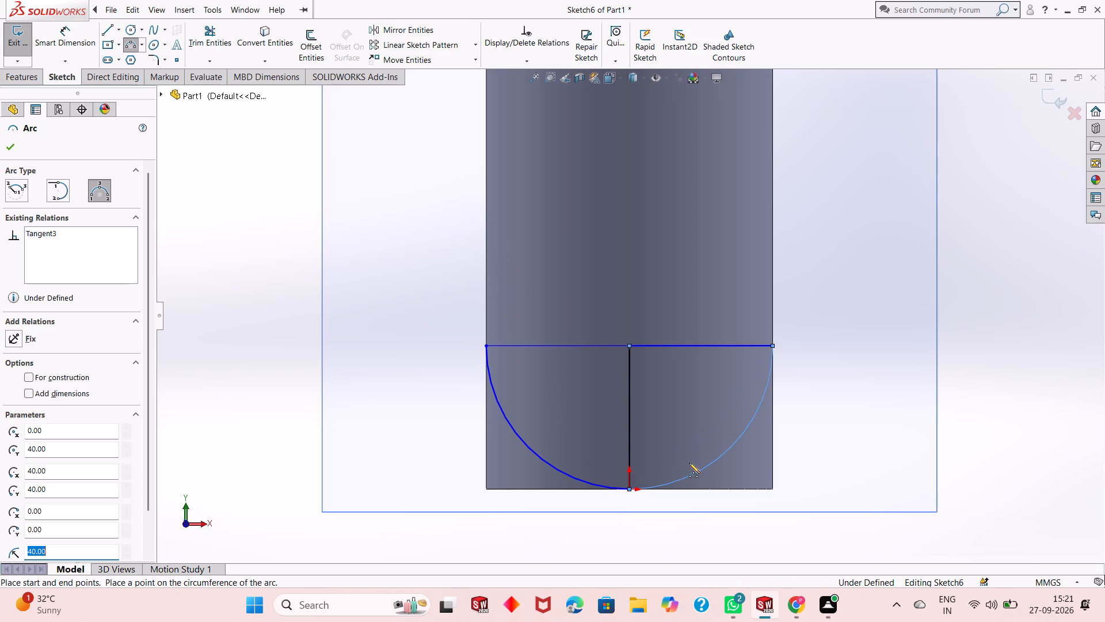
right_click(957, 279)
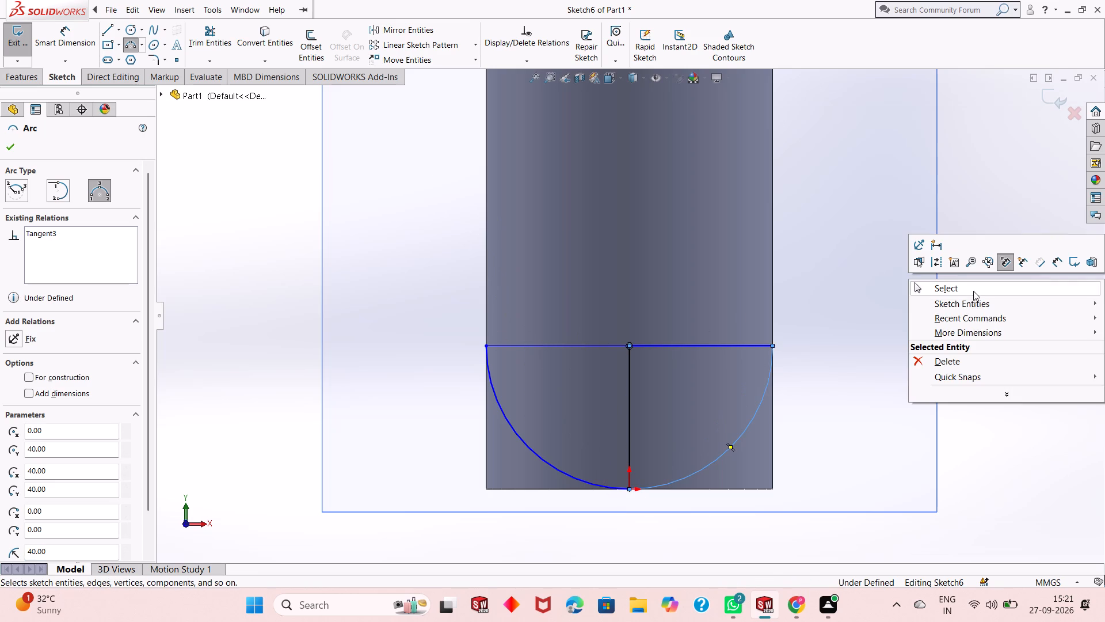
left_click(973, 291)
Sketch connected lines from one arc's upper end down the cylinder's side, along its bottom edge and up to the other arc's upper end.
left_click(105, 28)
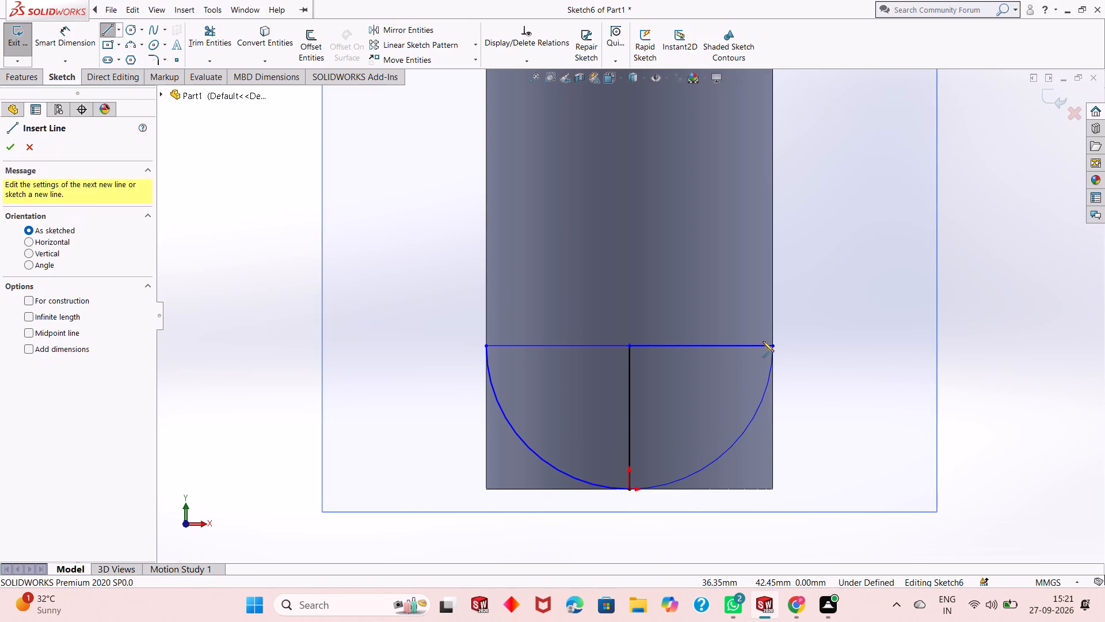
left_click(772, 344)
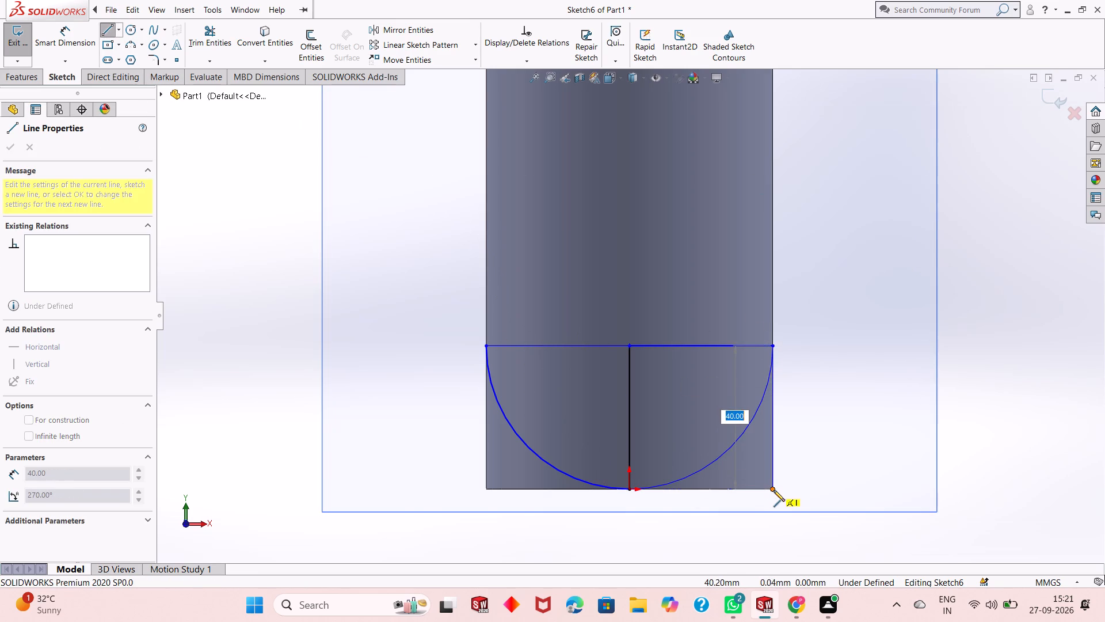
left_click(773, 490)
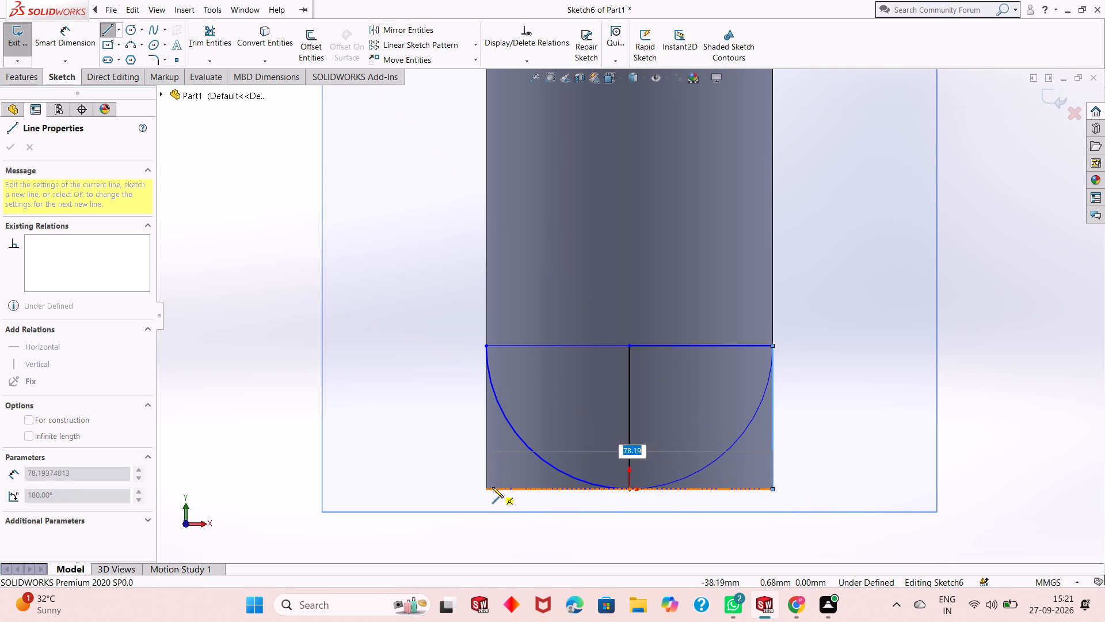
left_click(486, 488)
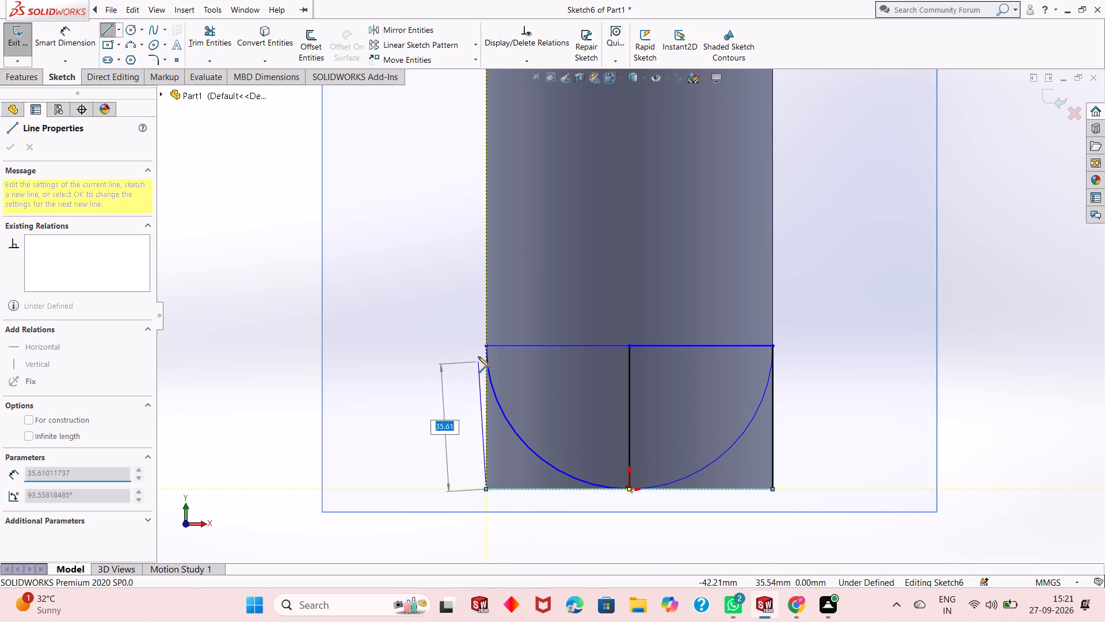
left_click(483, 347)
right_click(416, 320)
left_click(438, 327)
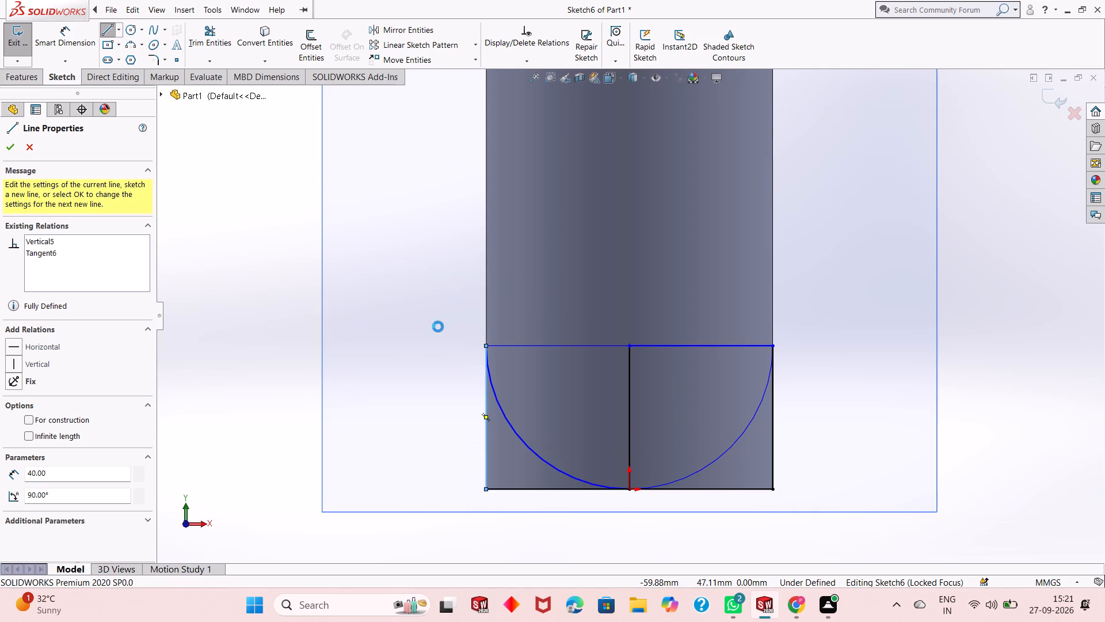
Trim away the two horizontal lines and the central vertical line, leaving the arcs and the outer lines.
left_click(199, 42)
left_click(559, 343)
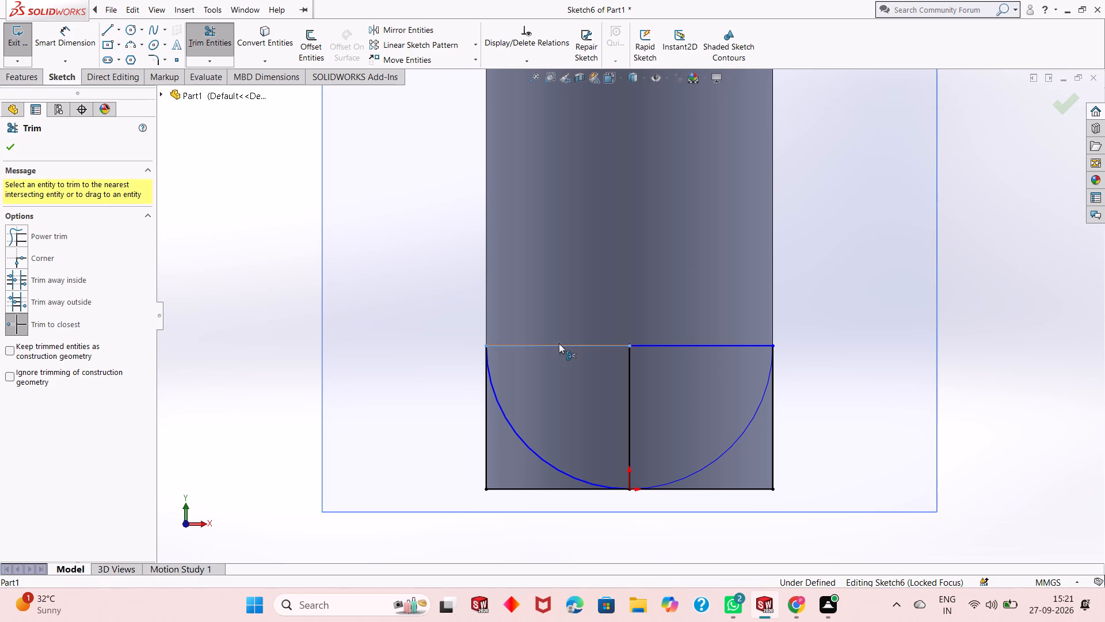
left_click(692, 348)
left_click(631, 409)
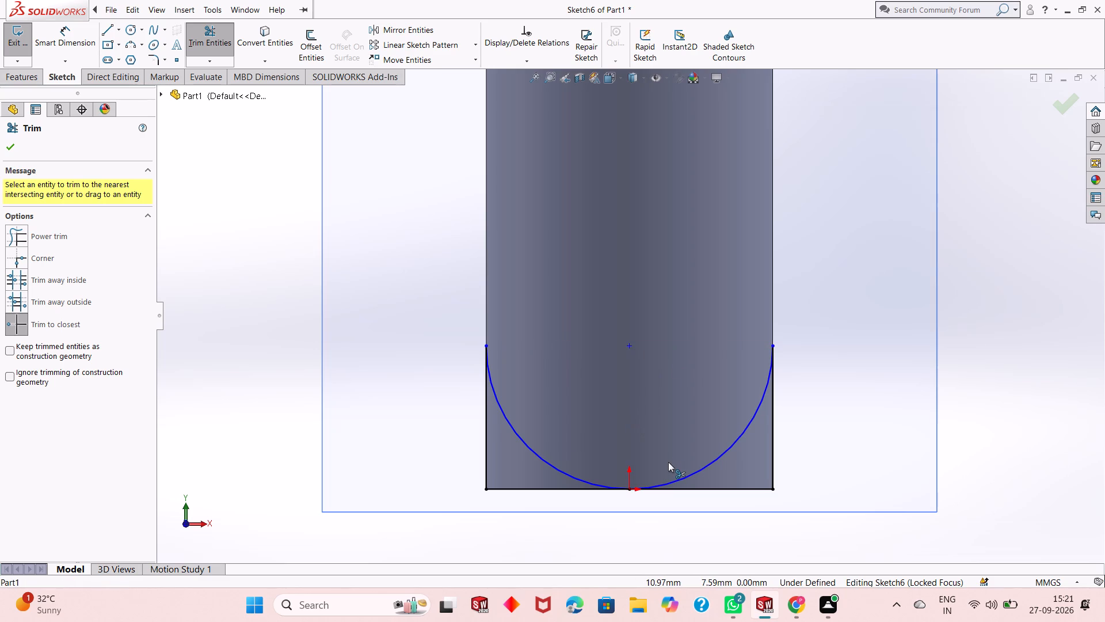
right_click(257, 329)
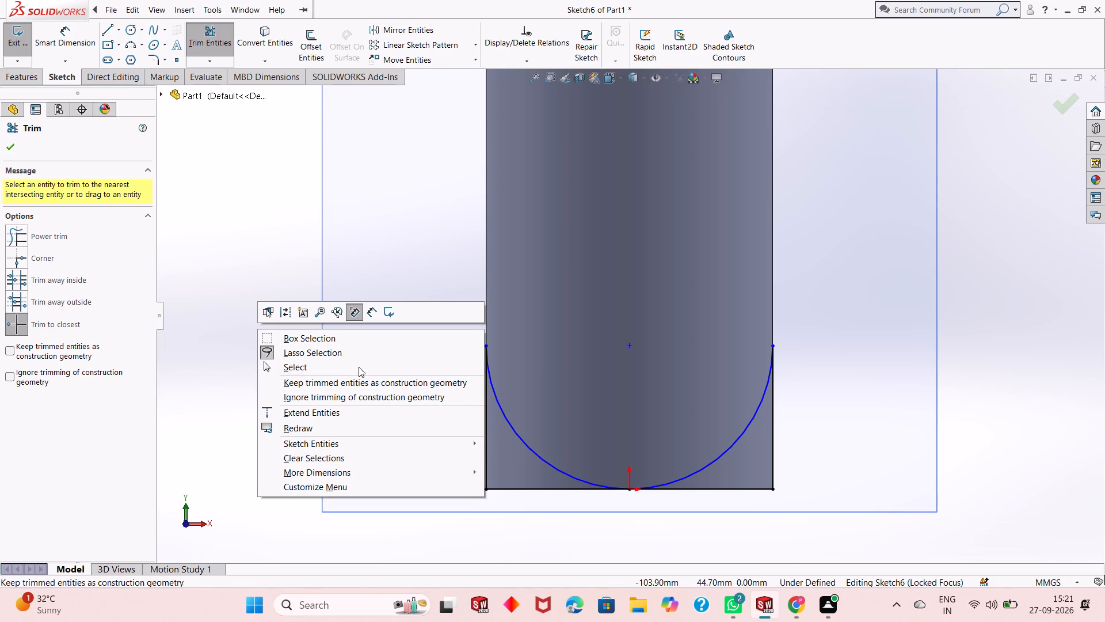
left_click(336, 373)
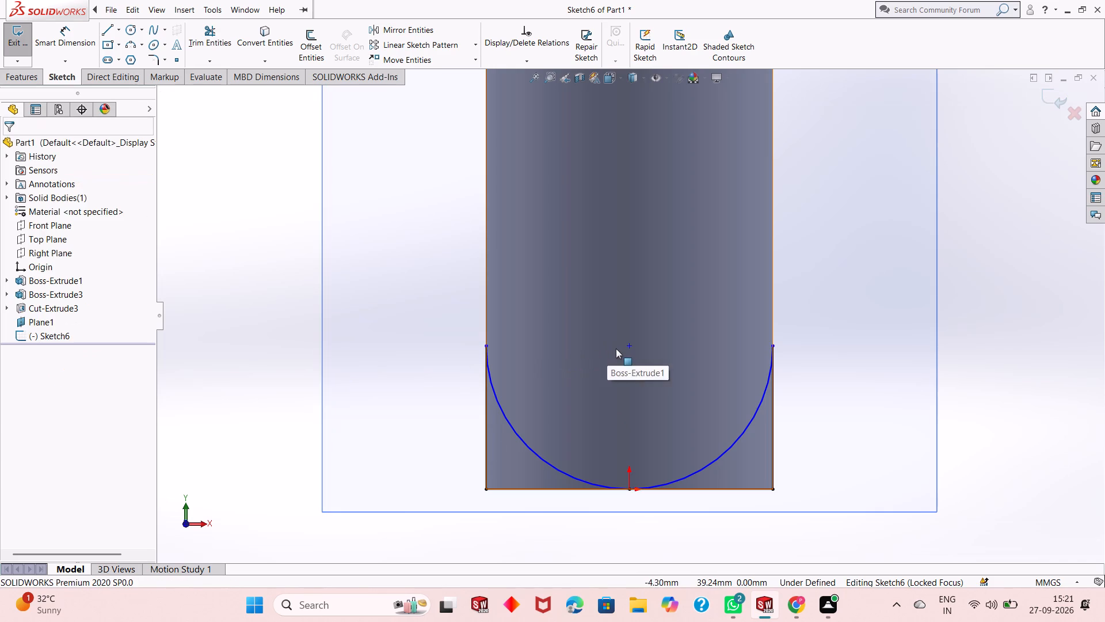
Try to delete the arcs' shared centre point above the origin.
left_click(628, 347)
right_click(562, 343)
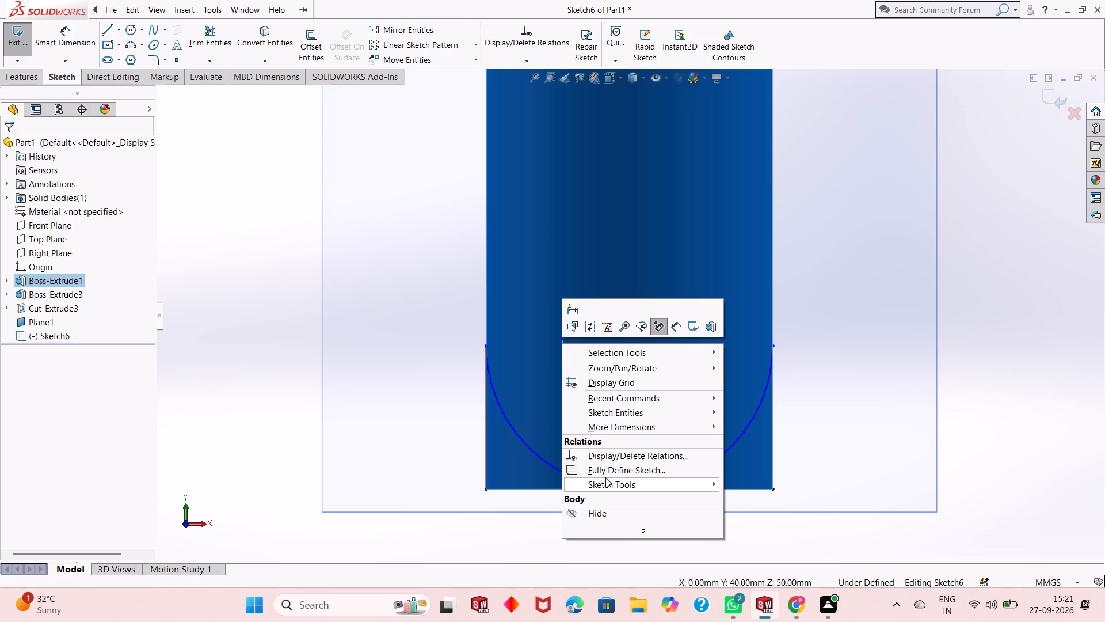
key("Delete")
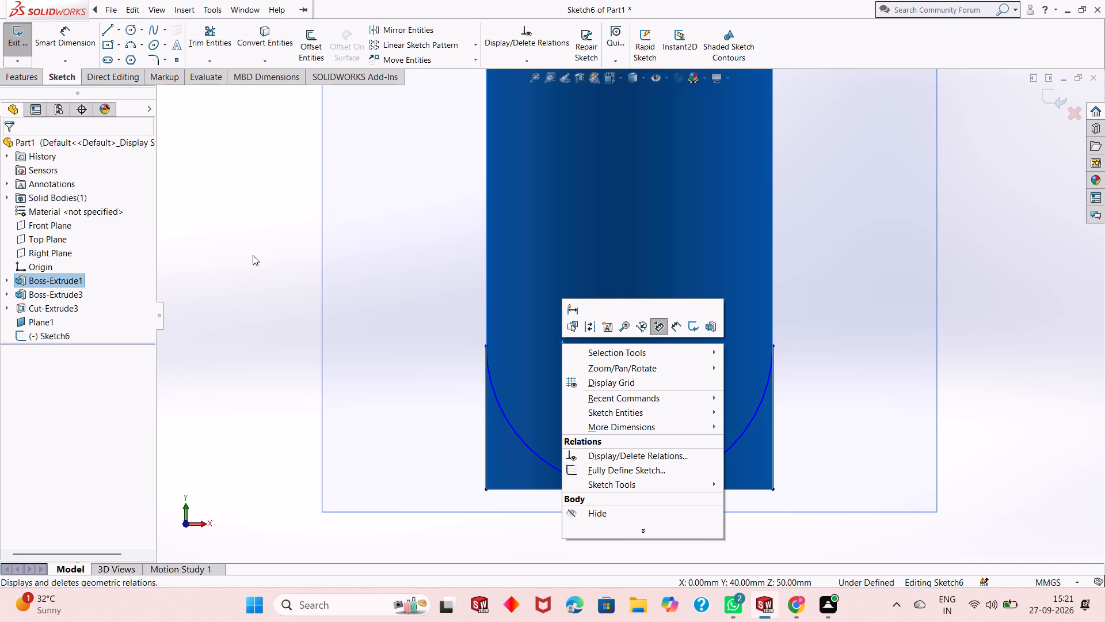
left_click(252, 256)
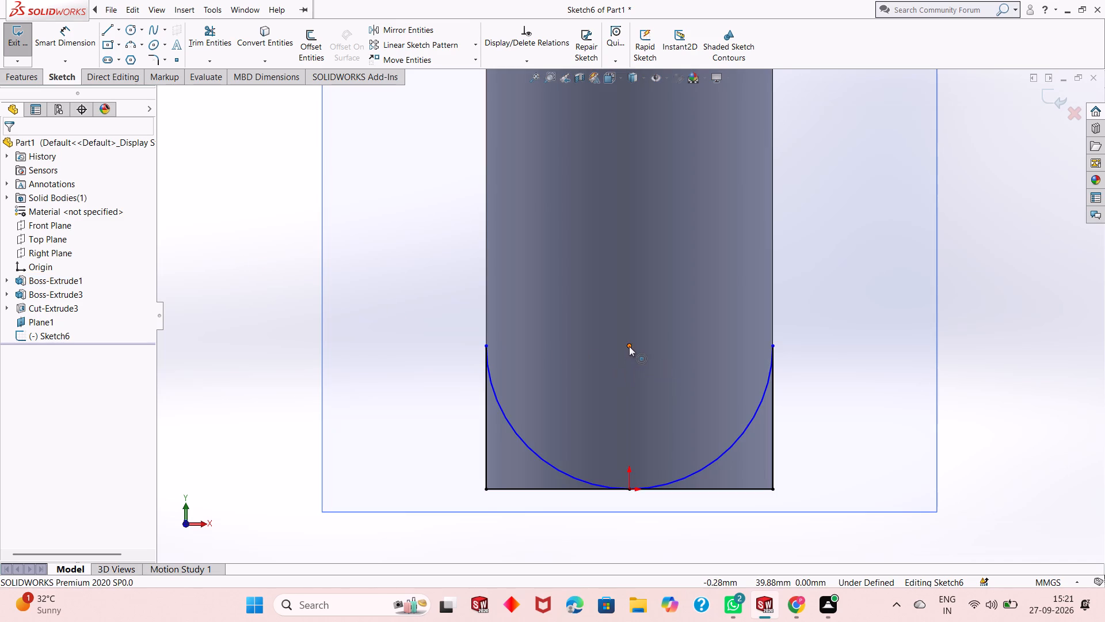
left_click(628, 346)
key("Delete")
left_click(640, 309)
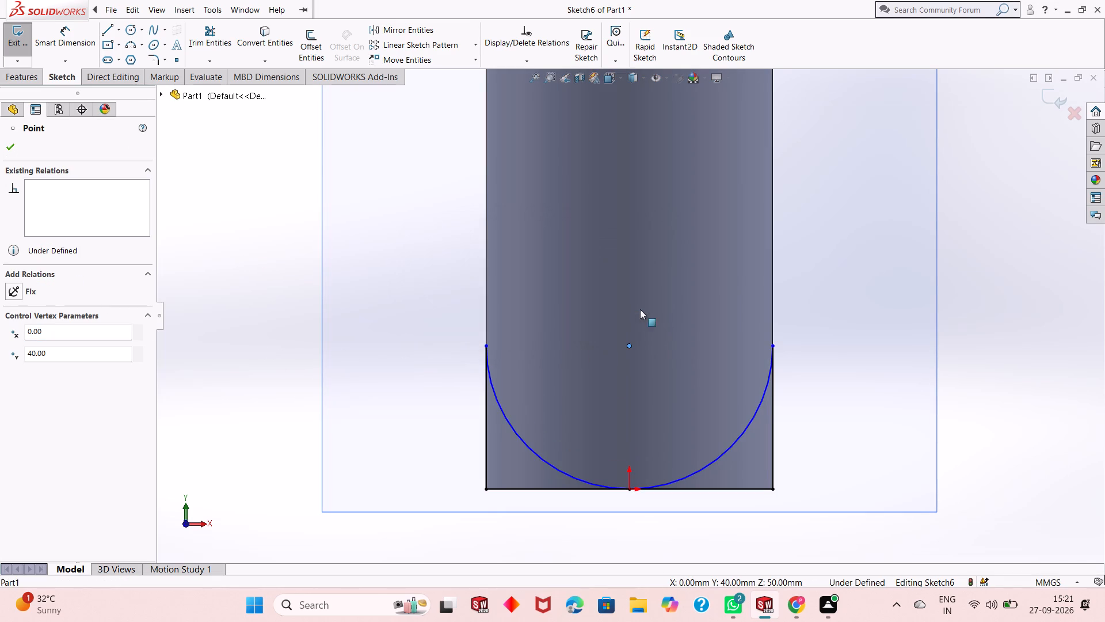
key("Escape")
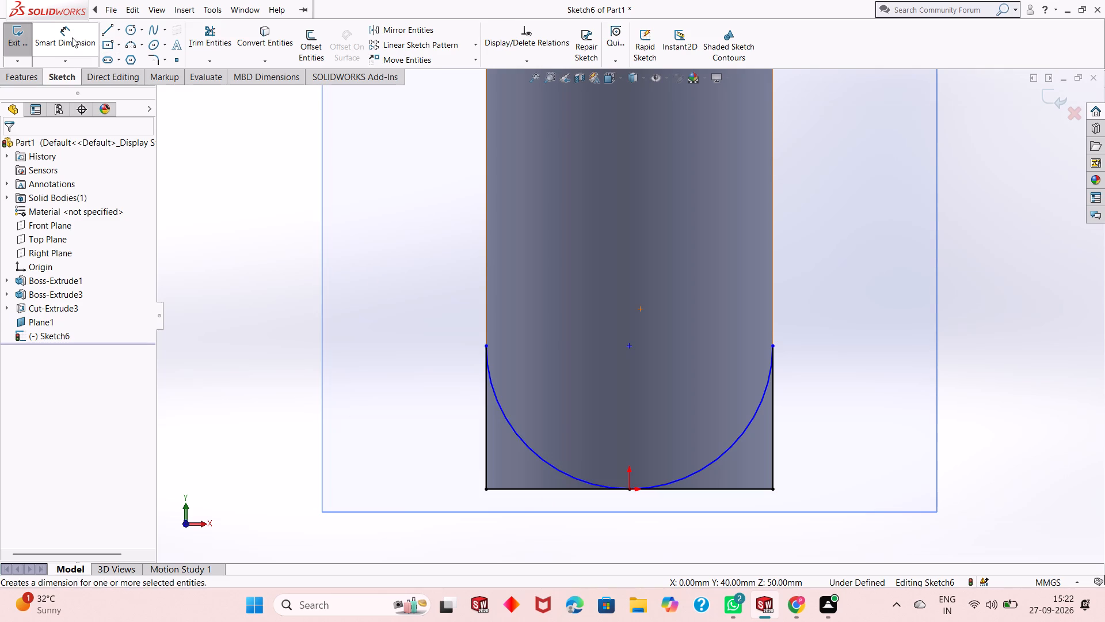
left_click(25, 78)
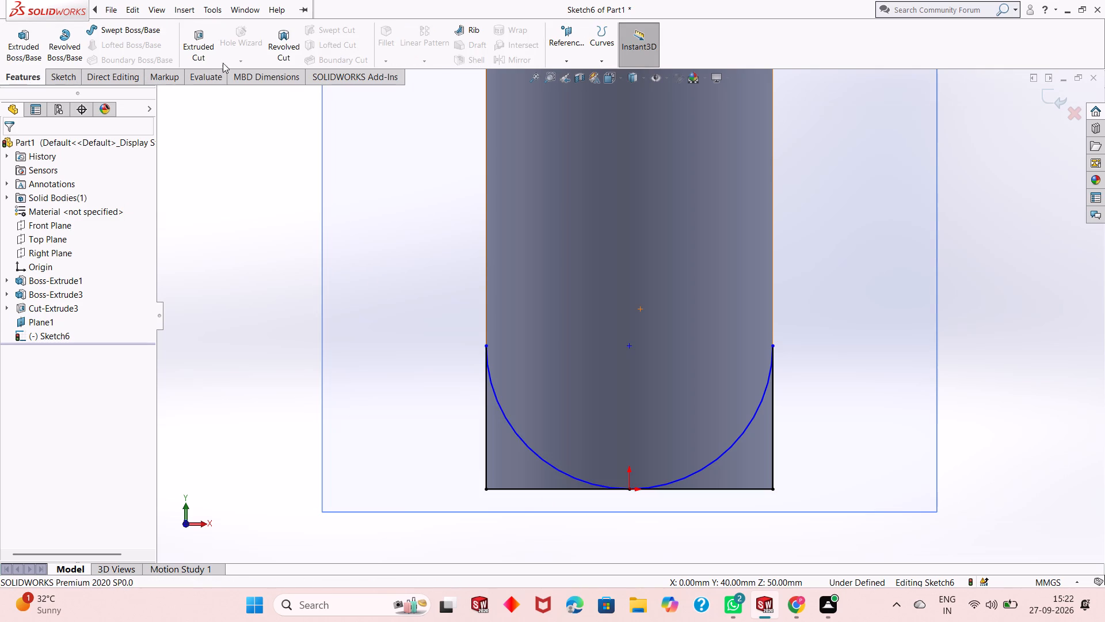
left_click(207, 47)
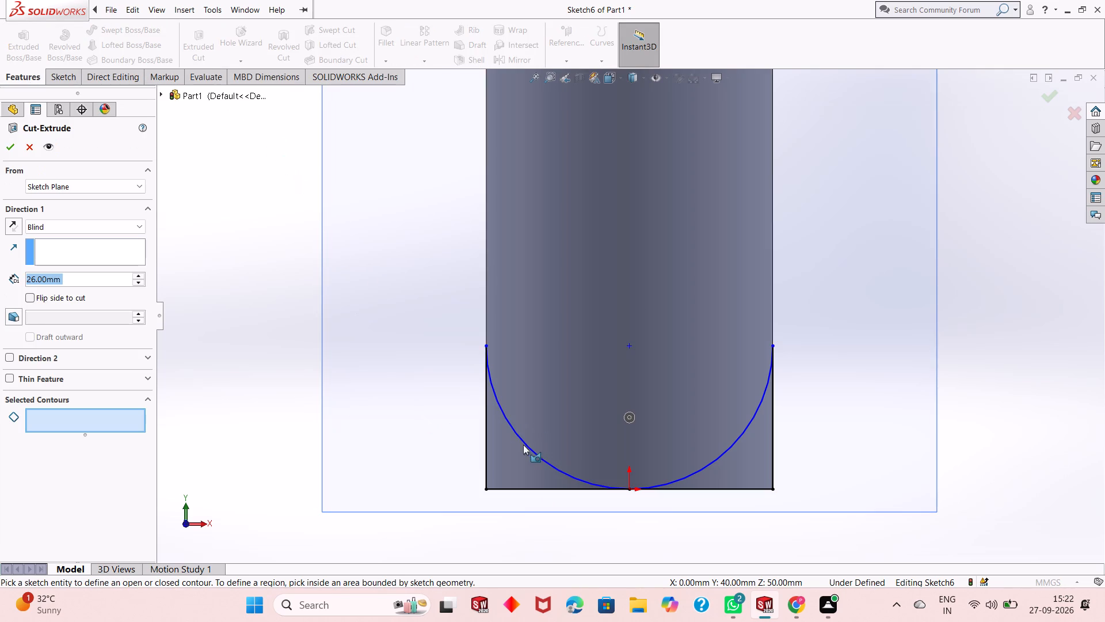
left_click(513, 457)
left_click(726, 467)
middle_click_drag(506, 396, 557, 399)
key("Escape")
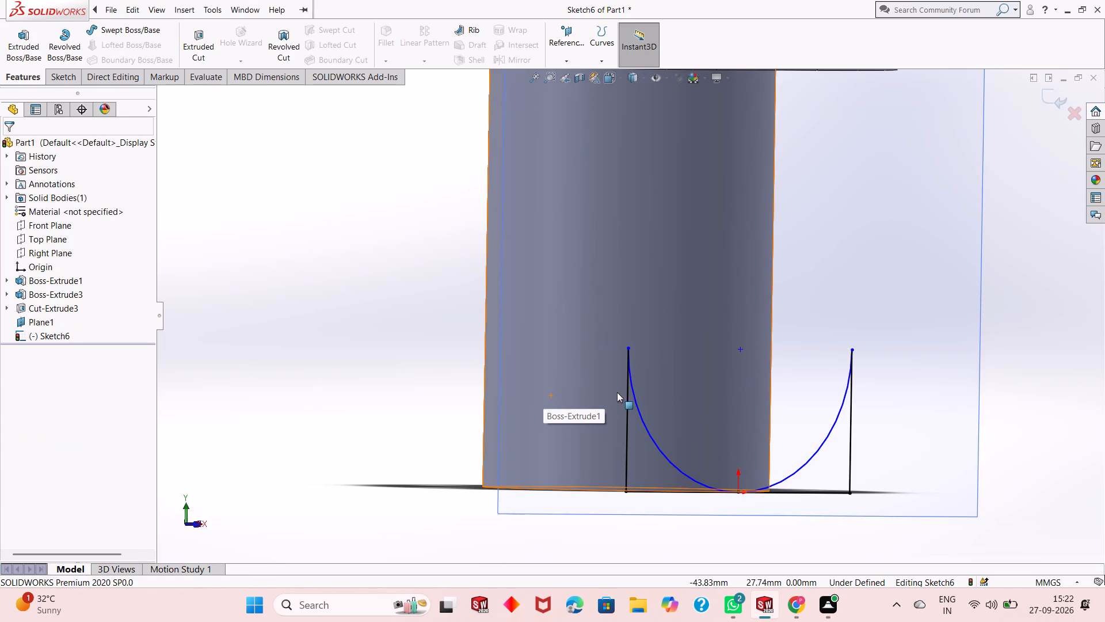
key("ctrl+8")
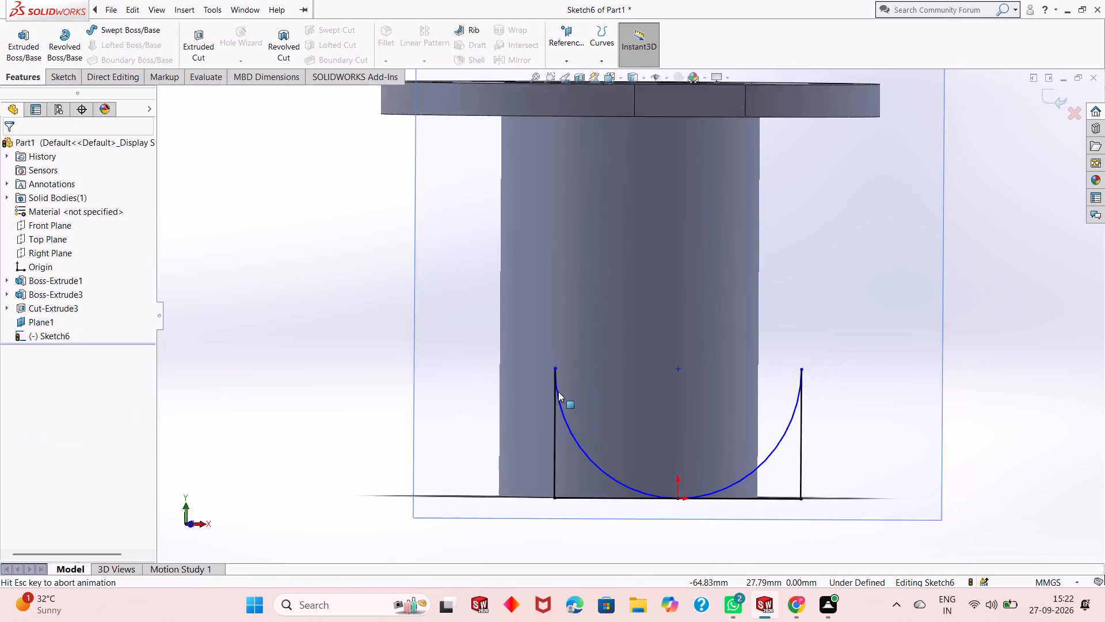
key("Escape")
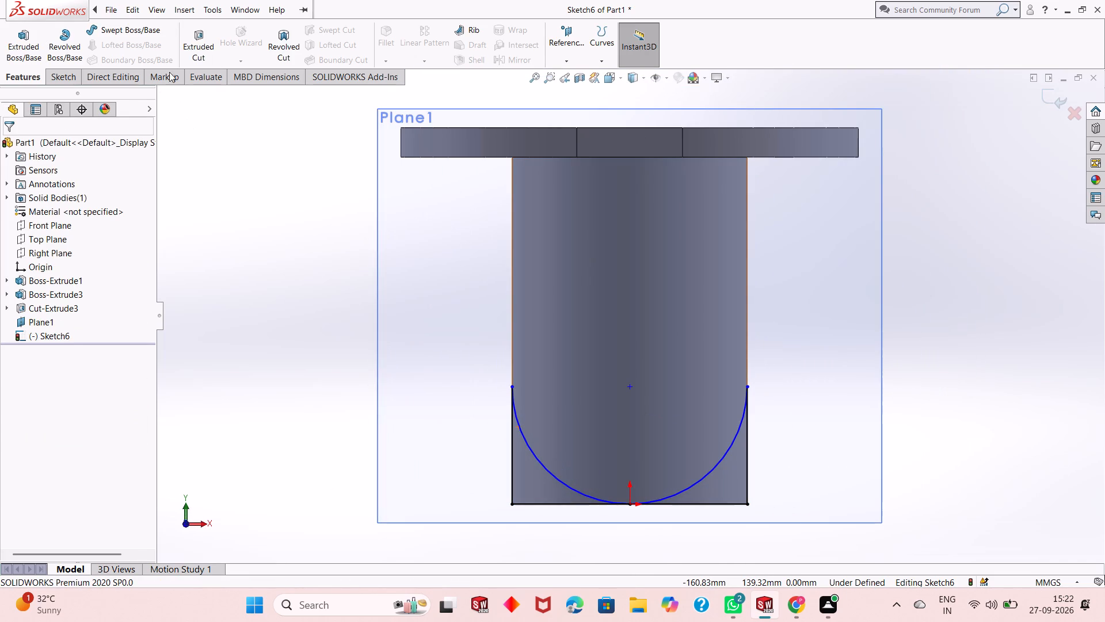
Dimension both arcs with a 40 mm radius, placing the dimensions outside the cylinder on either side.
left_click(73, 79)
left_click(52, 42)
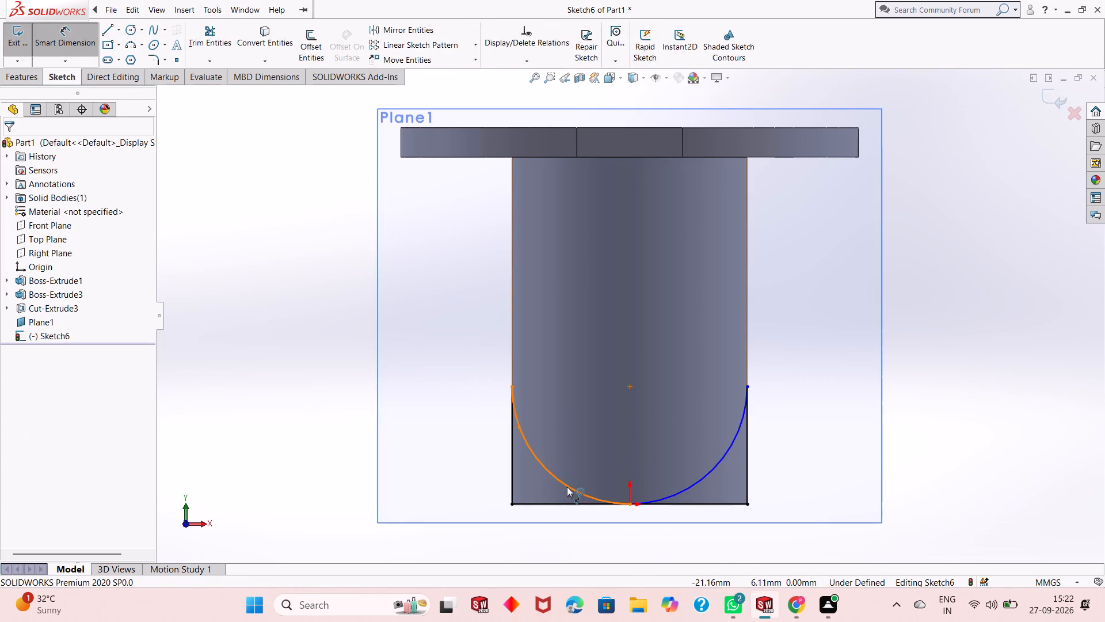
left_click(563, 484)
left_click(349, 530)
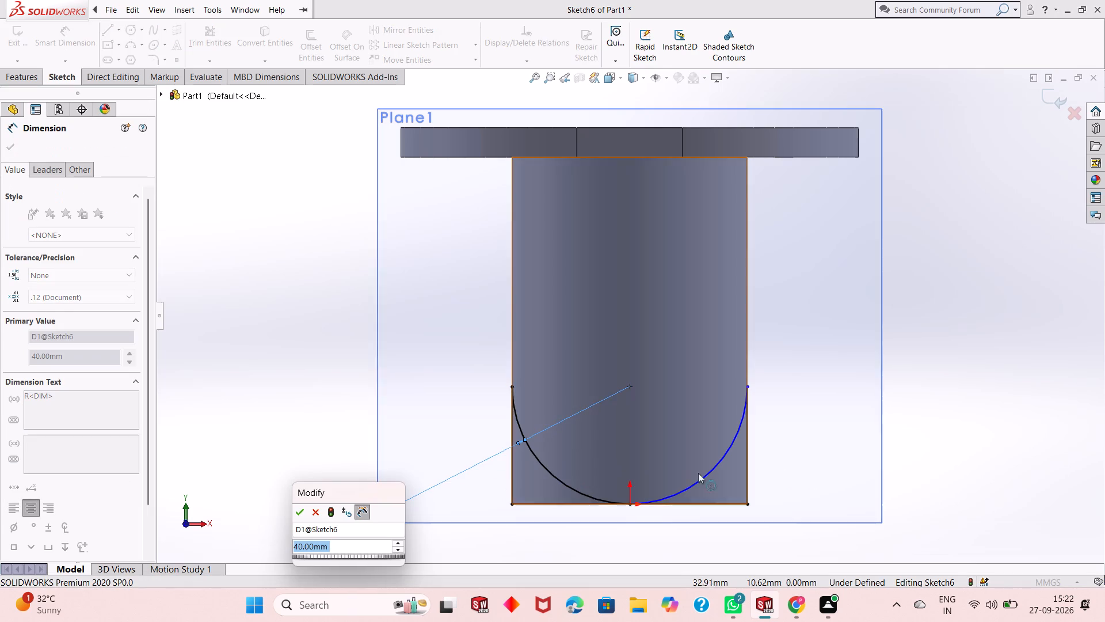
left_click(306, 517)
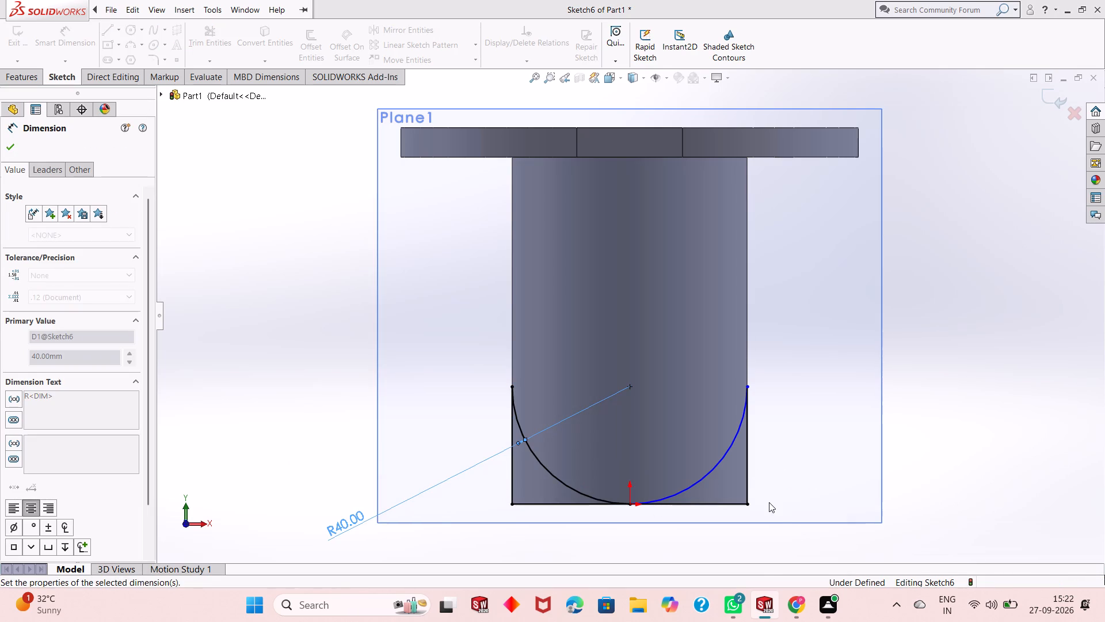
left_click(717, 470)
left_click(970, 510)
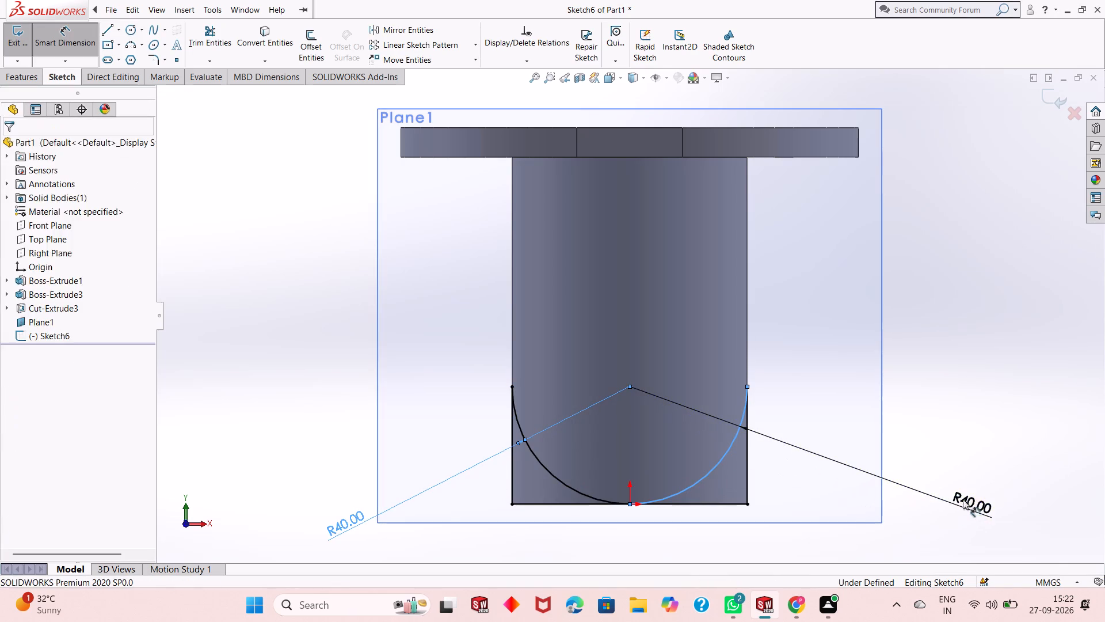
left_click(923, 490)
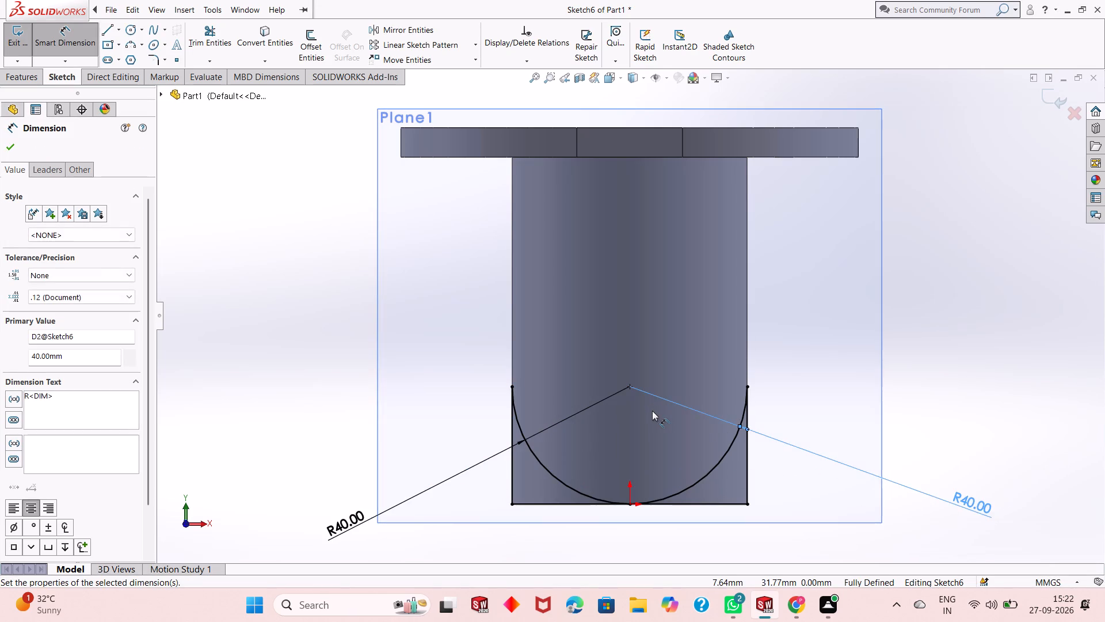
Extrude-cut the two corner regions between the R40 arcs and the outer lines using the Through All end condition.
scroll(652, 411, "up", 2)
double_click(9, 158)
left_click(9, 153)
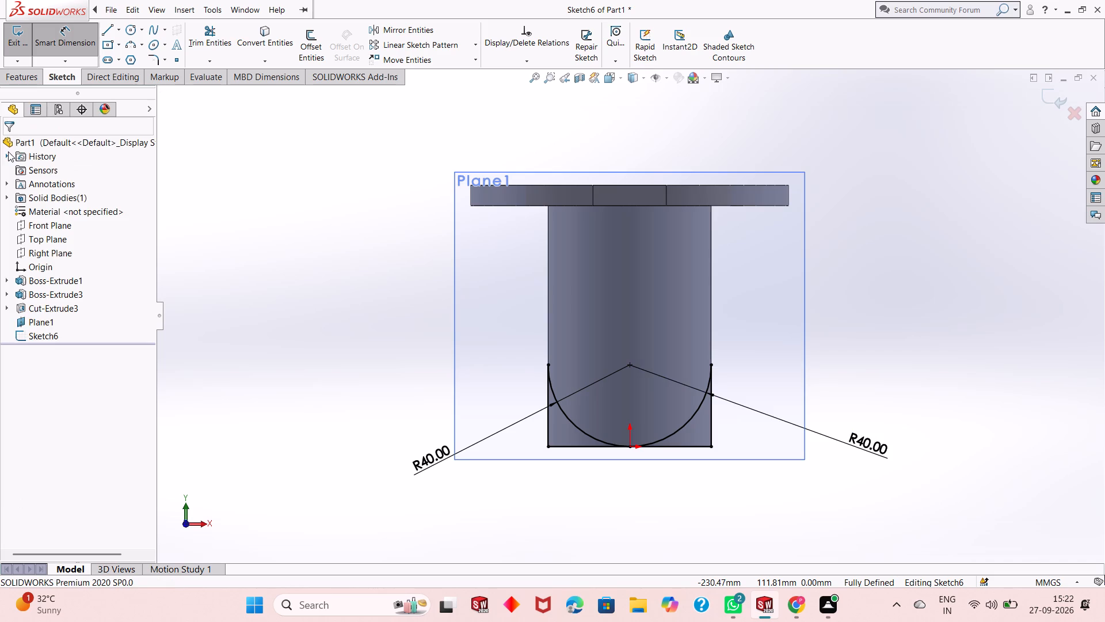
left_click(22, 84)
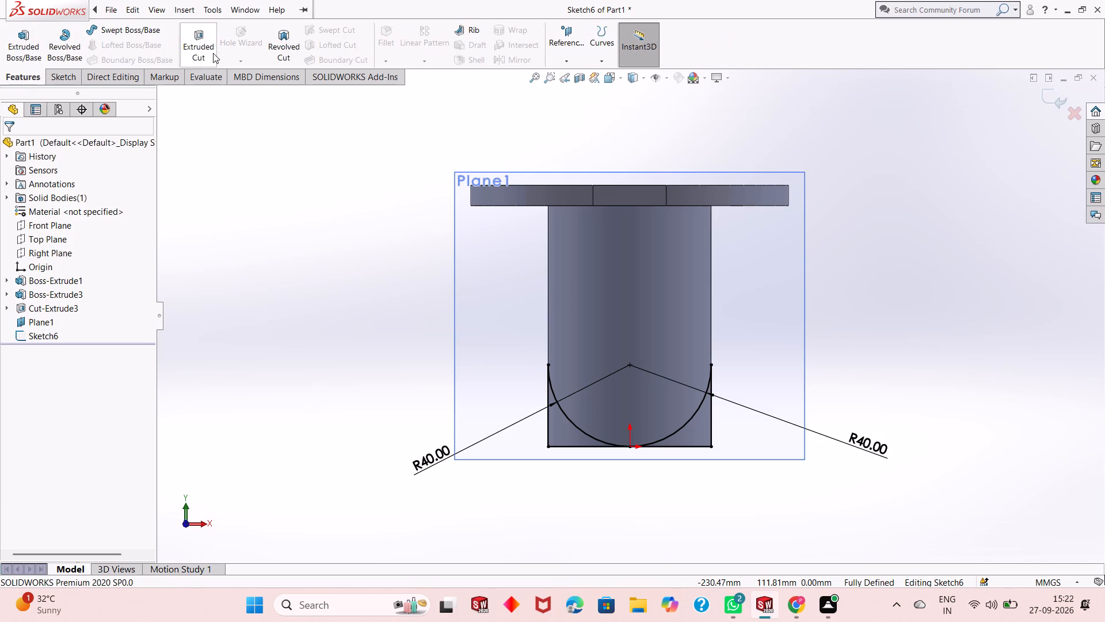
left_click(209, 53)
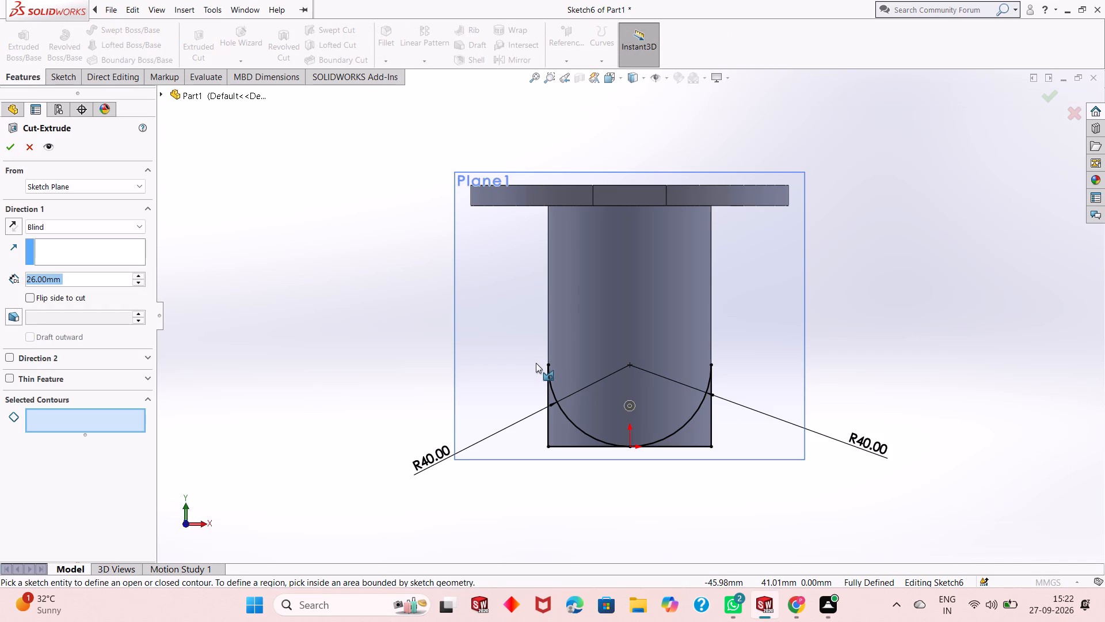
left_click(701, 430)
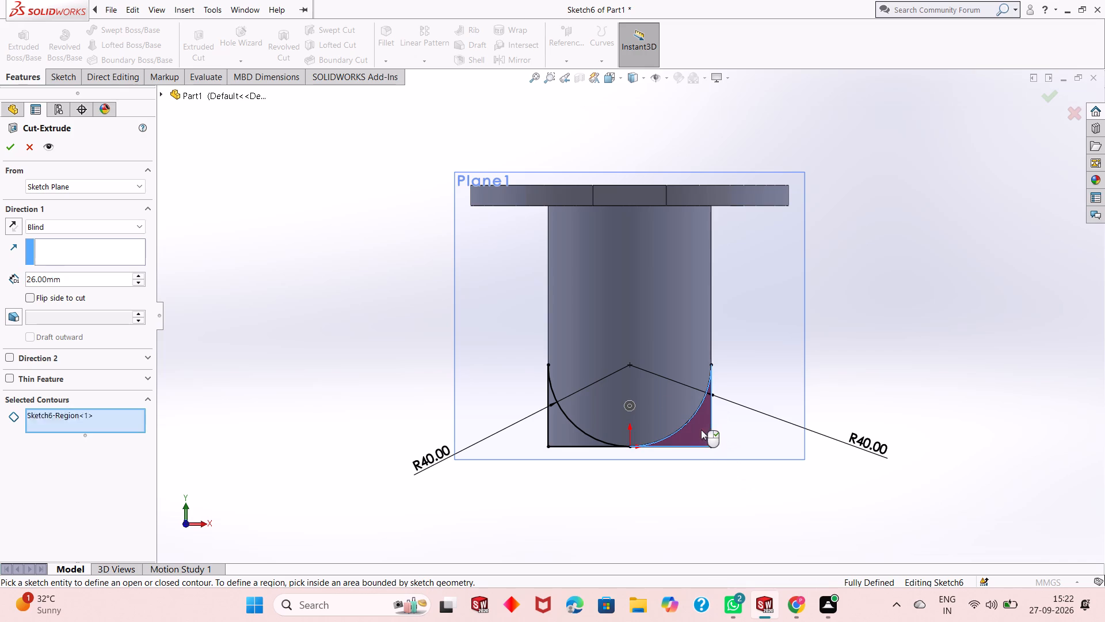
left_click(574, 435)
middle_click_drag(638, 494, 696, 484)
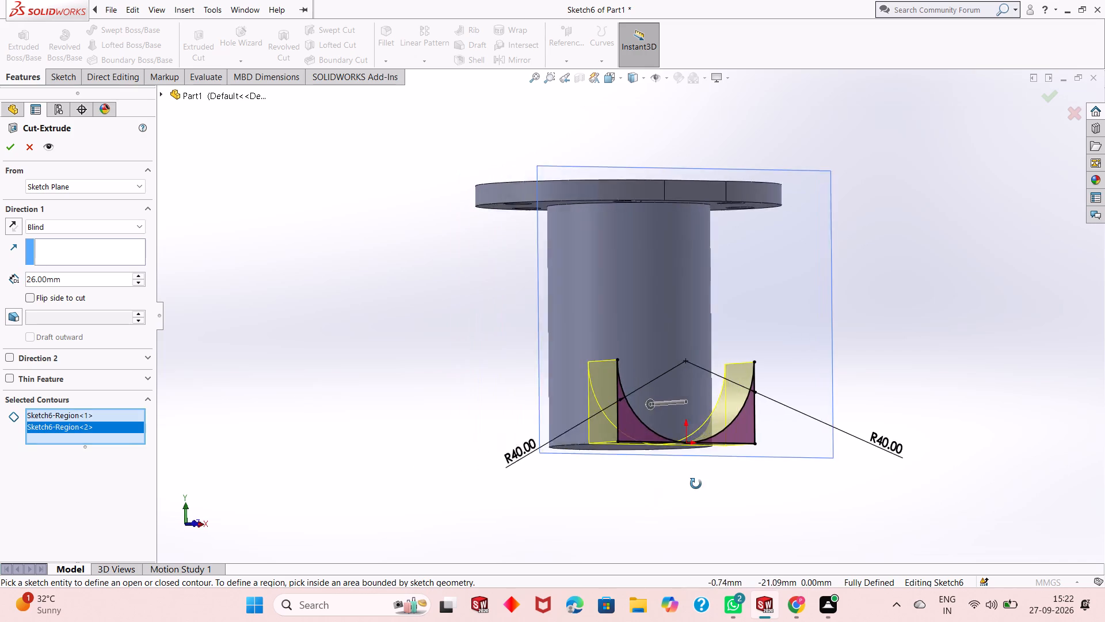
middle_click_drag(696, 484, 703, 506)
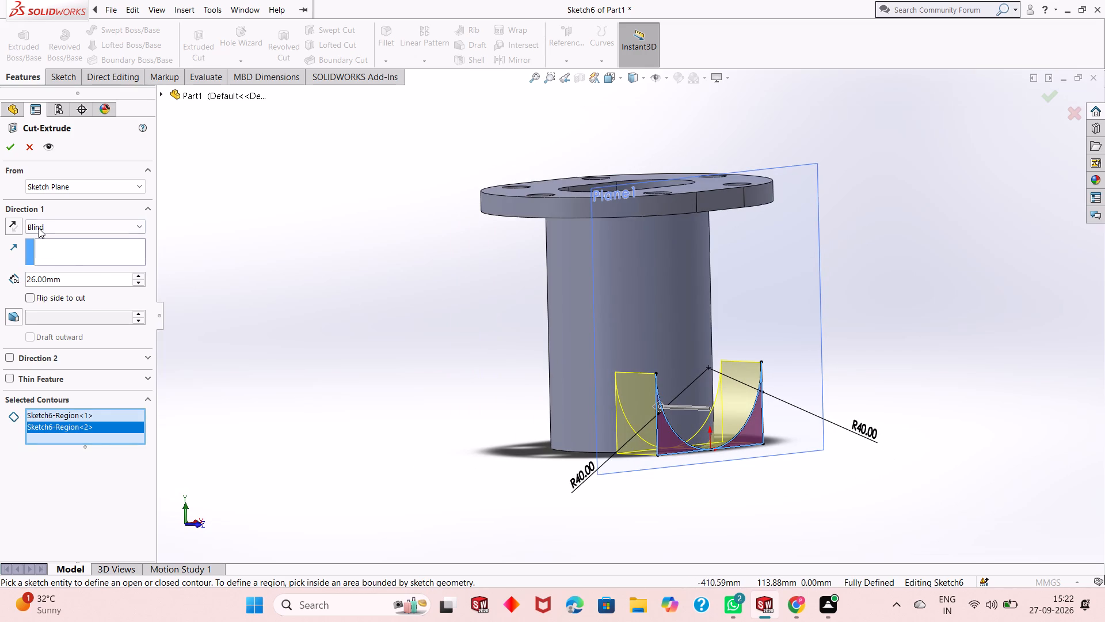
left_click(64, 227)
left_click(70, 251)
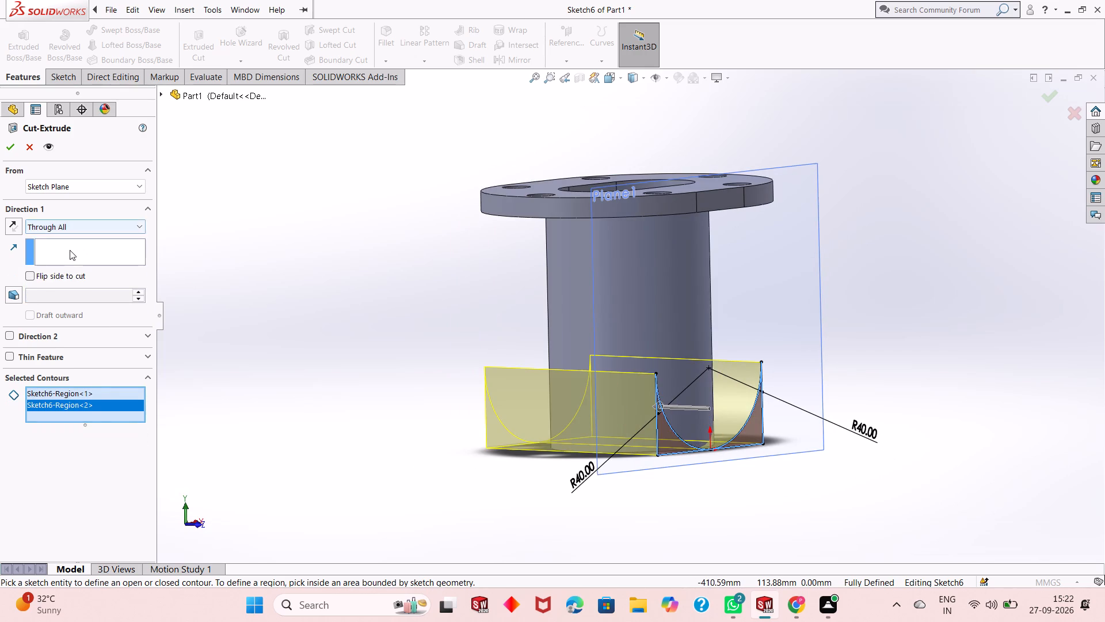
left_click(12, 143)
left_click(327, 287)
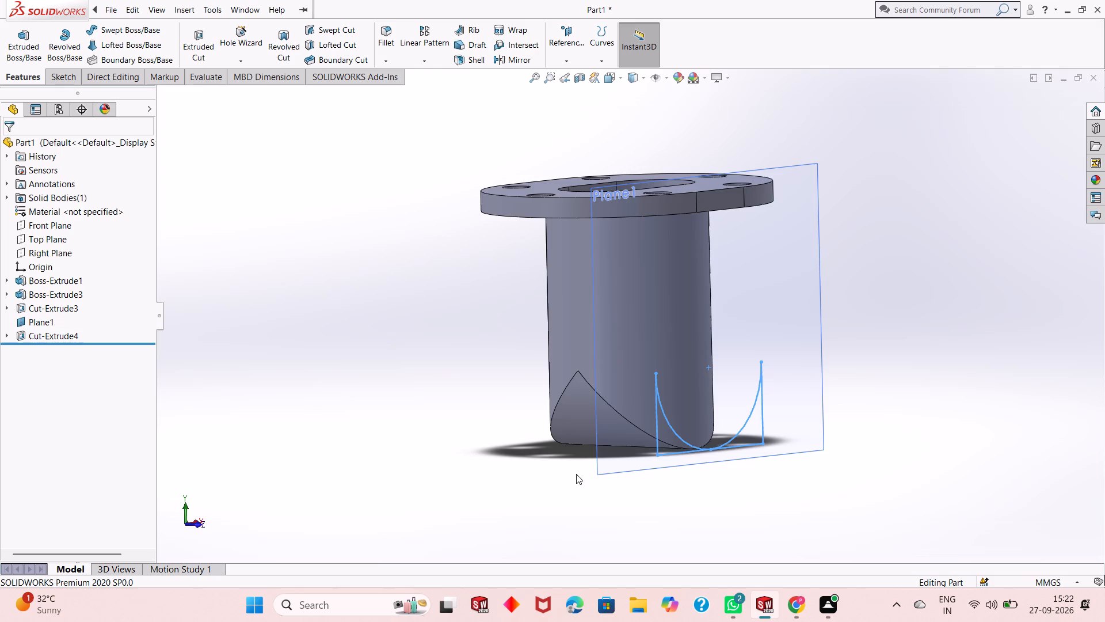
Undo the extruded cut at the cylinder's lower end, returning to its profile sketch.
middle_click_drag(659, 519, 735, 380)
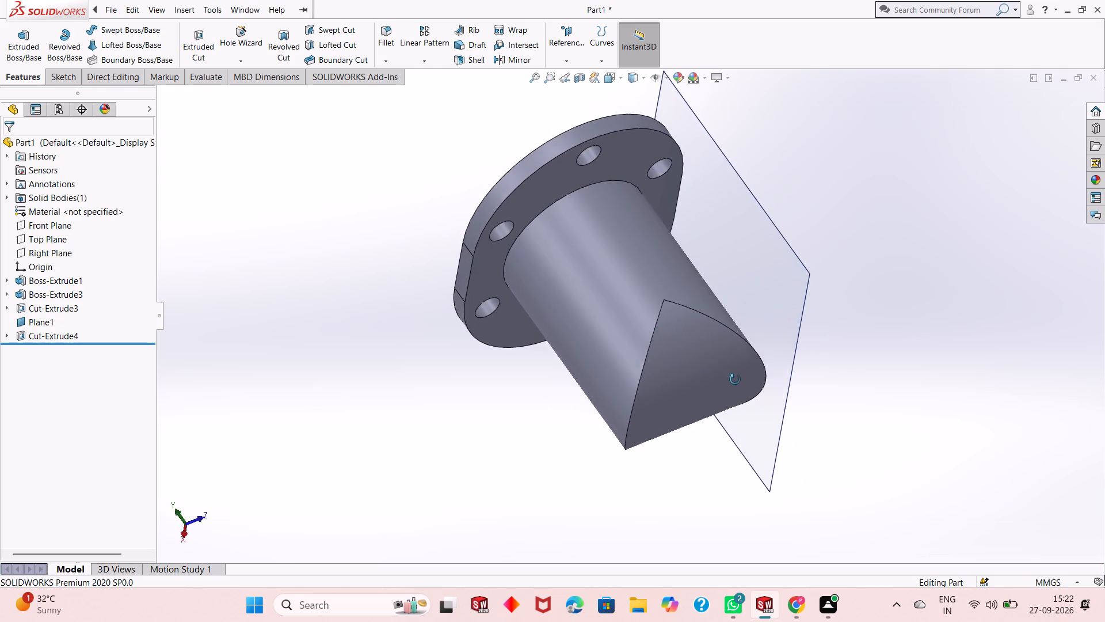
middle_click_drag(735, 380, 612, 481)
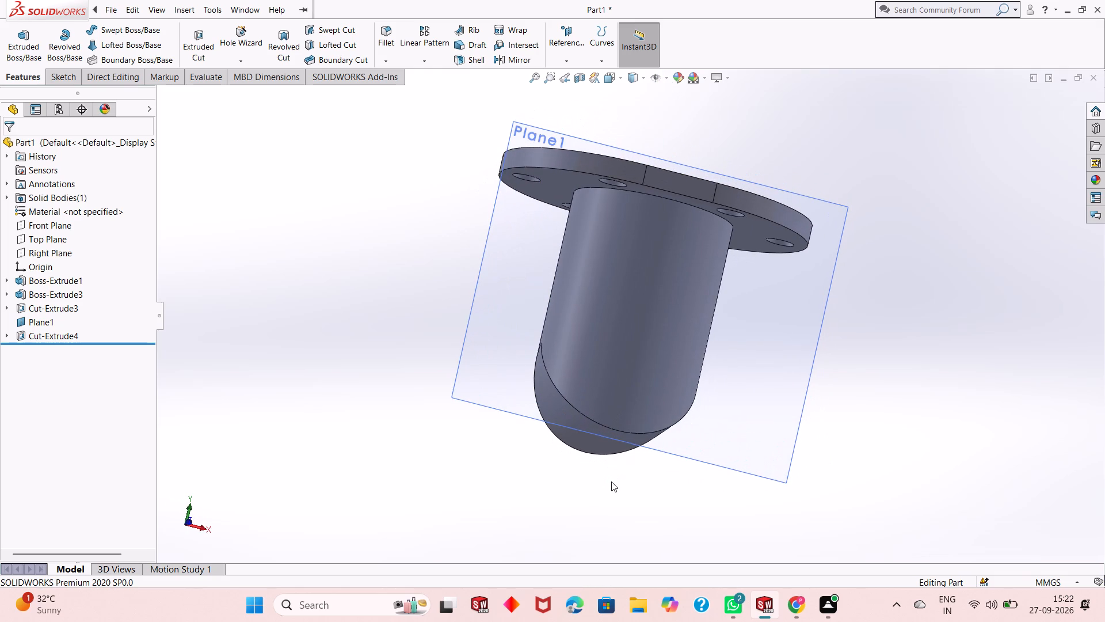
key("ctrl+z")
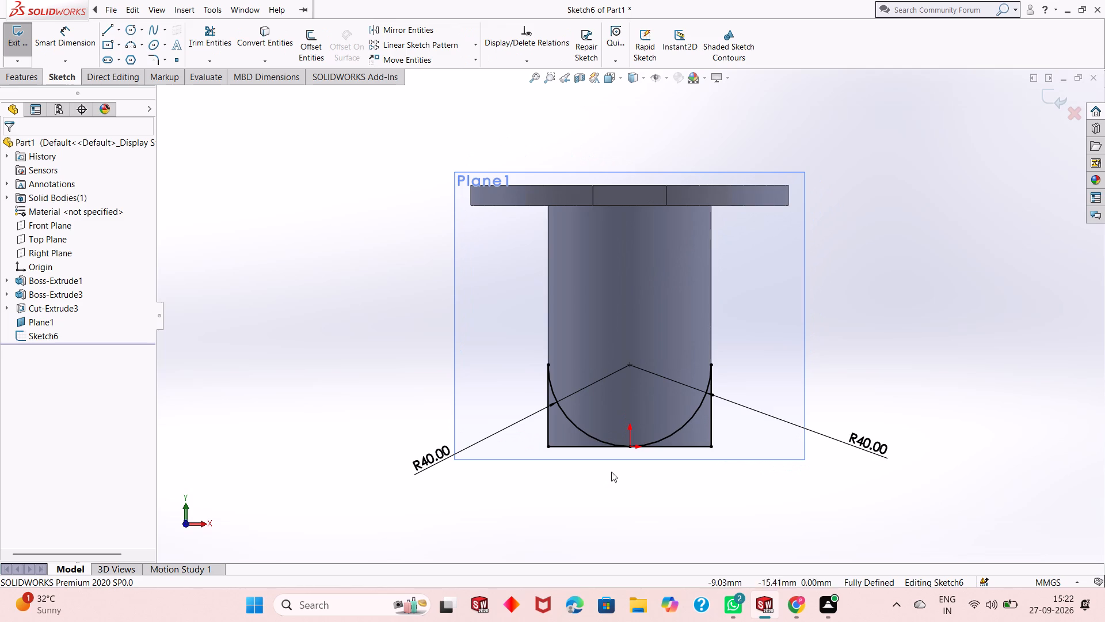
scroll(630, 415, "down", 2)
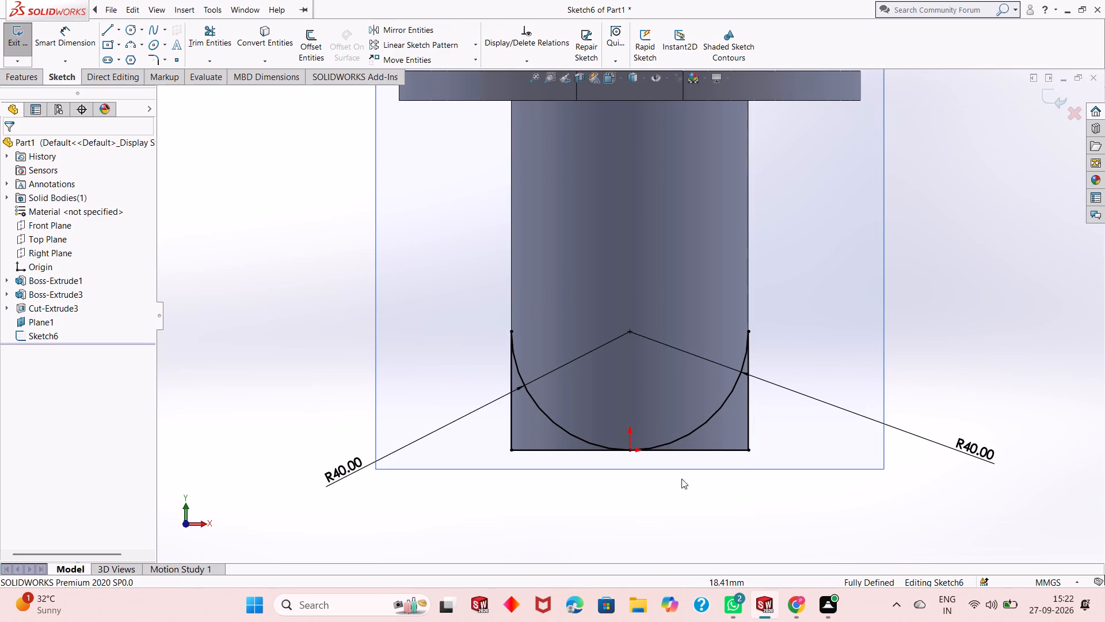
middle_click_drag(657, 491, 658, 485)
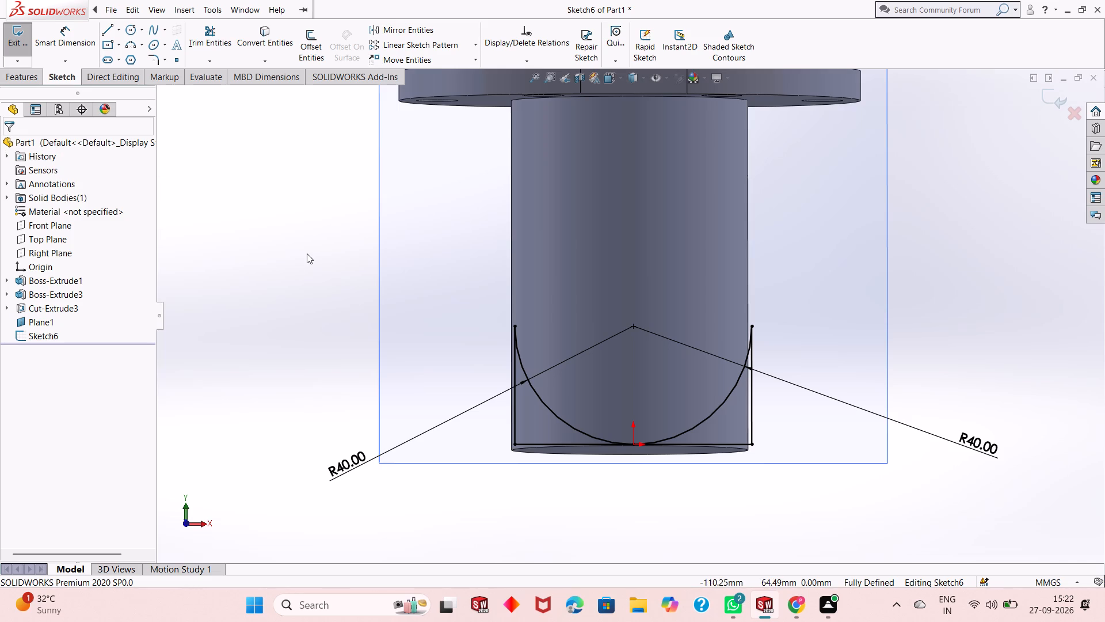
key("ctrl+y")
Extrude-cut the sketch's two lower corner regions outside the R40 arcs, using Through All, to round the cylinder's lower end.
left_click(18, 85)
left_click(192, 53)
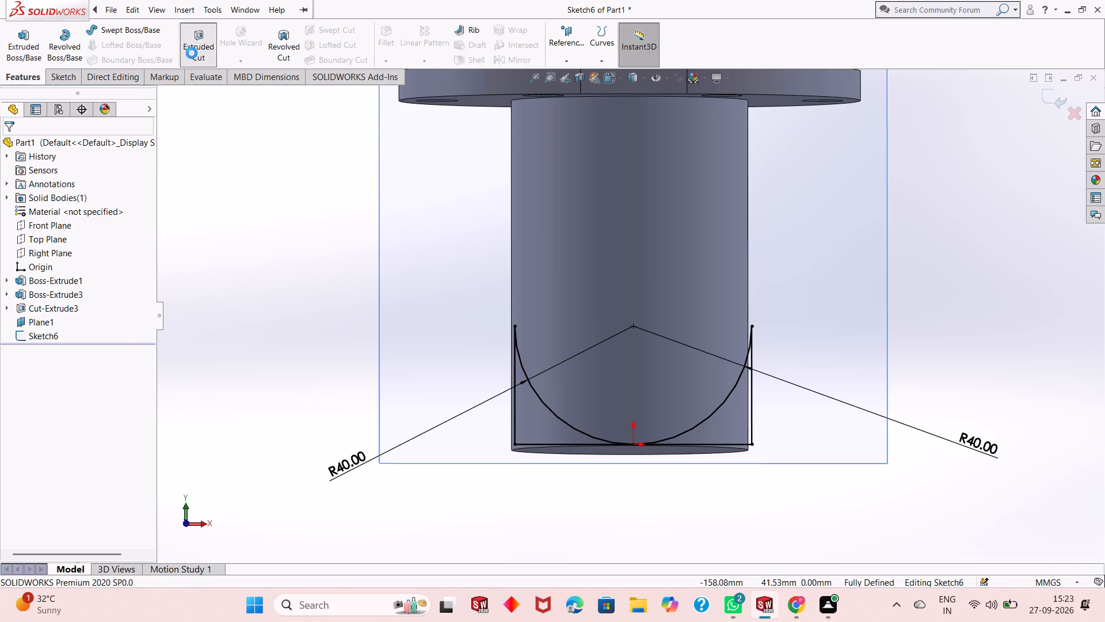
middle_click_drag(405, 268, 427, 301)
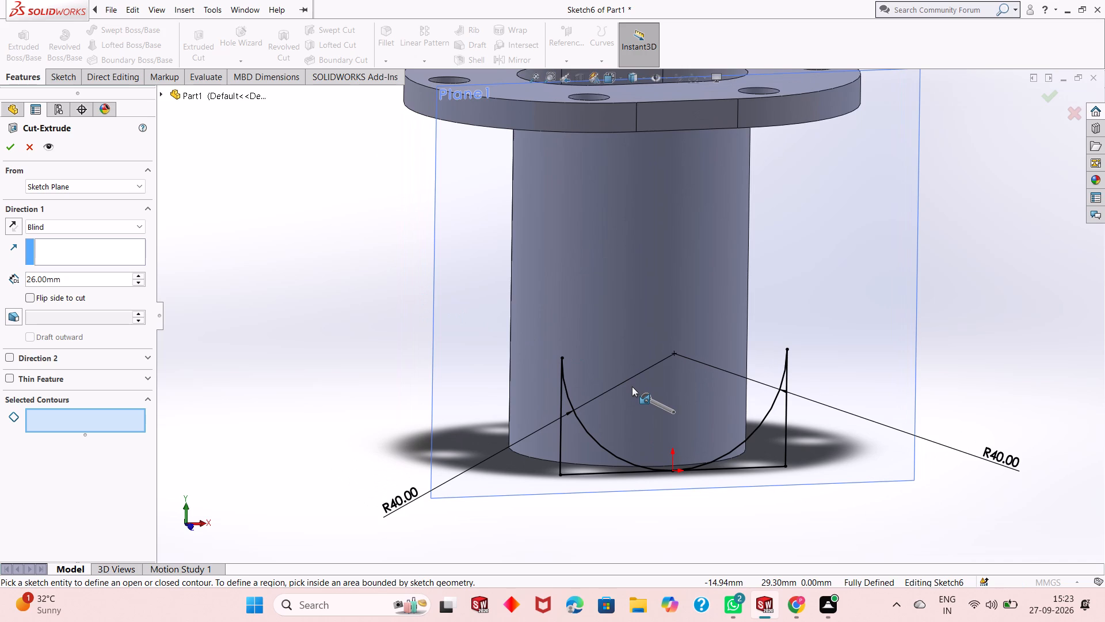
scroll(632, 386, "down", 1)
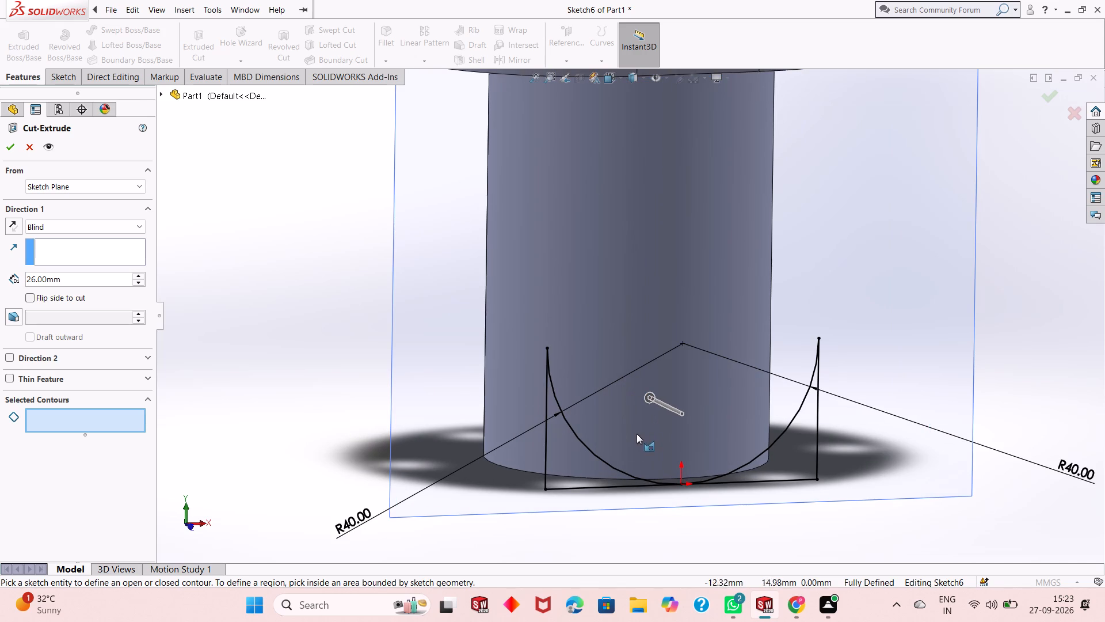
left_click(584, 450)
left_click(792, 428)
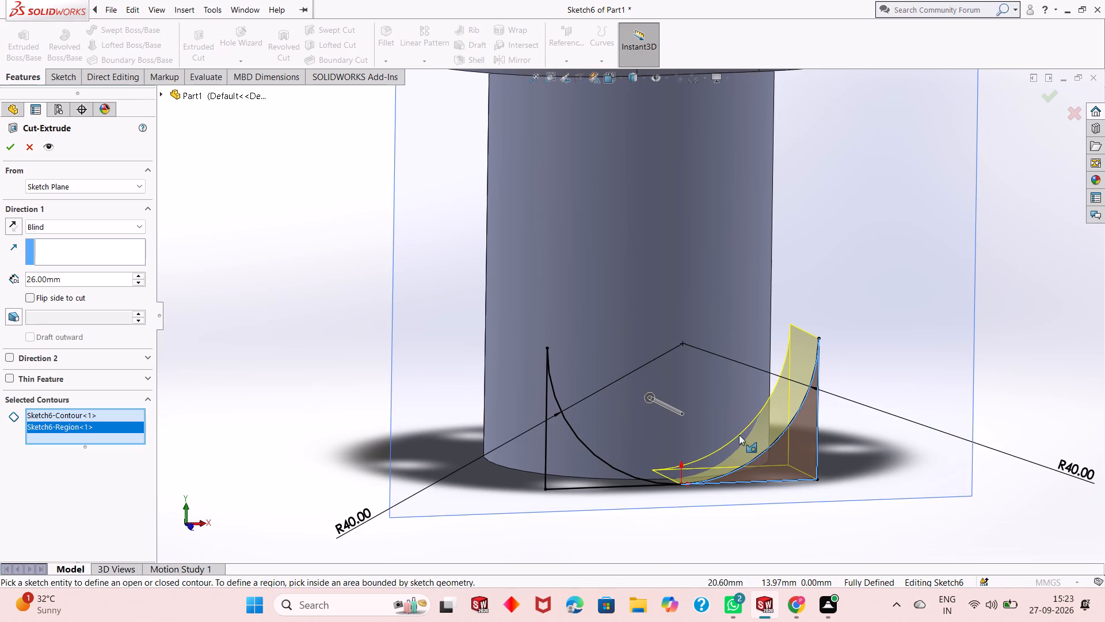
left_click(551, 435)
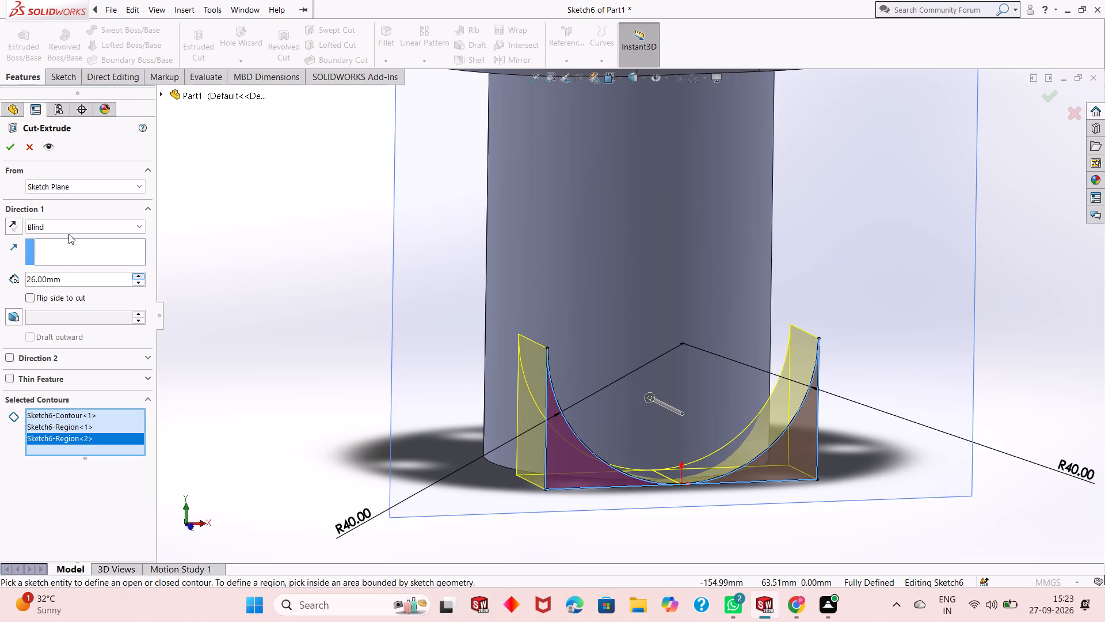
left_click(71, 224)
left_click(80, 247)
left_click(5, 145)
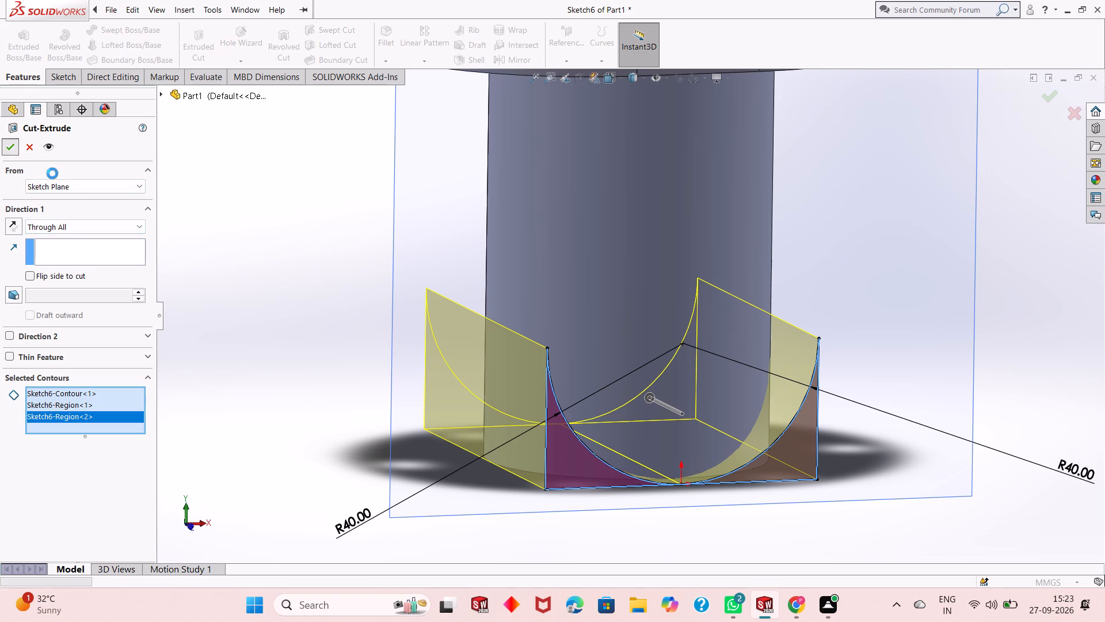
left_click(337, 381)
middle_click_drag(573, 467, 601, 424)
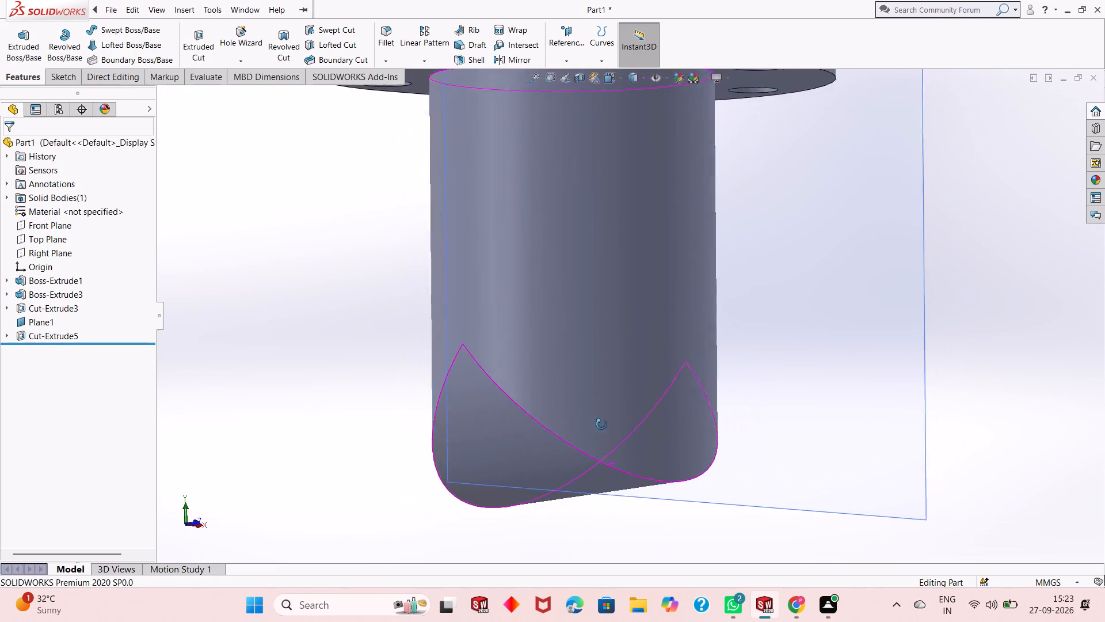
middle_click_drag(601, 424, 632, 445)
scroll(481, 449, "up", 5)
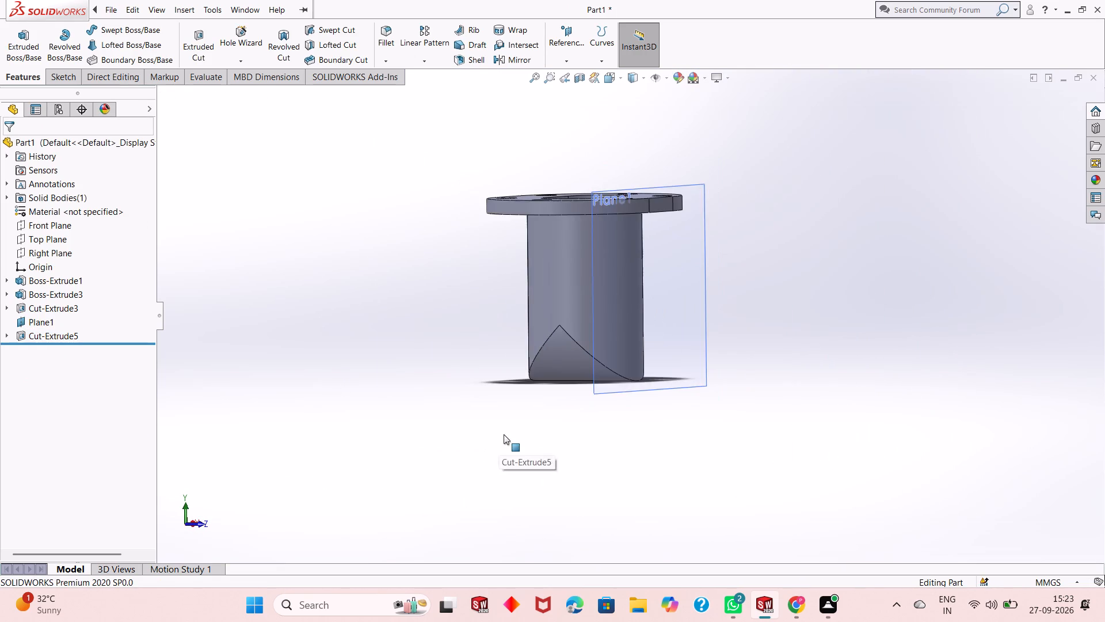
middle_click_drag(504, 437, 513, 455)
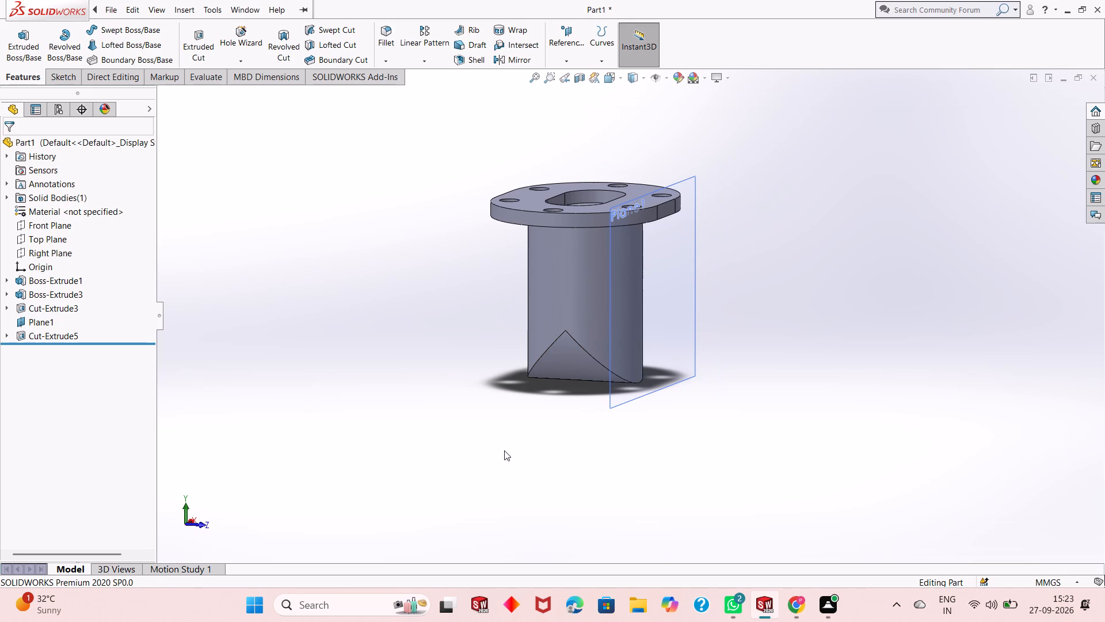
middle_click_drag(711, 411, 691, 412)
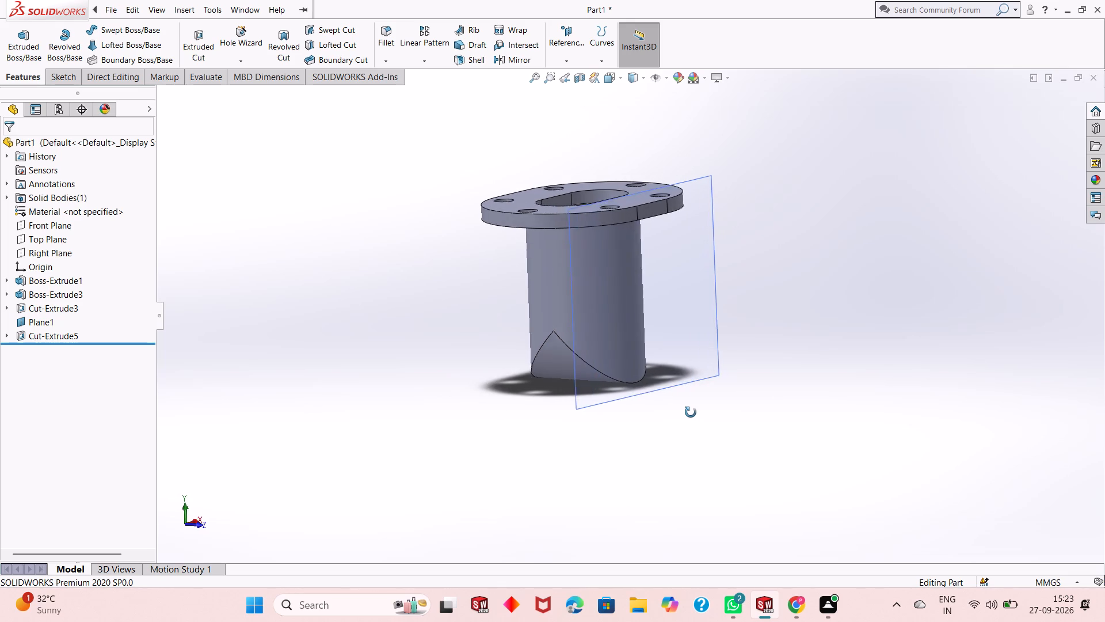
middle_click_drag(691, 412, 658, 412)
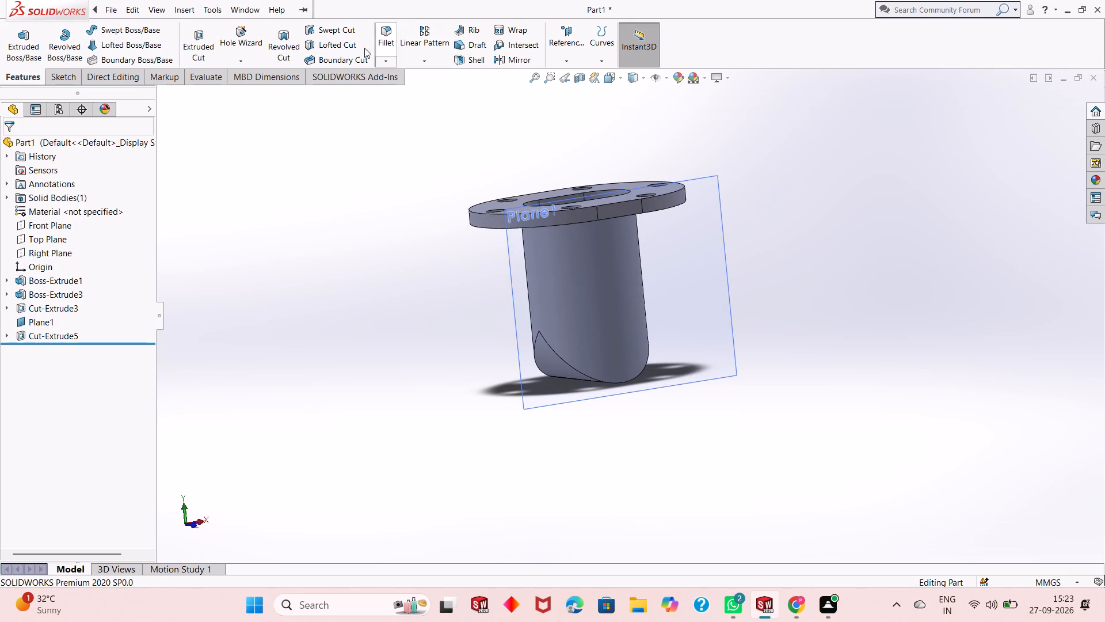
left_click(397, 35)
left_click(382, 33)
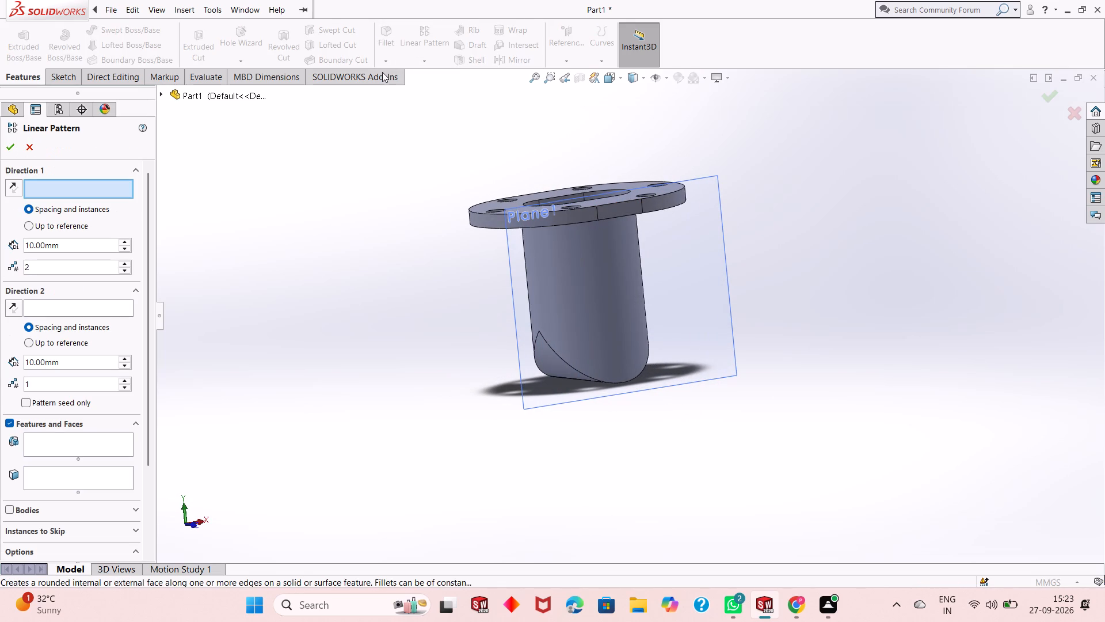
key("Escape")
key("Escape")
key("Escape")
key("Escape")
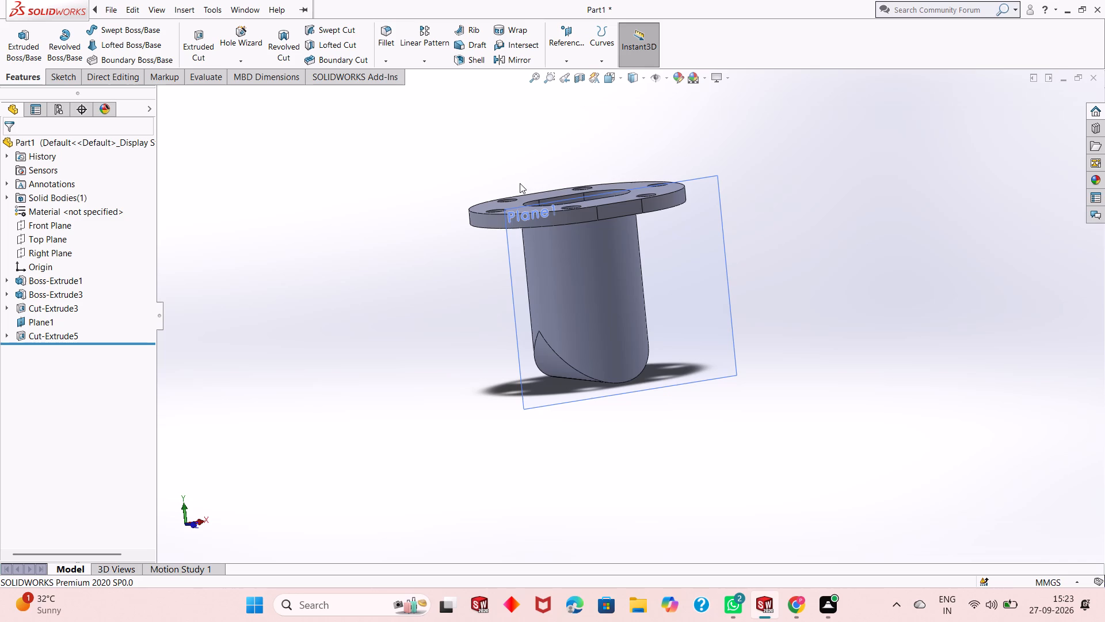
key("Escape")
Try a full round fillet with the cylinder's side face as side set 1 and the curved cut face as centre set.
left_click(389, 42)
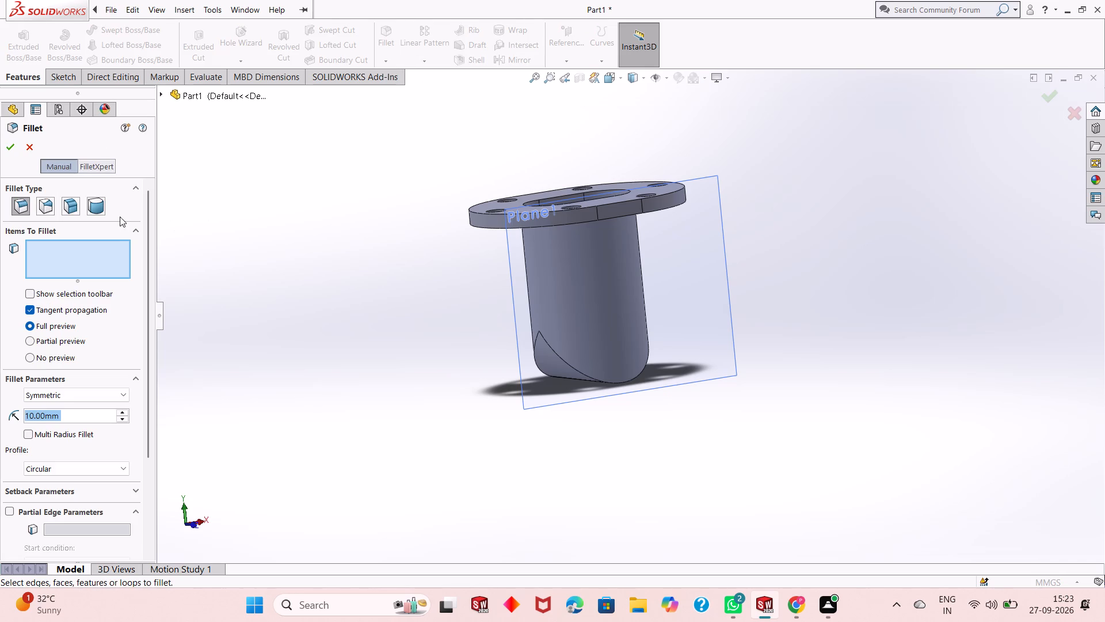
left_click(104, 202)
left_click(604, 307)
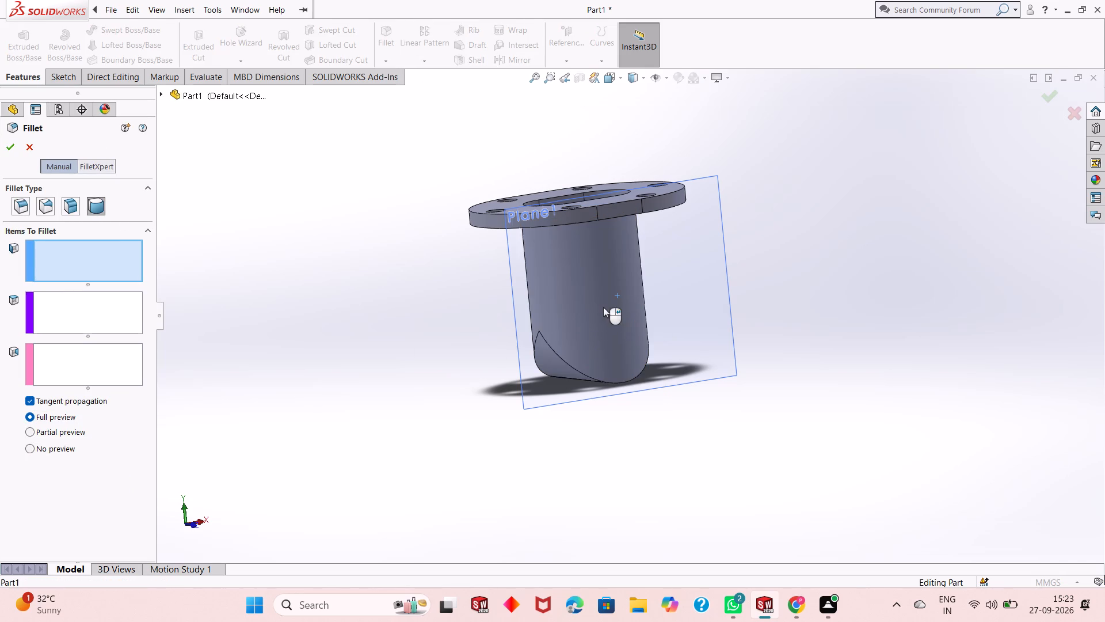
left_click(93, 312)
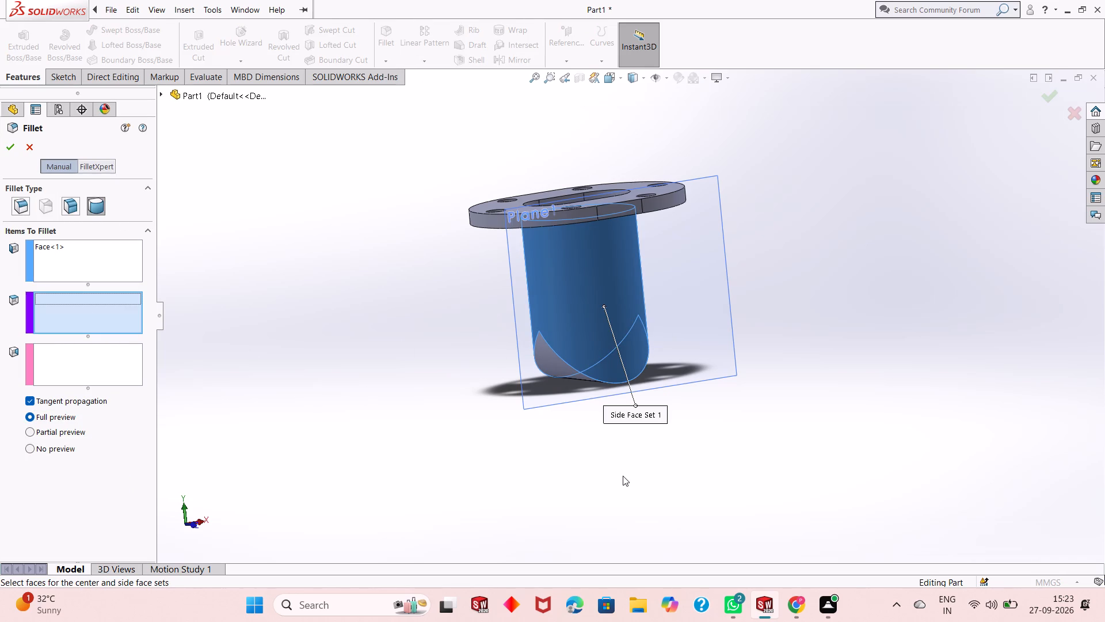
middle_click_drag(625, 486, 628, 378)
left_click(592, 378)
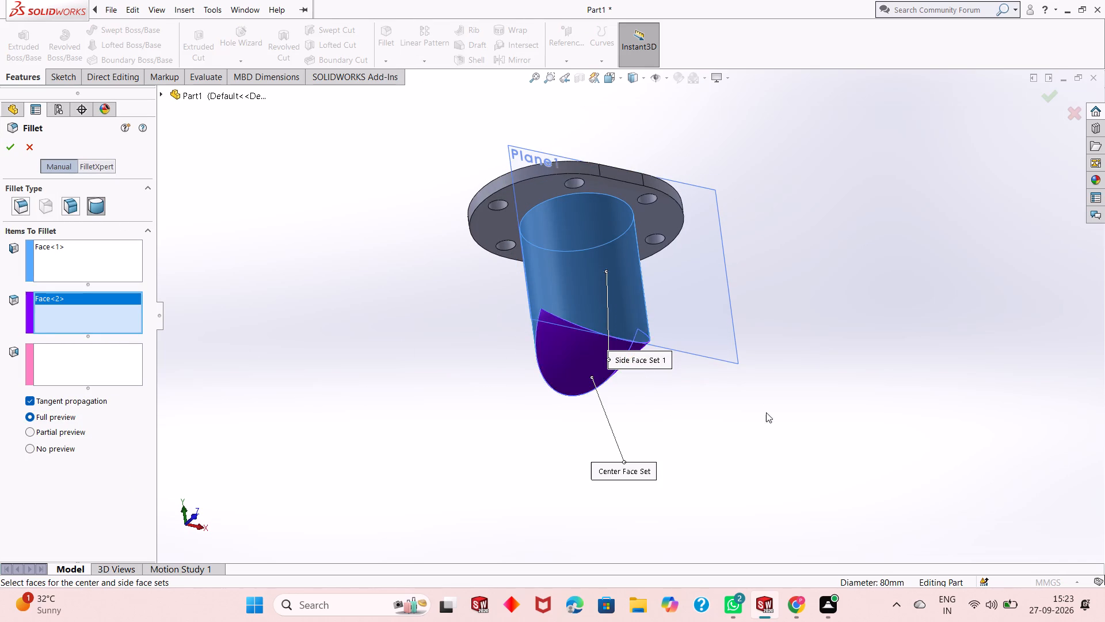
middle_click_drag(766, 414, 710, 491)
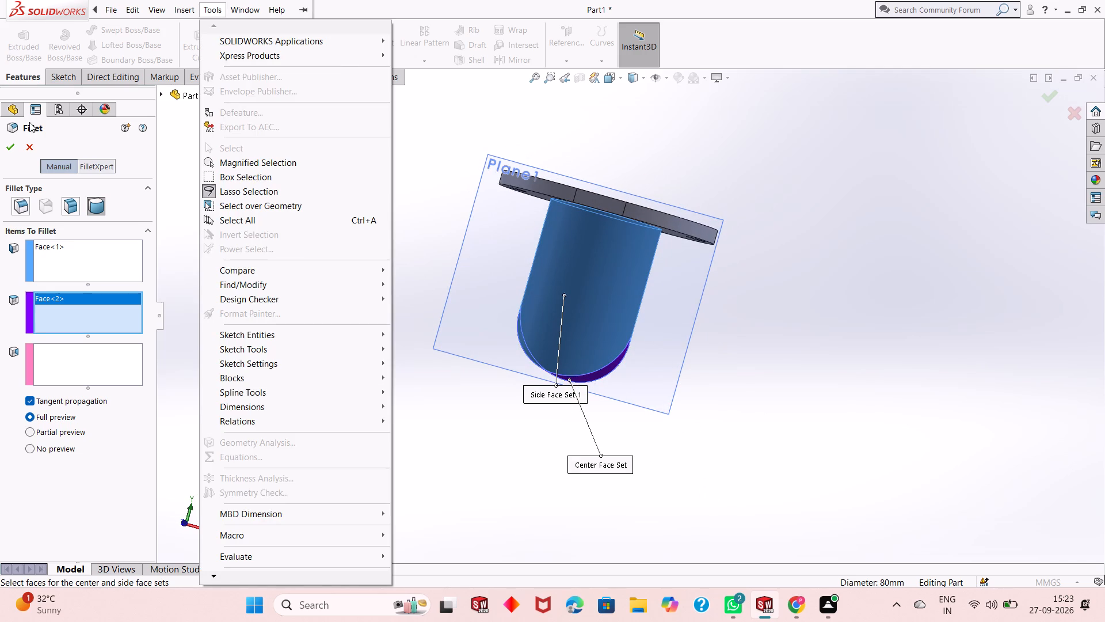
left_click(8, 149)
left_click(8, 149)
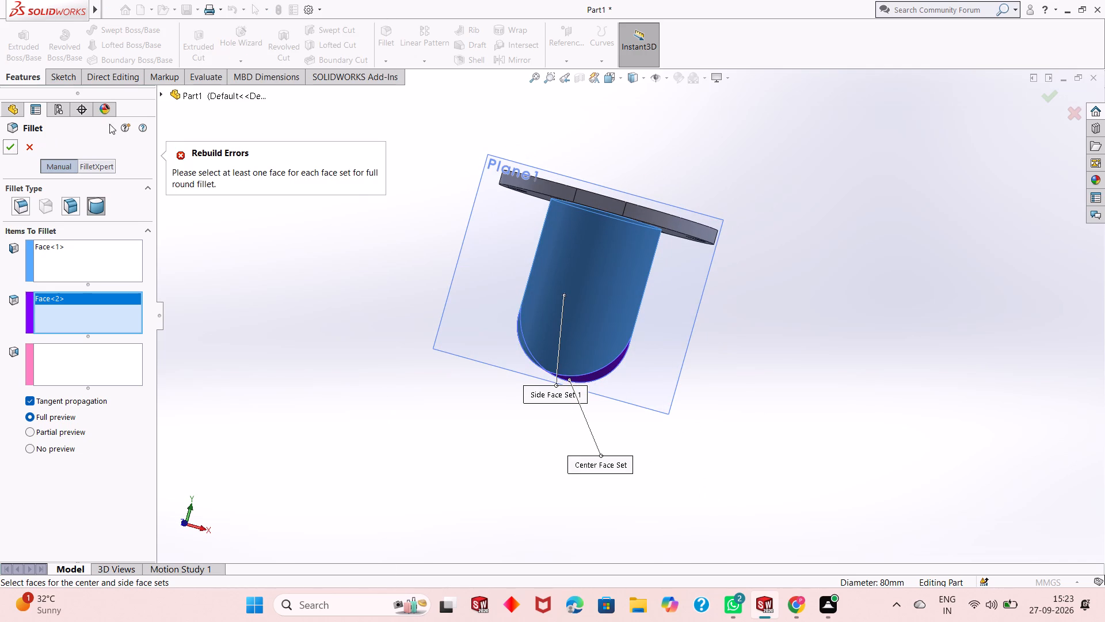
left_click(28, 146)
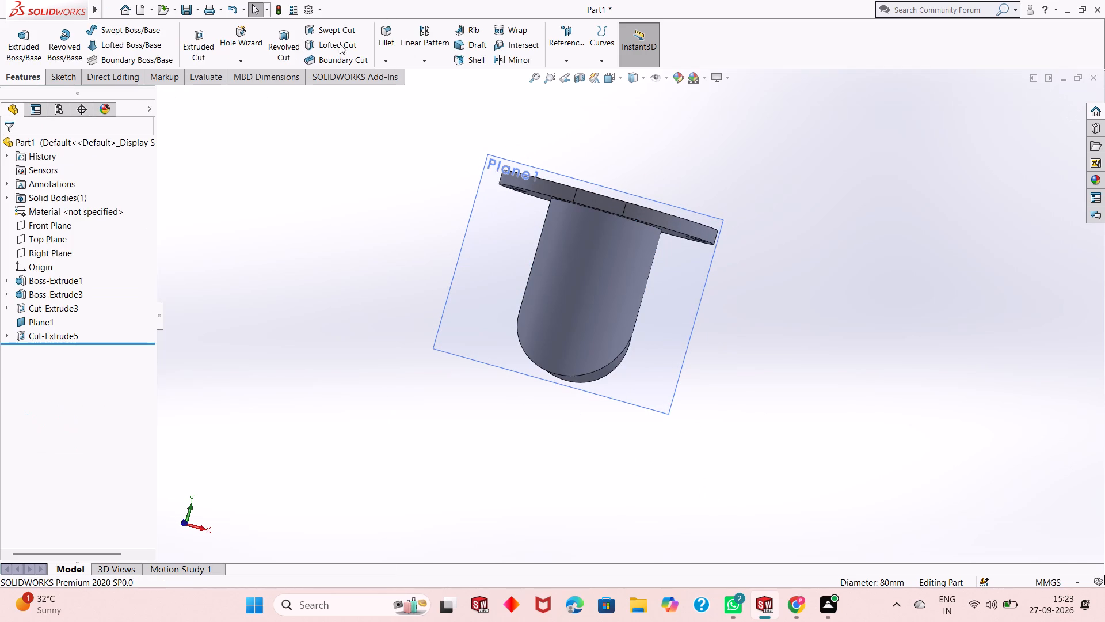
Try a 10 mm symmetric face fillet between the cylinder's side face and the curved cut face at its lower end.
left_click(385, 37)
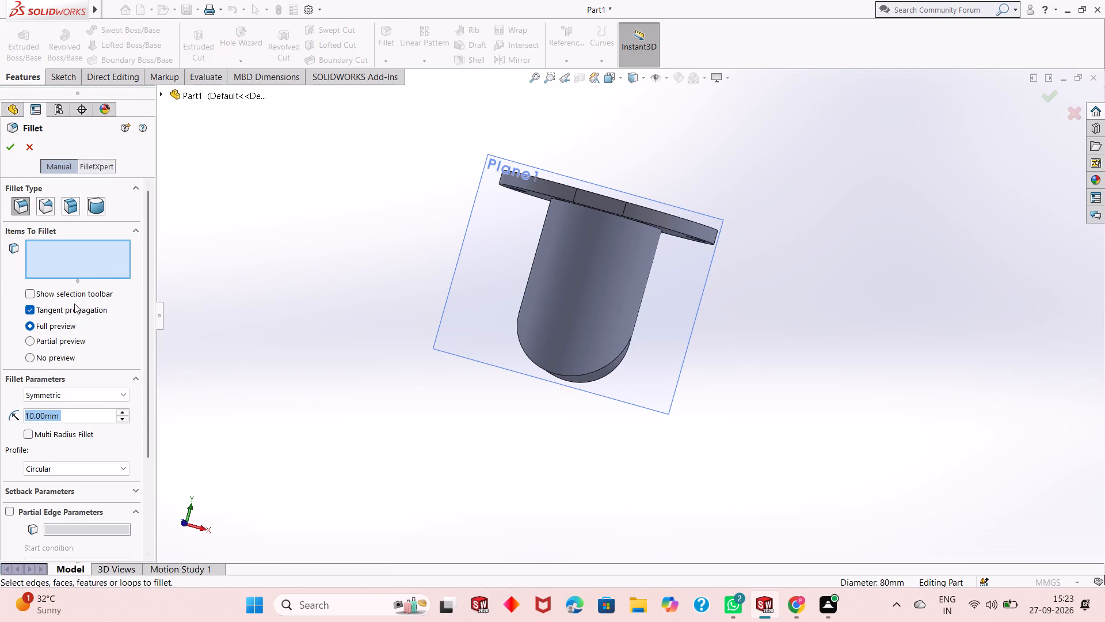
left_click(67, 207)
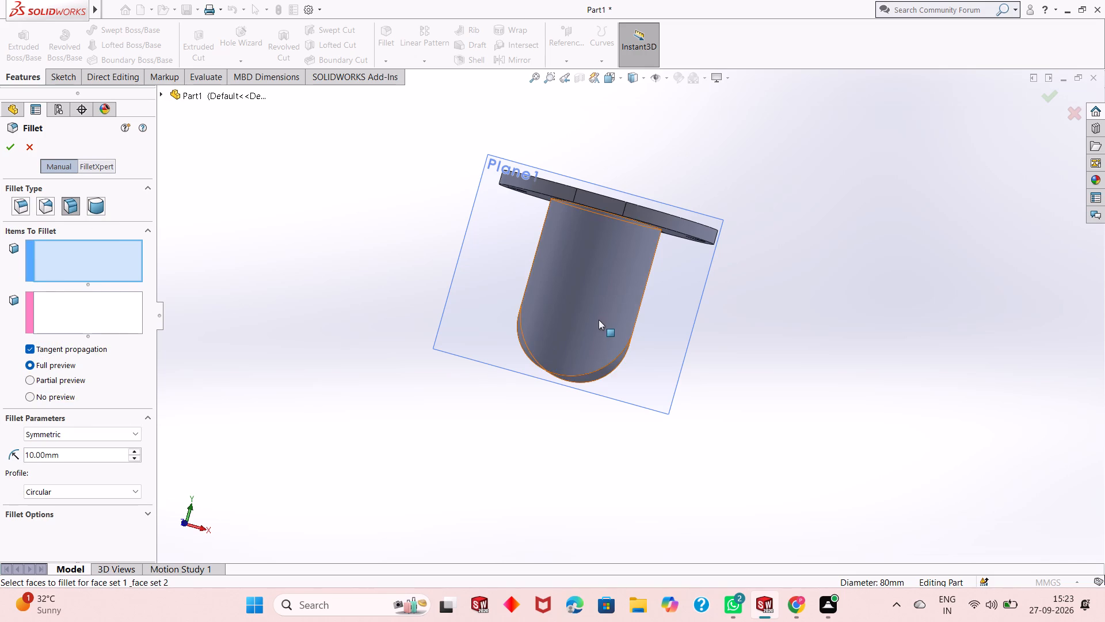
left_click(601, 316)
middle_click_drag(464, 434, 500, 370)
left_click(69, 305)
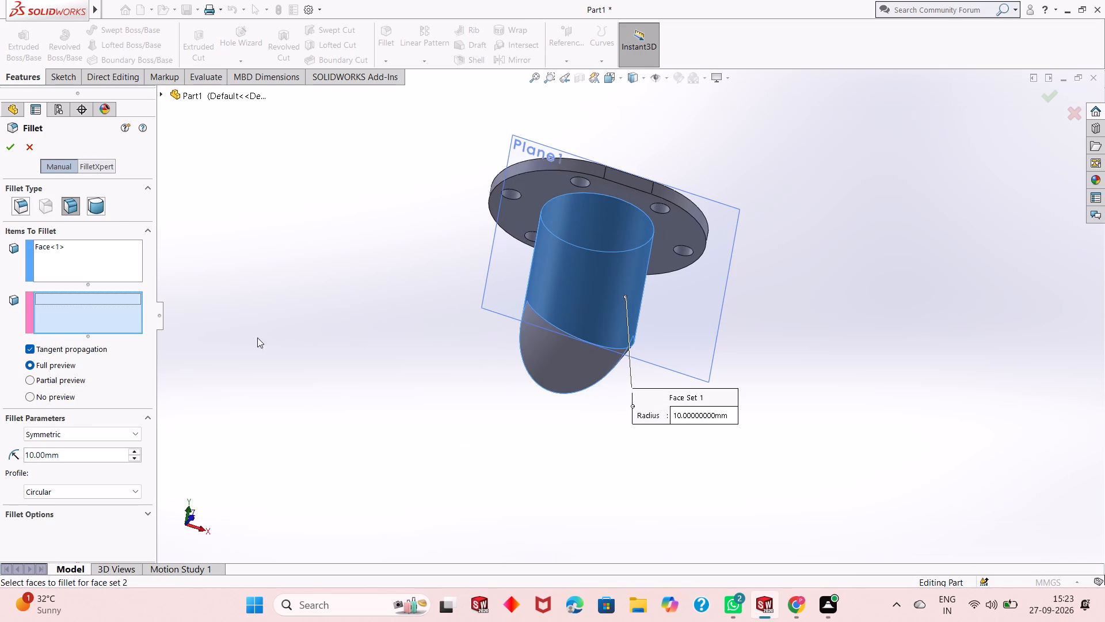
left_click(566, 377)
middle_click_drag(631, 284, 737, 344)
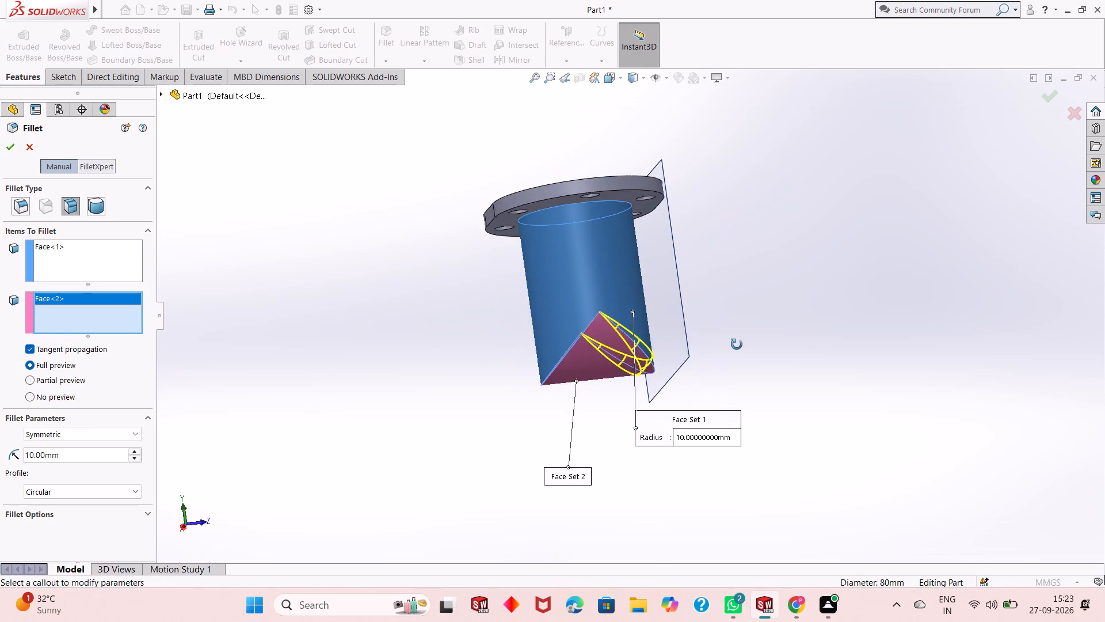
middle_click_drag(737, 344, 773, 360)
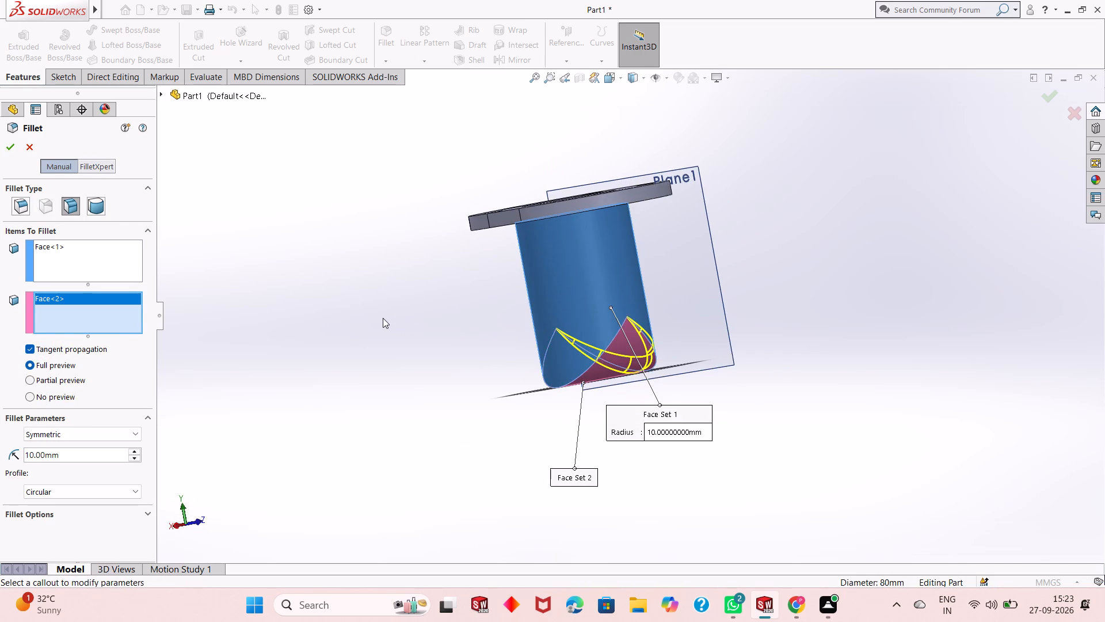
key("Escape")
Undo the extruded cut at the cylinder's lower end, returning to its profile sketch.
middle_click_drag(759, 350, 704, 359)
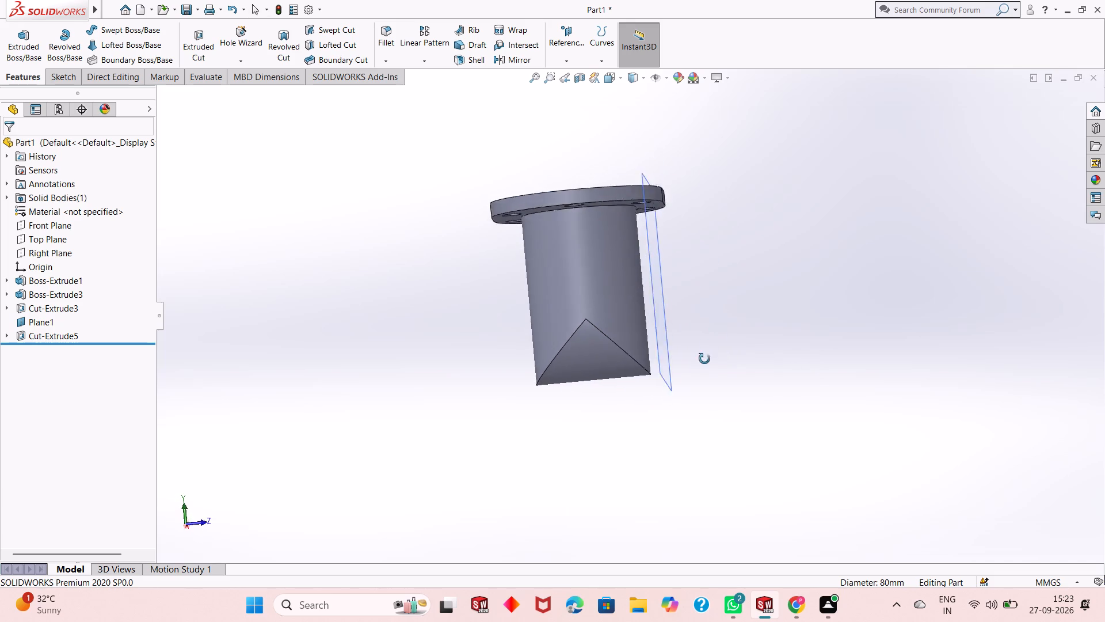
middle_click_drag(704, 359, 696, 415)
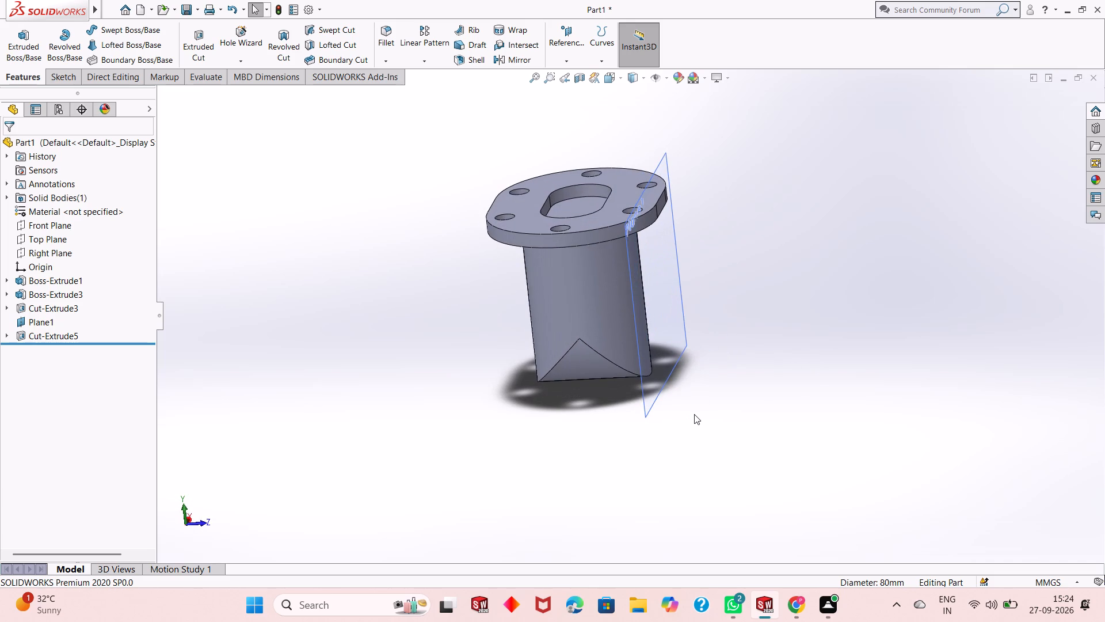
key("ctrl+z")
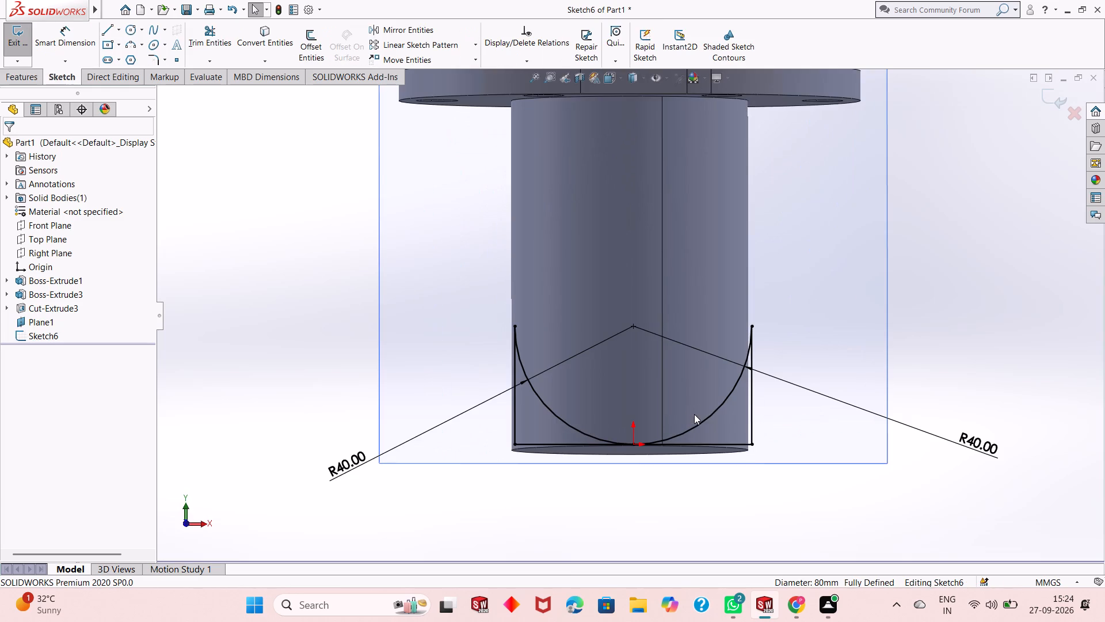
Undo the sketch's R40 dimensions, both arcs and the outer lines, back to its vertical and horizontal construction-stage lines.
scroll(694, 414, "up", 1)
scroll(694, 414, "down", 1)
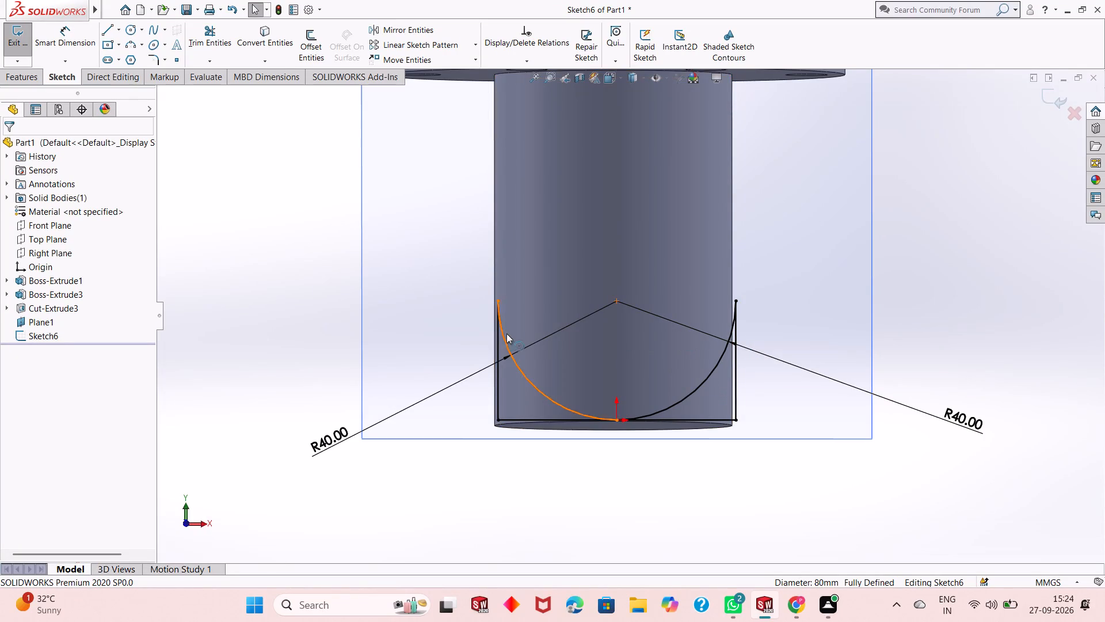
scroll(508, 333, "down", 1)
scroll(509, 334, "up", 1)
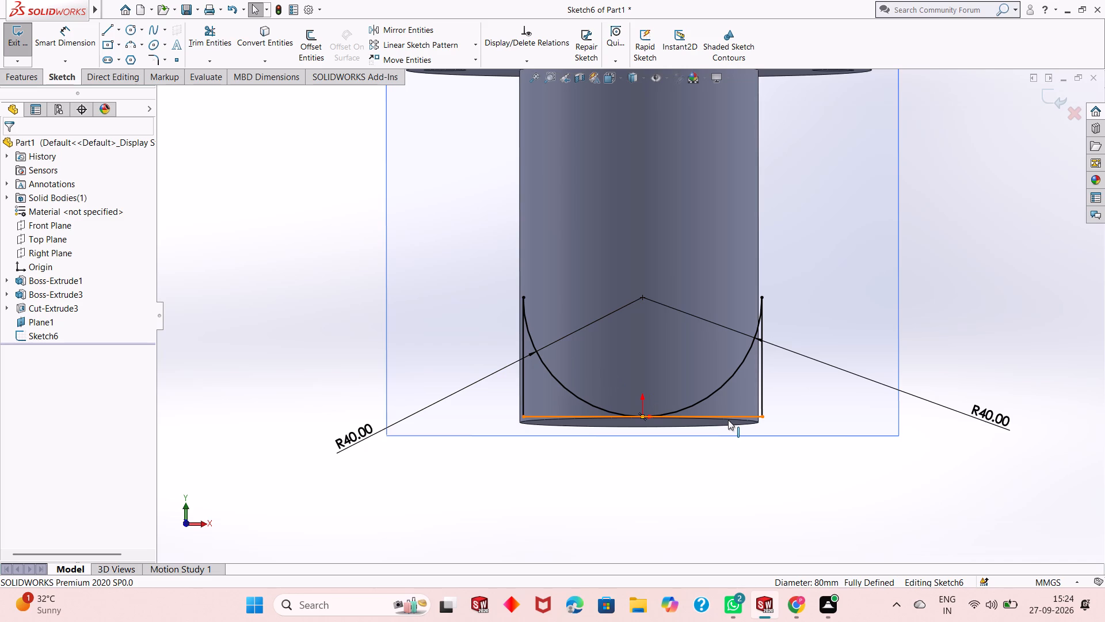
key("ctrl+z")
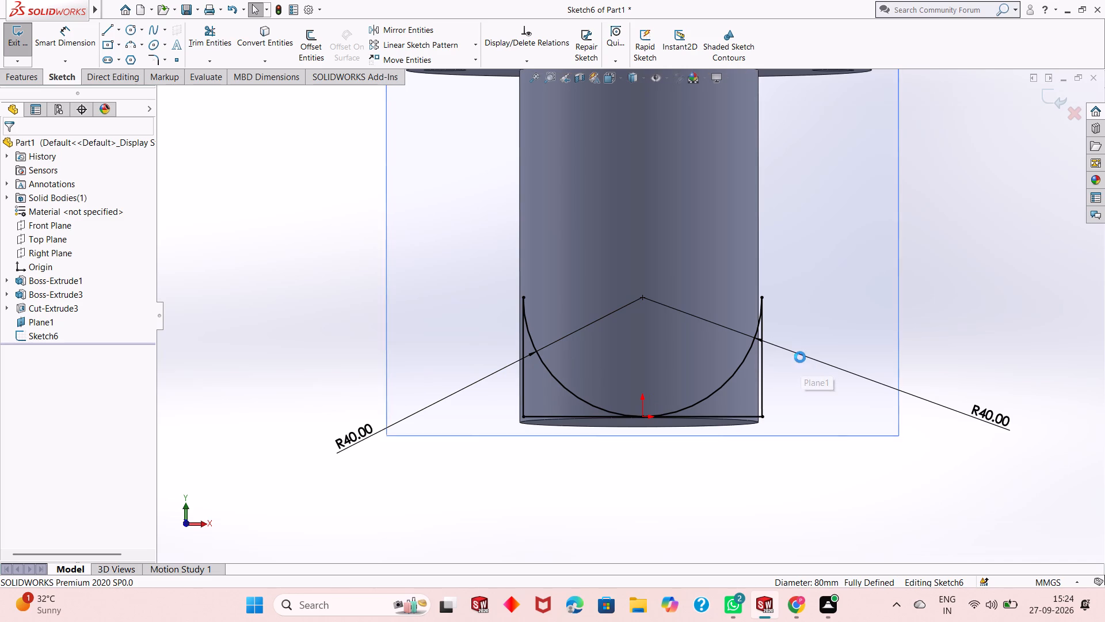
key("ctrl+z")
key("ctrl+z")
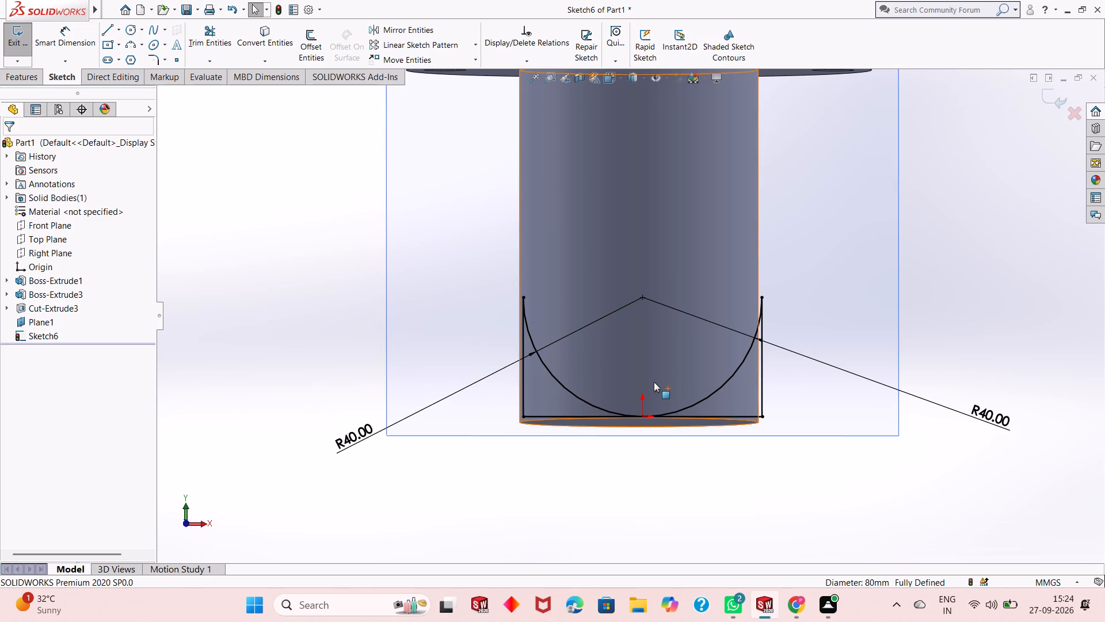
key("ctrl+8")
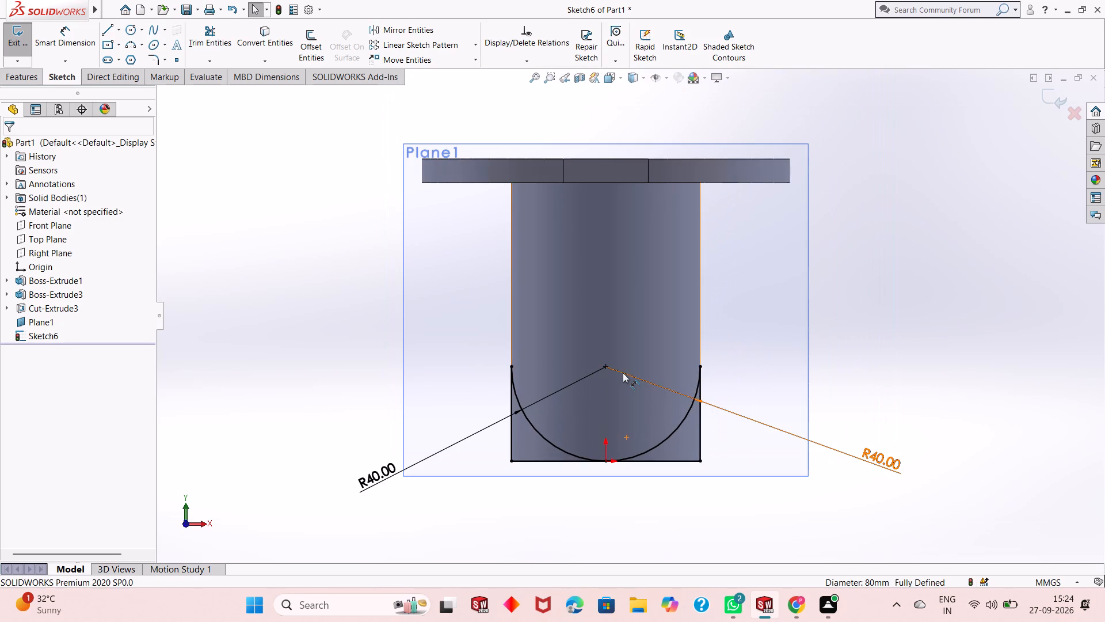
key("ctrl+z")
key("ctrl+z")
key("ctrl+z")
key("ctrl+z")
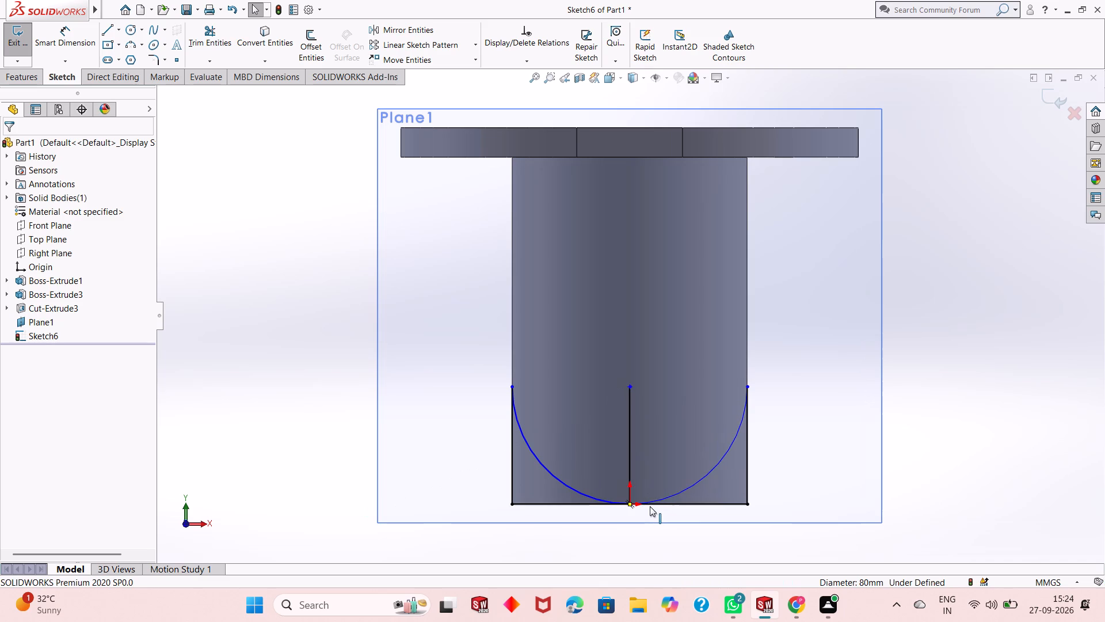
key("ctrl+z")
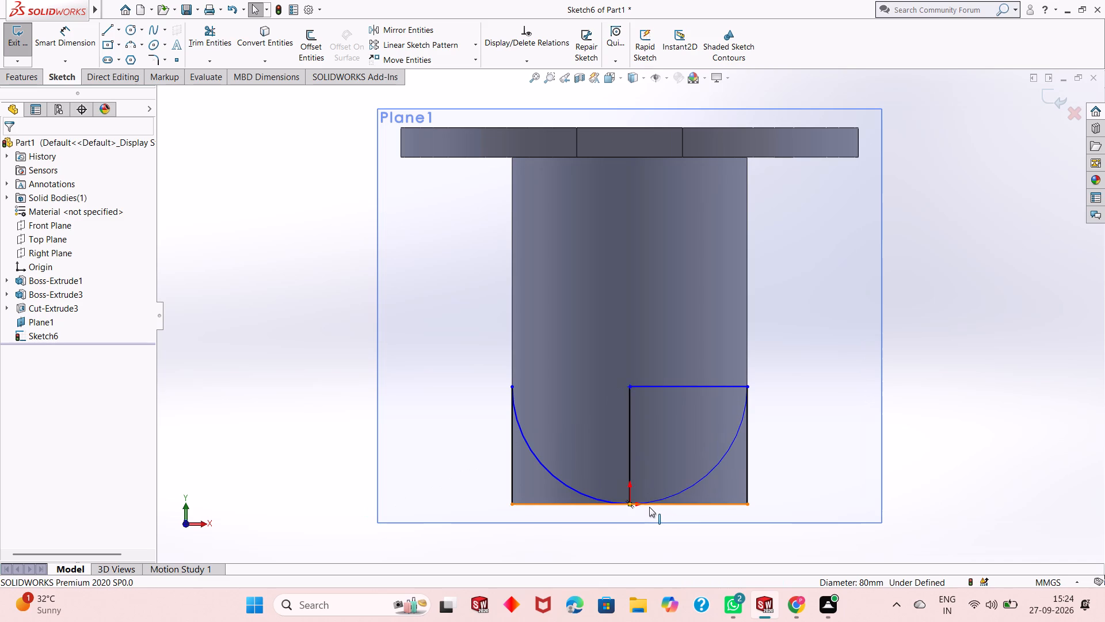
key("ctrl+z")
key("ctrl+z")
key("ctrl+z")
key("ctrl+z")
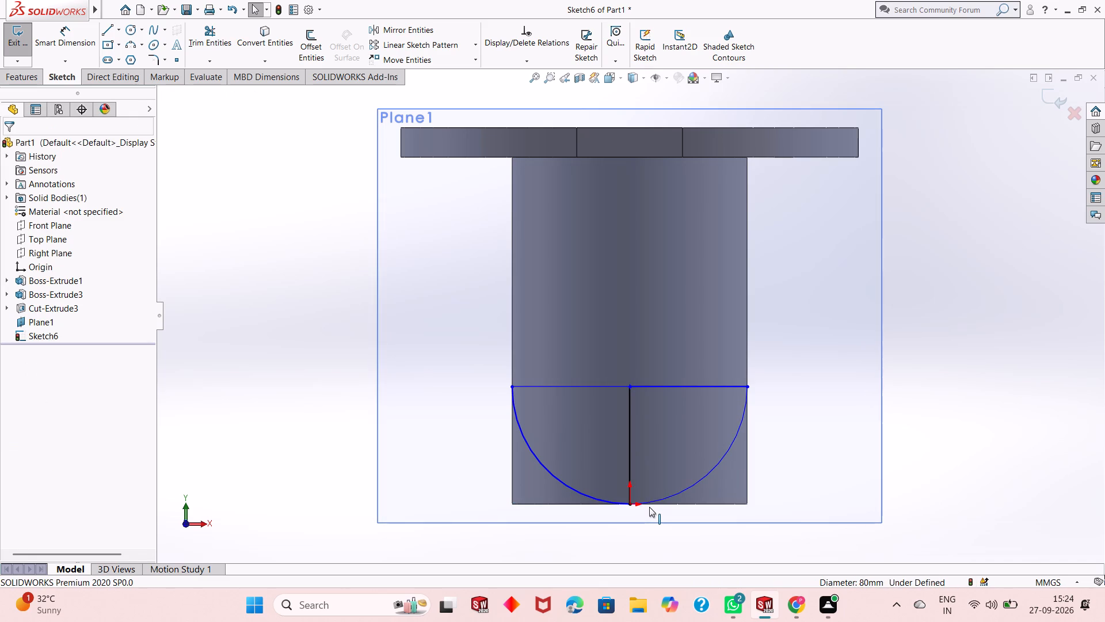
key("ctrl+z")
key("ctrl+z")
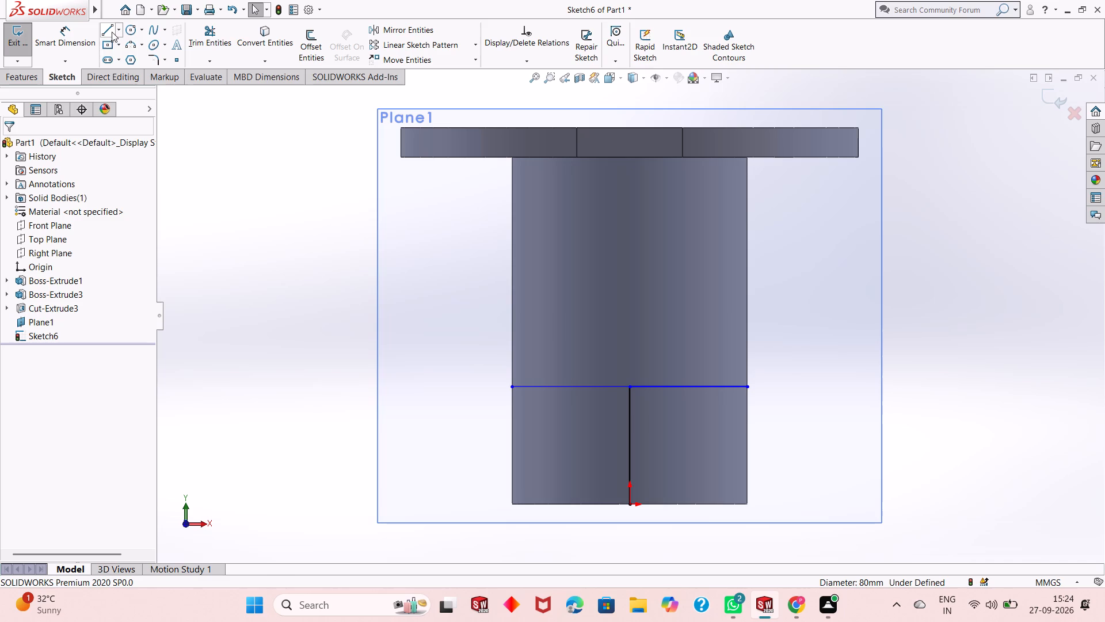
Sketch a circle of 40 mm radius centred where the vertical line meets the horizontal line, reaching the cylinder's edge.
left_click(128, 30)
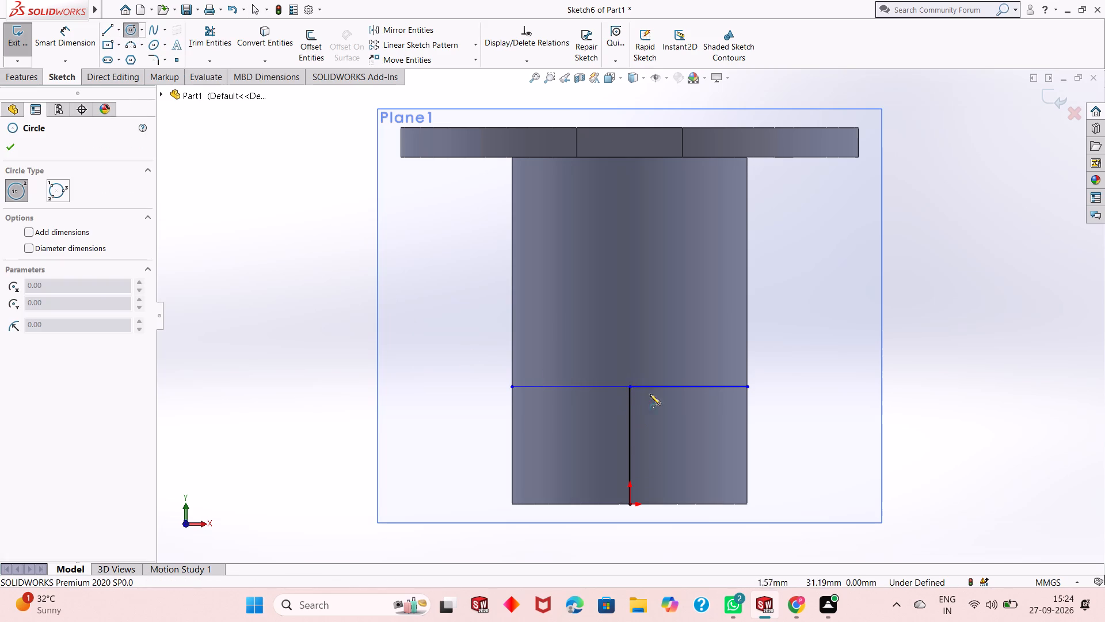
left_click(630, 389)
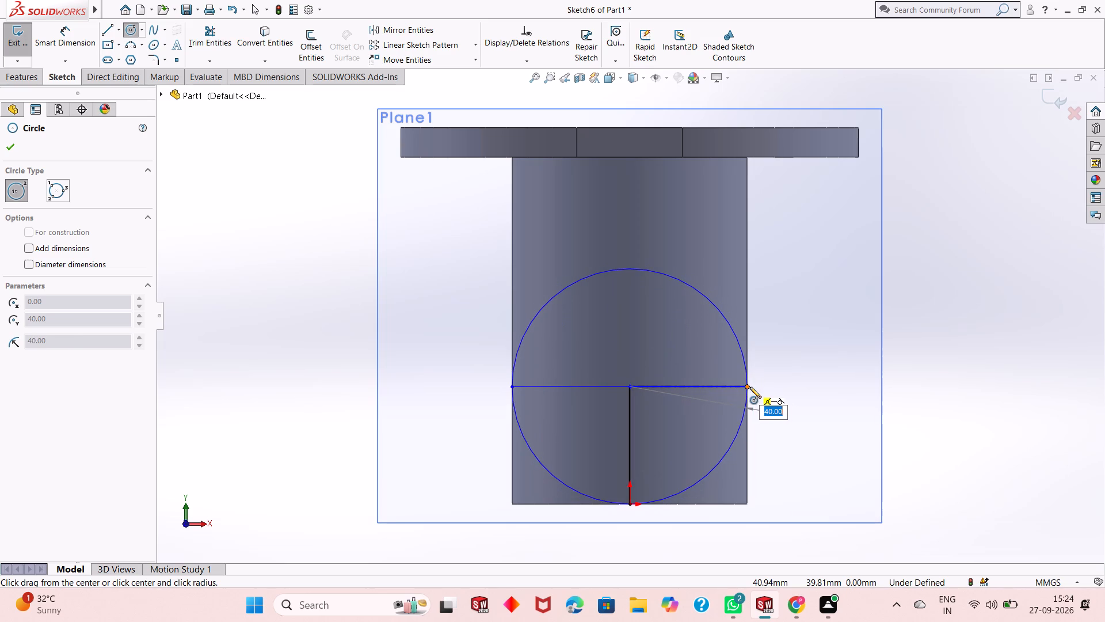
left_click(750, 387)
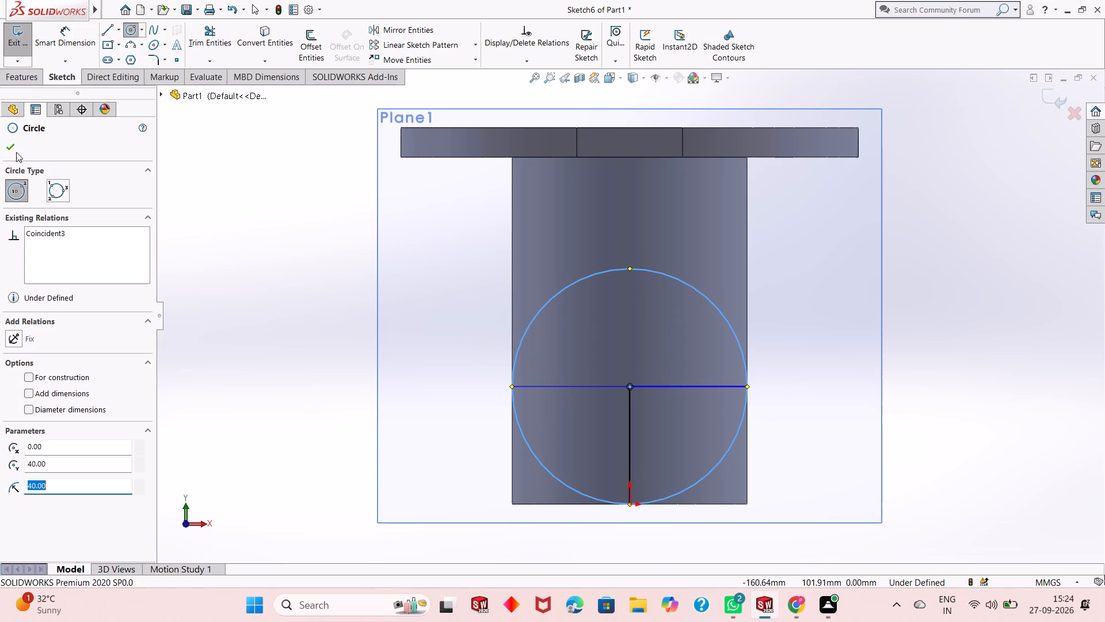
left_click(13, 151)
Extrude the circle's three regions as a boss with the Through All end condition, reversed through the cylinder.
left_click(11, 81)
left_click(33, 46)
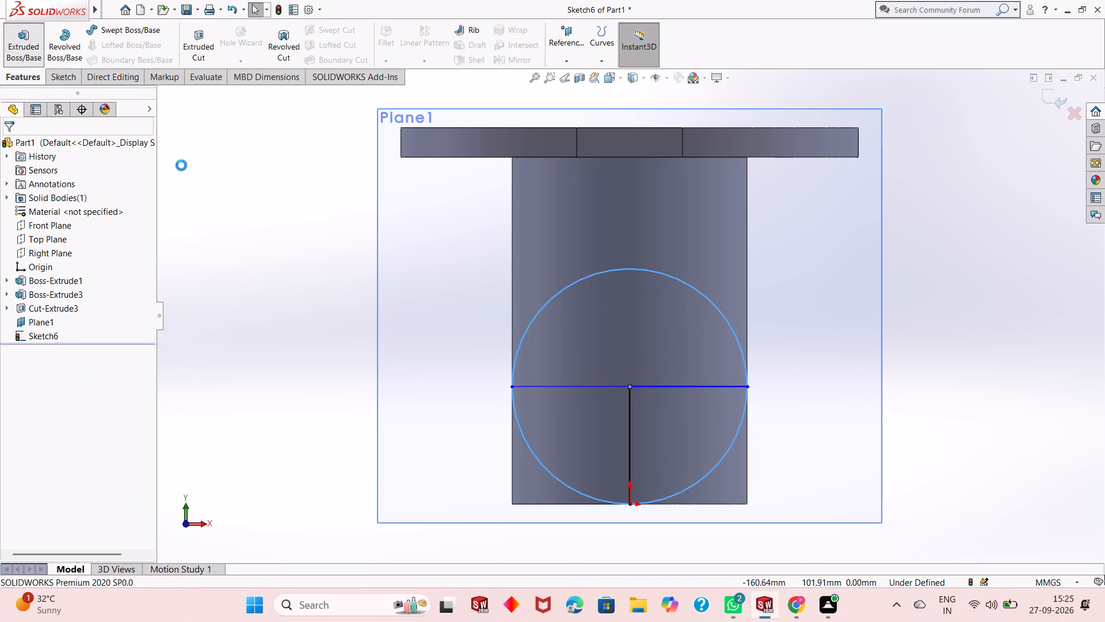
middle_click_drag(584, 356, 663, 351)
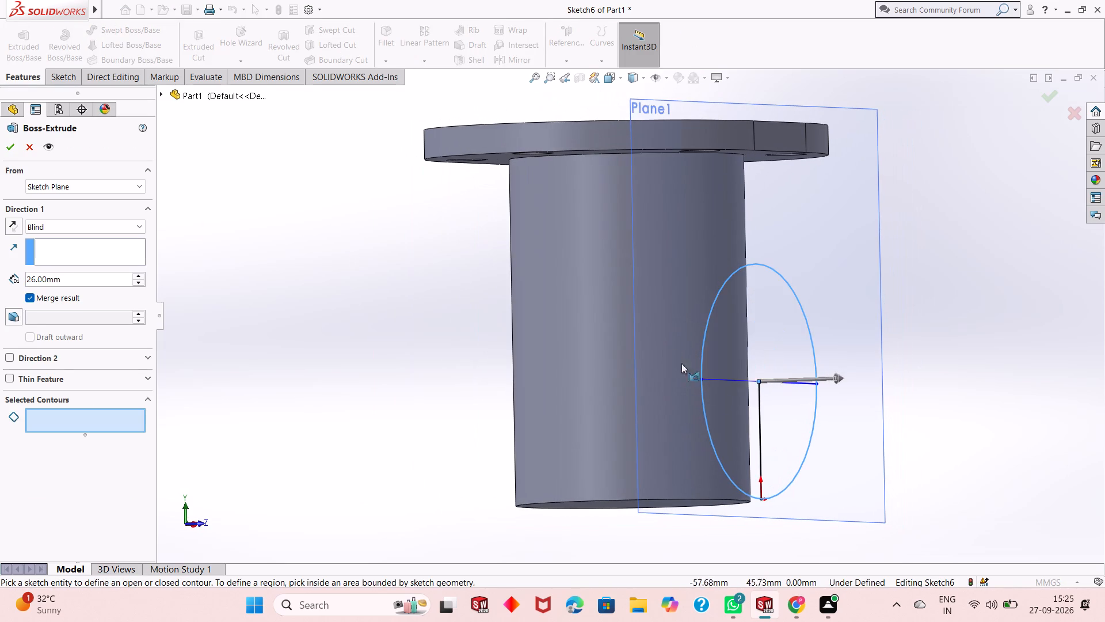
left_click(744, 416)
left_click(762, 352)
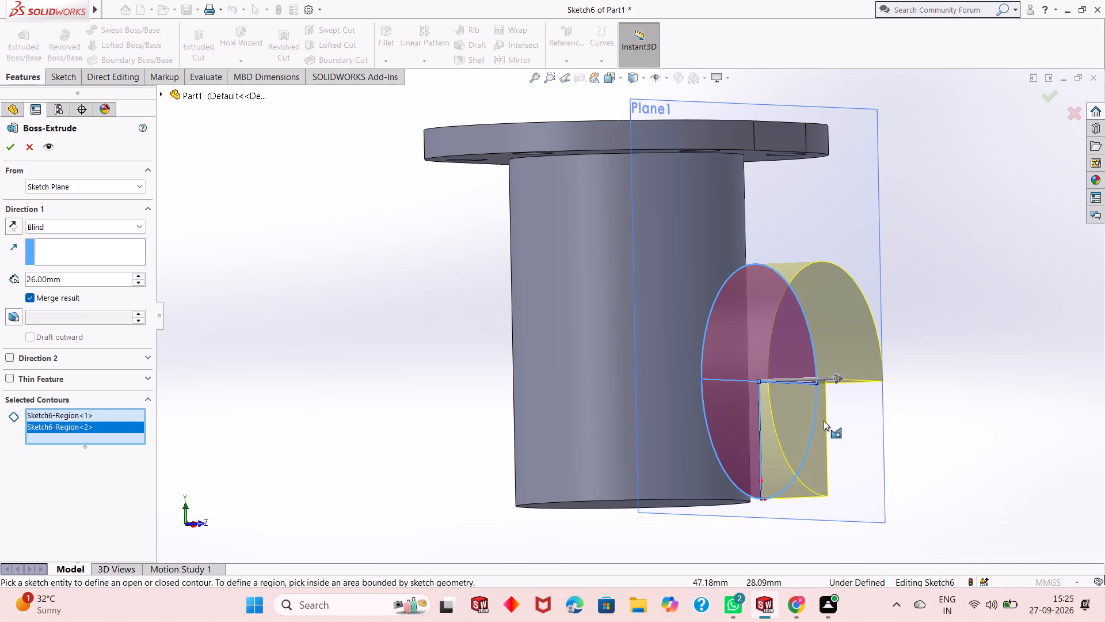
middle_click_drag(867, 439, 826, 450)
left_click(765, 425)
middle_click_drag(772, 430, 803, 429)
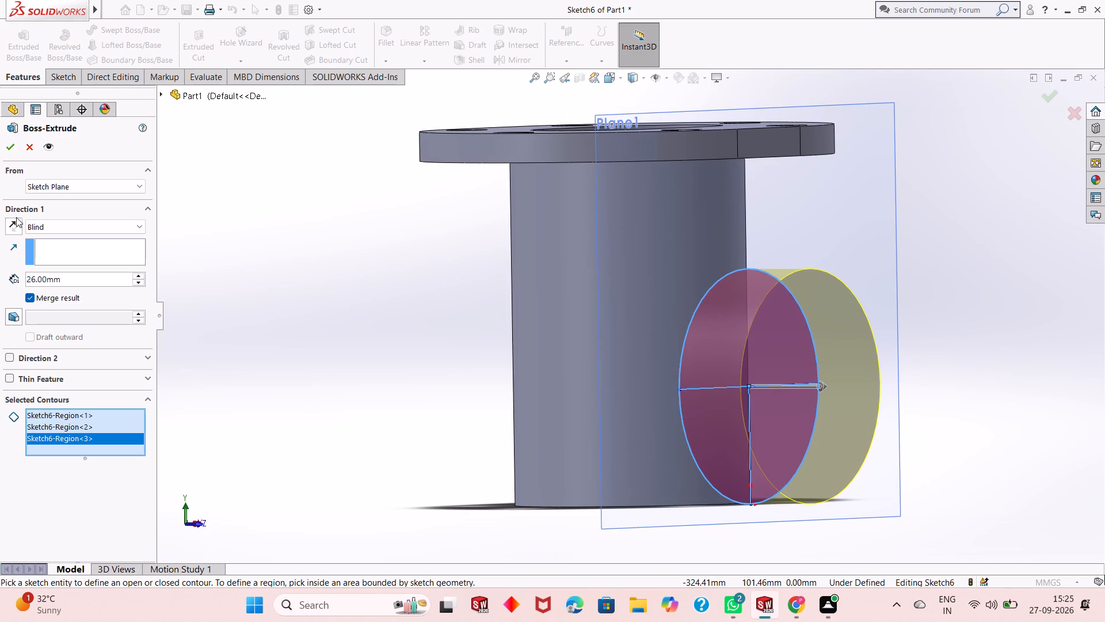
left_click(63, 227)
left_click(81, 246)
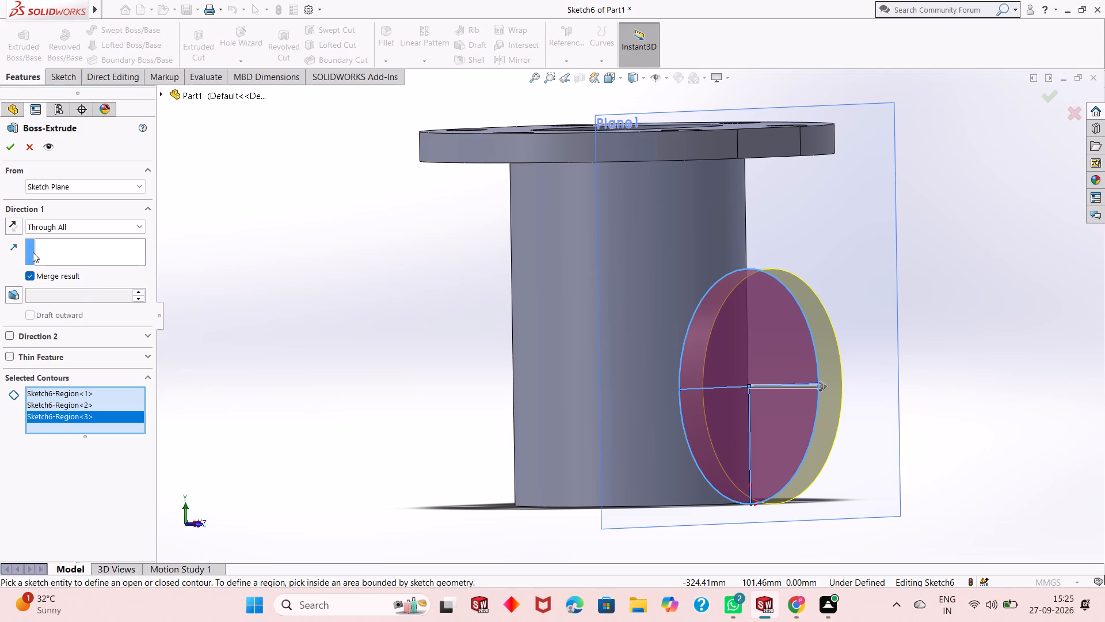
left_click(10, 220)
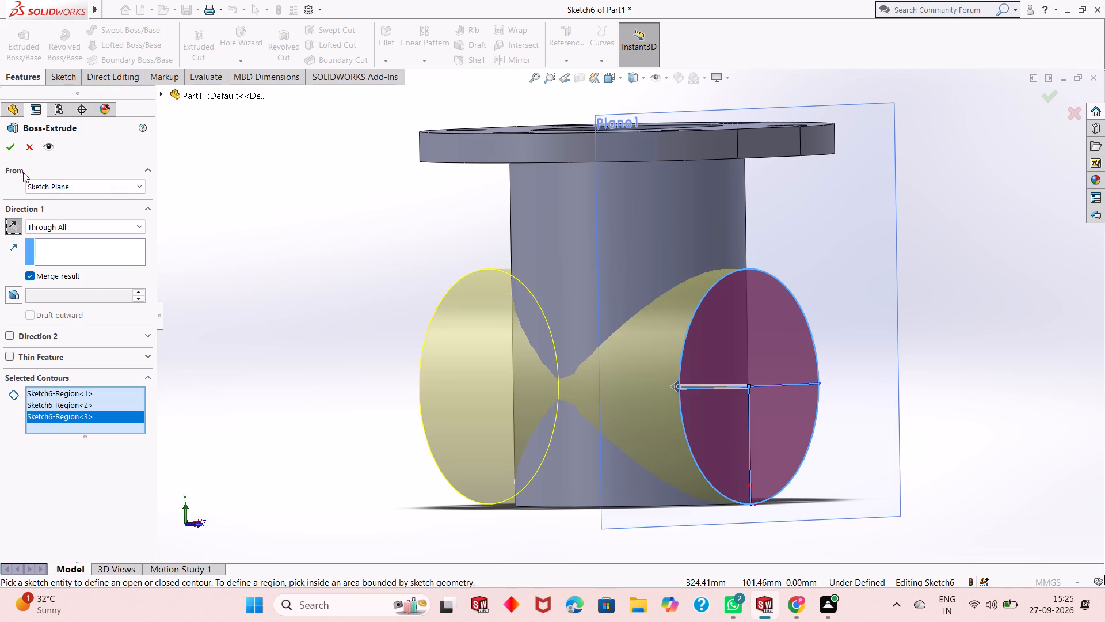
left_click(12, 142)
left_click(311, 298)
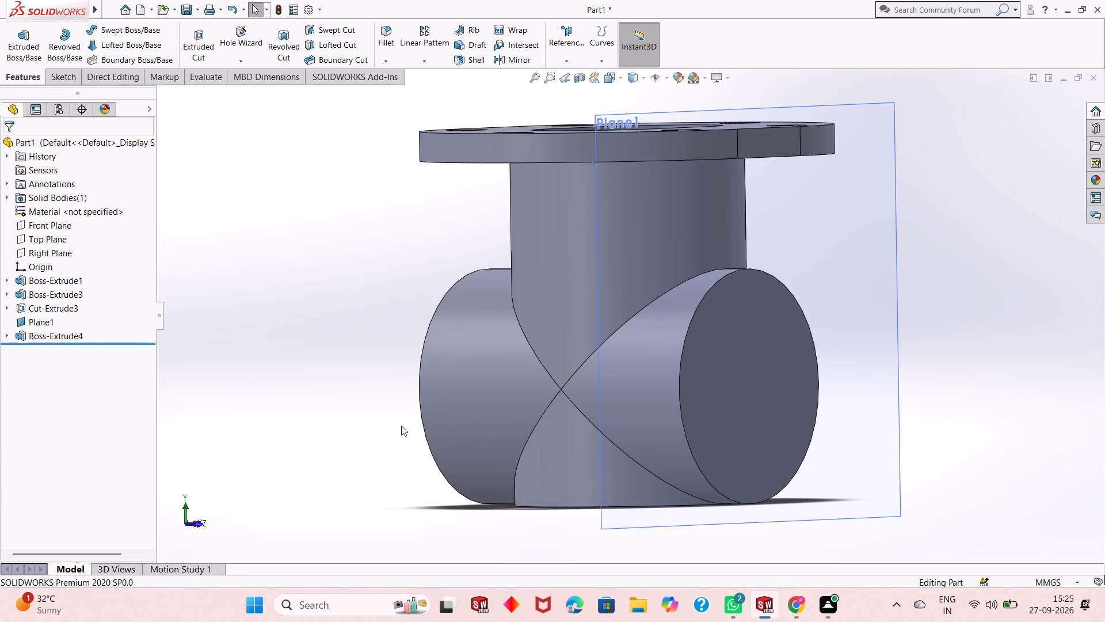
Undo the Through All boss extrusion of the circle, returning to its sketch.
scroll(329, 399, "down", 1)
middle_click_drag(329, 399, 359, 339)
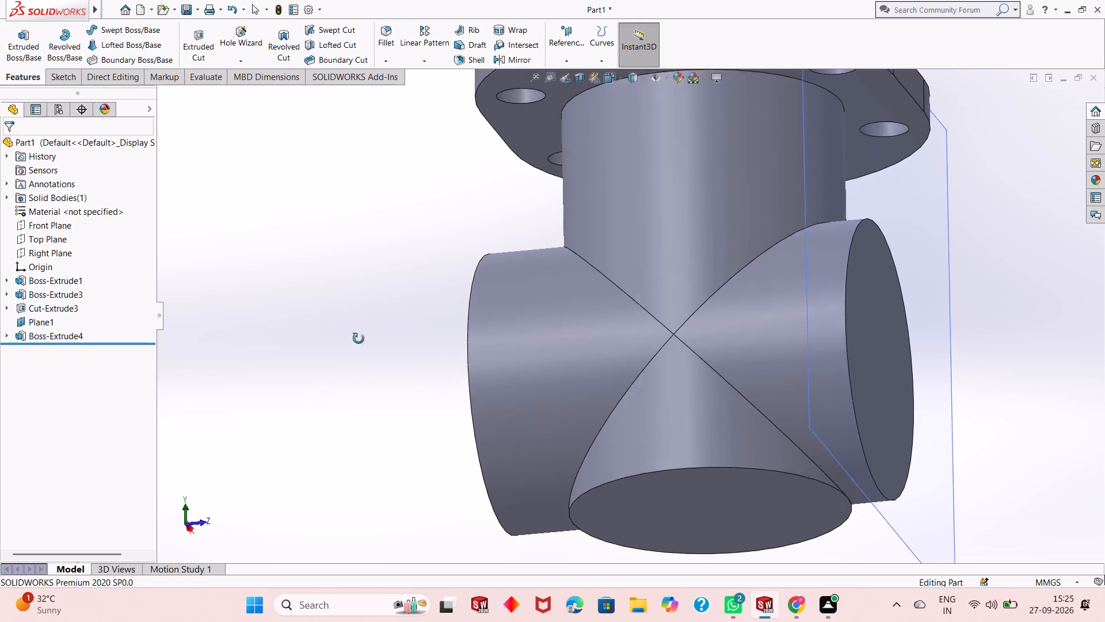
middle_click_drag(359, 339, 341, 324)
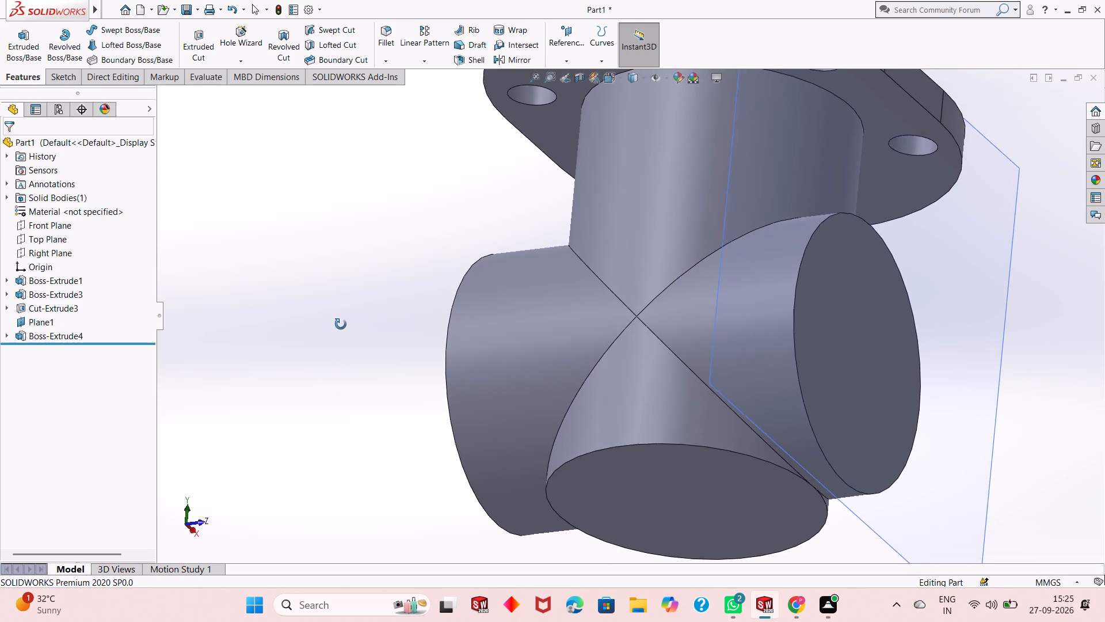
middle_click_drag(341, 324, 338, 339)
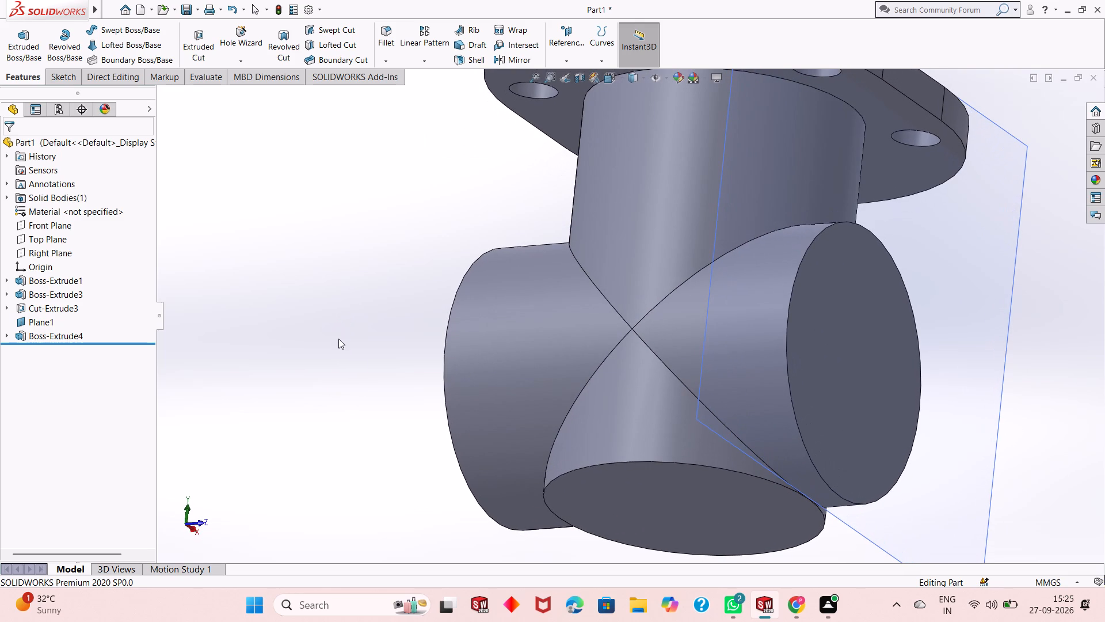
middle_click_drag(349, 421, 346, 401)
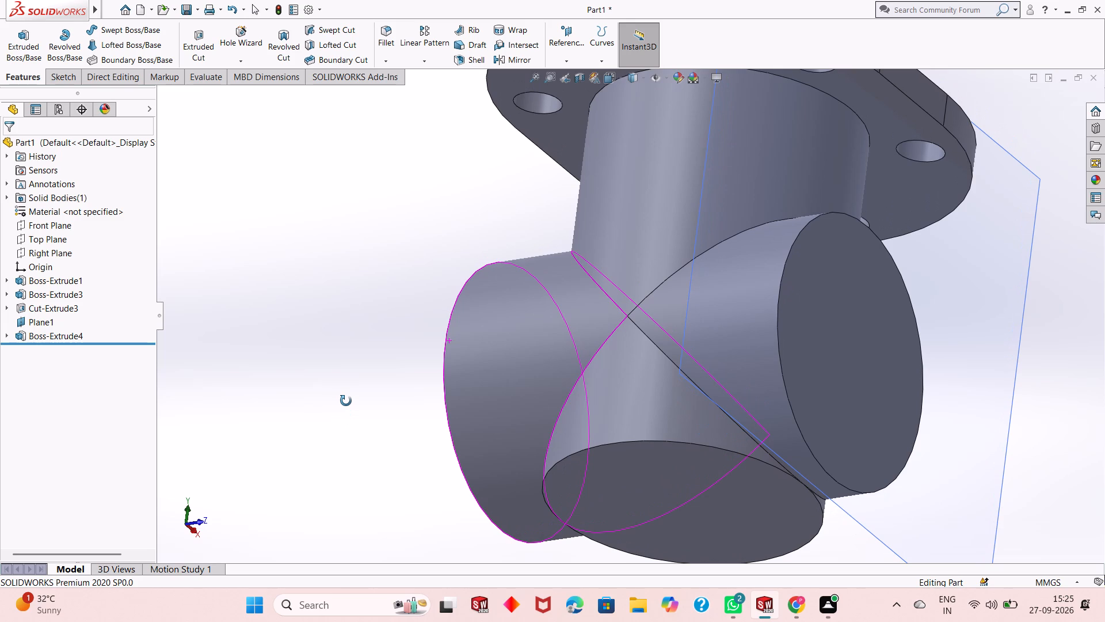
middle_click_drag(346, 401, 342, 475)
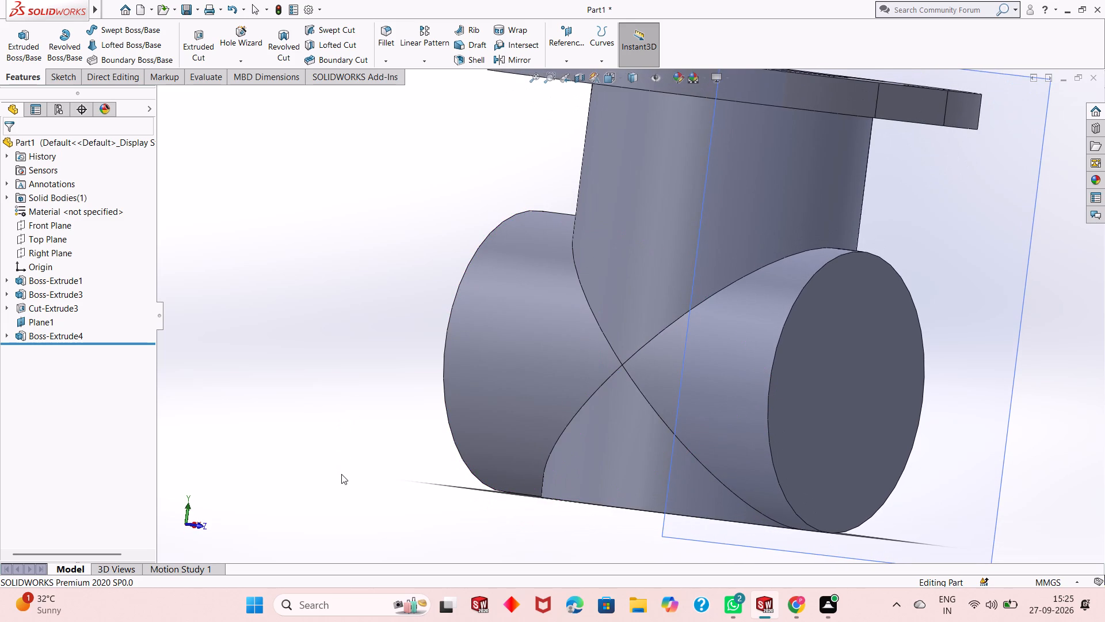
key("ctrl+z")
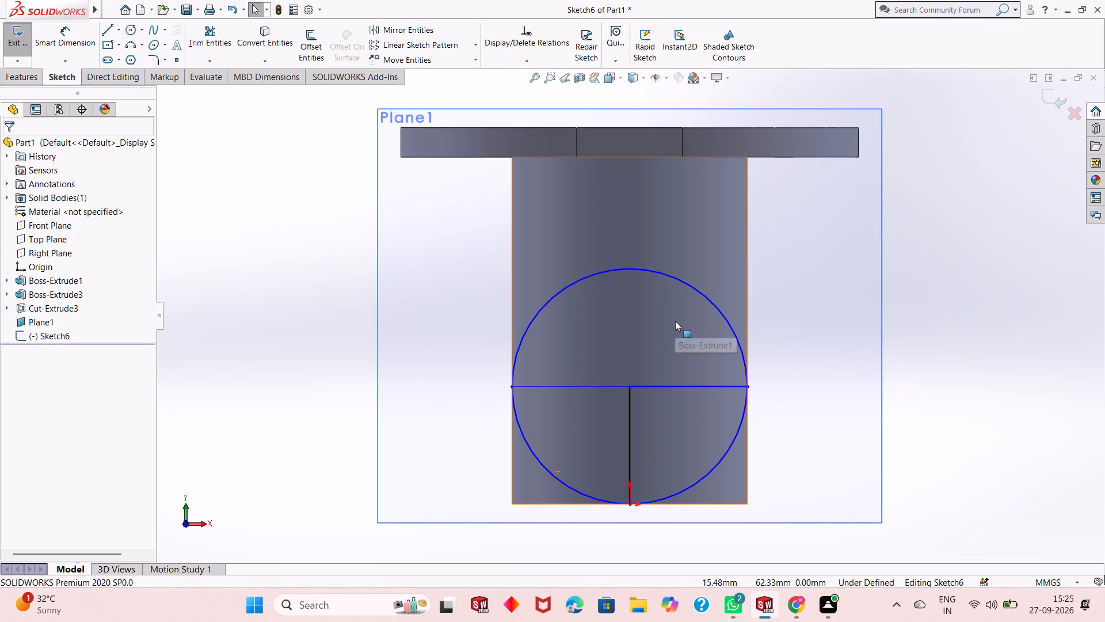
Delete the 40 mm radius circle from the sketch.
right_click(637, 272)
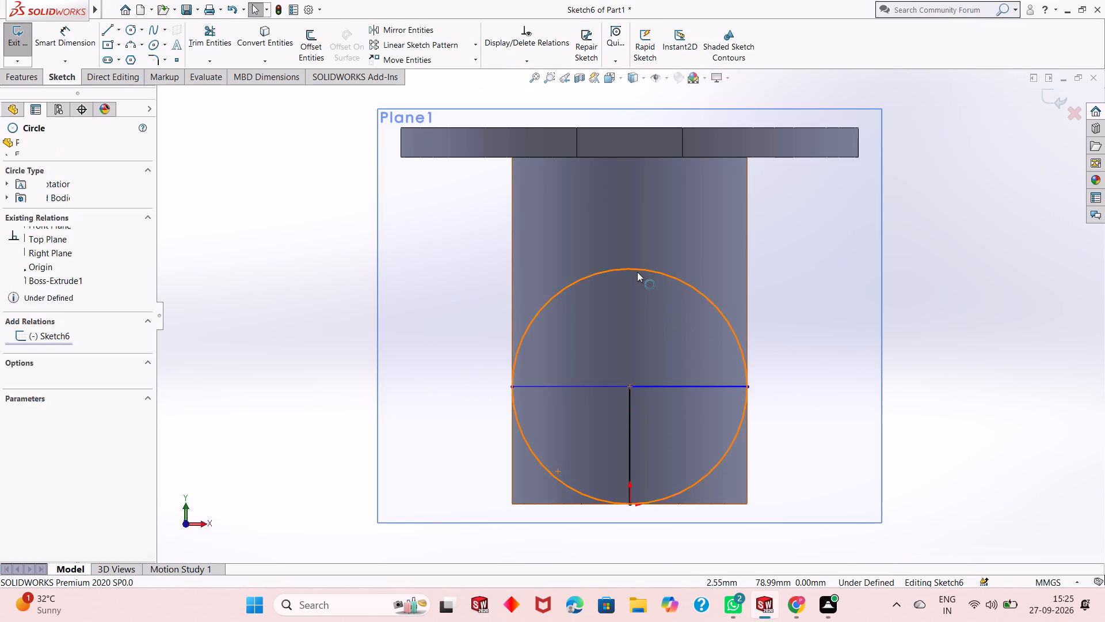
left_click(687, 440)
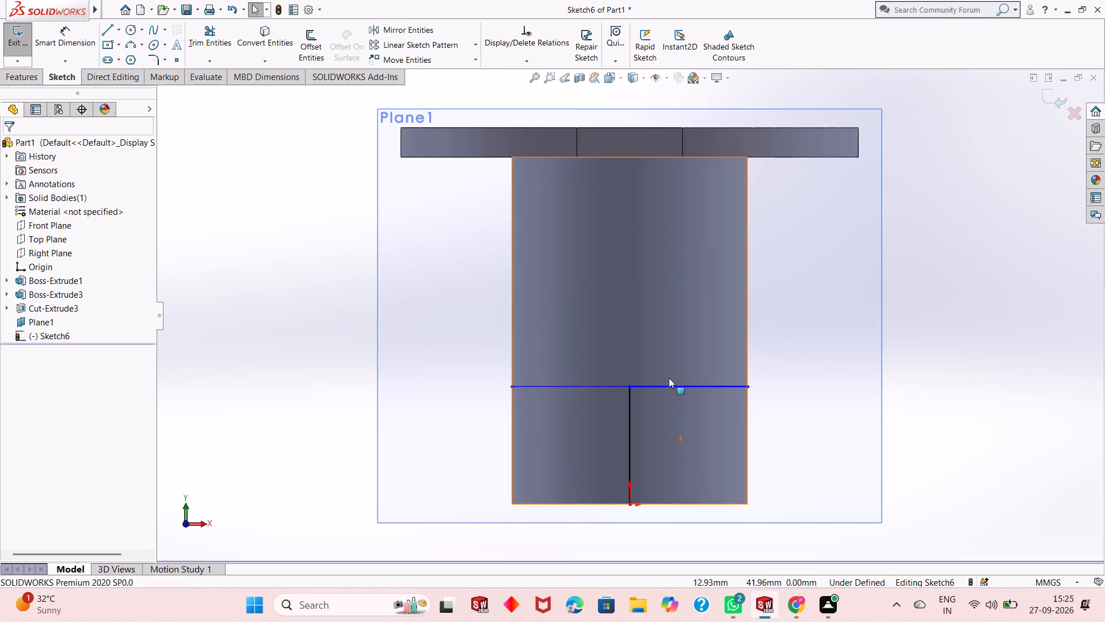
Delete the horizontal line segment running from the vertical line's upper end to the cylinder's +X edge.
right_click(670, 386)
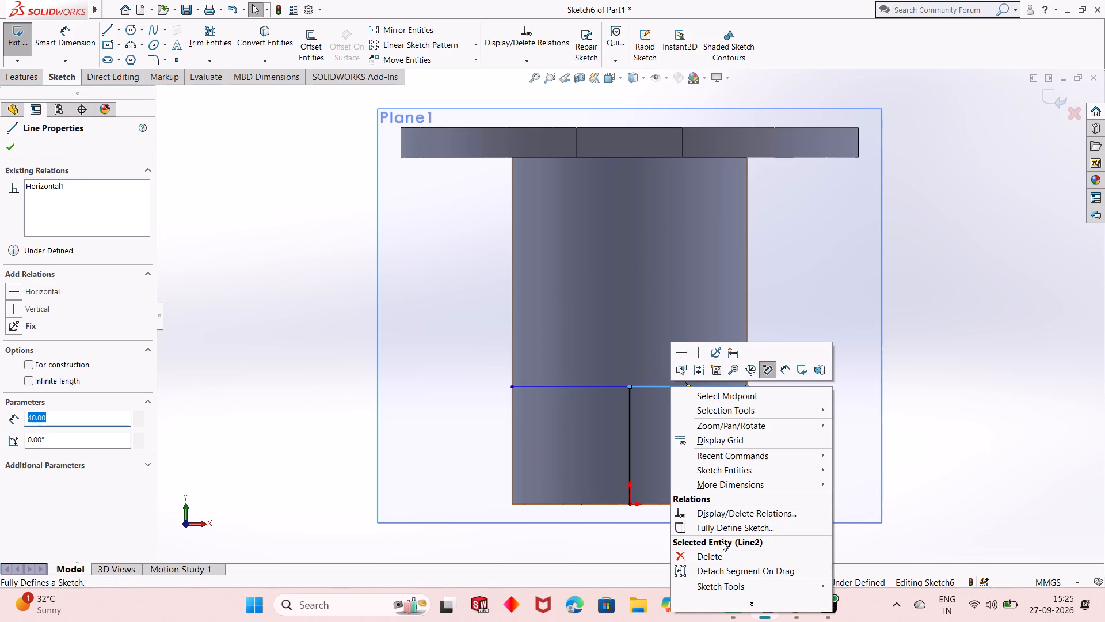
left_click(722, 555)
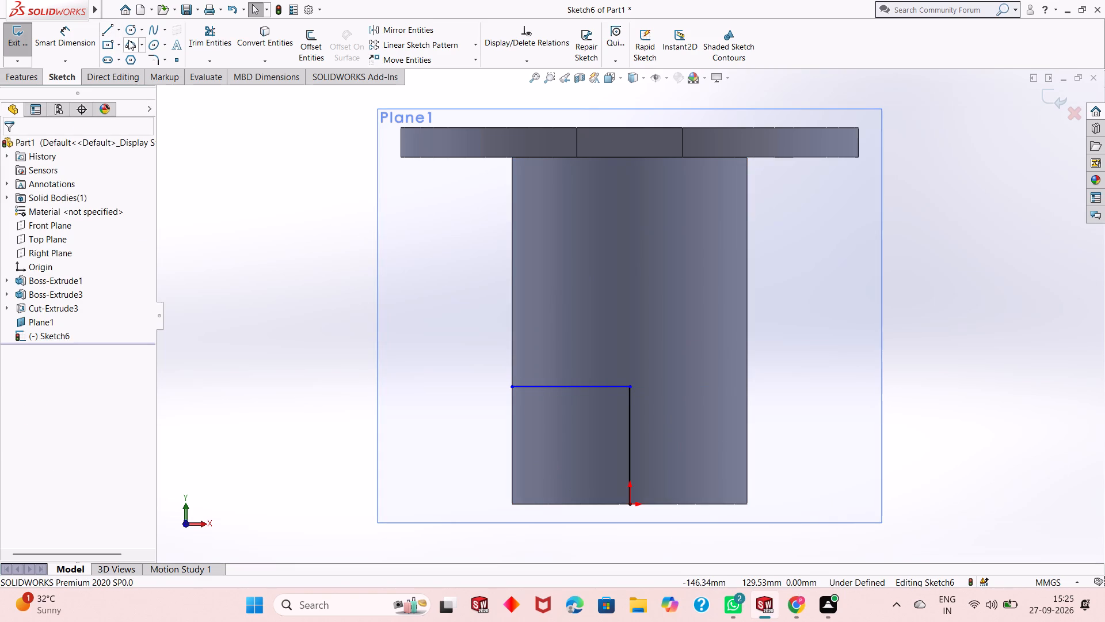
Sketch a three-point arc of 40 mm radius from the vertical line's lower end to the horizontal line's outer end, closing a quarter-circle profile.
left_click(130, 41)
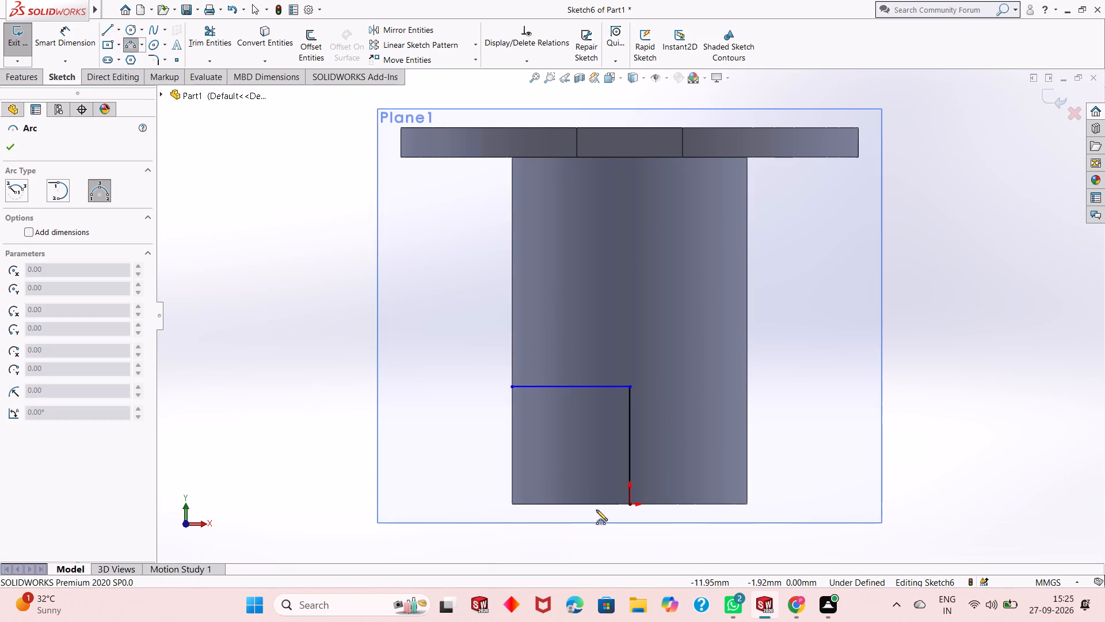
left_click(630, 506)
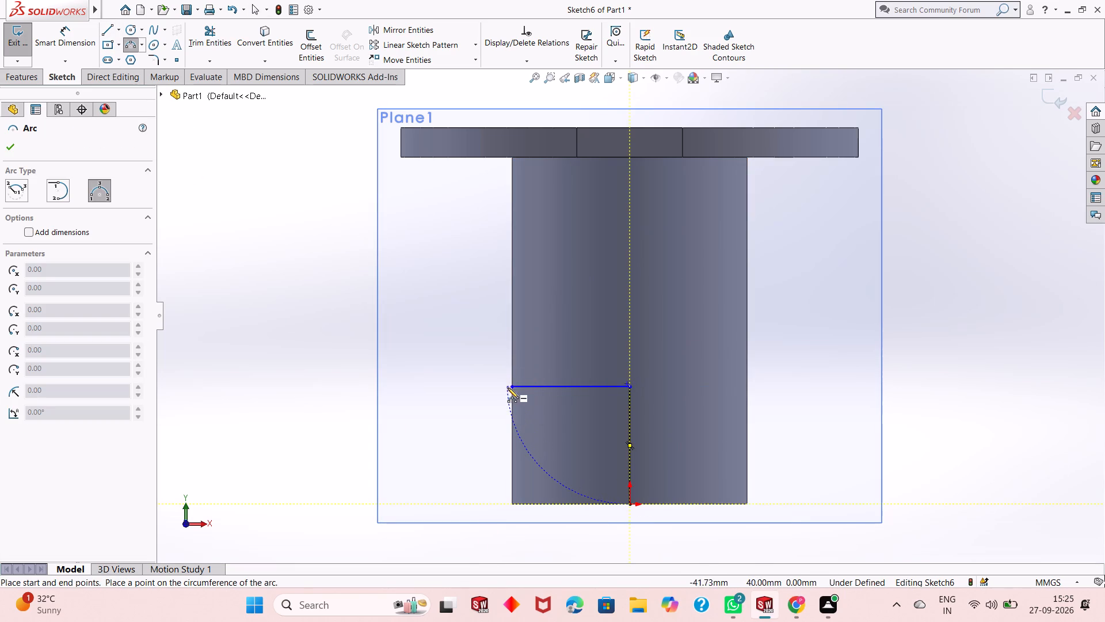
left_click(515, 388)
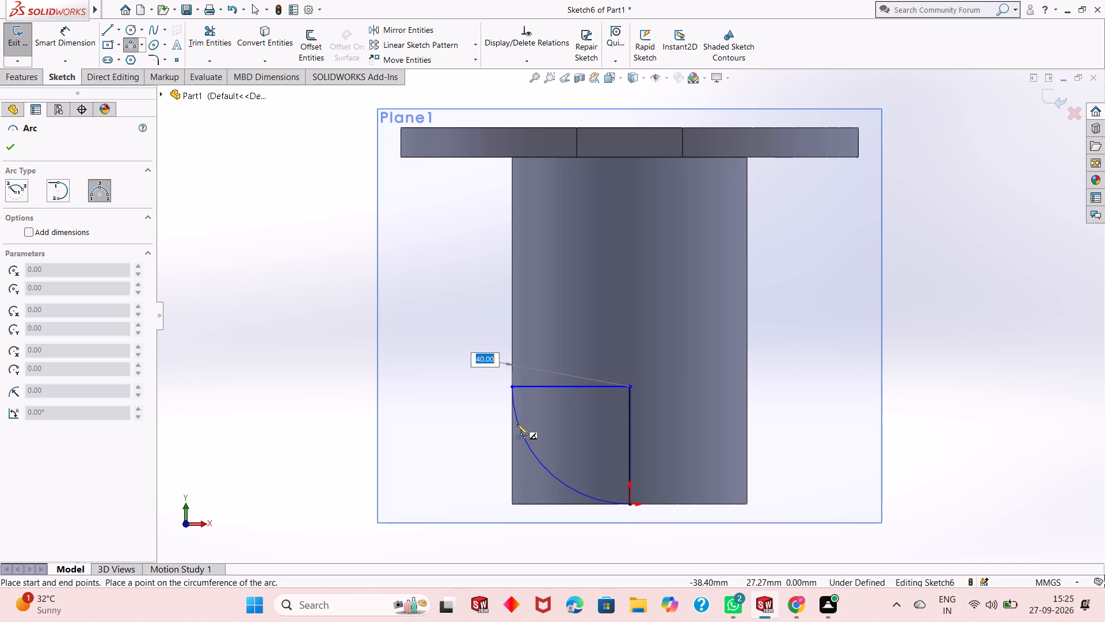
left_click(517, 424)
key("Escape")
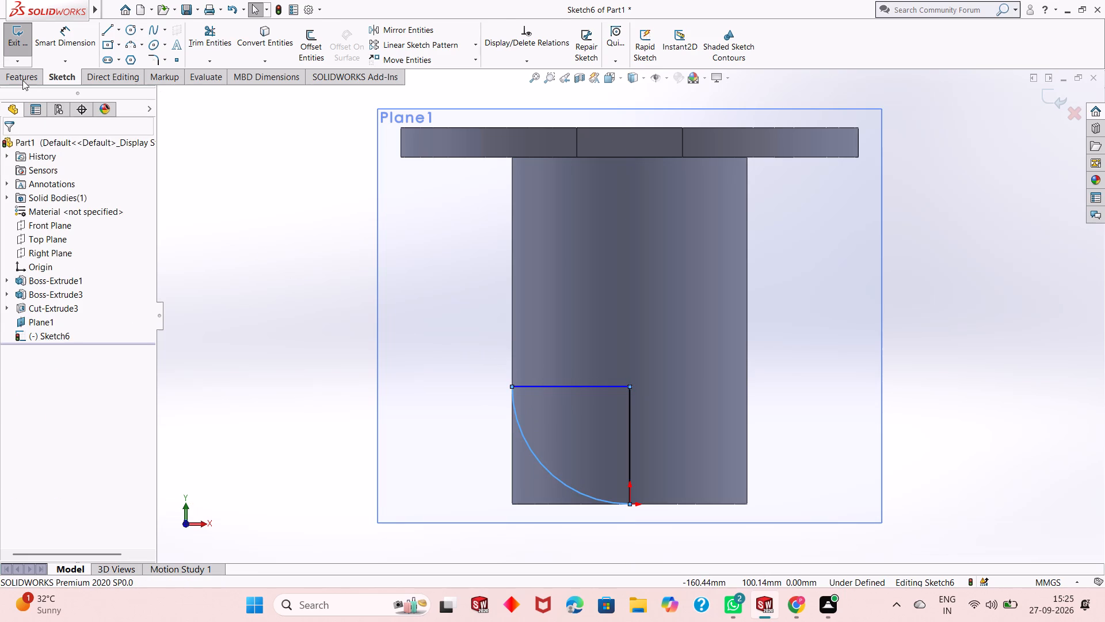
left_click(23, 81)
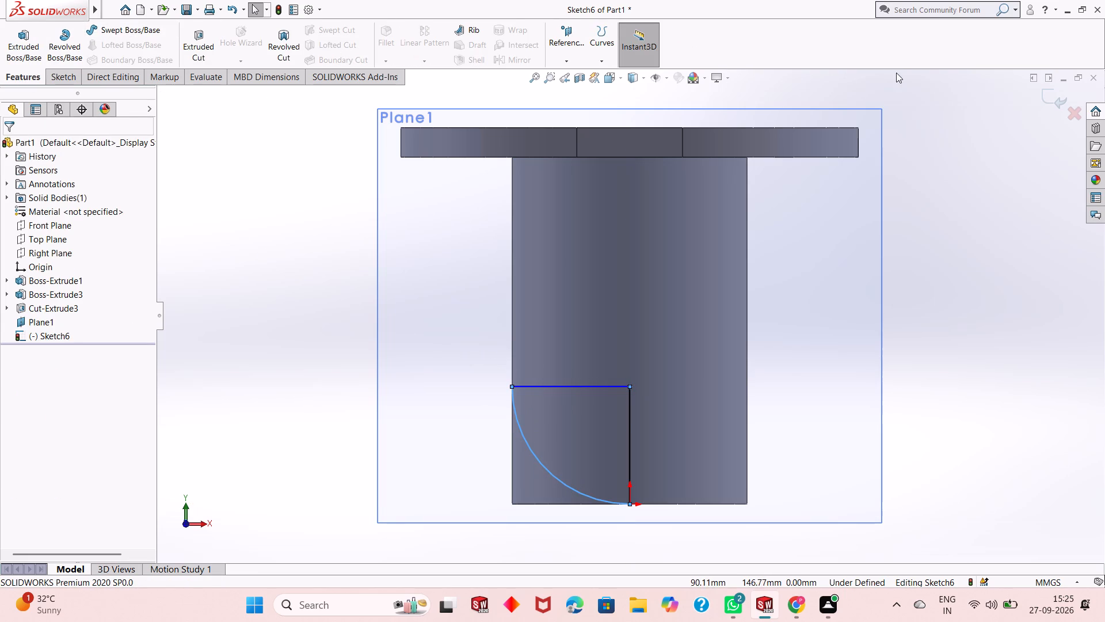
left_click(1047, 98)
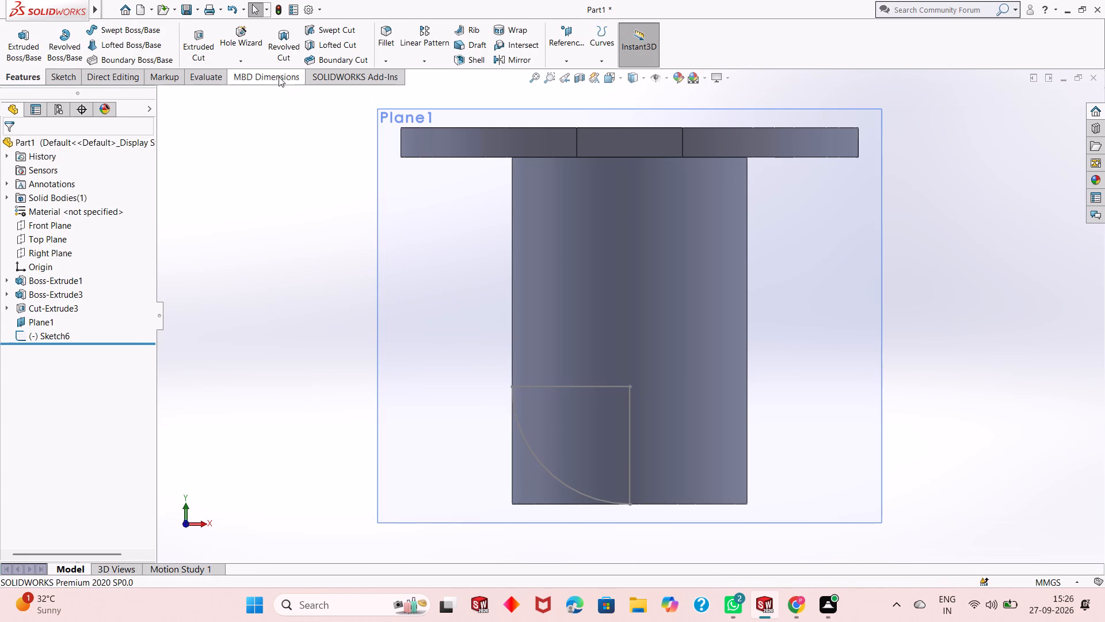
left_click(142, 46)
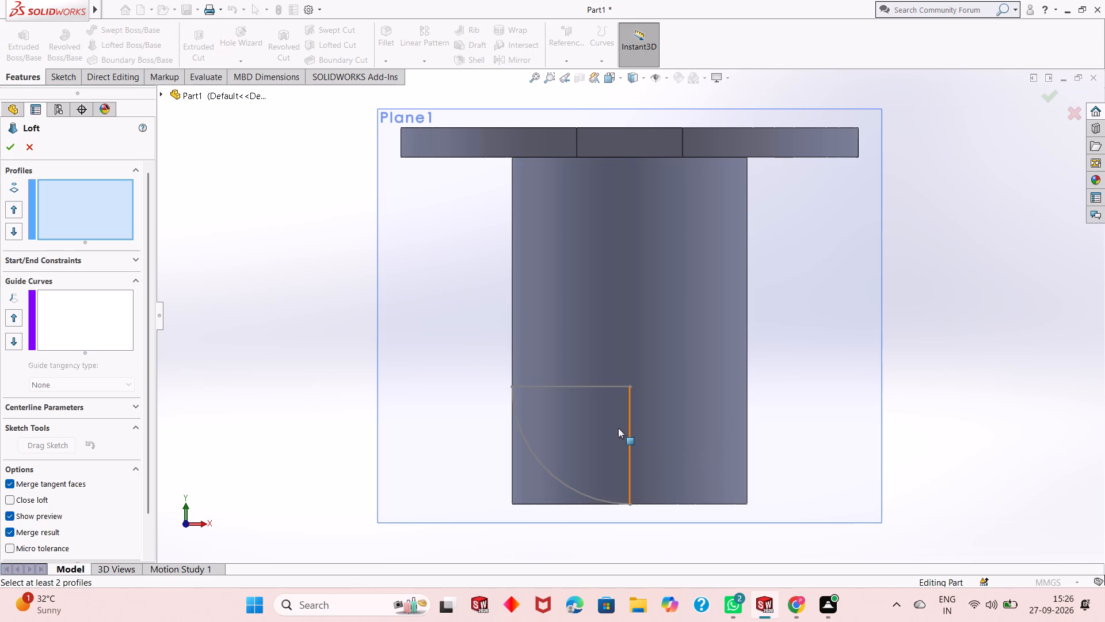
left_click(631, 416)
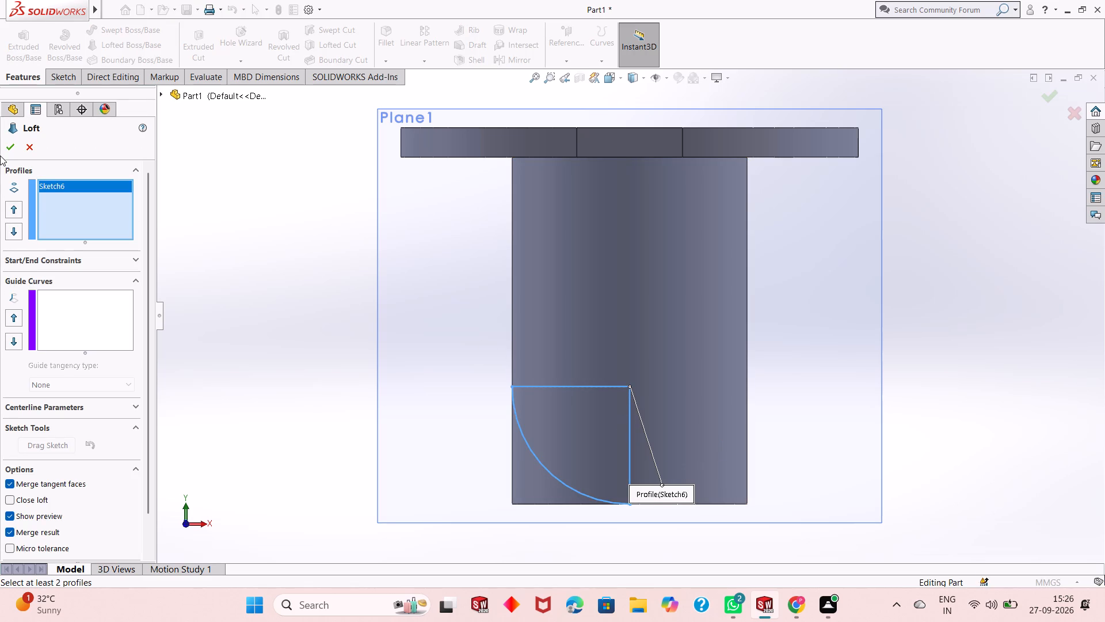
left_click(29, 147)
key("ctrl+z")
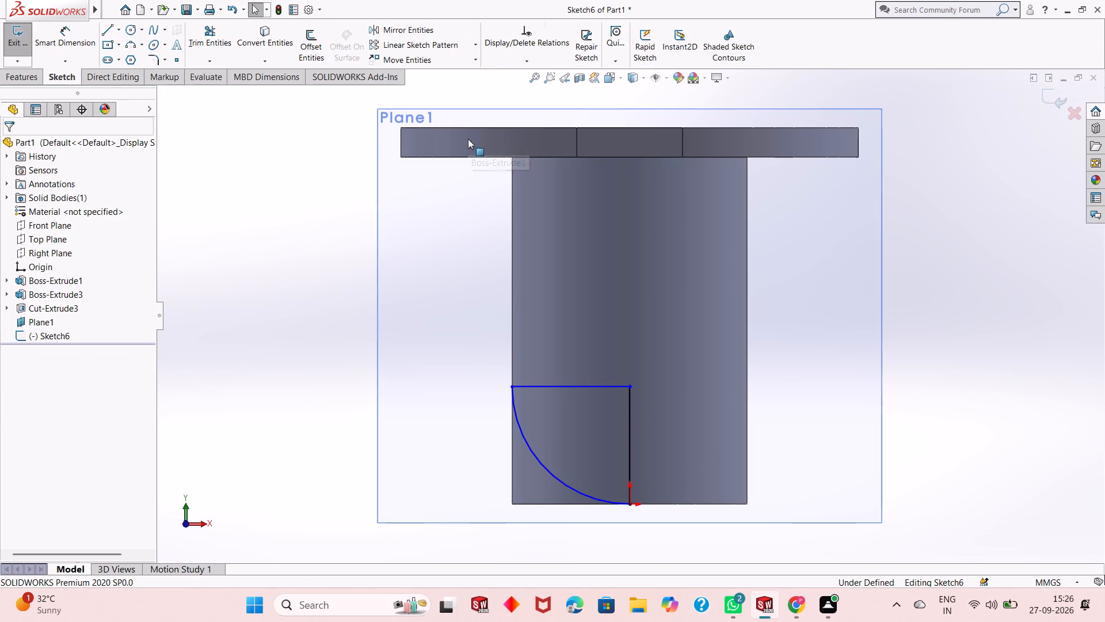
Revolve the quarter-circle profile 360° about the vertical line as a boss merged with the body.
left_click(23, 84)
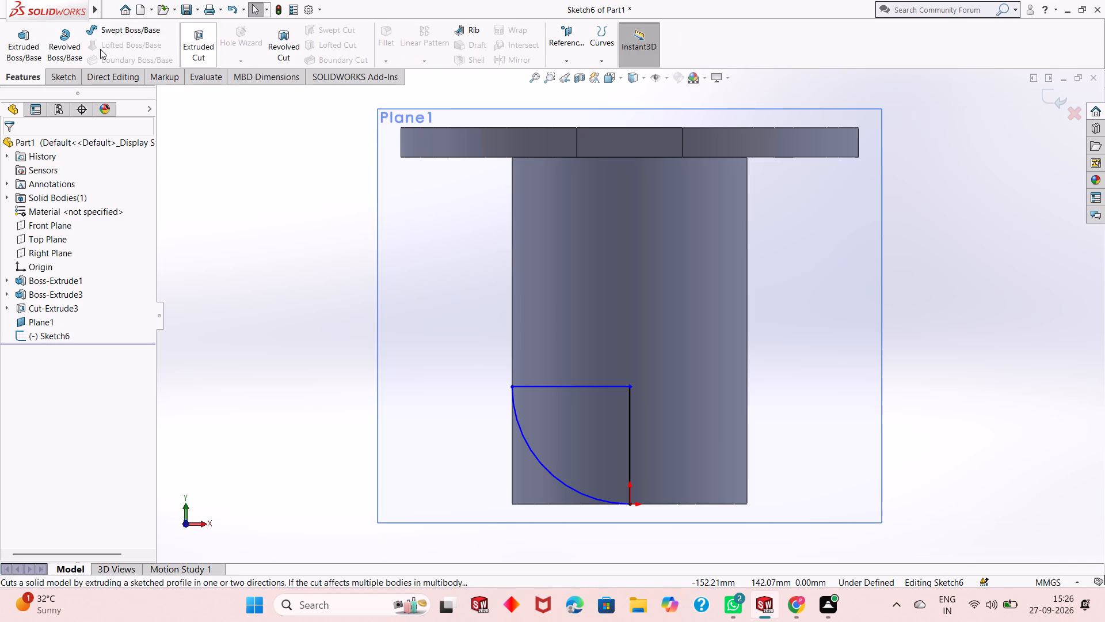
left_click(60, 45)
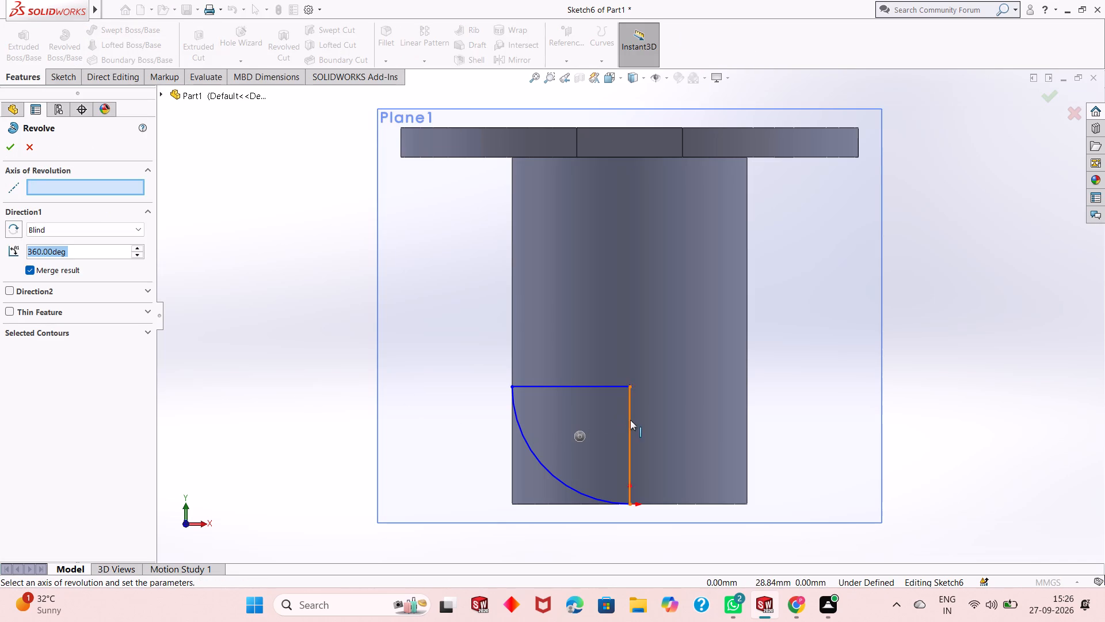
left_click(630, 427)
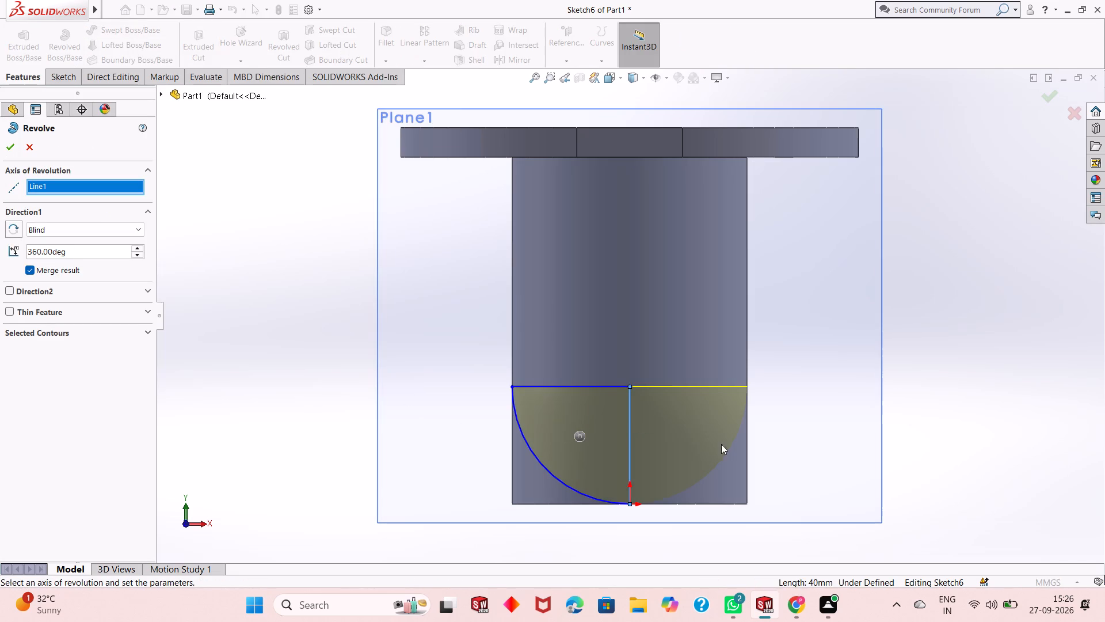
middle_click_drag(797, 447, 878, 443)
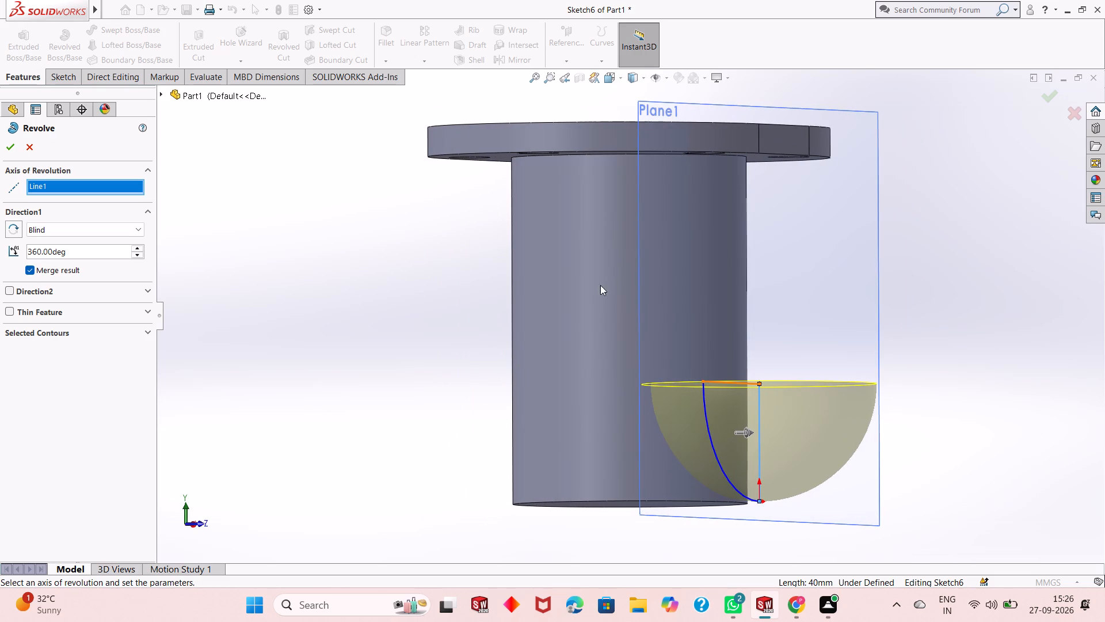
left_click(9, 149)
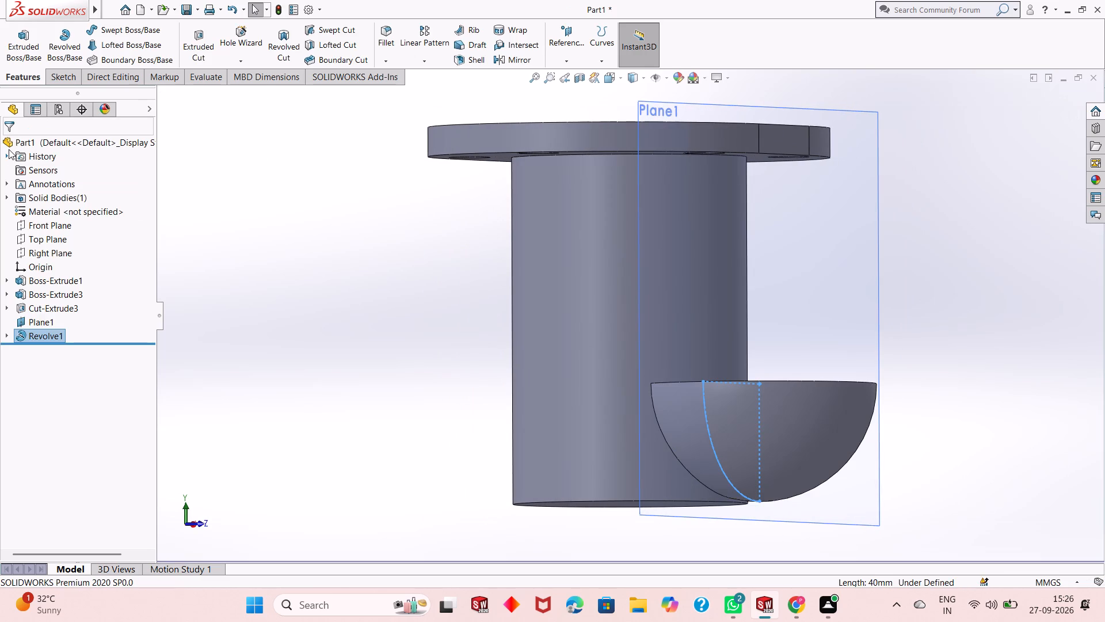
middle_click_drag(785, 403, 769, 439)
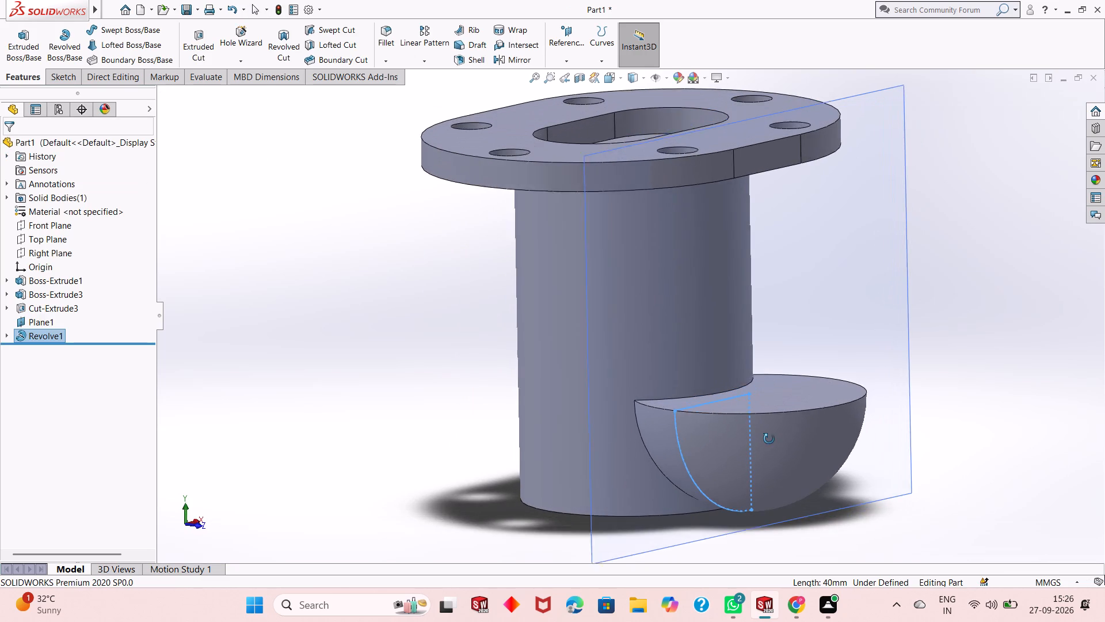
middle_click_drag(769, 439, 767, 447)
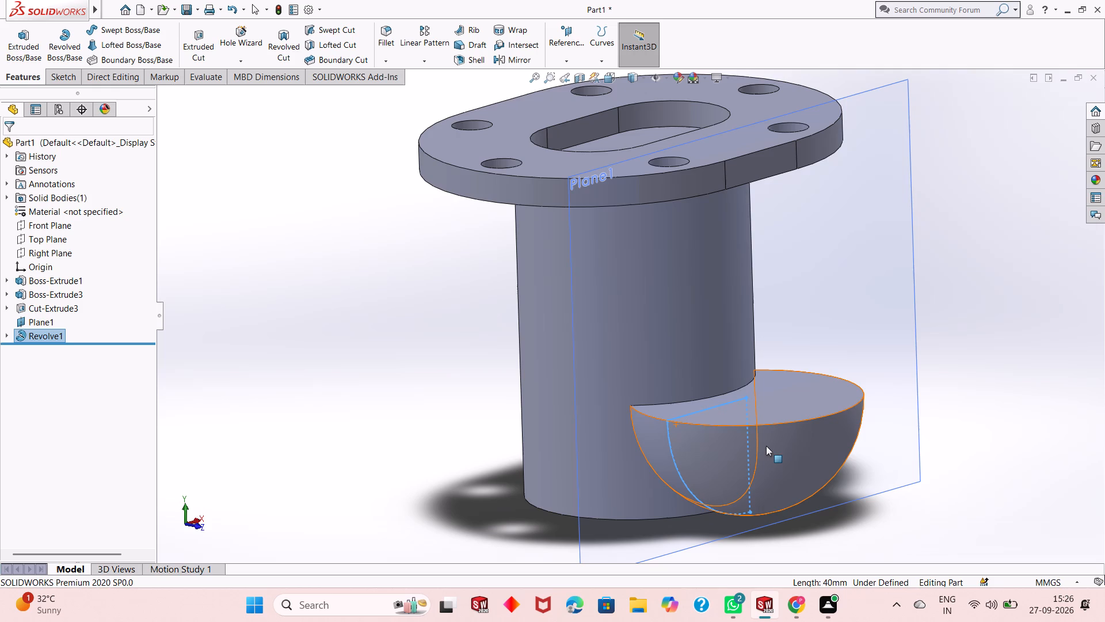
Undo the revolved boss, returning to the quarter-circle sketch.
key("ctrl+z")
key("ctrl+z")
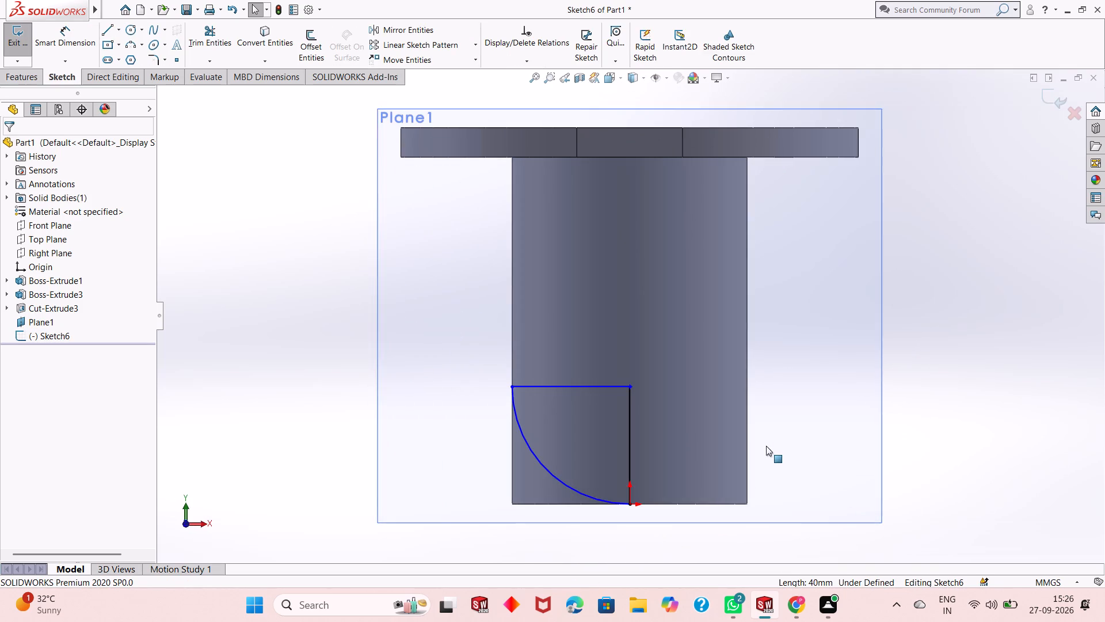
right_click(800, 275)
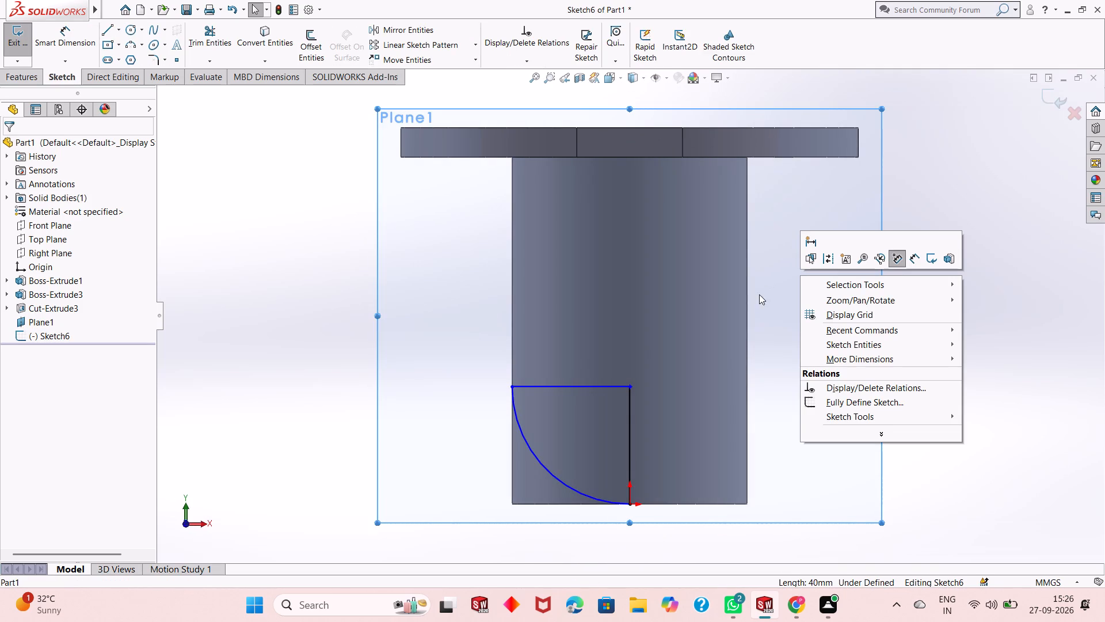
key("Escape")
Edit Plane1 and set its offset from the Front Plane to 0 mm.
left_click(40, 323)
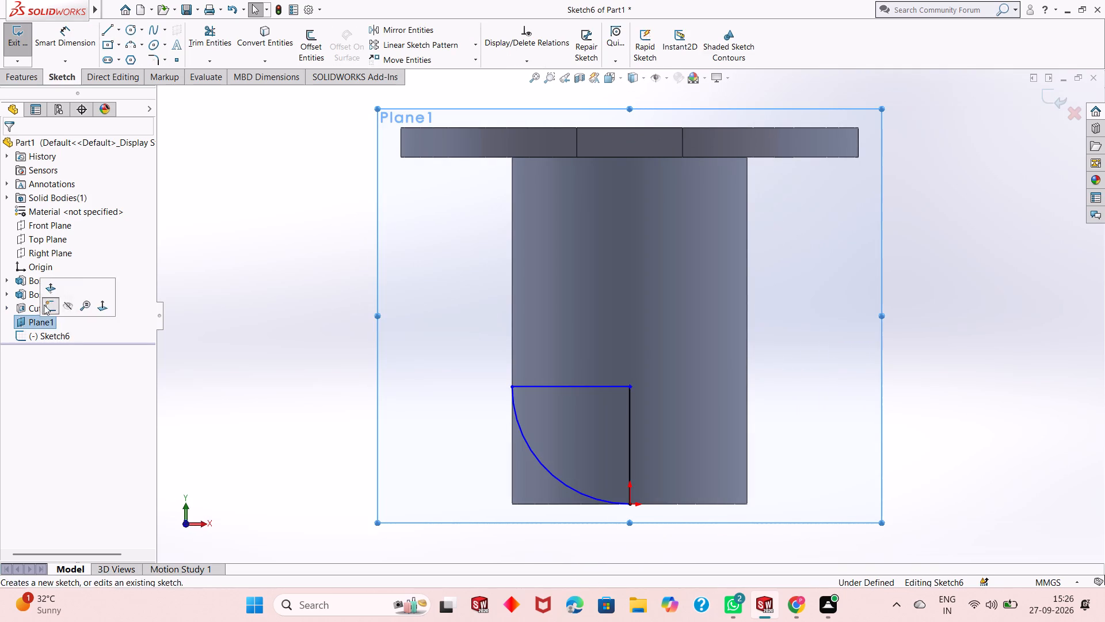
left_click(1044, 96)
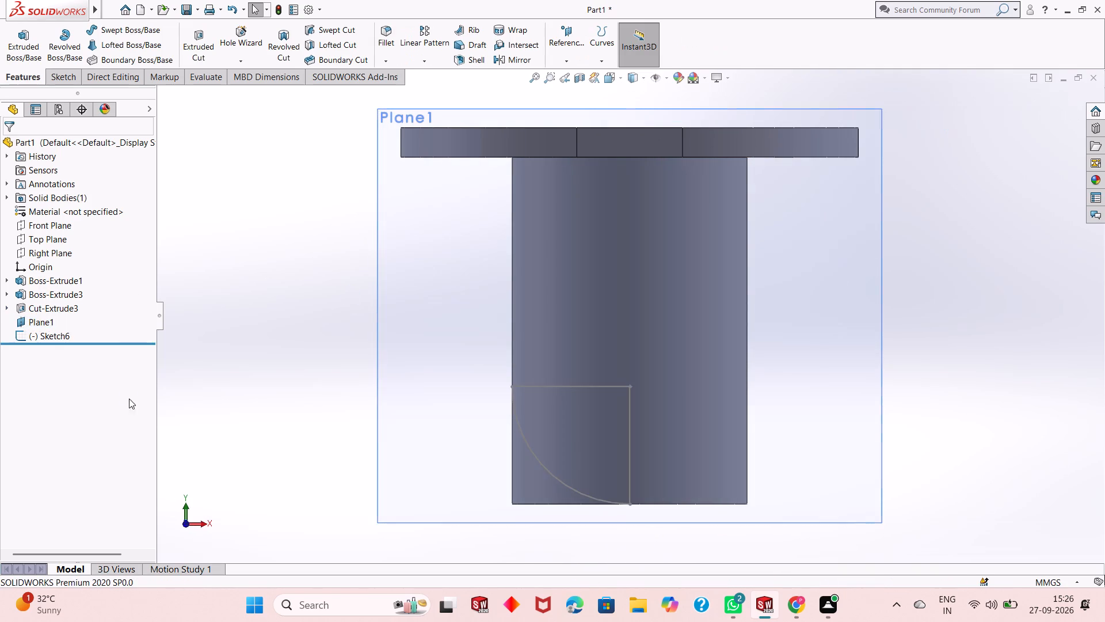
left_click(49, 322)
left_click(62, 286)
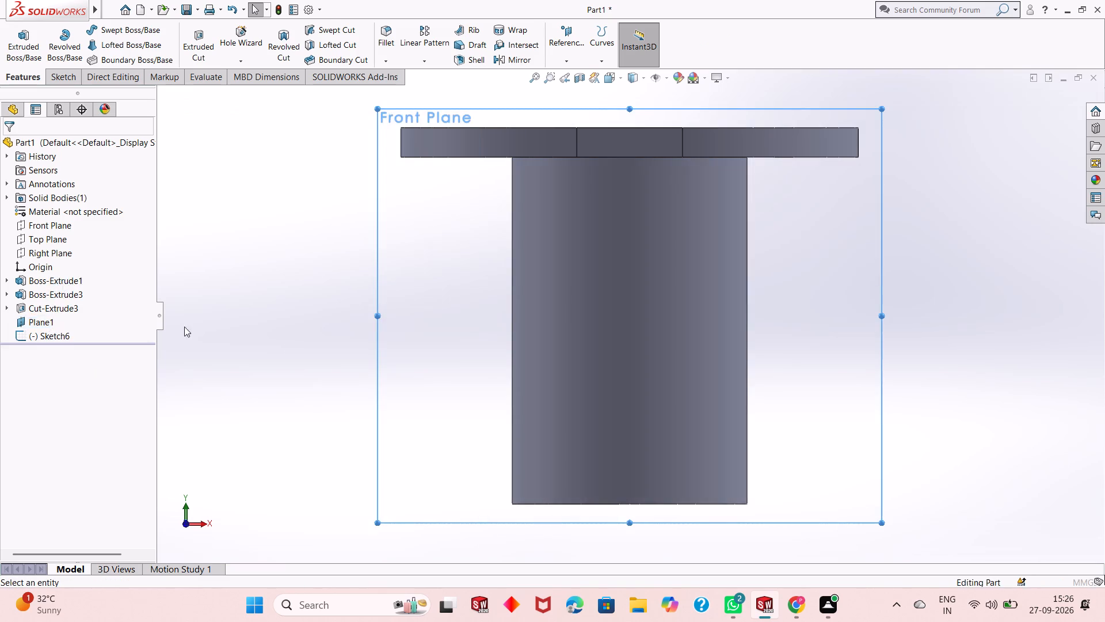
middle_click_drag(618, 372, 658, 429)
scroll(656, 424, "up", 1)
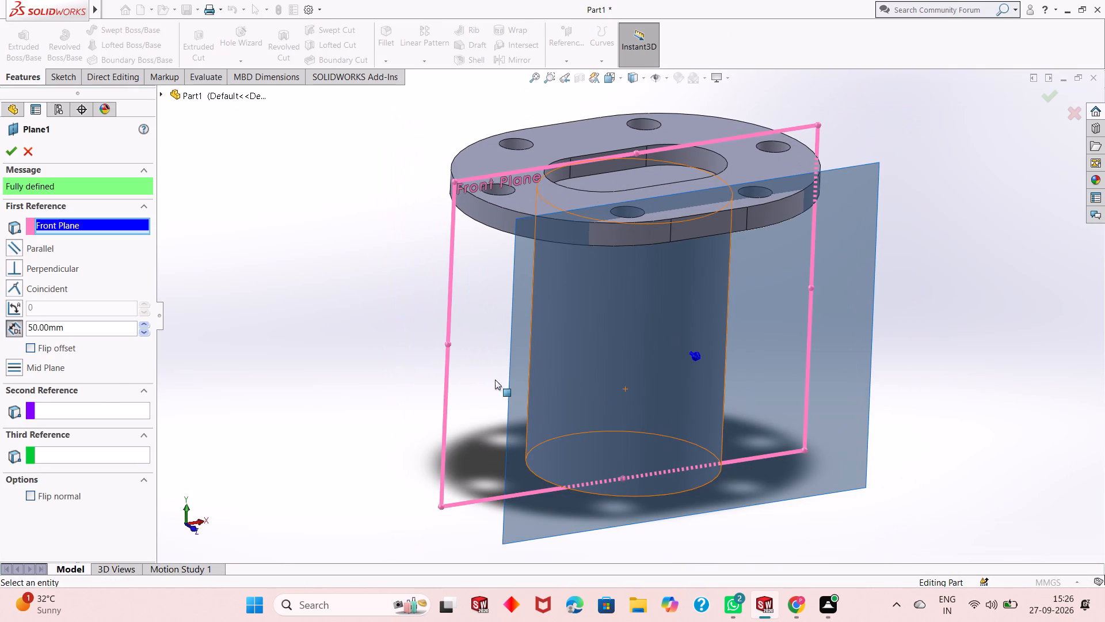
double_click(84, 324)
key("0")
key("Return")
left_click(9, 145)
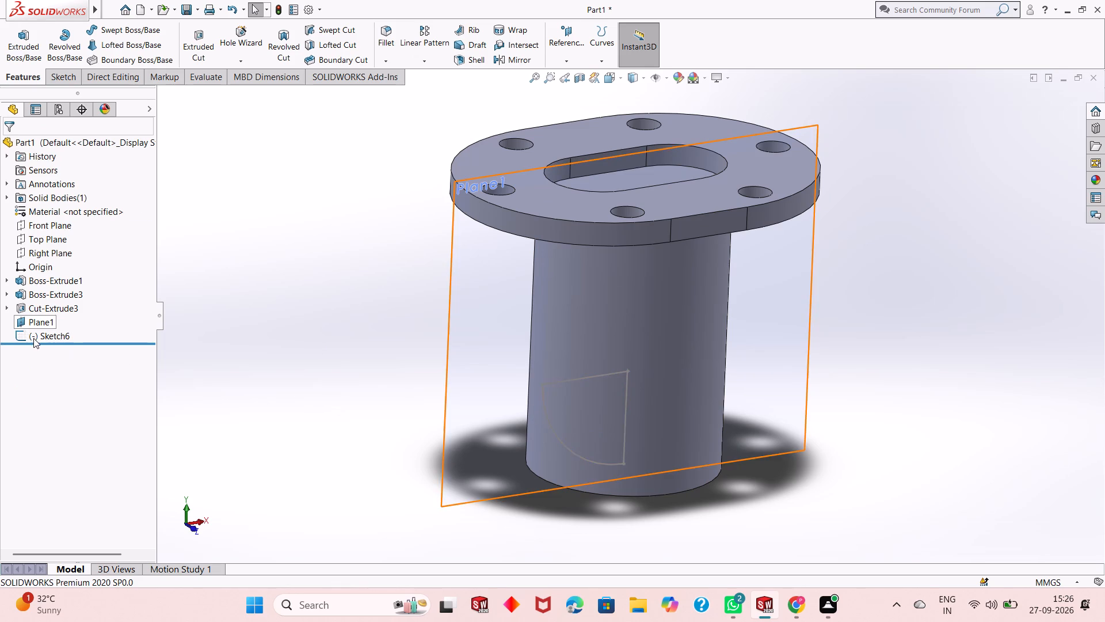
Reopen the quarter-circle sketch, Sketch6, and dimension the arc's radius at 40 mm.
left_click(35, 338)
left_click(50, 310)
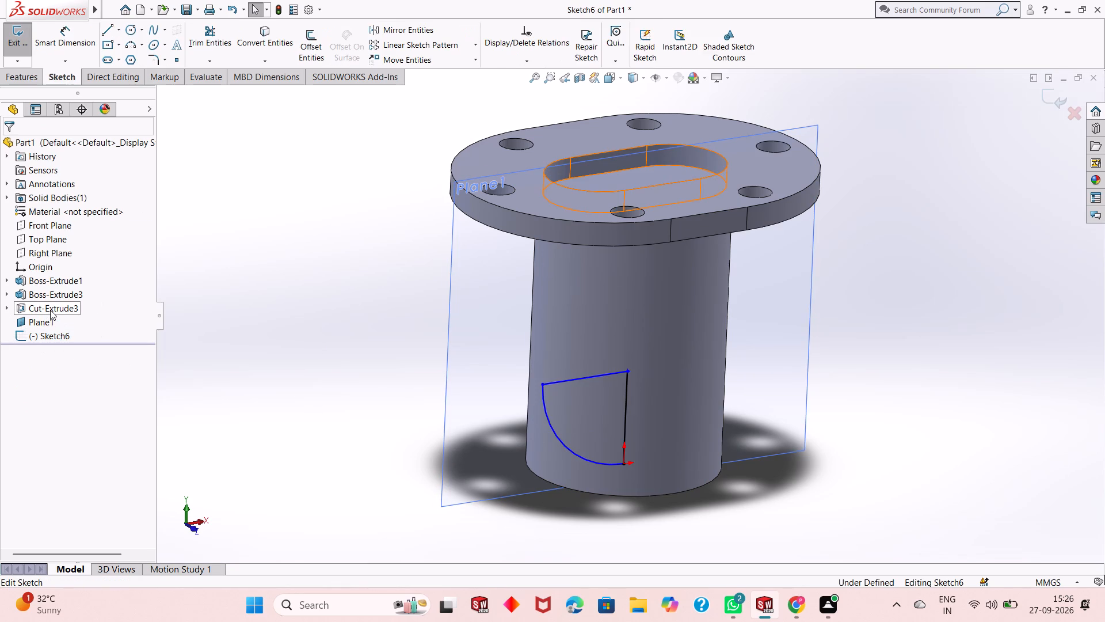
key("ctrl+8")
key("Escape")
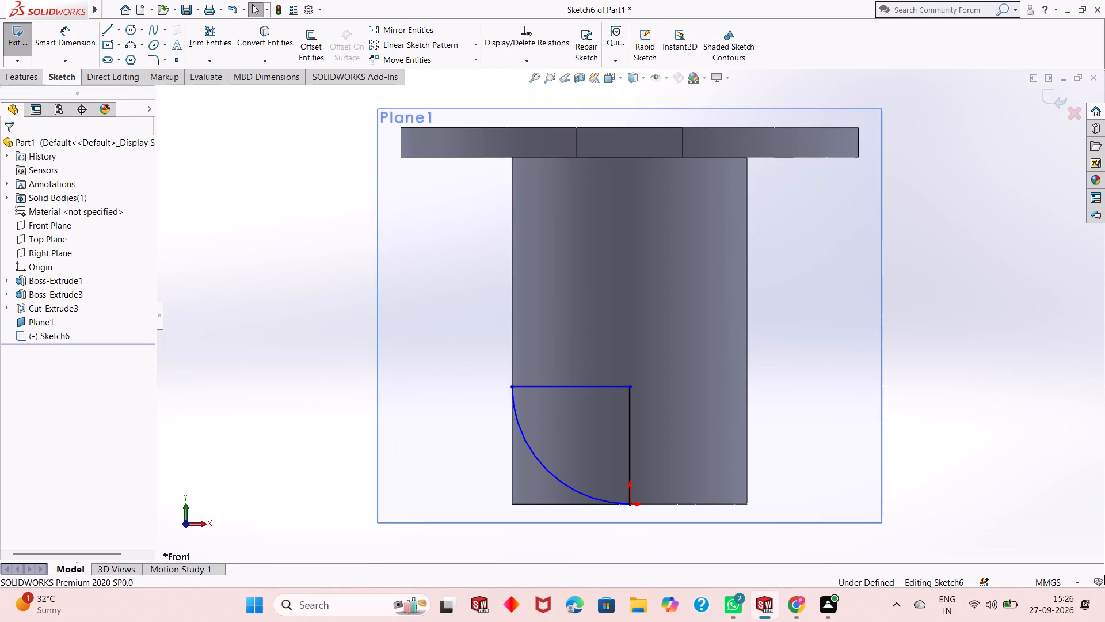
left_click(84, 35)
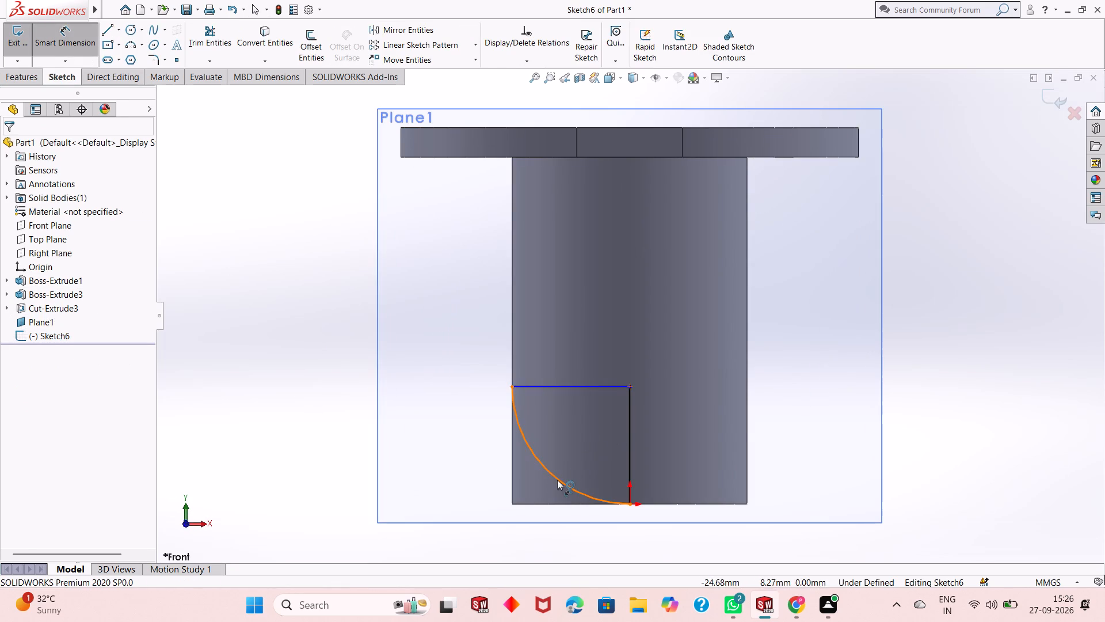
left_click(557, 480)
left_click(477, 499)
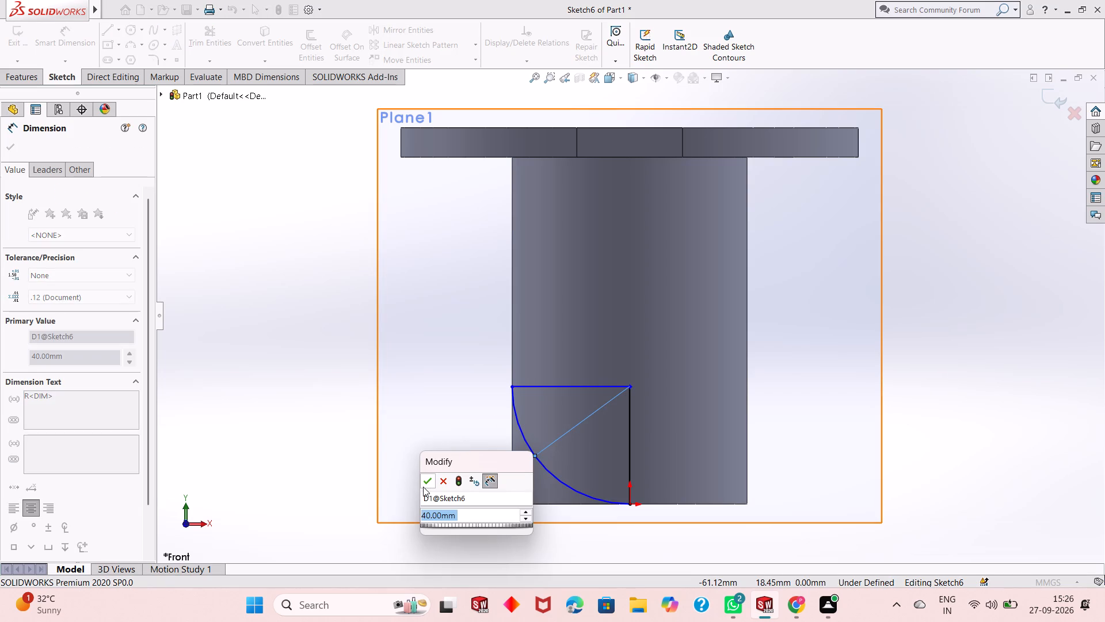
left_click(423, 487)
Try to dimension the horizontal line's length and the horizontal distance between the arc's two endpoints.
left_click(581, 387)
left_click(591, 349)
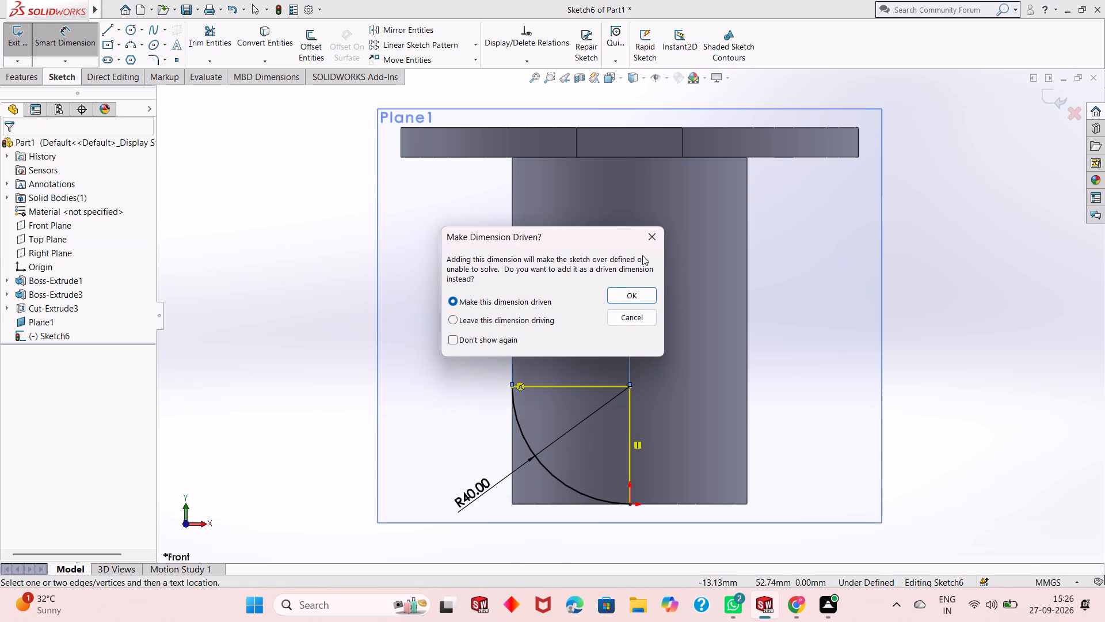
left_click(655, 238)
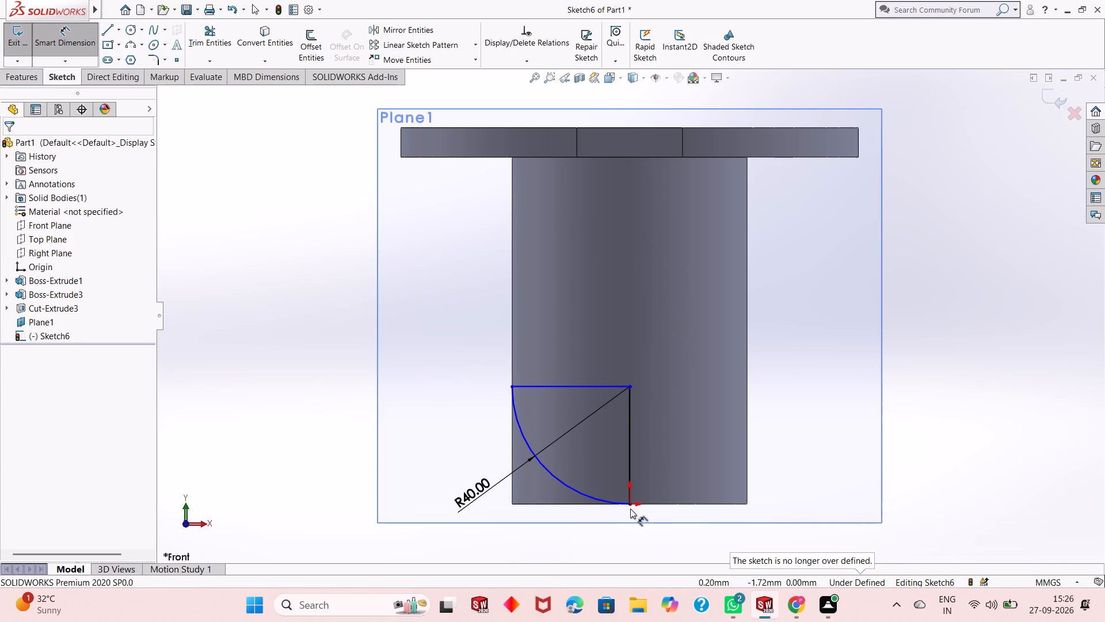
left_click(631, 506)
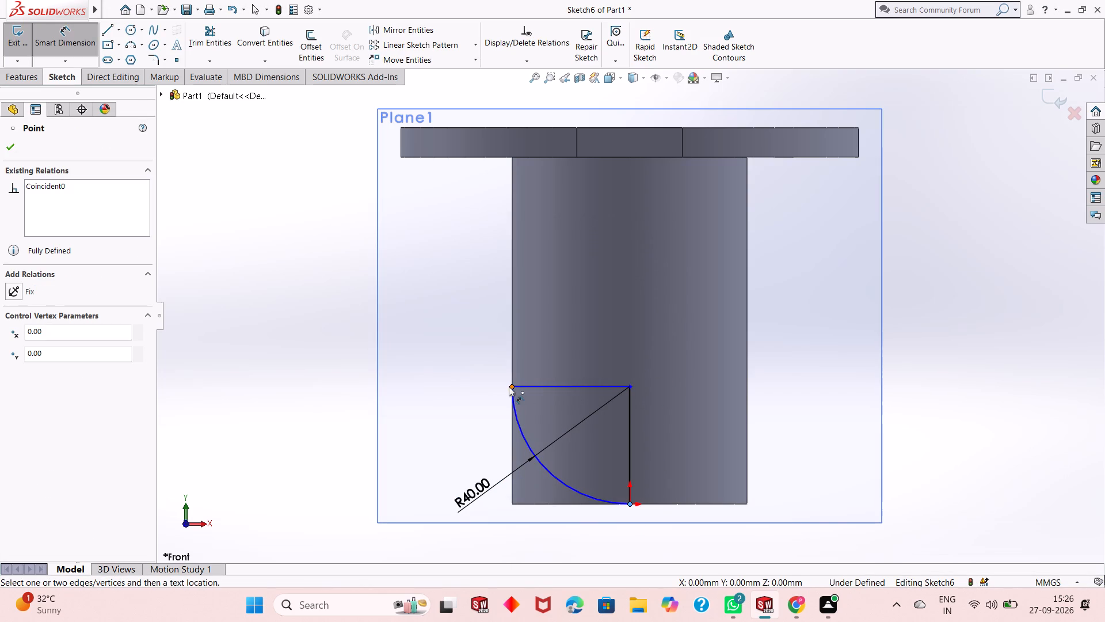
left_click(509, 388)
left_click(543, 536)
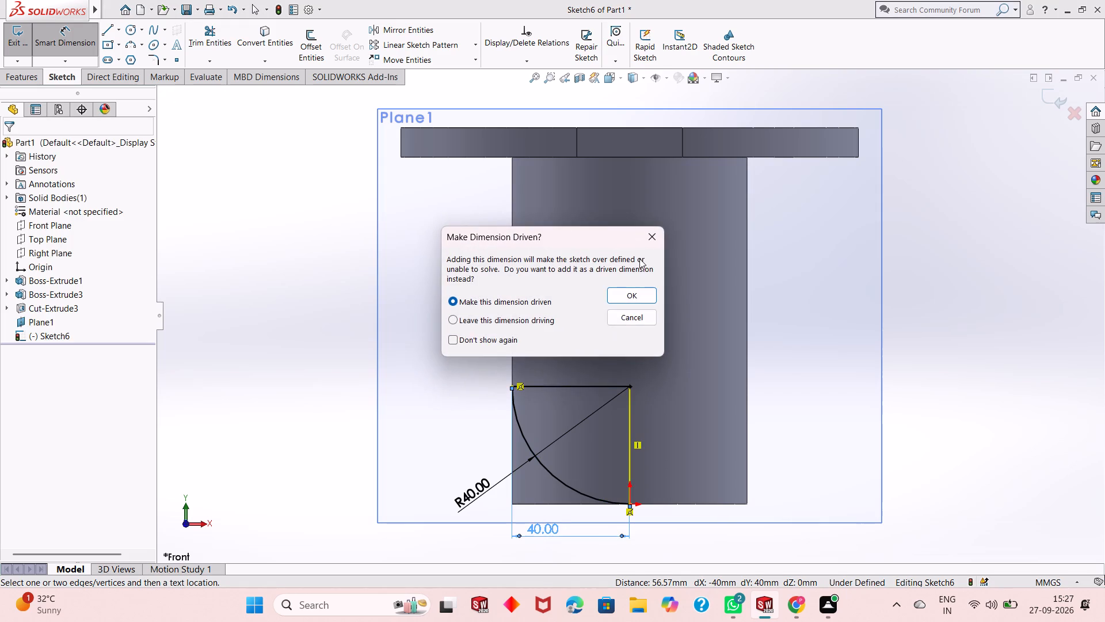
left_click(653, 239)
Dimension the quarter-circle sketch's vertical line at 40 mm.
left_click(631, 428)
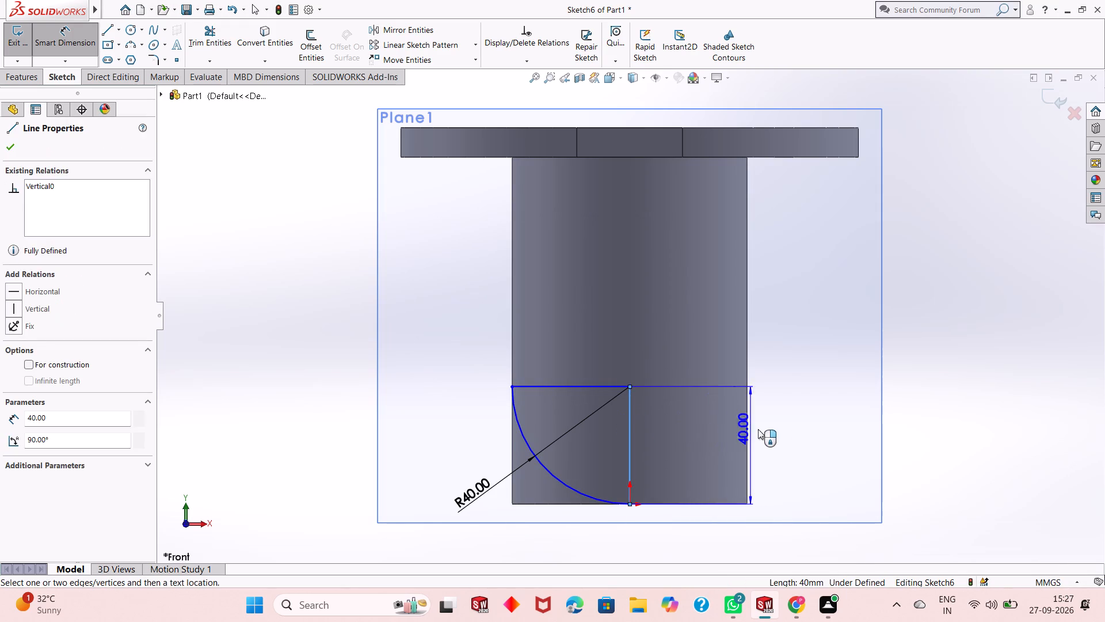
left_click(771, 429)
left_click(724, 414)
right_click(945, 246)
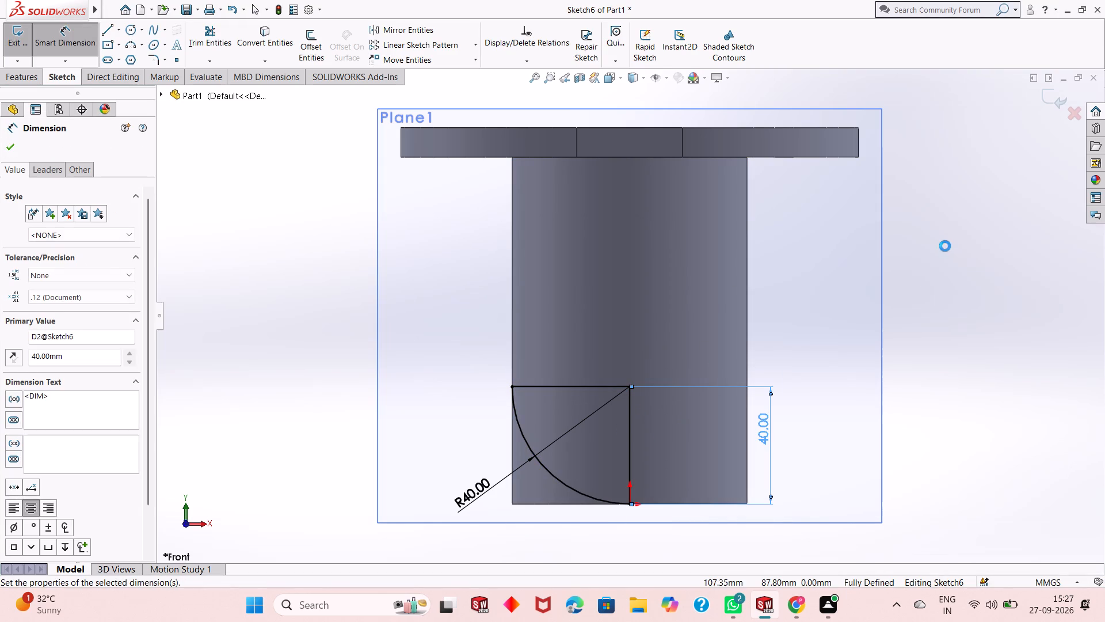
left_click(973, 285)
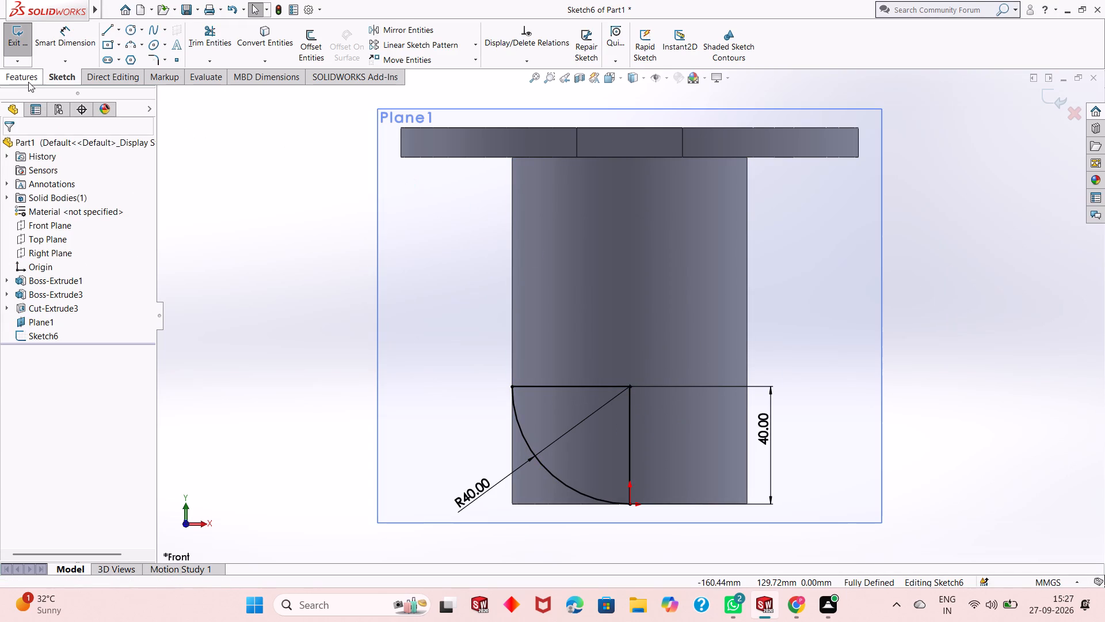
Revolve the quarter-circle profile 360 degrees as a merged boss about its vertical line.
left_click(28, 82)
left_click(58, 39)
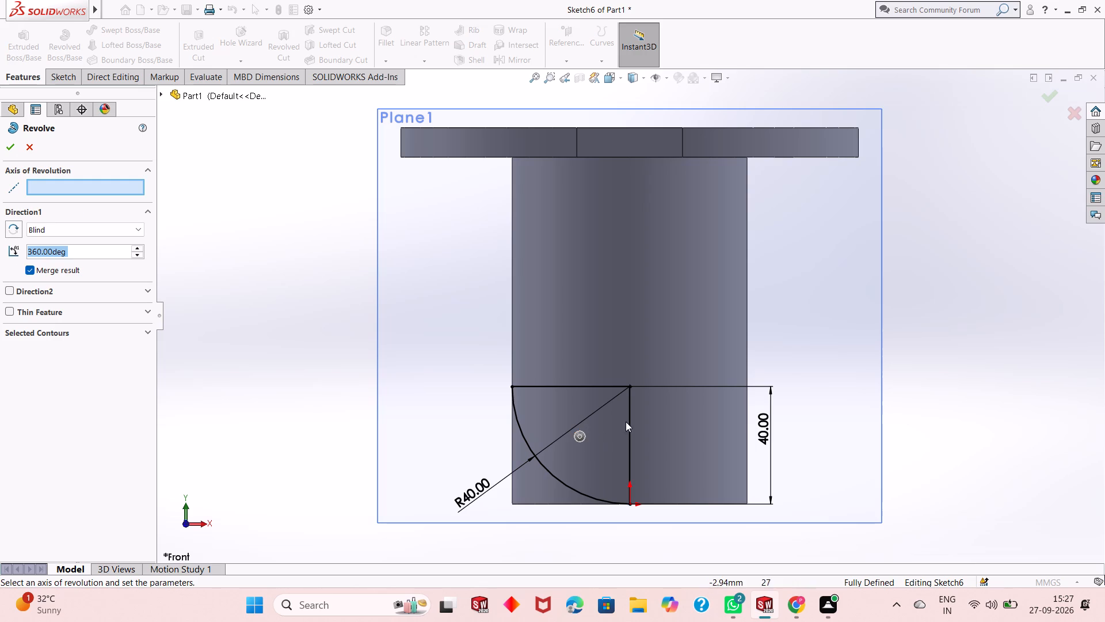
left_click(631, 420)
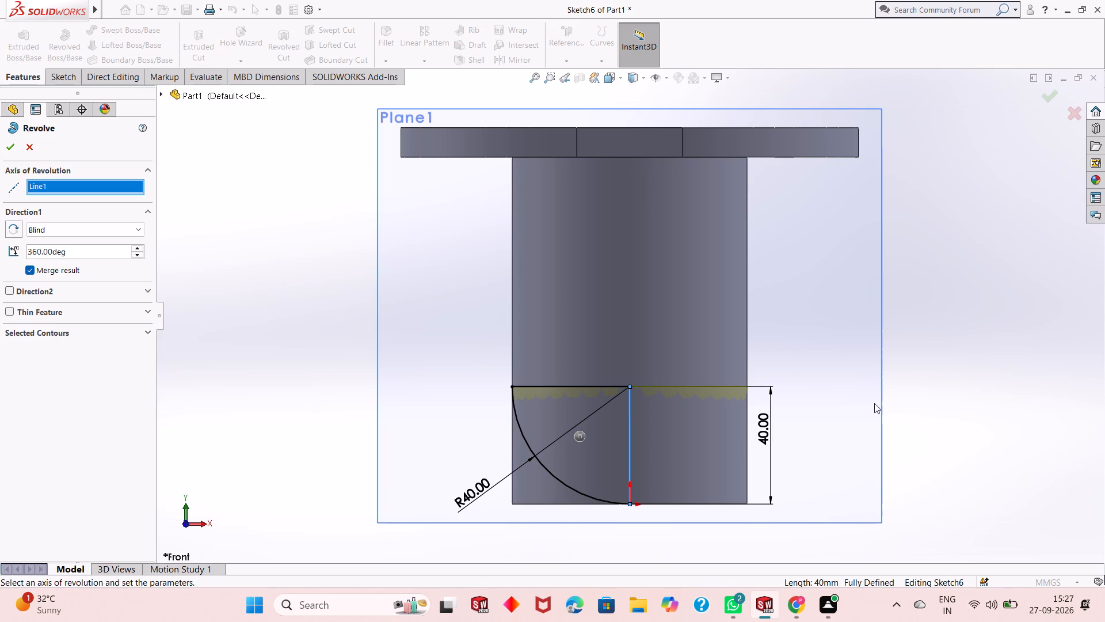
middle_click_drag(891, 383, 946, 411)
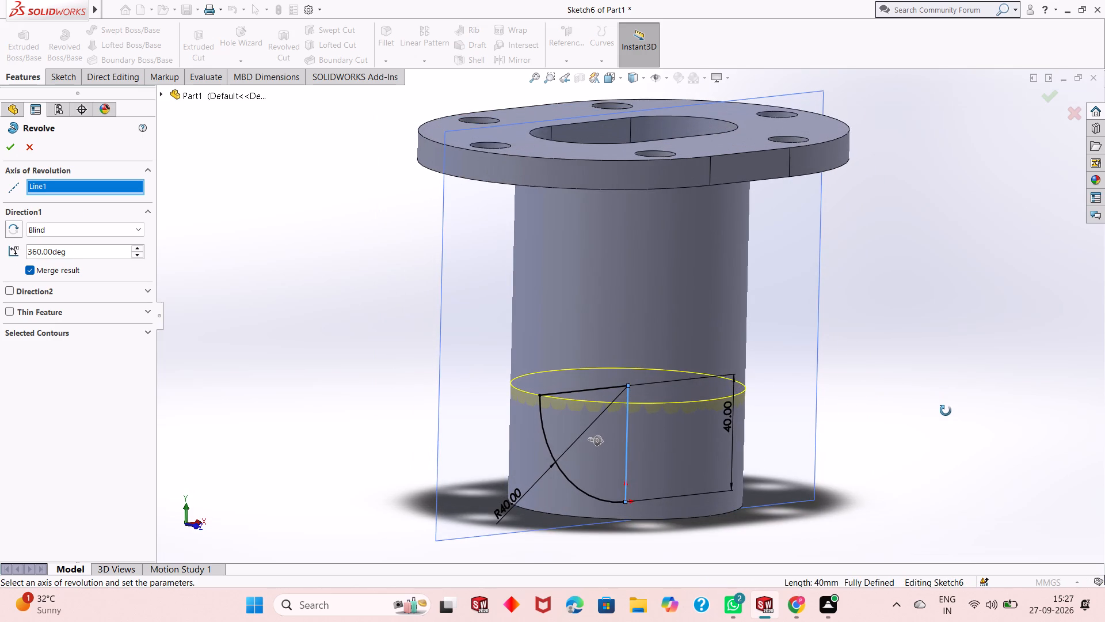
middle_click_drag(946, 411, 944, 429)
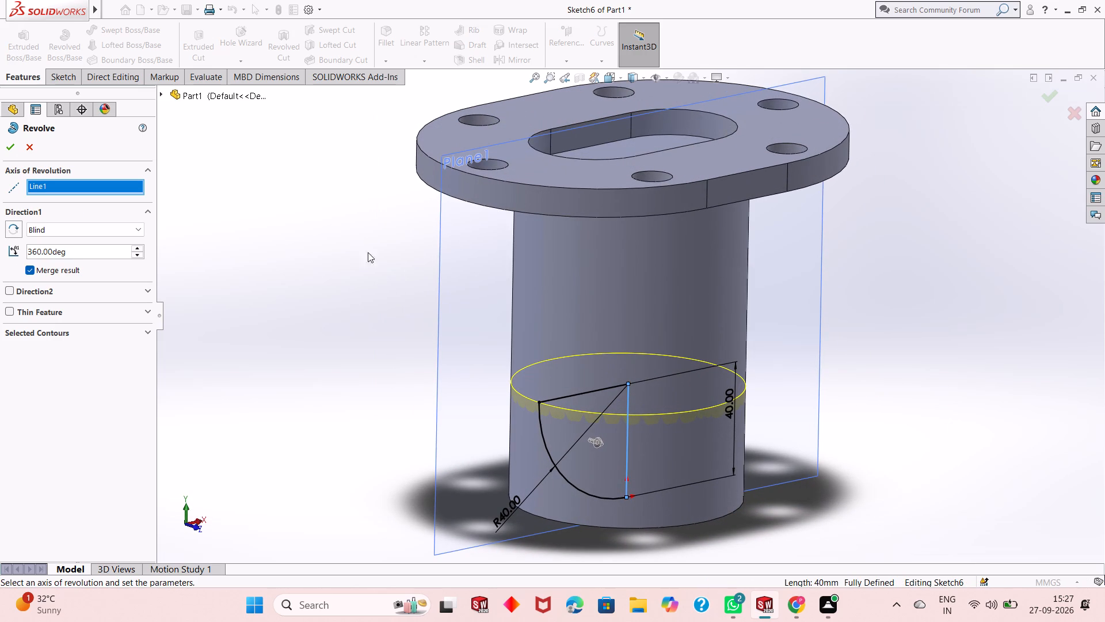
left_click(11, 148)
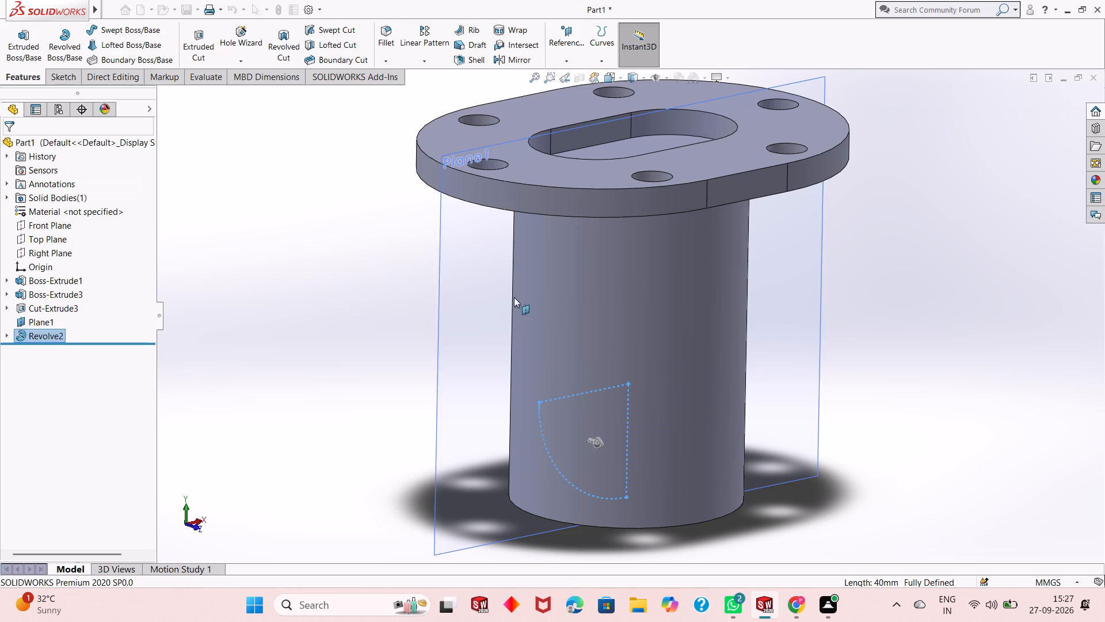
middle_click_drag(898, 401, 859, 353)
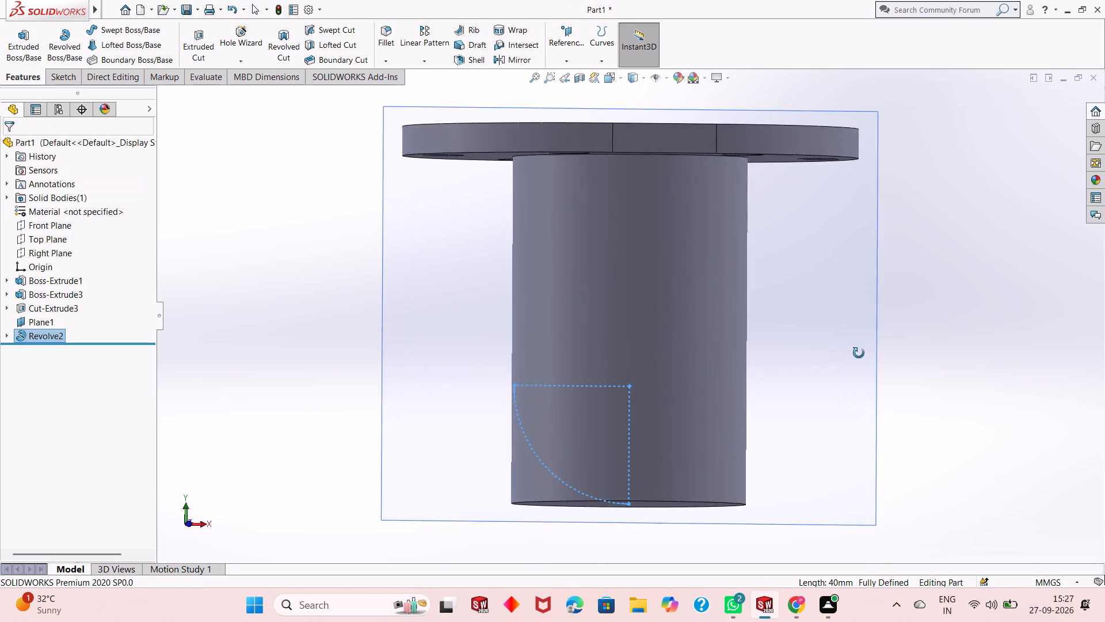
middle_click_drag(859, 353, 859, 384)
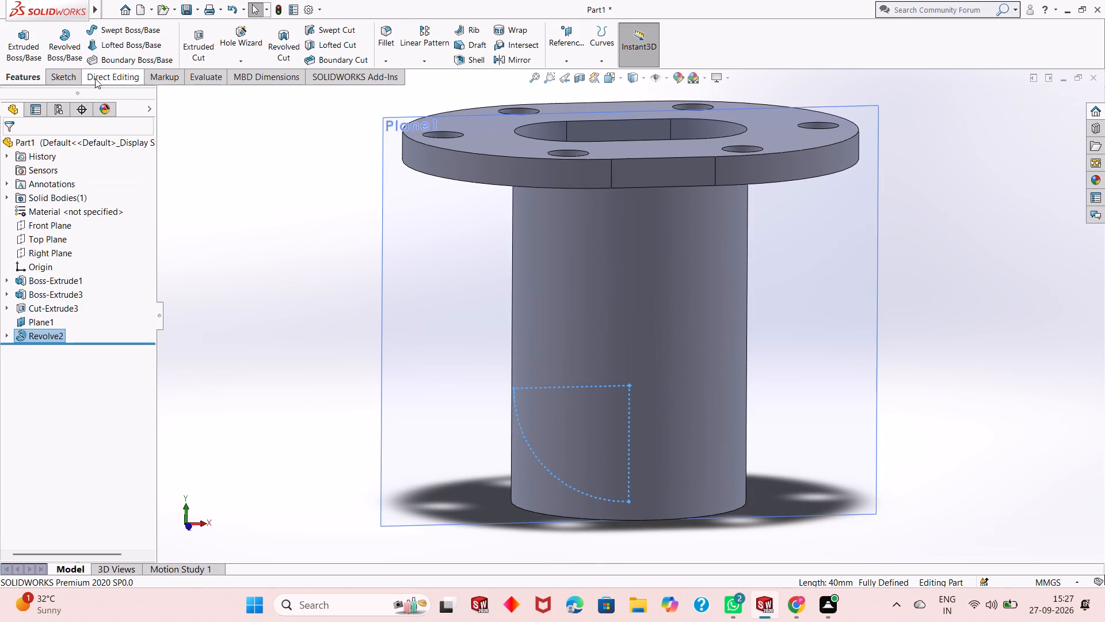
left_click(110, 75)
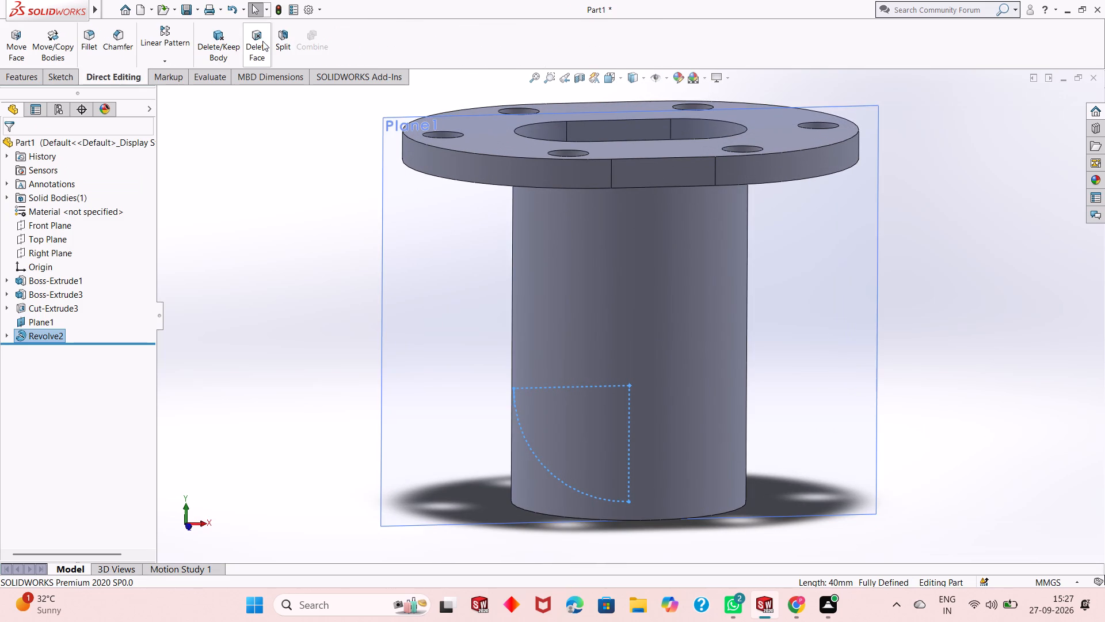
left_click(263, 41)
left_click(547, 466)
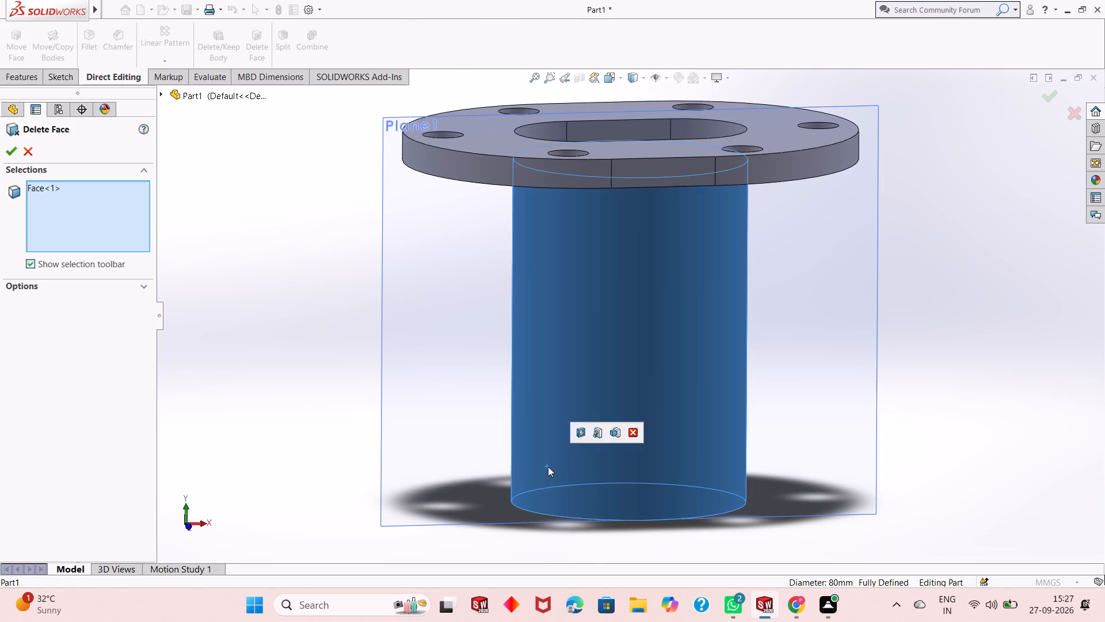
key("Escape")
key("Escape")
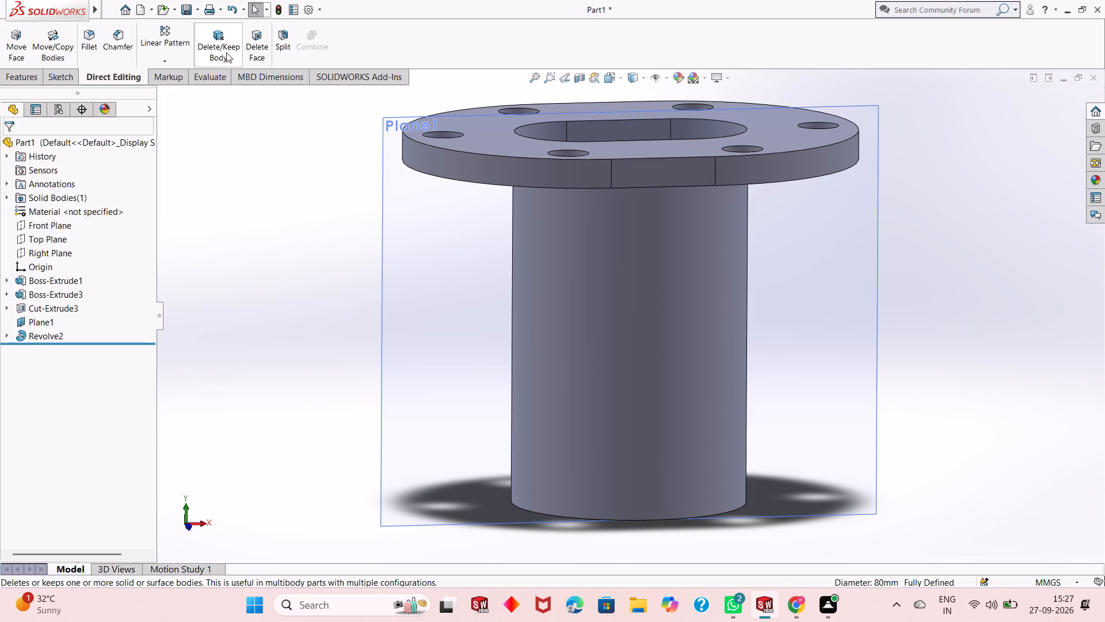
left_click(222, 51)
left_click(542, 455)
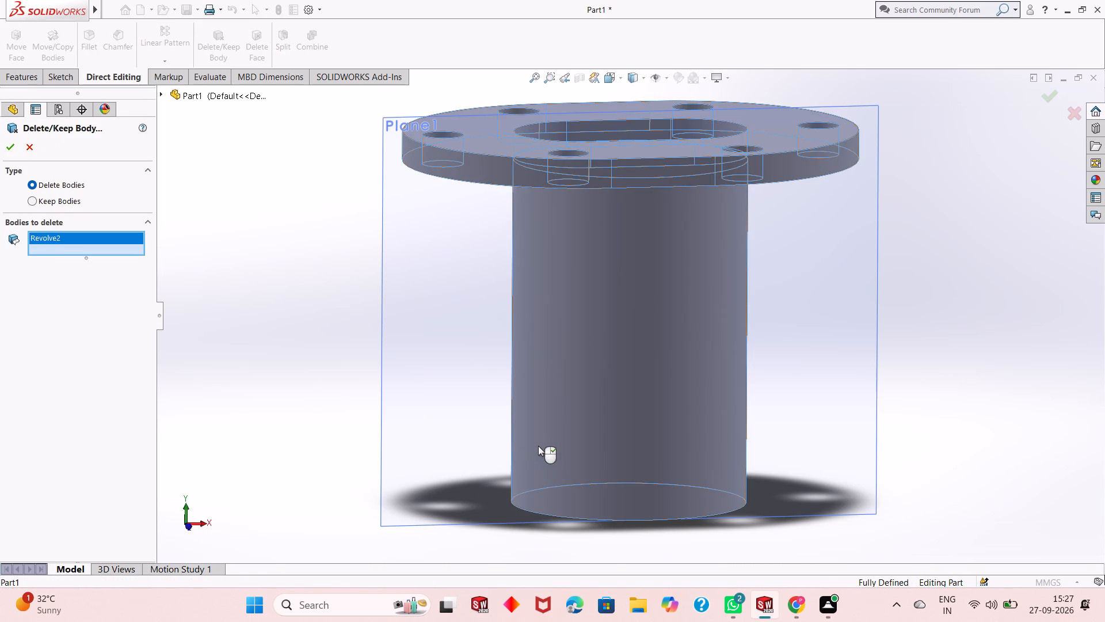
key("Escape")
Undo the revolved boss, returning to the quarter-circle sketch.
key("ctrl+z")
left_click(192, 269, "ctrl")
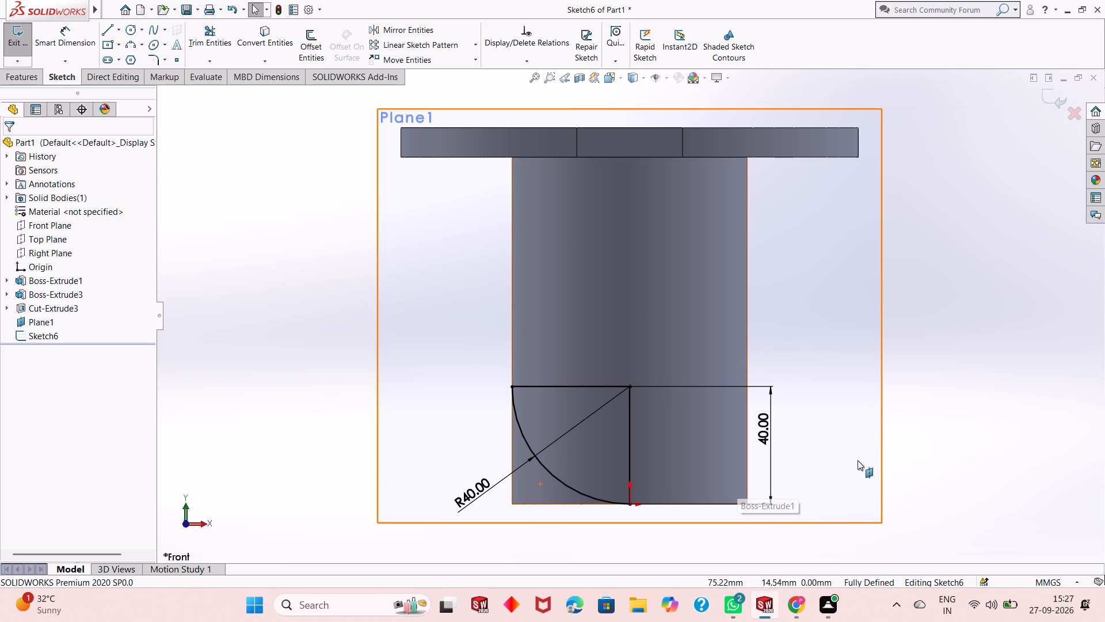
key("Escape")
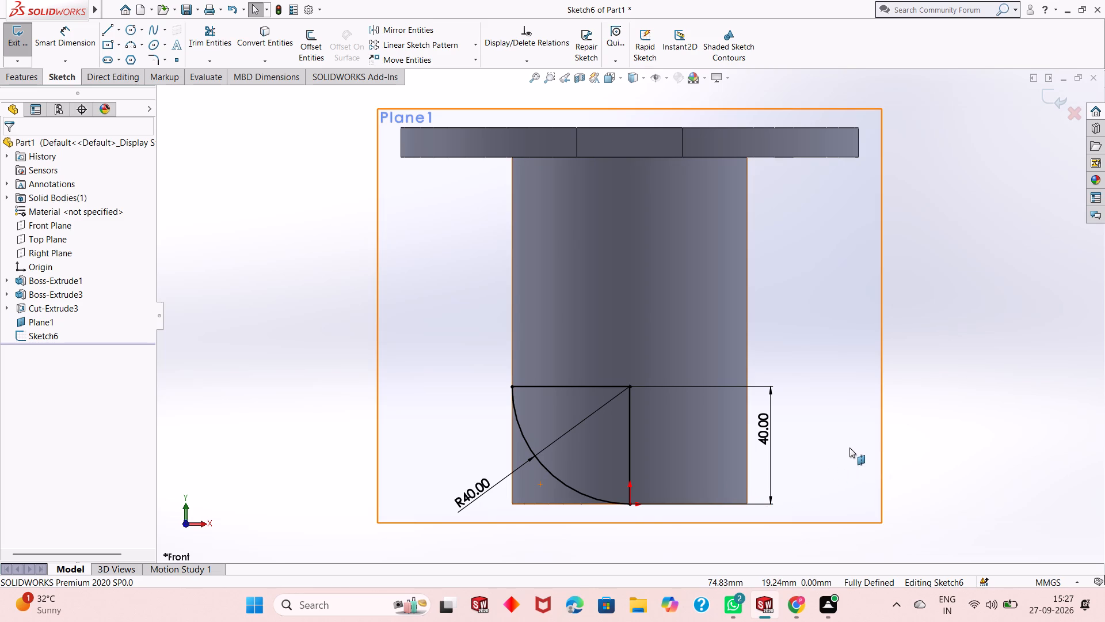
Undo the quarter-circle sketch's dimensions and geometry step by step until Sketch6 itself is removed from Plane1.
key("ctrl+z")
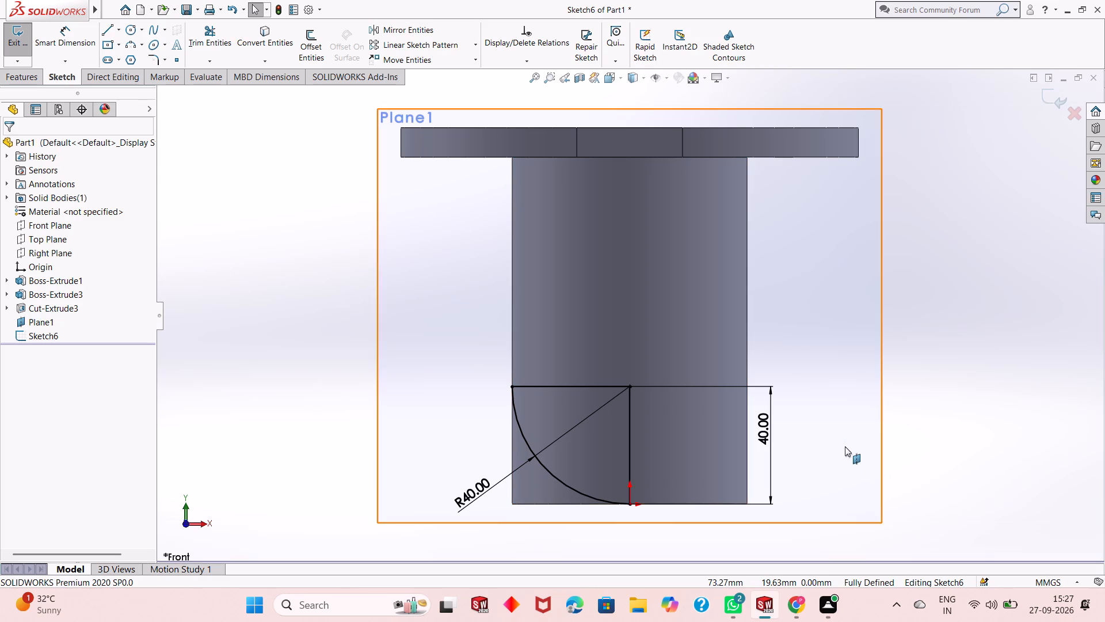
key("ctrl+z")
key("ctrl+z")
key("ctrl+z")
key("ctrl+z")
key("ctrl+z")
key("ctrl+z")
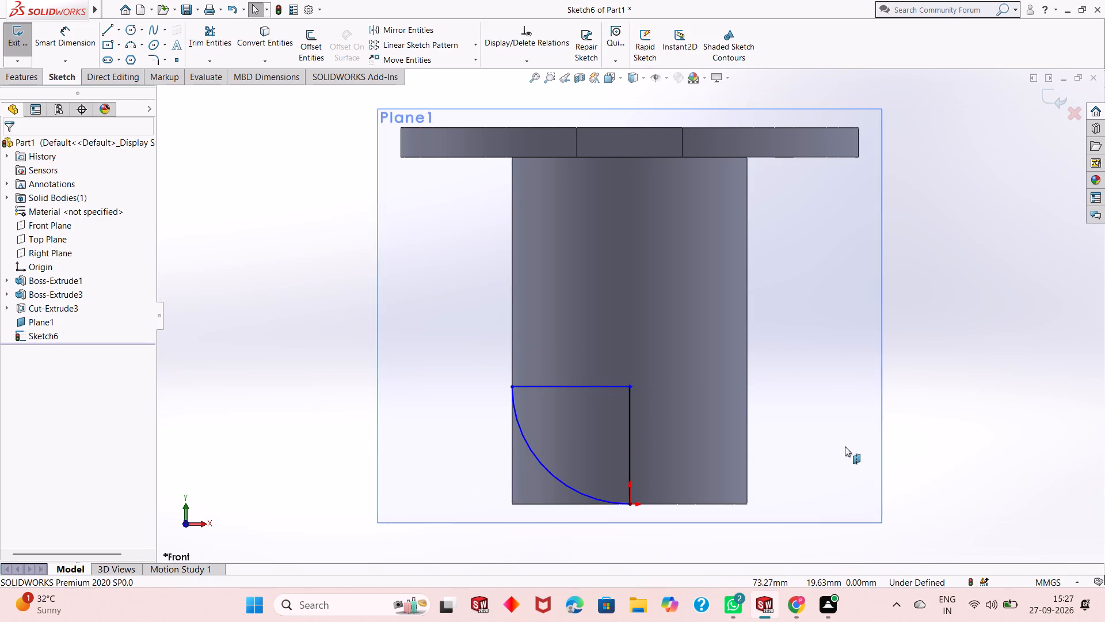
key("ctrl+z")
key("ctrl+z")
key("ctrl+z")
key("ctrl+z")
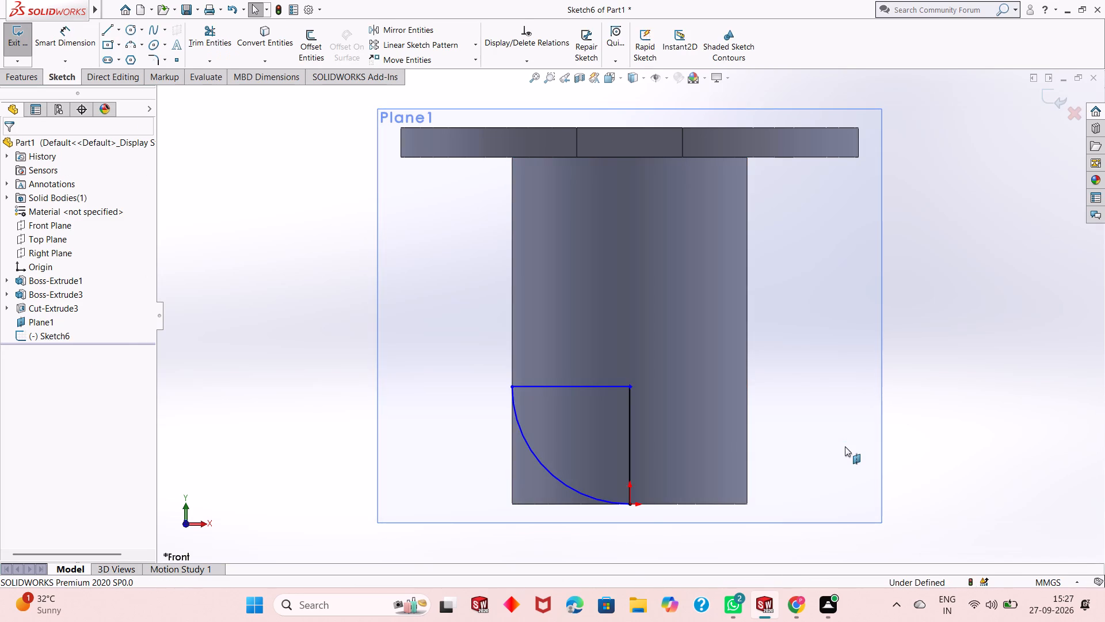
key("ctrl+z")
key("ctrl+z")
key("ctrl+z")
key("ctrl+z")
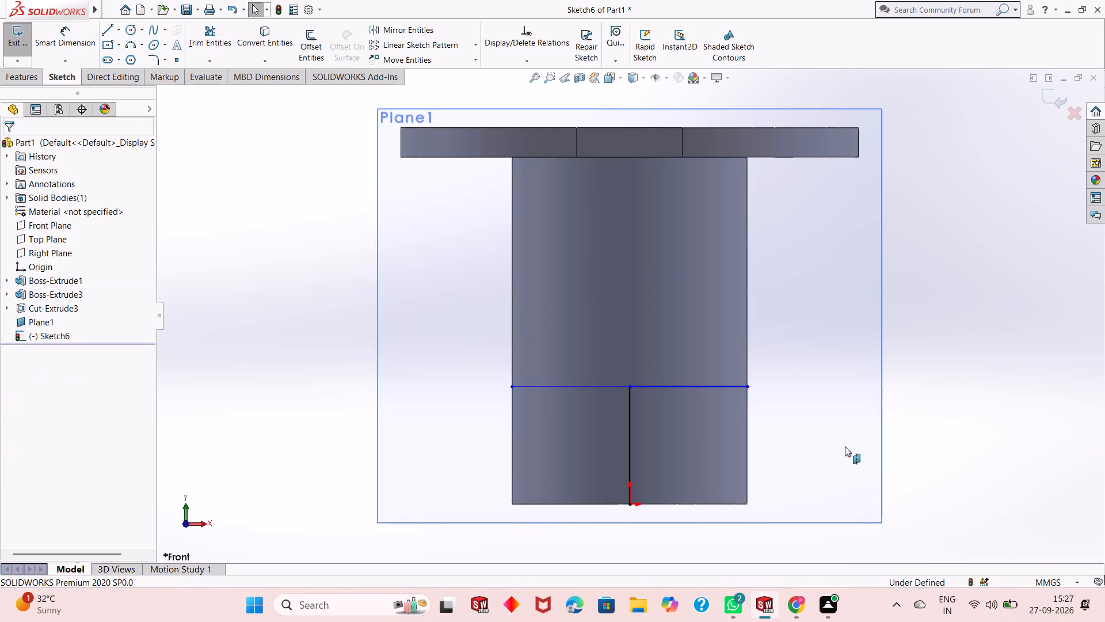
key("ctrl+z")
key("ctrl+z")
key("ctrl+z")
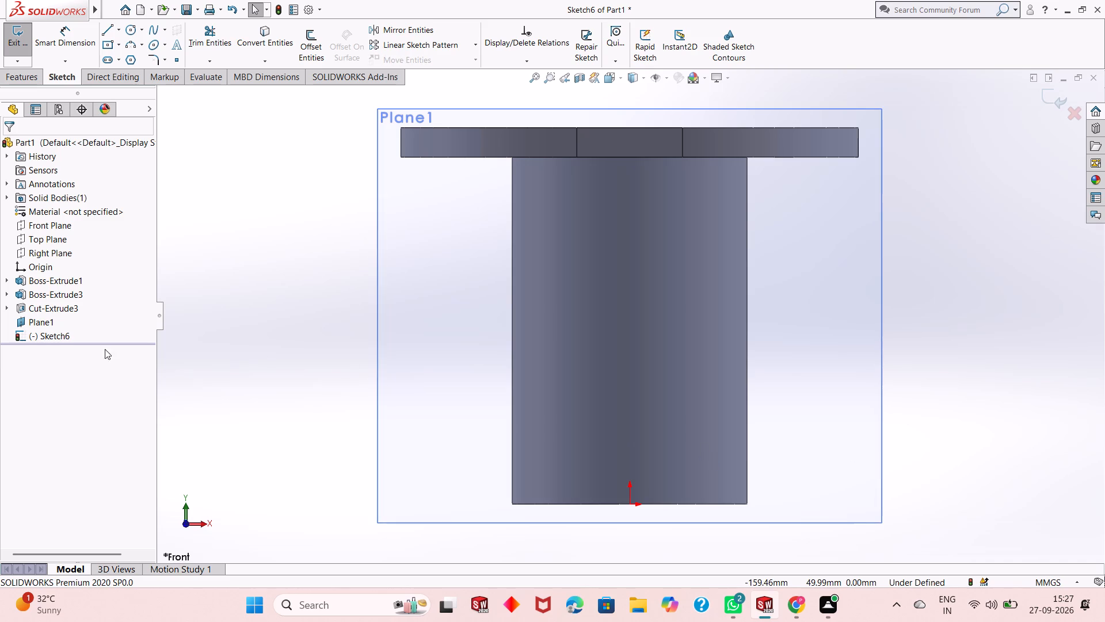
left_click(45, 318)
key("Escape")
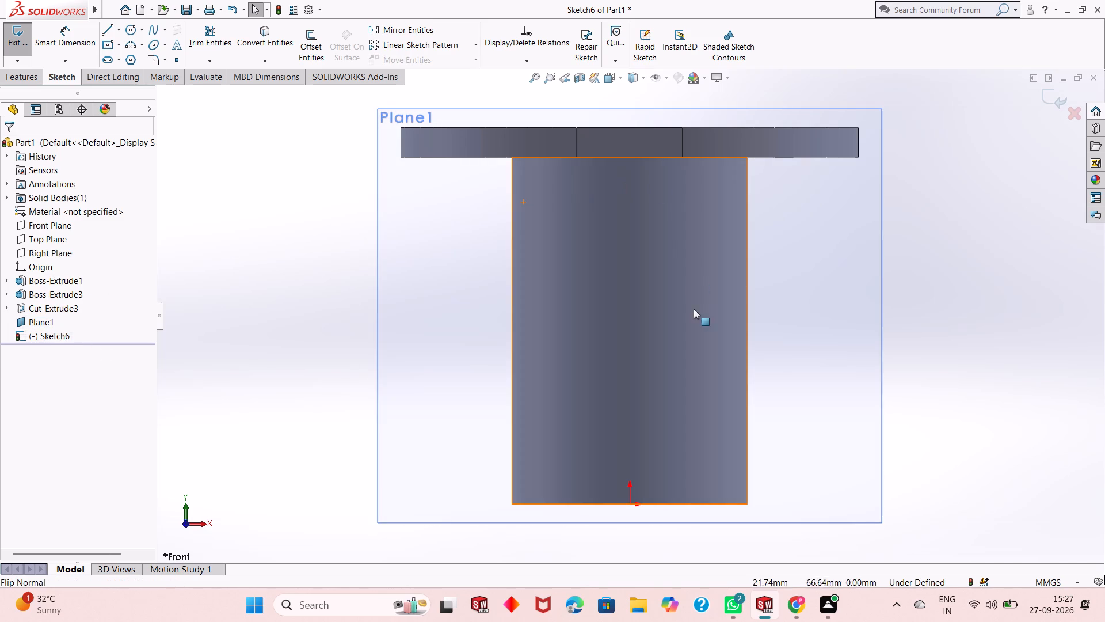
middle_click_drag(694, 312, 727, 415)
scroll(724, 375, "up", 1)
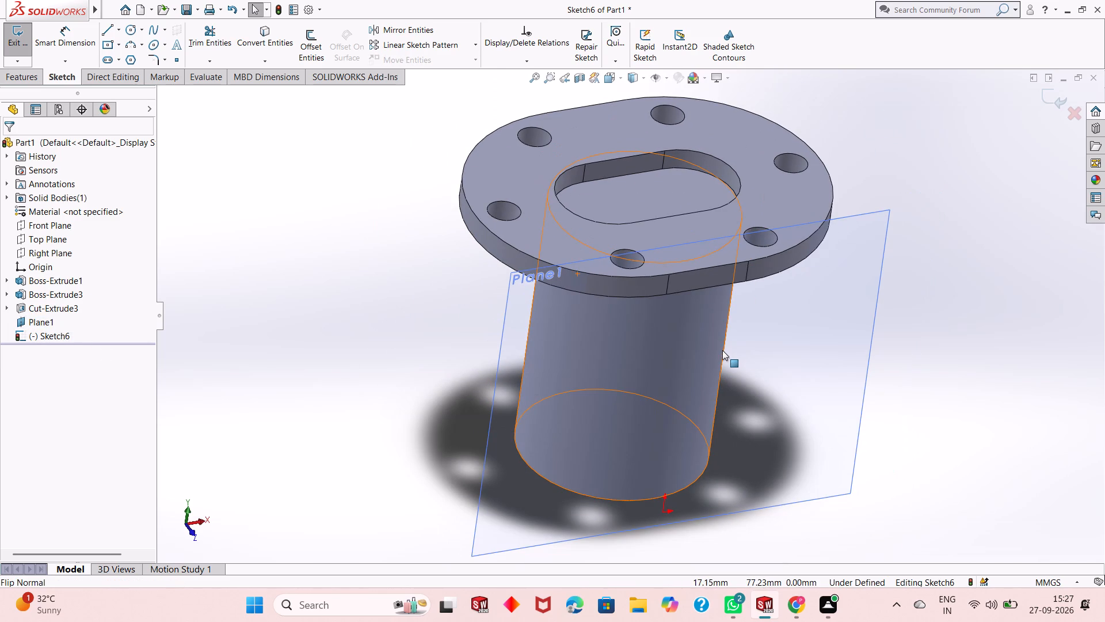
key("ctrl+z")
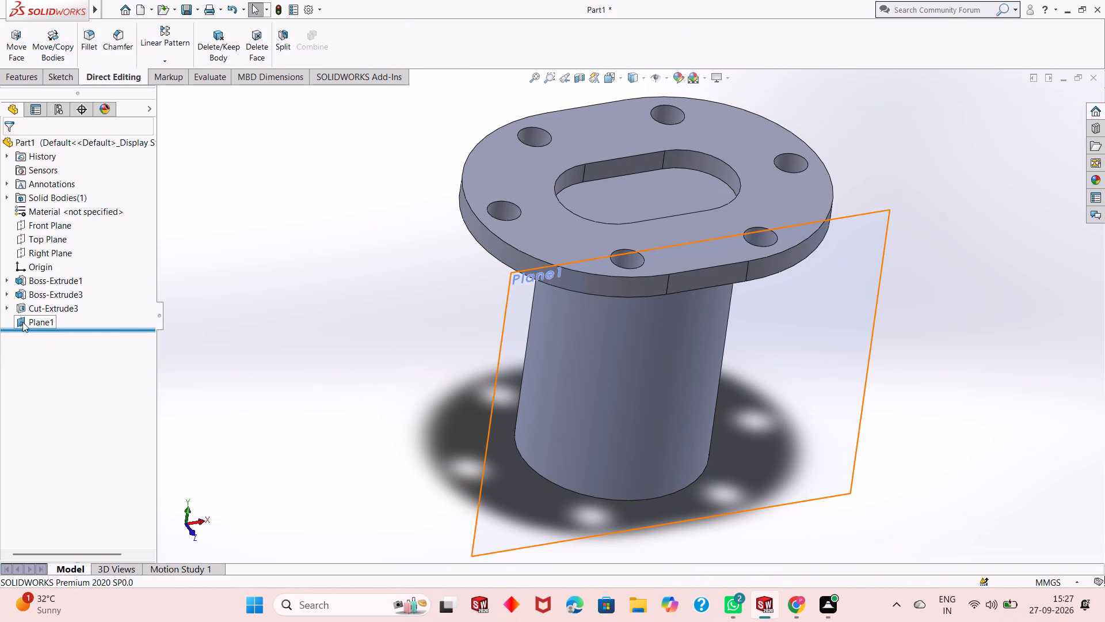
Edit Plane1 and set its offset from the Front Plane to 0 mm.
left_click(22, 322)
left_click(37, 288)
key("0")
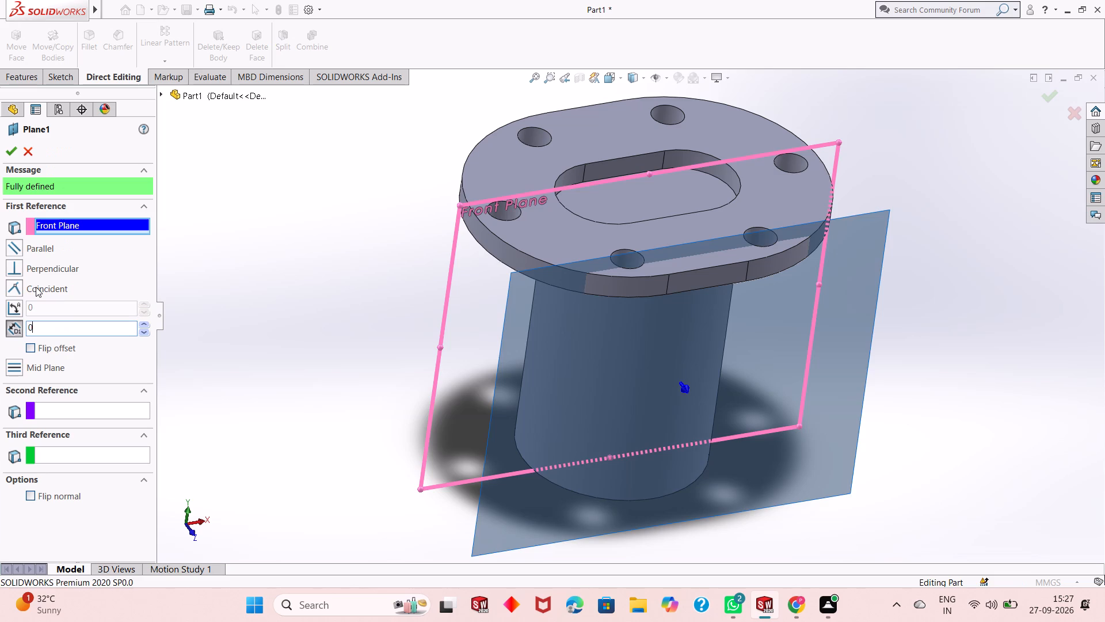
key("Return")
left_click(16, 147)
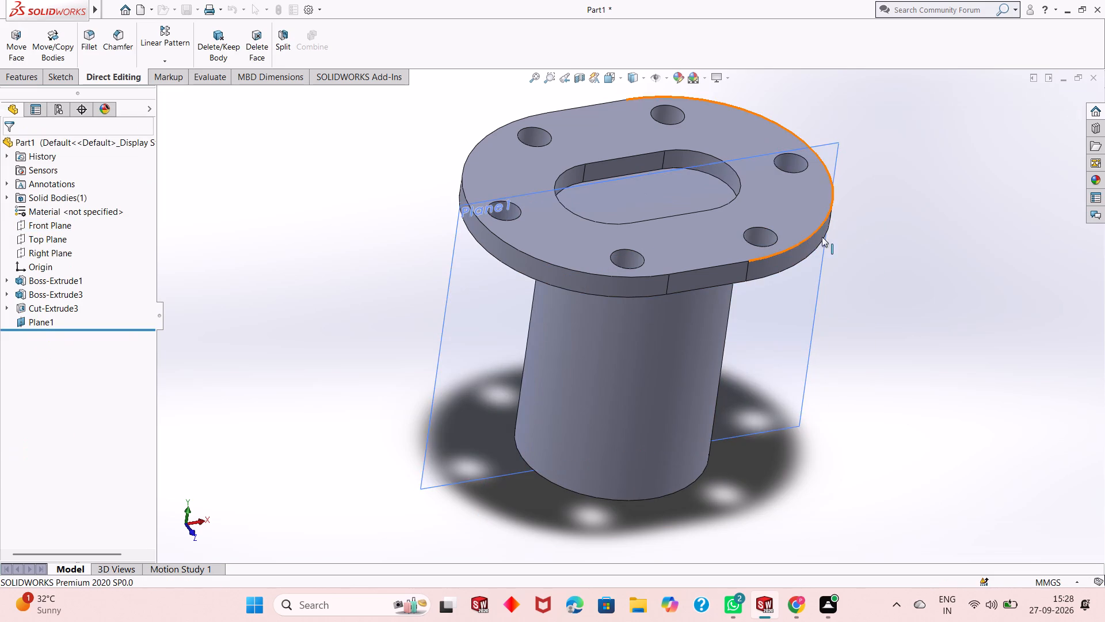
Start a sketch on Plane1 and draw a corner rectangle across the cylinder's full width at its lower end, about 39 mm high.
right_click(767, 354)
left_click(792, 341)
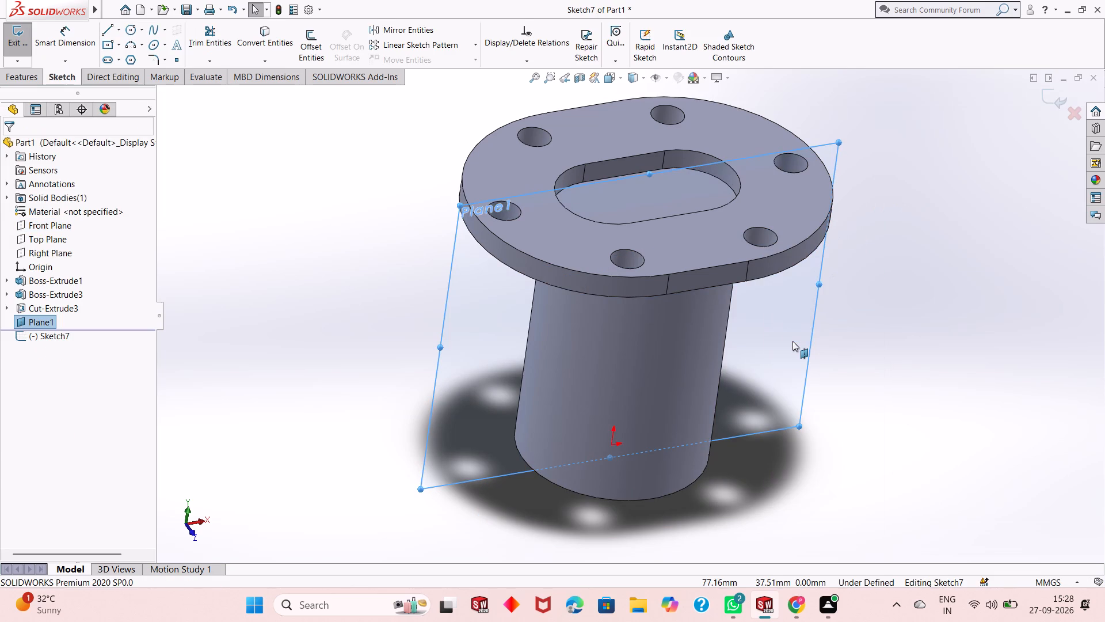
key("ctrl+8")
key("Escape")
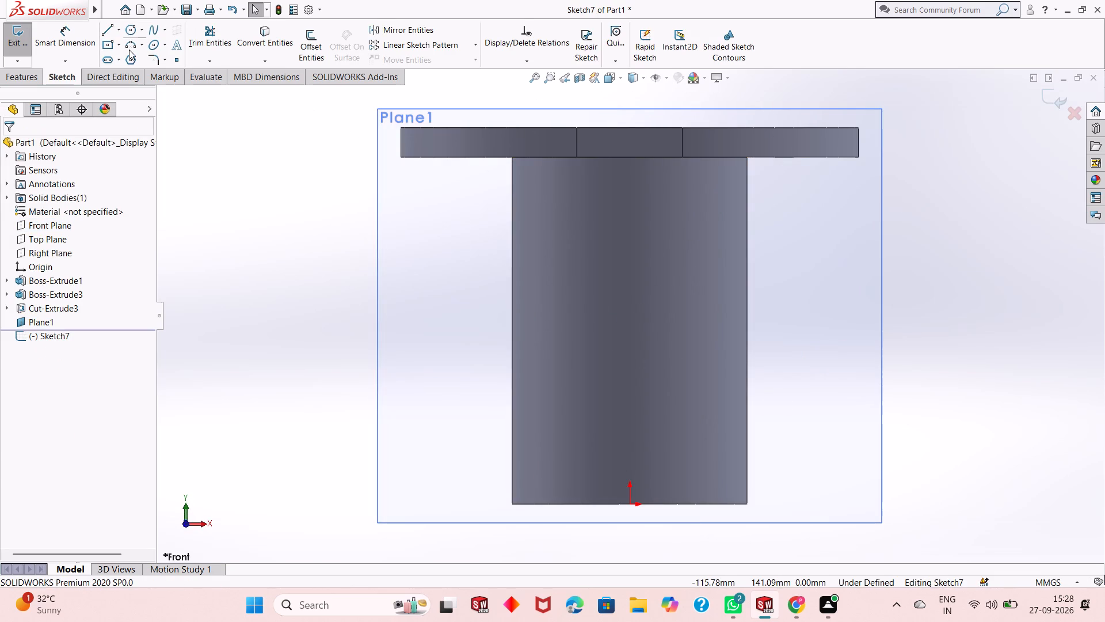
left_click(121, 44)
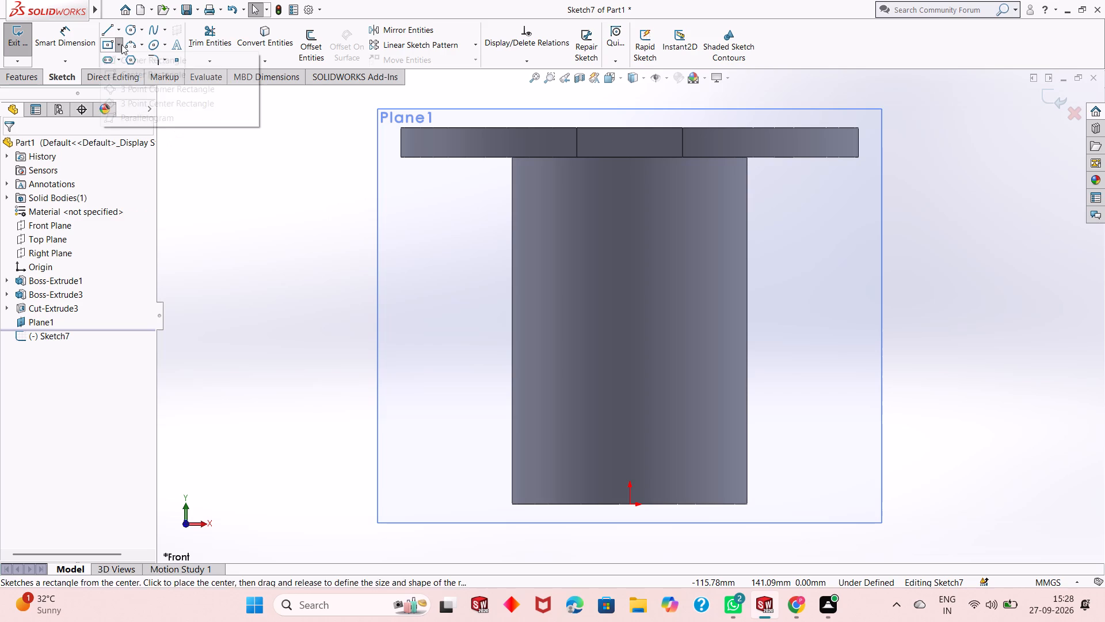
left_click(127, 60)
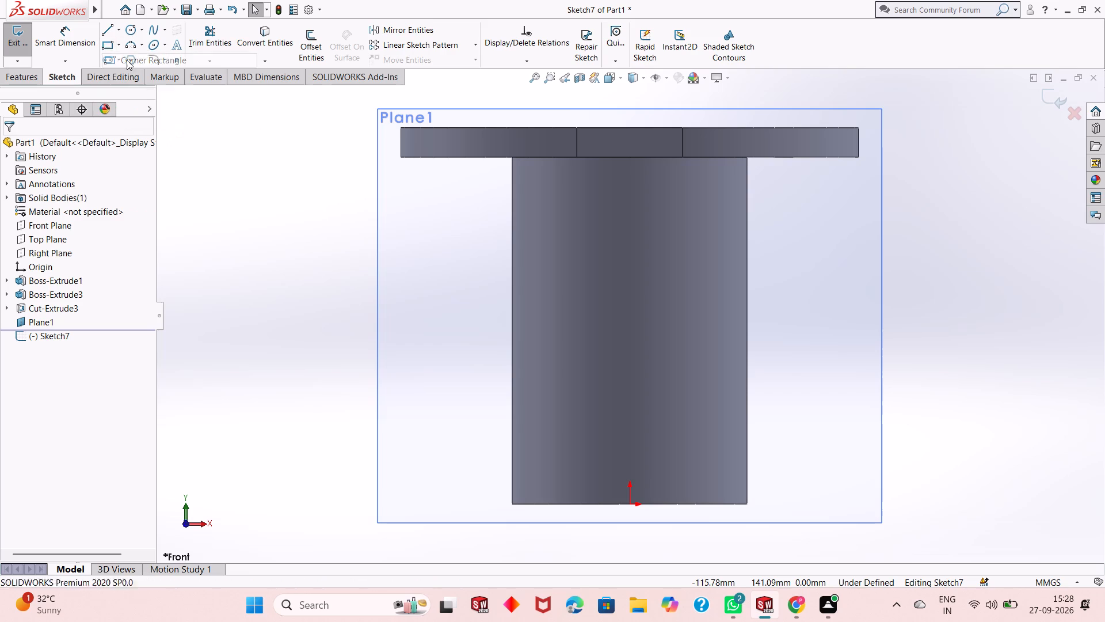
left_click(511, 503)
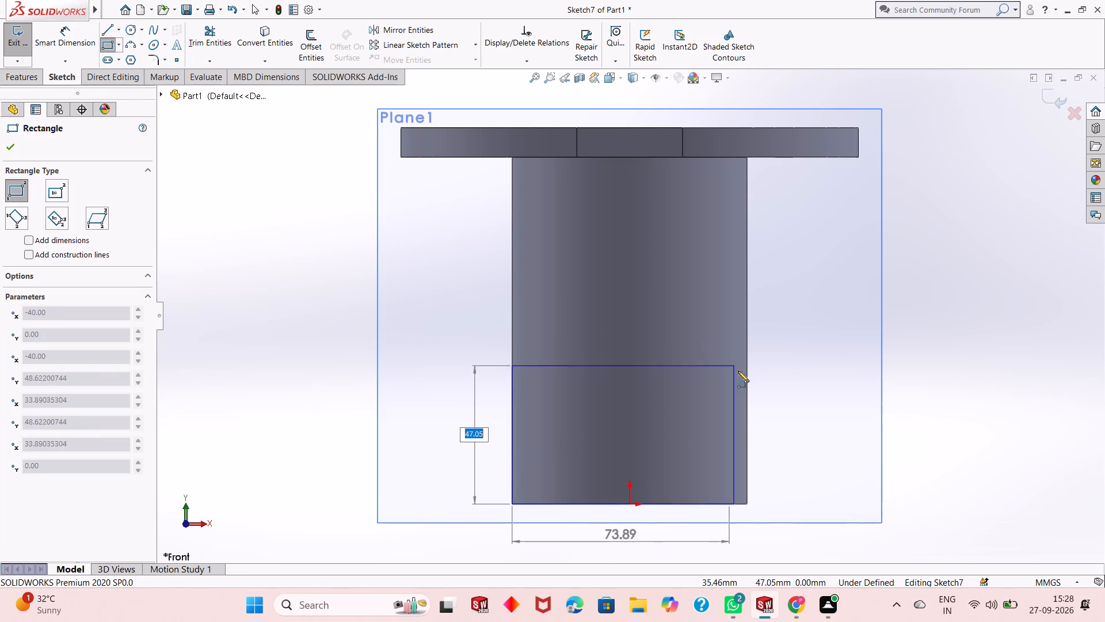
left_click(749, 388)
key("Escape")
key("Escape")
key("Escape")
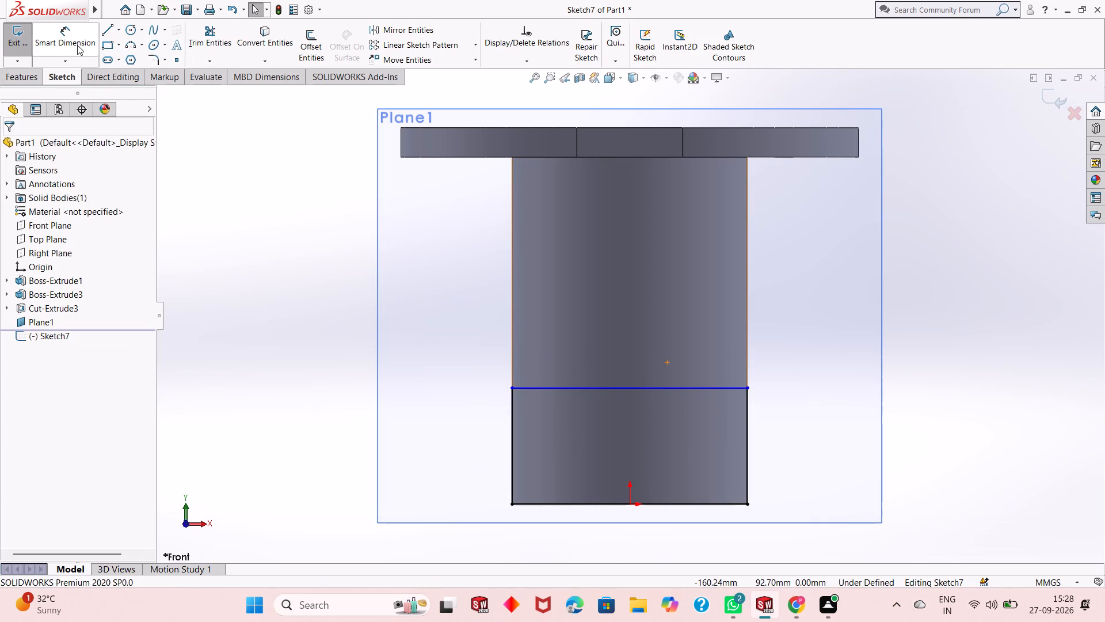
Dimension the rectangle's height at 40 mm.
left_click(77, 45)
left_click(746, 422)
left_click(816, 406)
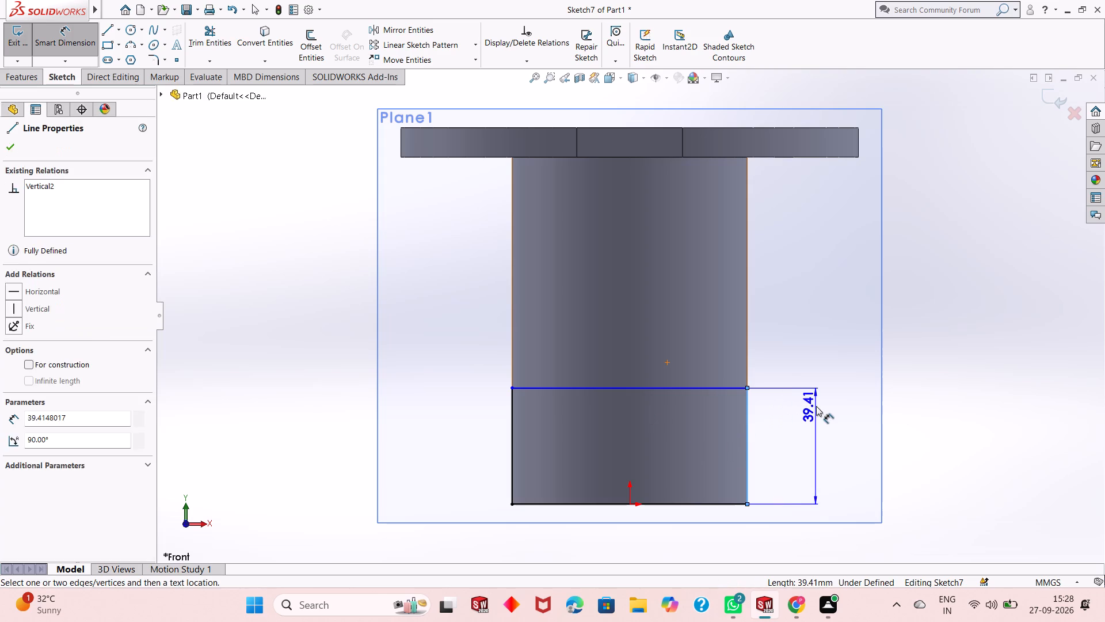
type("40")
key("Return")
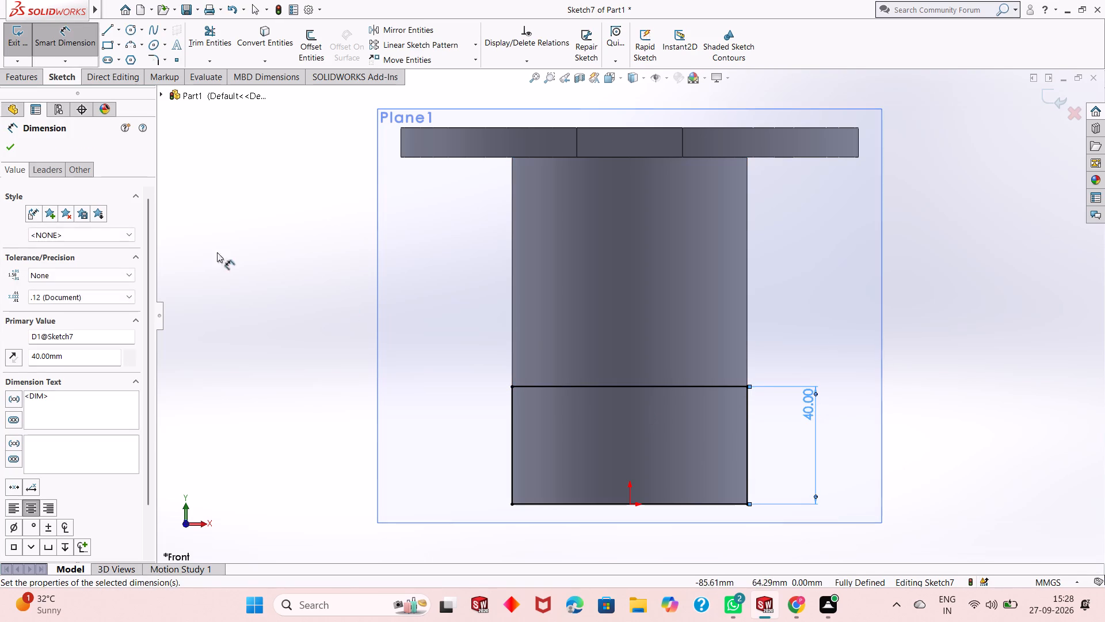
left_click(16, 155)
left_click(15, 79)
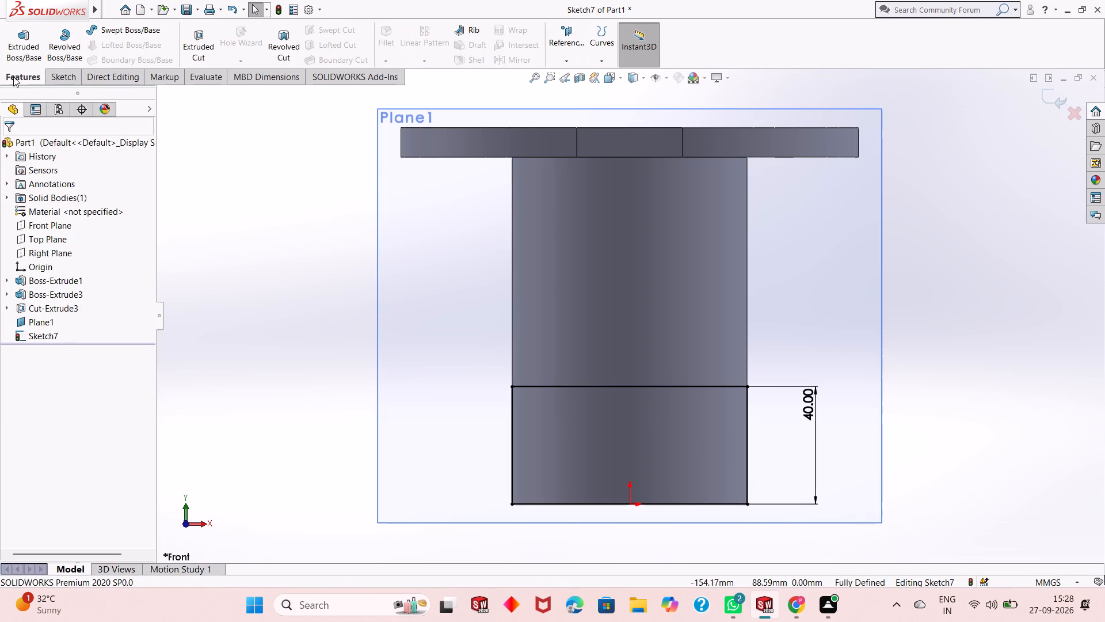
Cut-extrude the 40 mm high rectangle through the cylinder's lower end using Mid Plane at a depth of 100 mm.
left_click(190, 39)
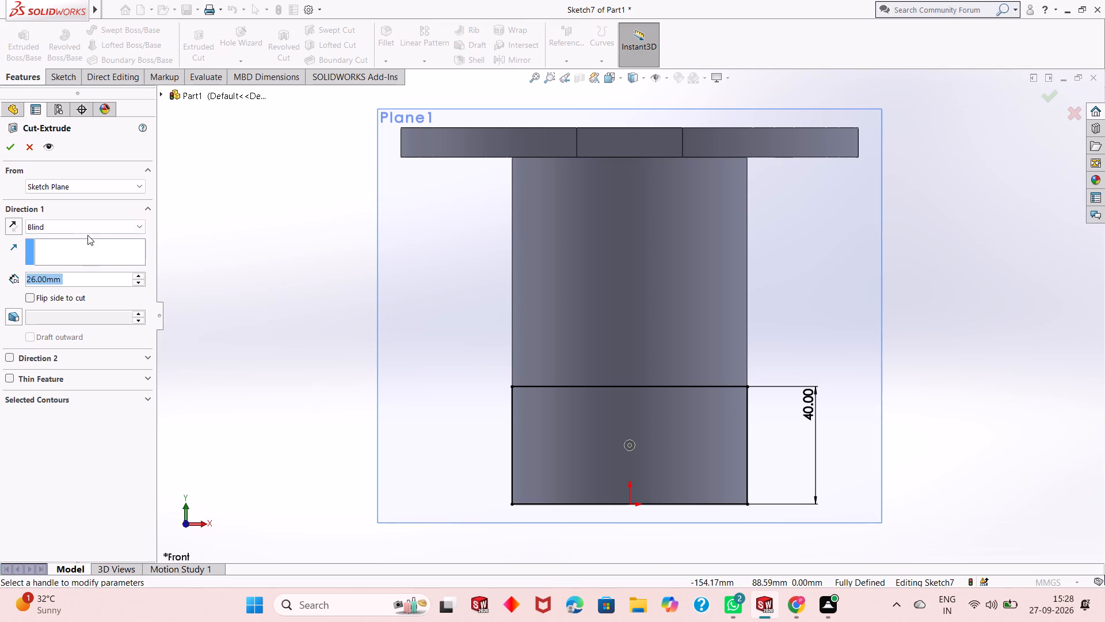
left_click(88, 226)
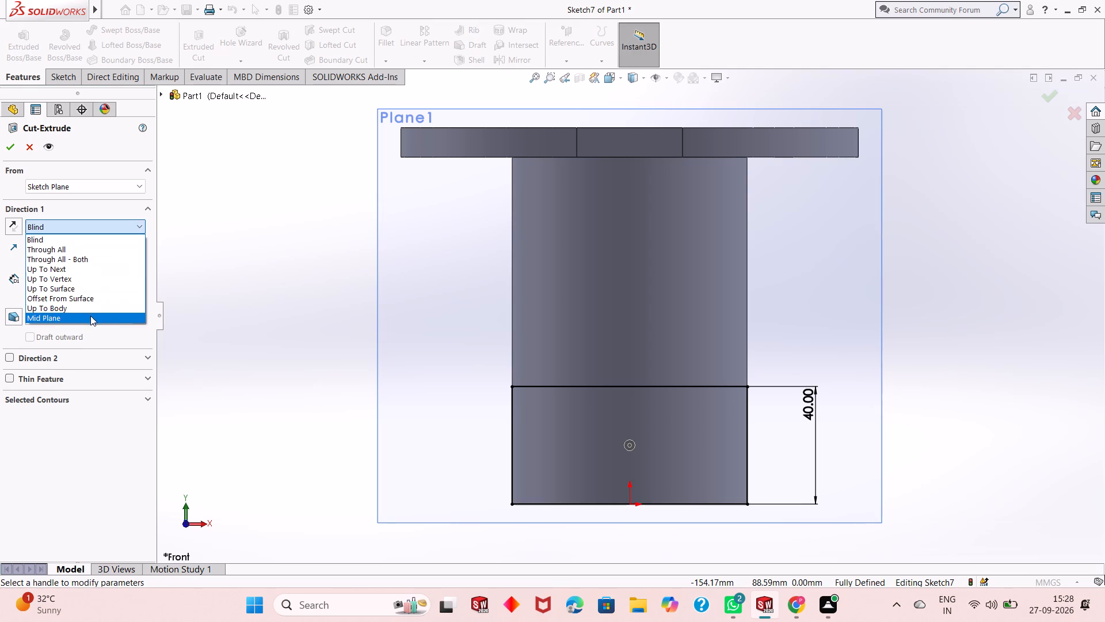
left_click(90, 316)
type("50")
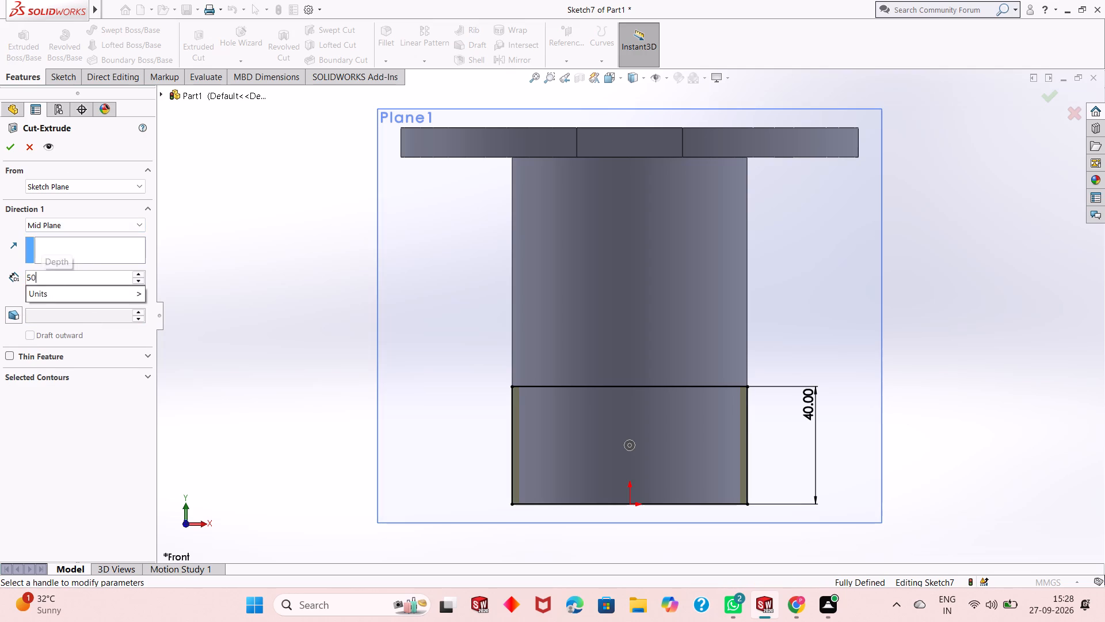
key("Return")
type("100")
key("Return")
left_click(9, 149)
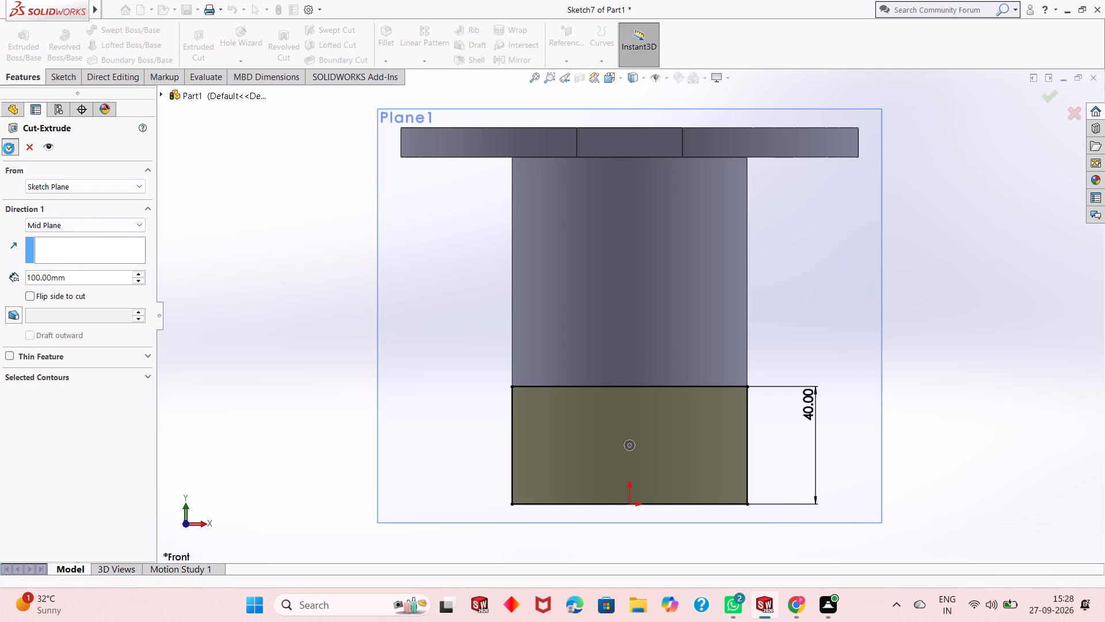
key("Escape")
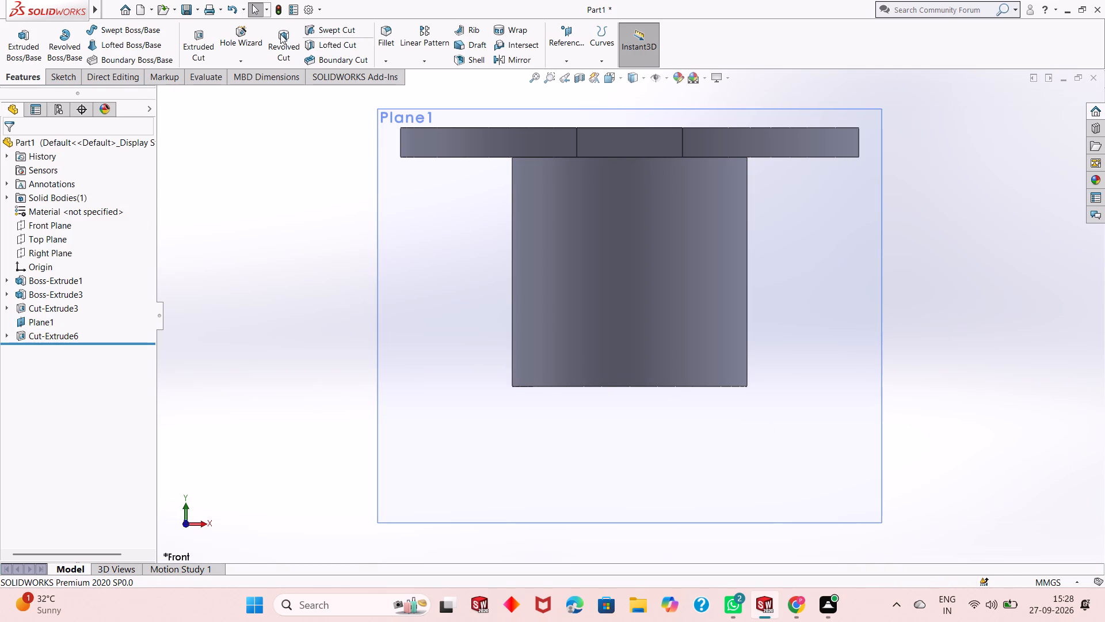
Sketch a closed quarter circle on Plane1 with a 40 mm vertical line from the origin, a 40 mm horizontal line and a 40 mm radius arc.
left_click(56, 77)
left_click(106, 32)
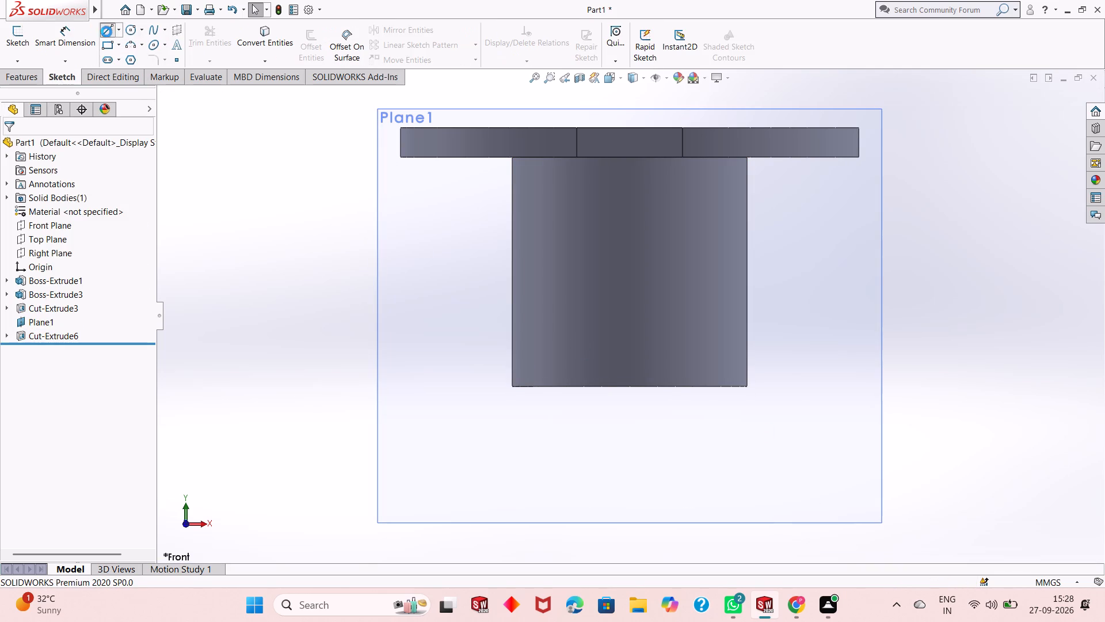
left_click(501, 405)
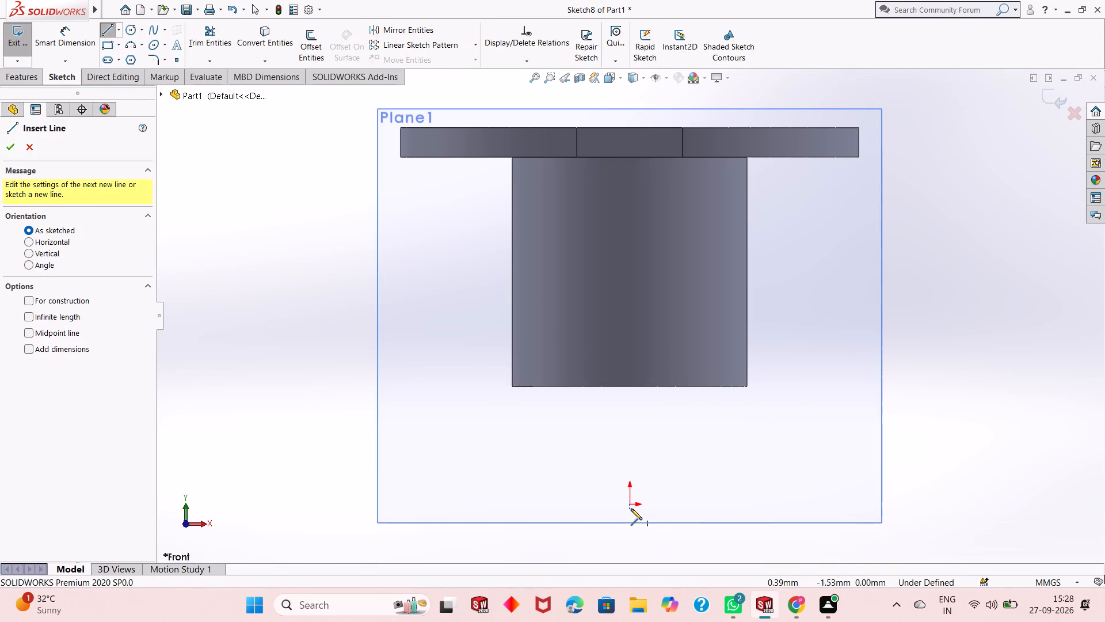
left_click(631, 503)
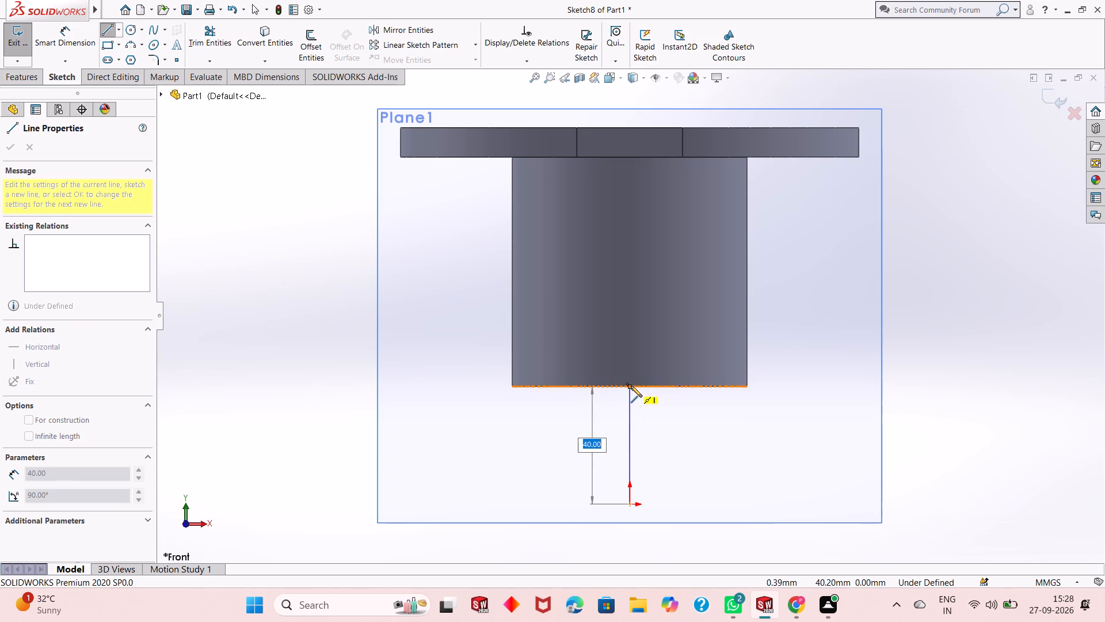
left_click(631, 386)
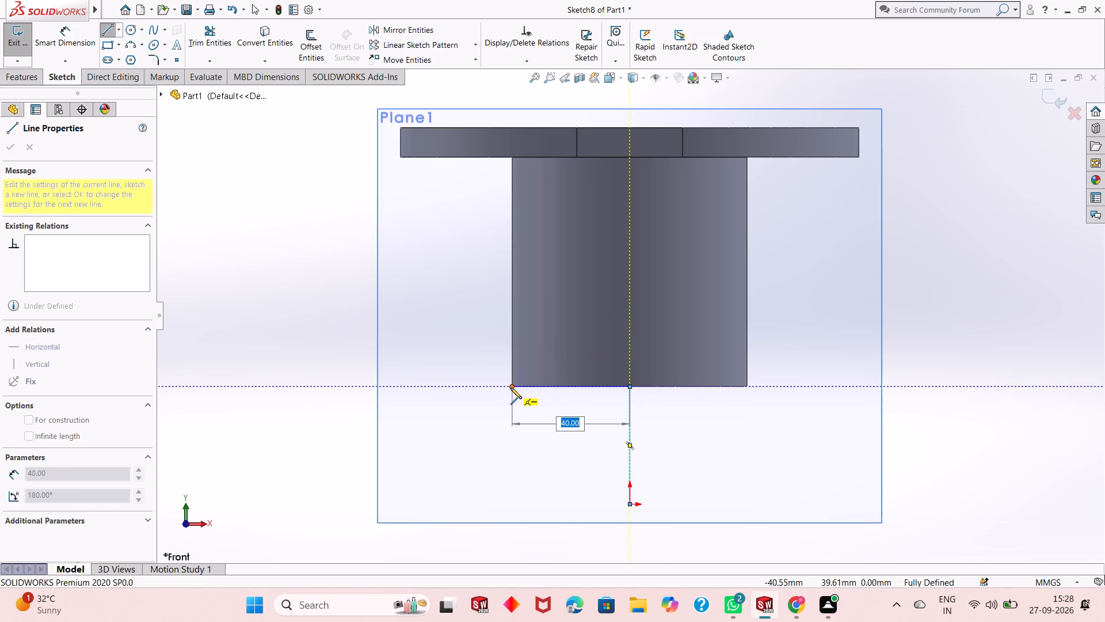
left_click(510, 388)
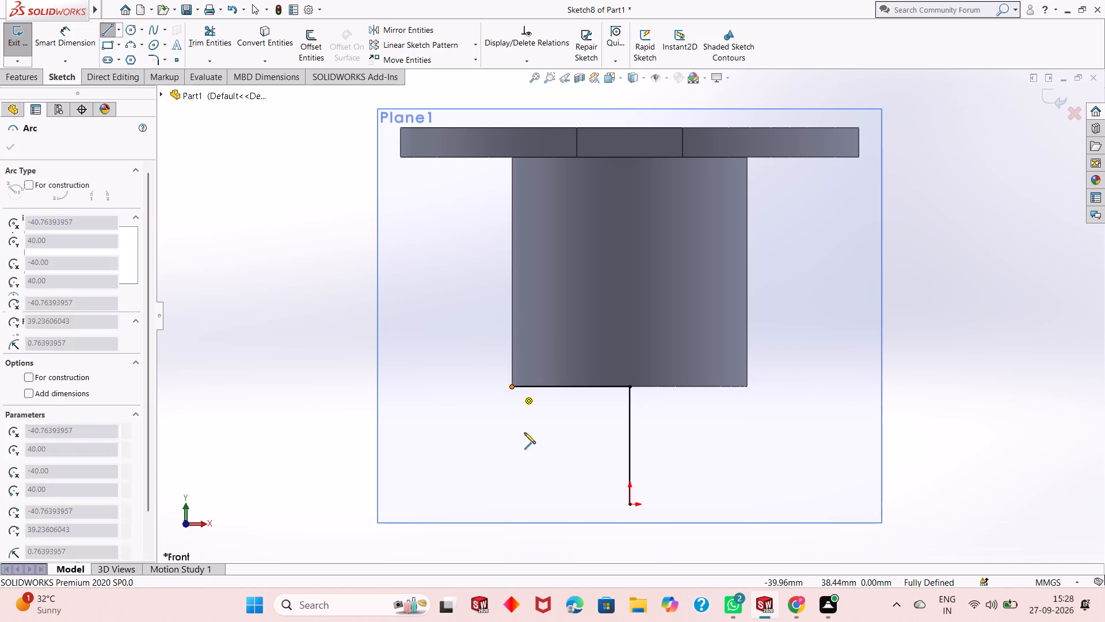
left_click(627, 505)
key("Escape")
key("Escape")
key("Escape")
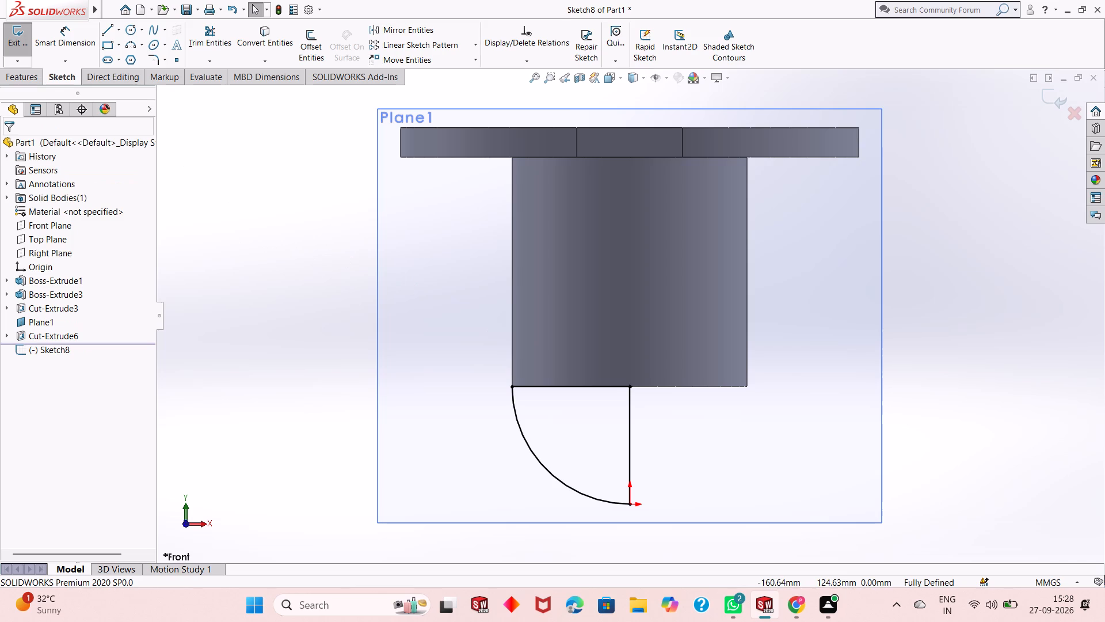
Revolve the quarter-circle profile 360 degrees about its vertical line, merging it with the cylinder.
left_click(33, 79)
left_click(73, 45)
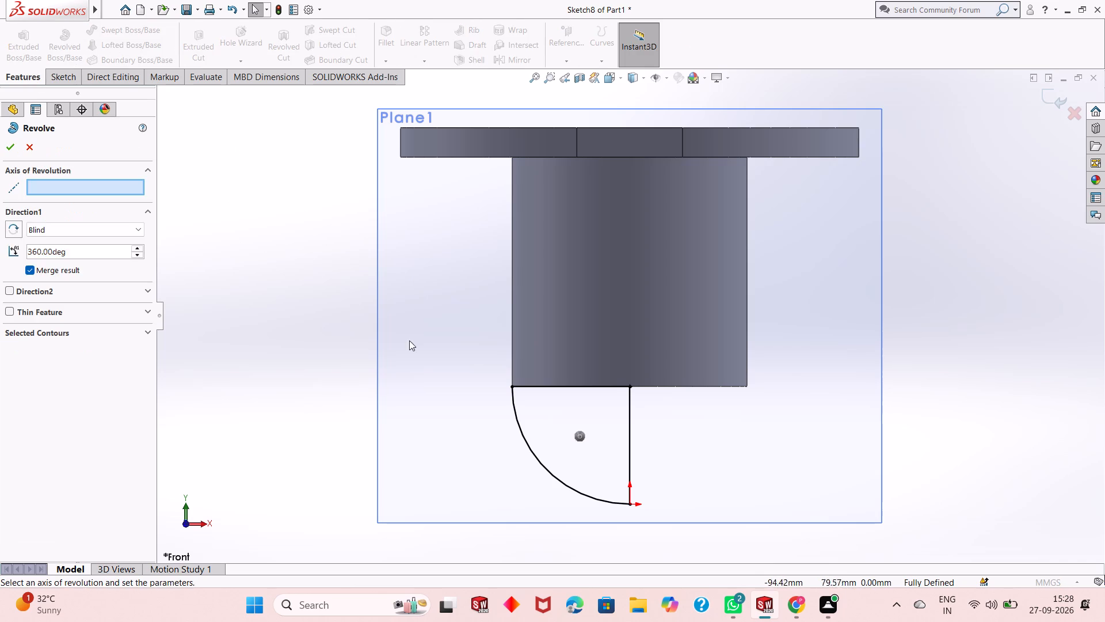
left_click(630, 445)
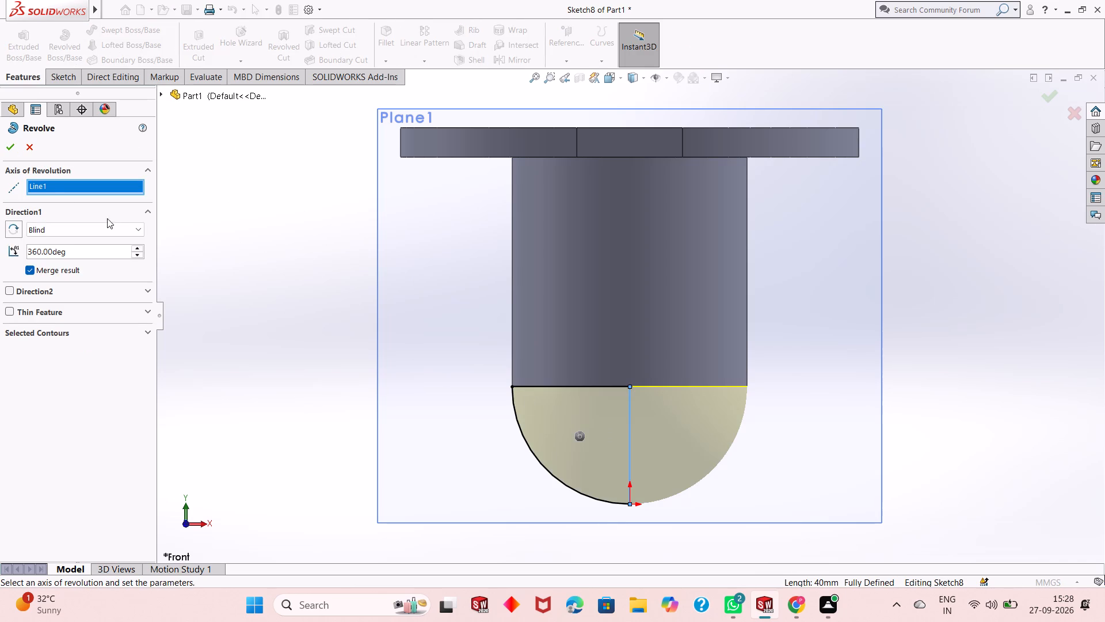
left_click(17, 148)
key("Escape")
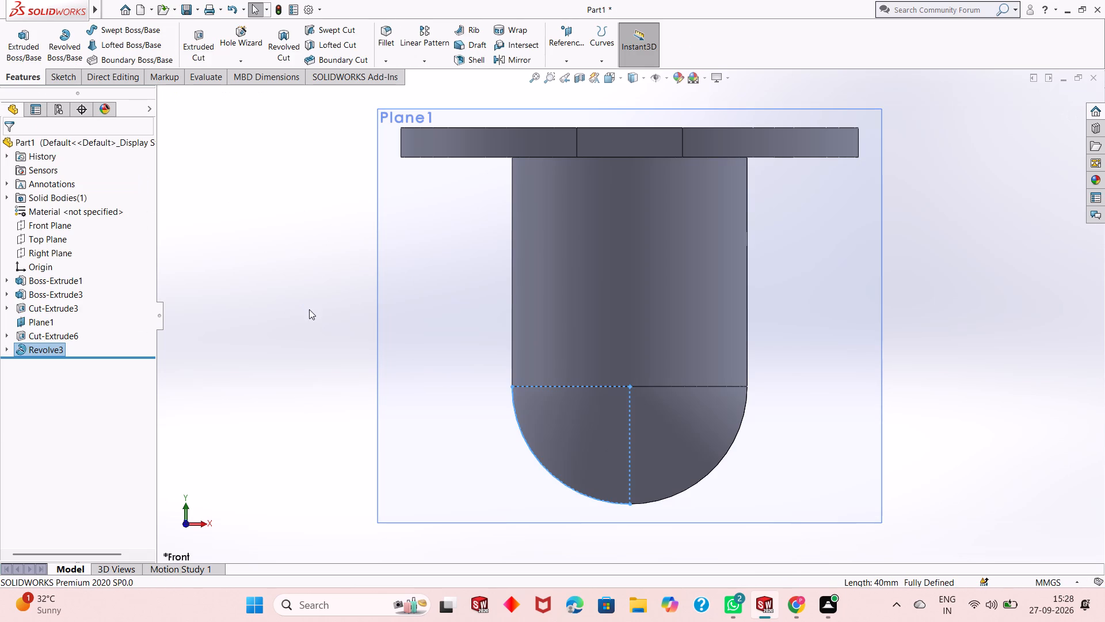
Examine the hemispherical lower end and the flange of the part from several angles.
middle_click_drag(309, 319, 388, 365)
scroll(388, 362, "up", 1)
scroll(640, 411, "up", 1)
middle_click(634, 402)
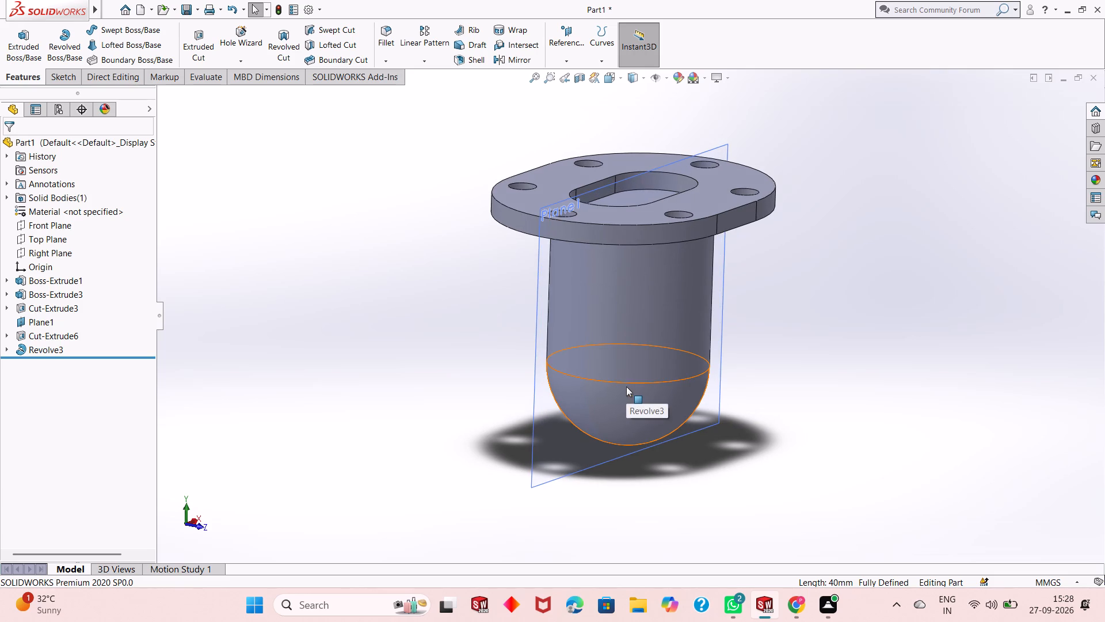
key("Escape")
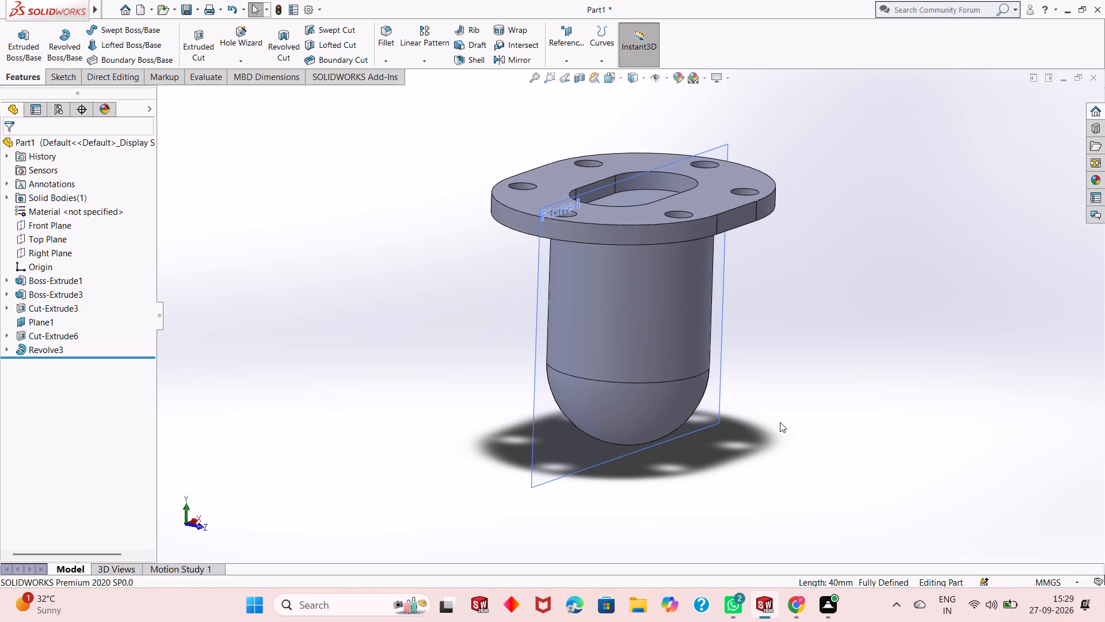
middle_click_drag(795, 452, 778, 424)
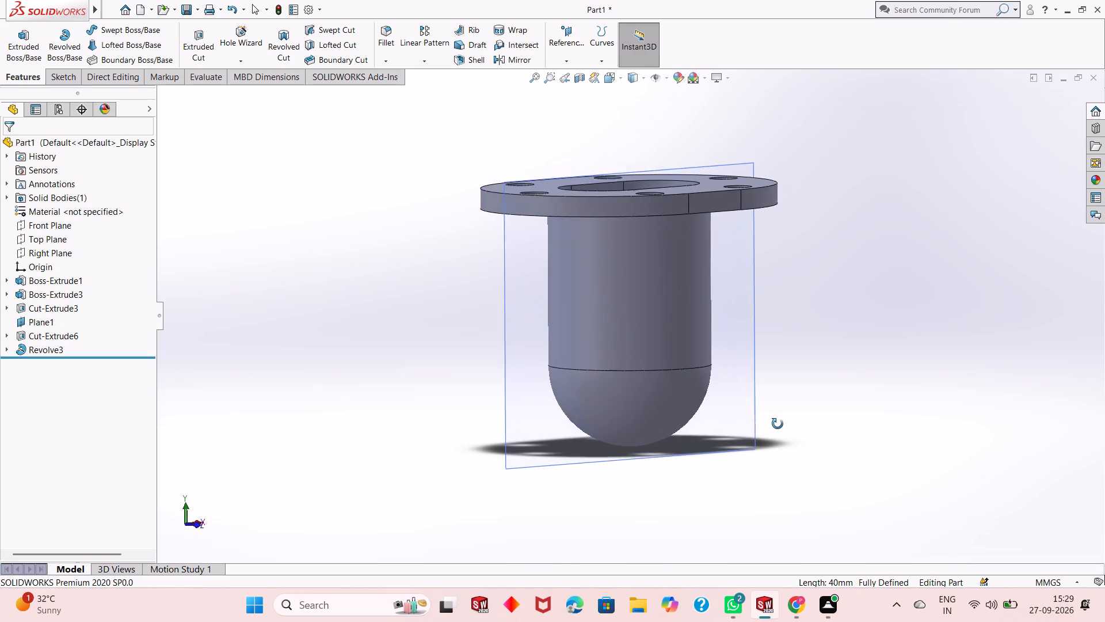
middle_click_drag(778, 424, 772, 427)
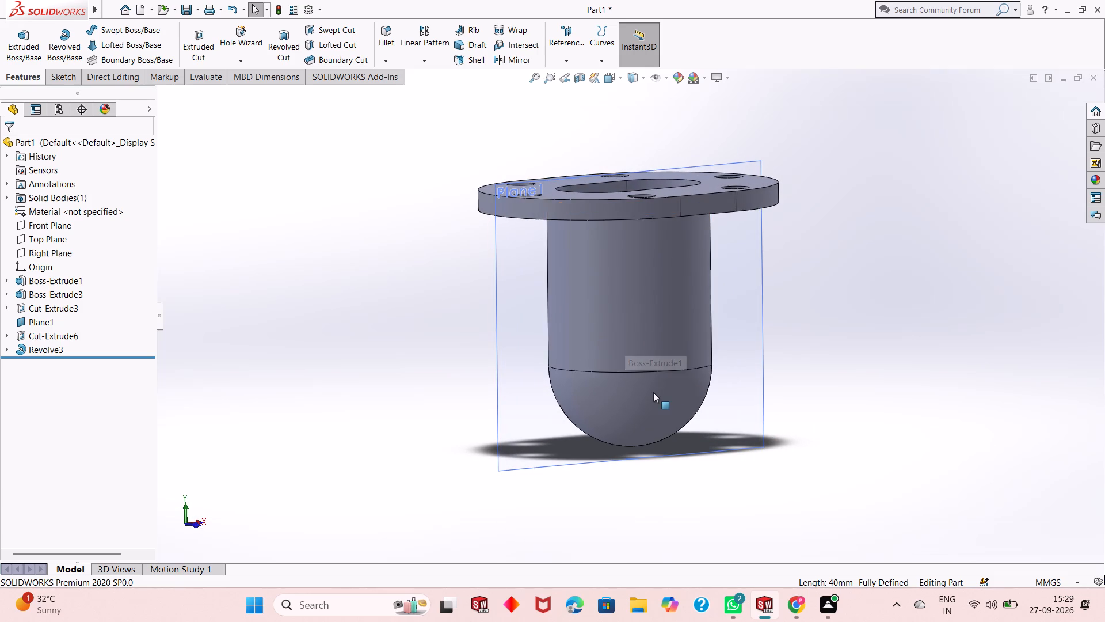
scroll(653, 393, "up", 1)
scroll(628, 312, "down", 1)
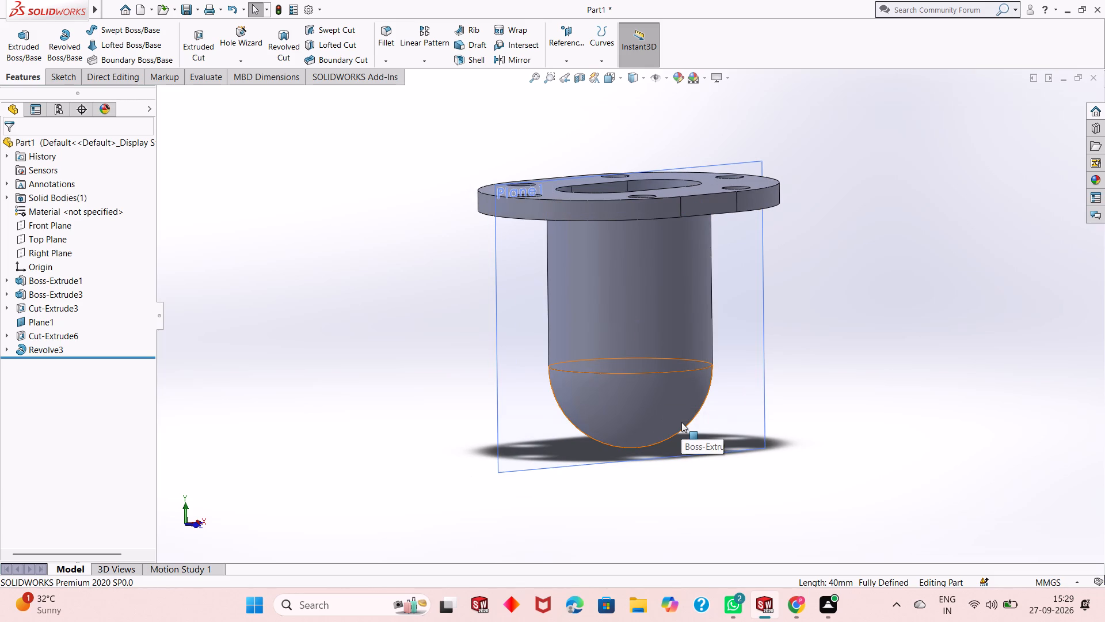
scroll(676, 426, "down", 2)
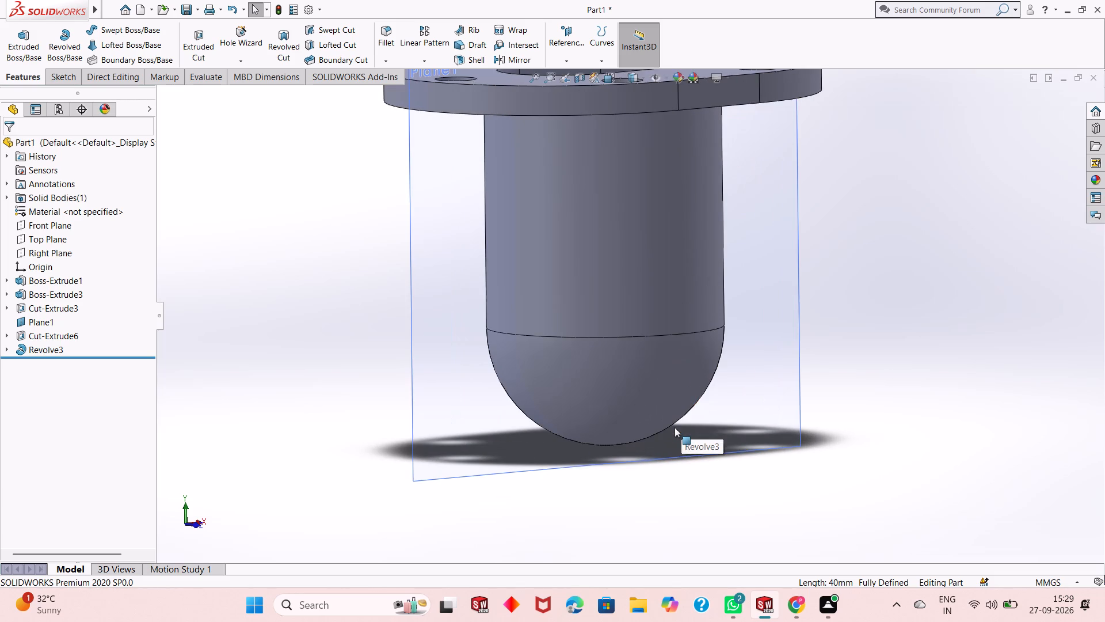
scroll(673, 427, "up", 2)
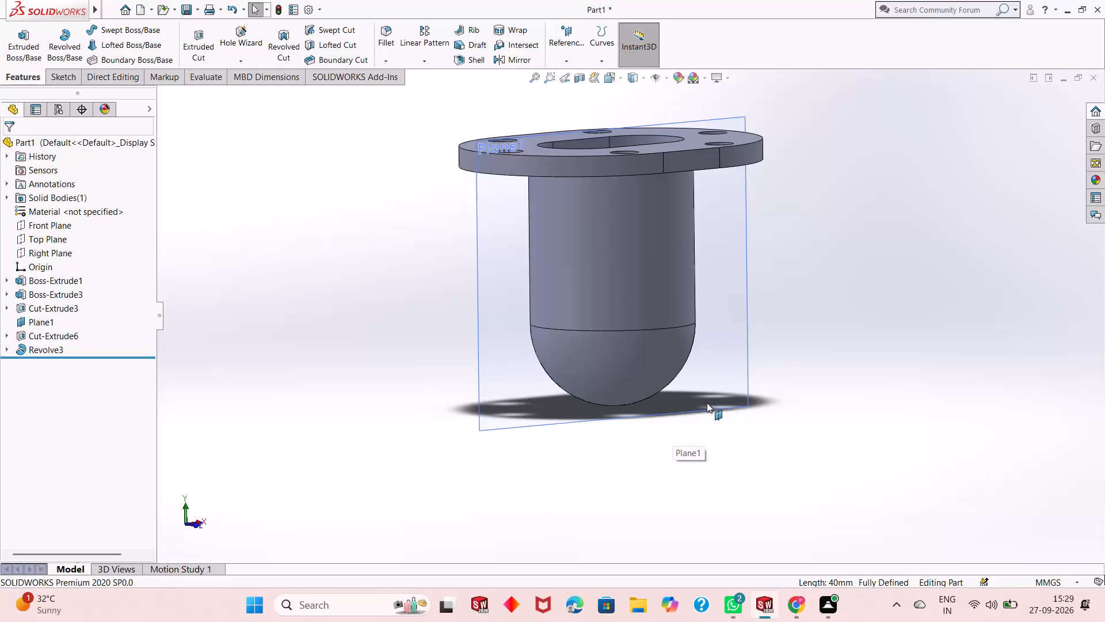
middle_click_drag(856, 329, 869, 382)
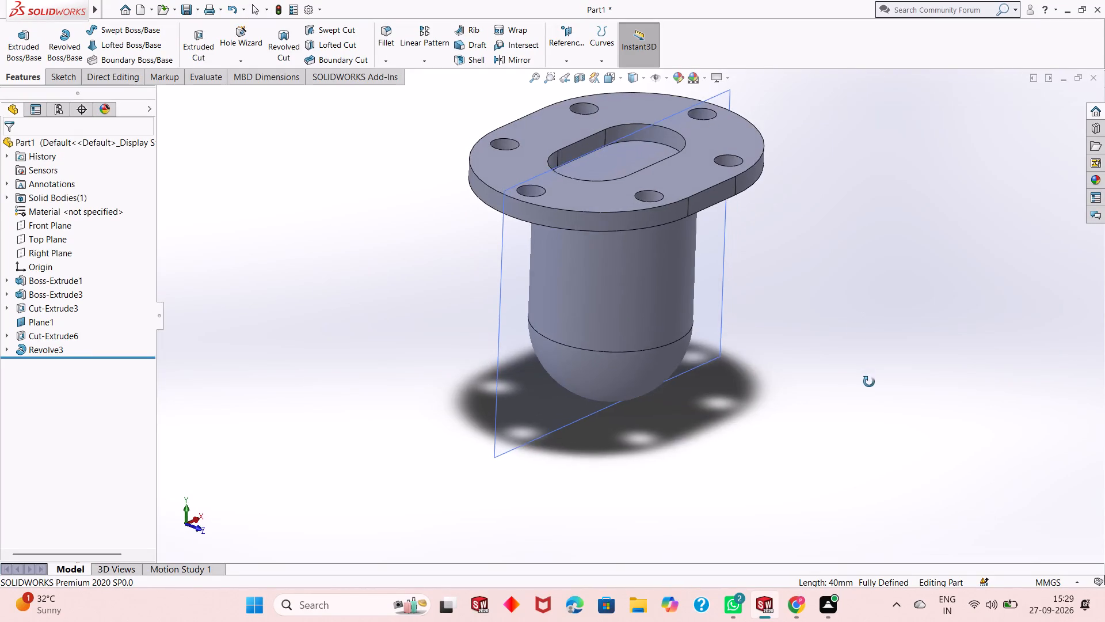
middle_click_drag(869, 382, 868, 361)
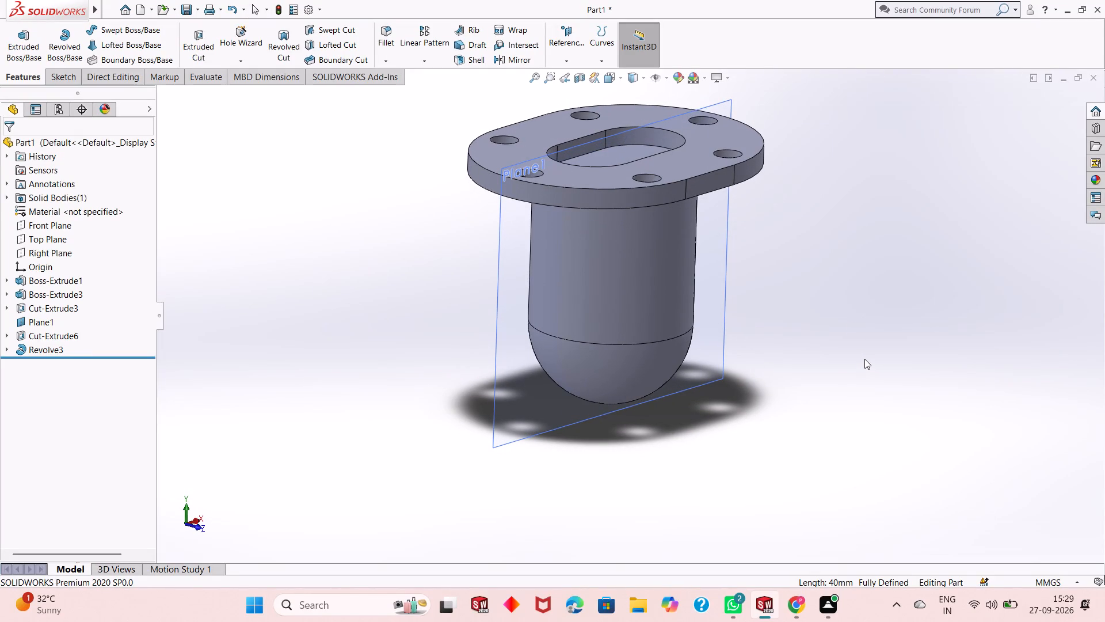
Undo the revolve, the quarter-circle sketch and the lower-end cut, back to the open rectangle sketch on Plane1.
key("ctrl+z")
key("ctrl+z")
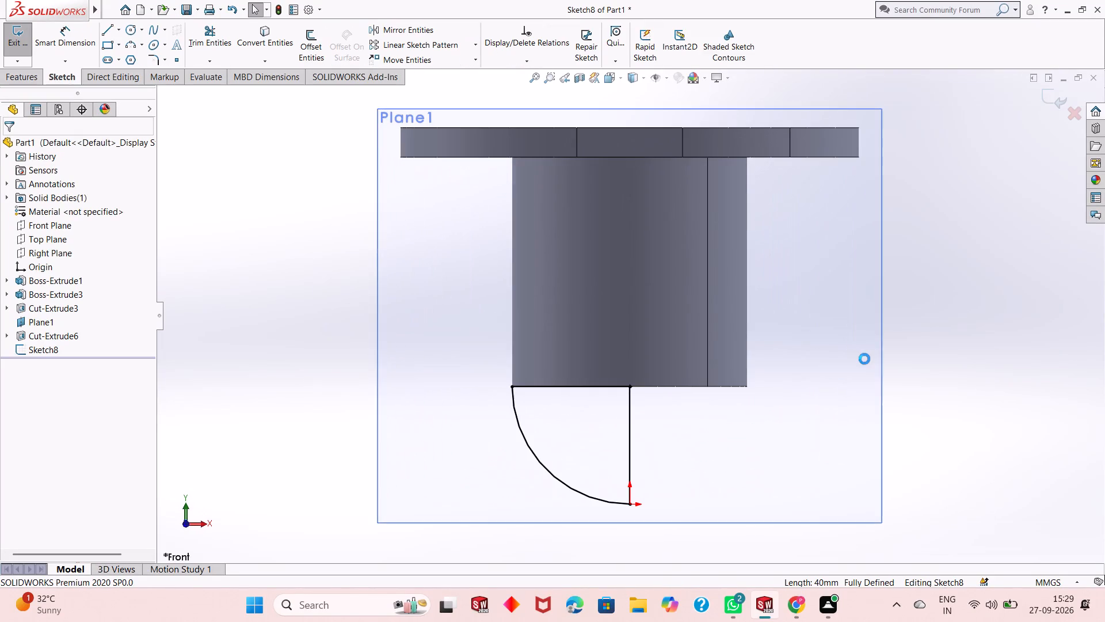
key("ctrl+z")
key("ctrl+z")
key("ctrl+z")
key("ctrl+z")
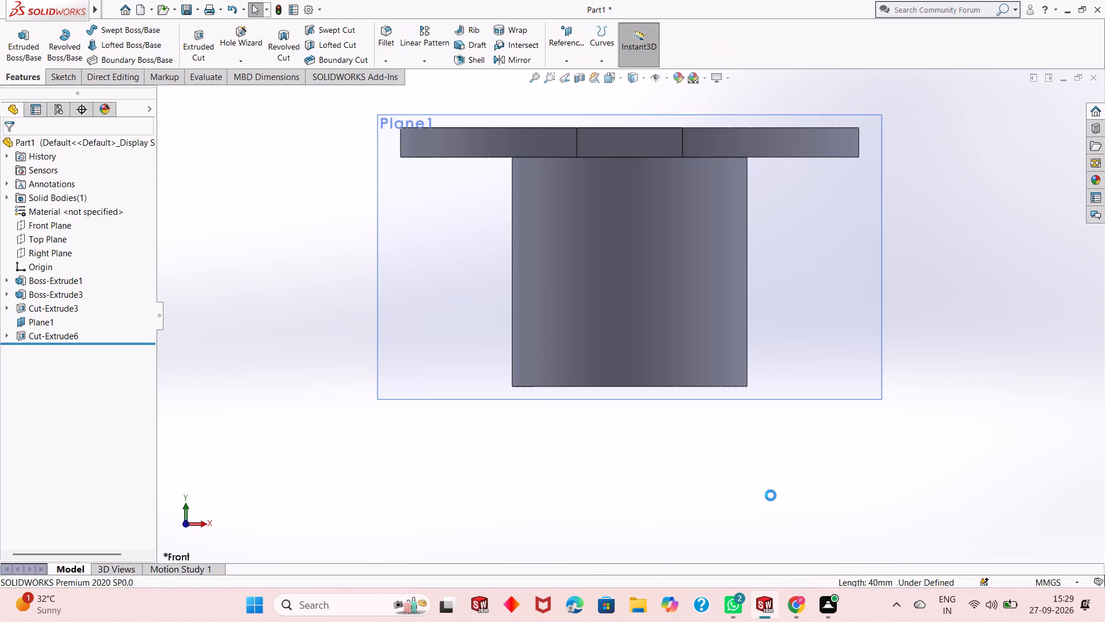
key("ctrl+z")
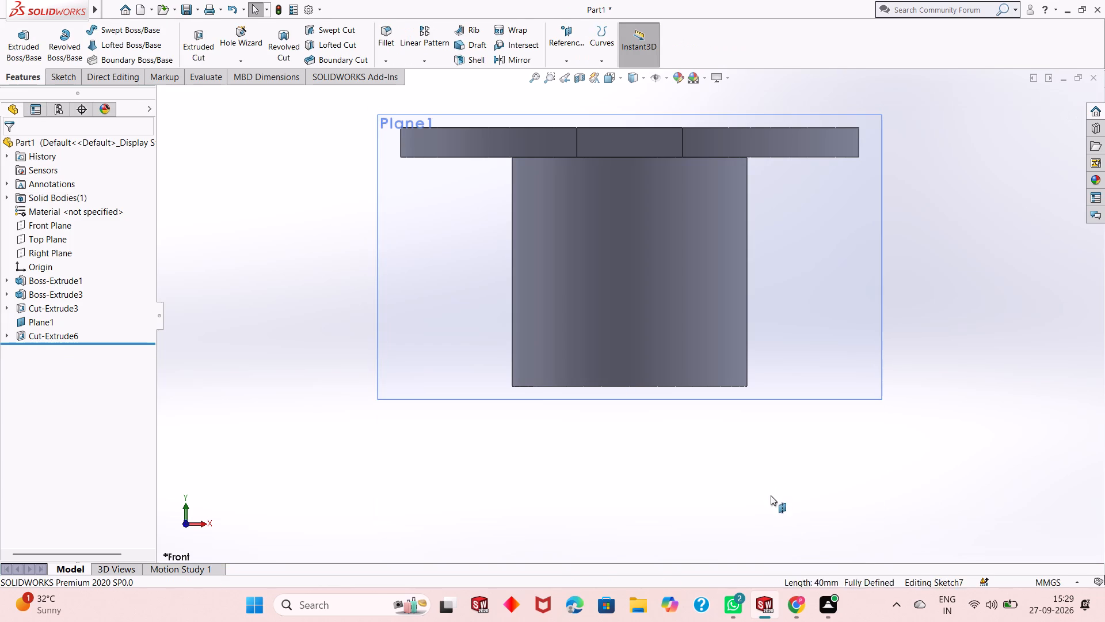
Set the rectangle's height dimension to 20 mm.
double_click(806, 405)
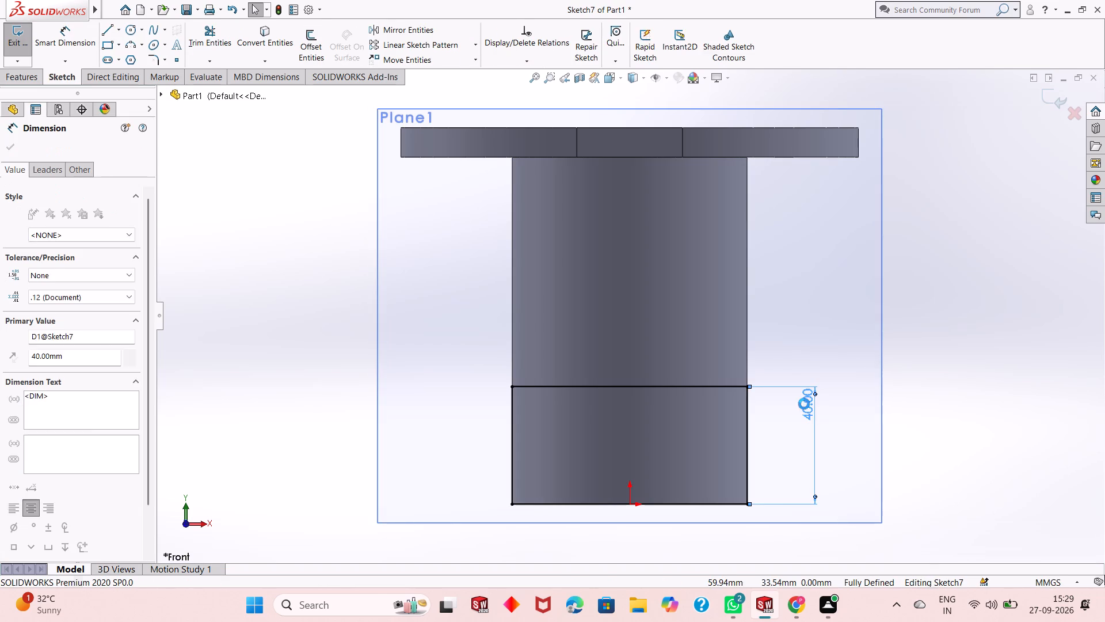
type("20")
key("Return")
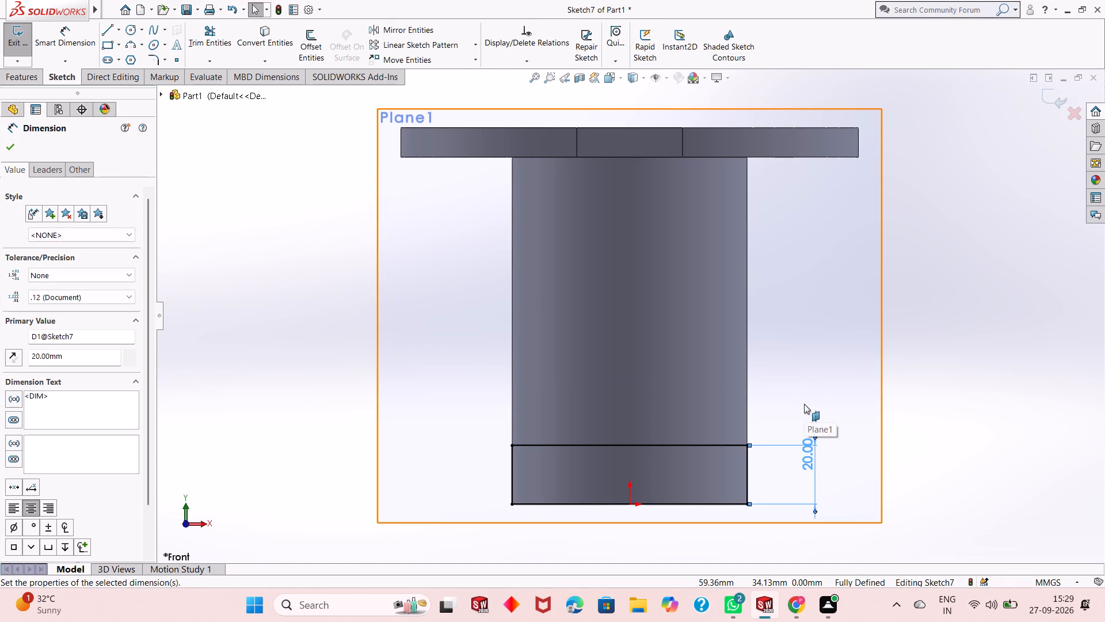
Set the rectangle's height dimension to 25 mm.
double_click(811, 456)
type("25")
key("Return")
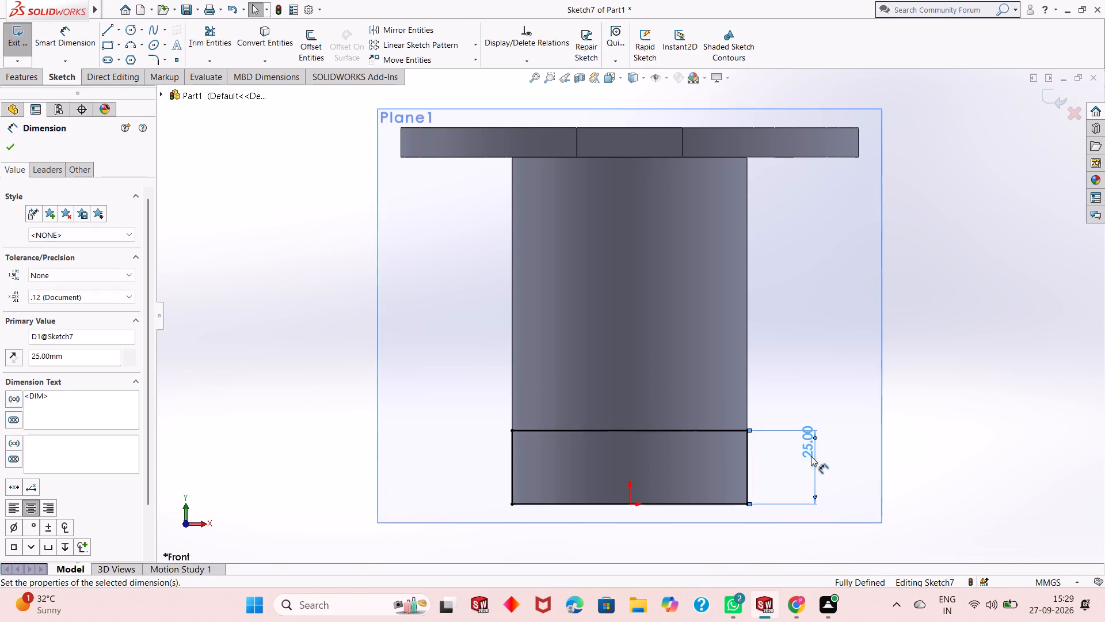
left_click(4, 152)
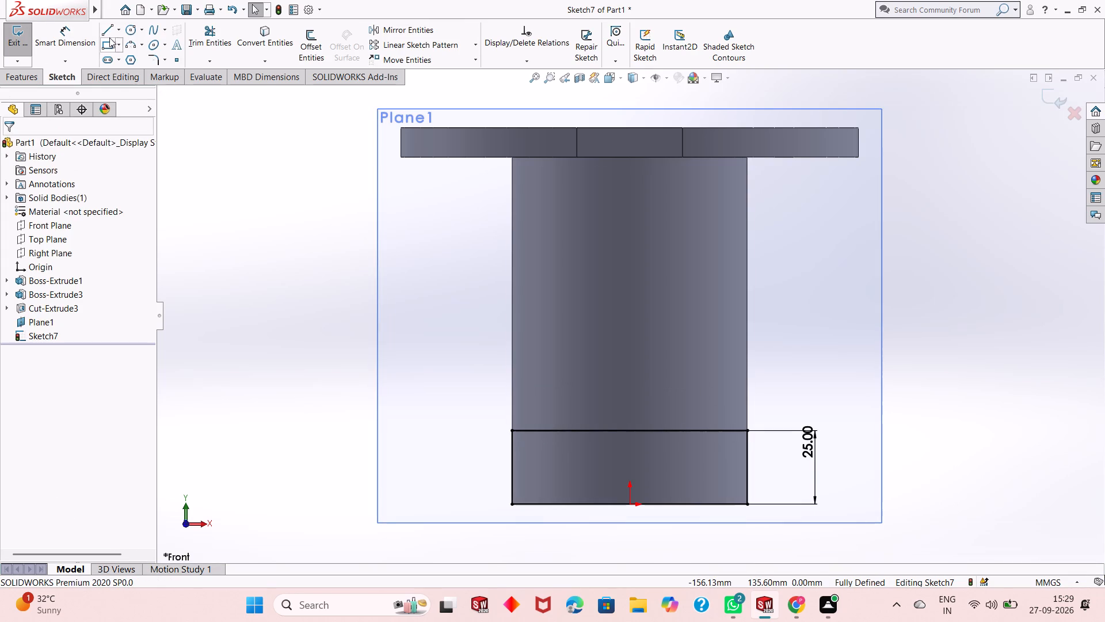
Draw a three-point arc from the rectangle's upper-left corner to the origin, entering 40 mm as its radius.
left_click(127, 45)
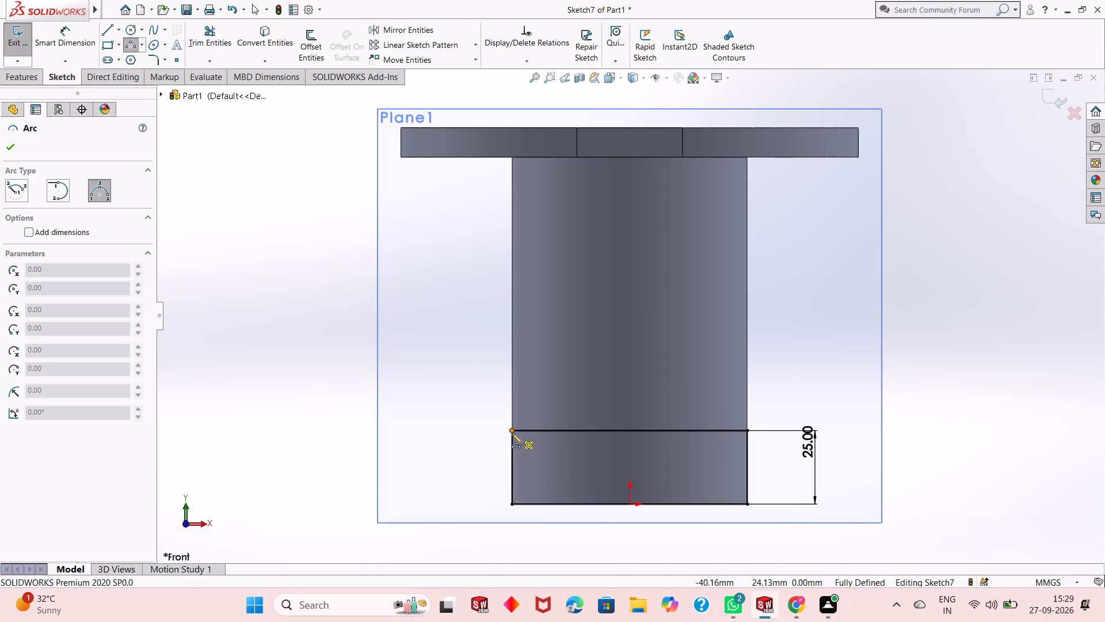
left_click(512, 433)
left_click(631, 501)
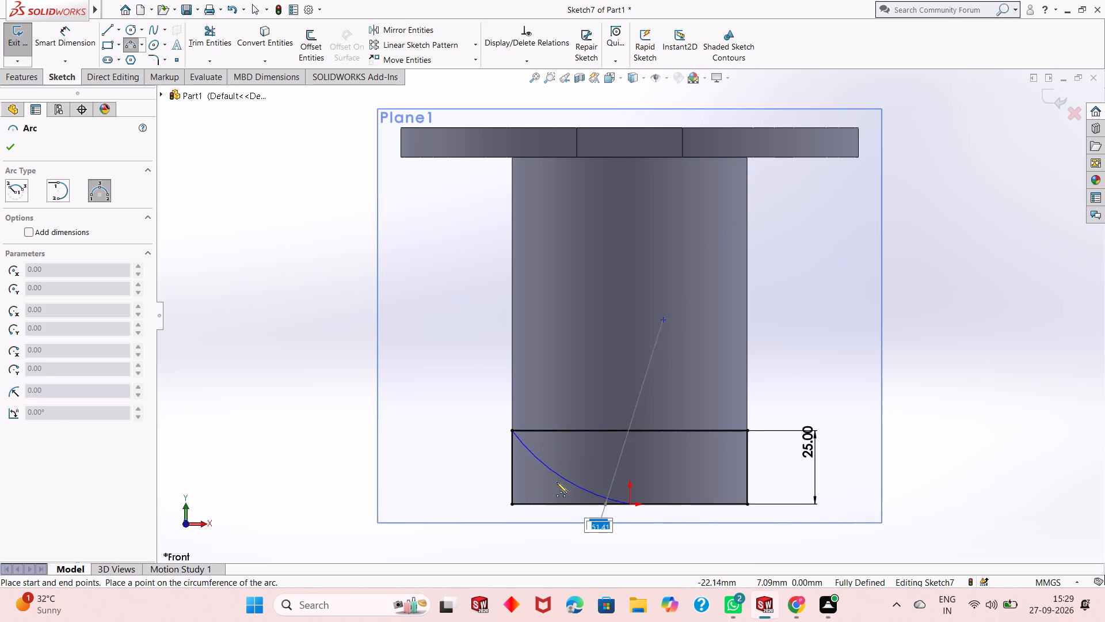
type("40")
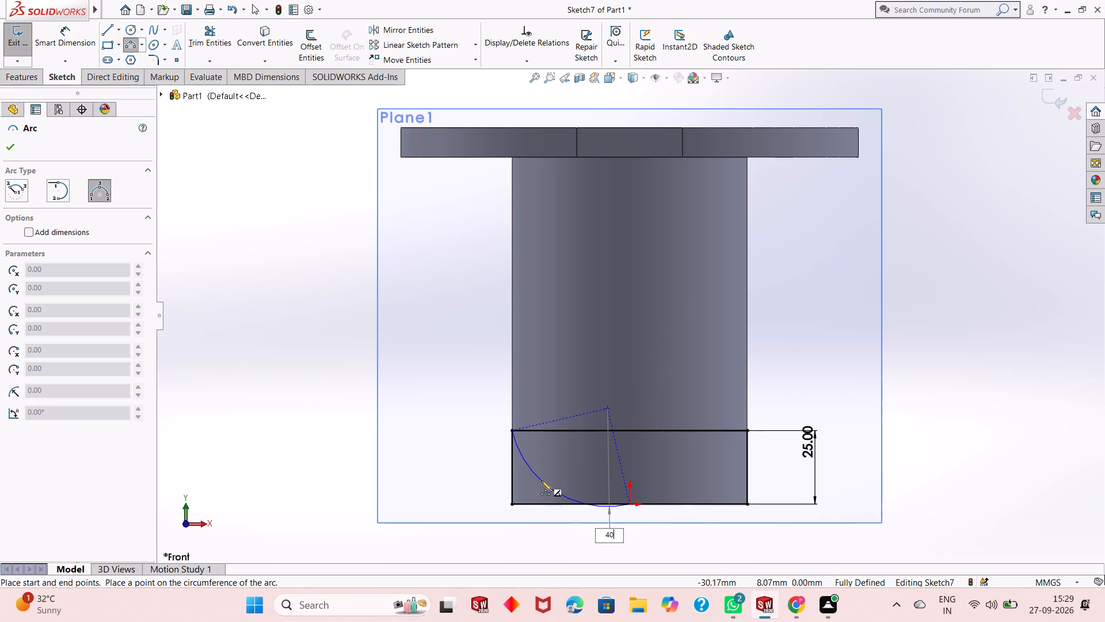
key("Return")
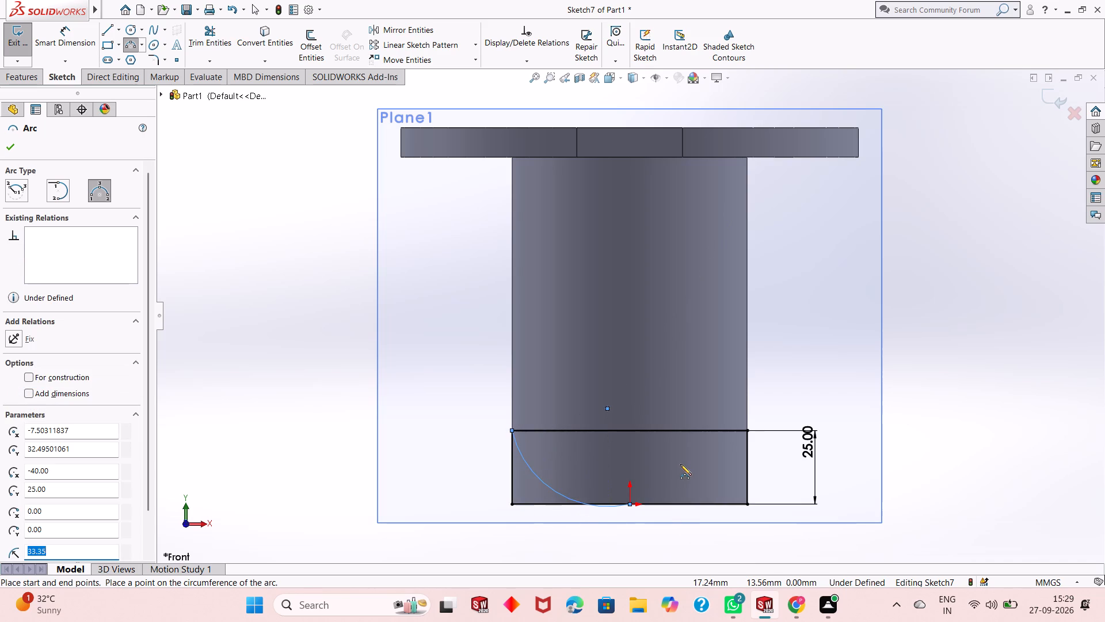
key("Escape")
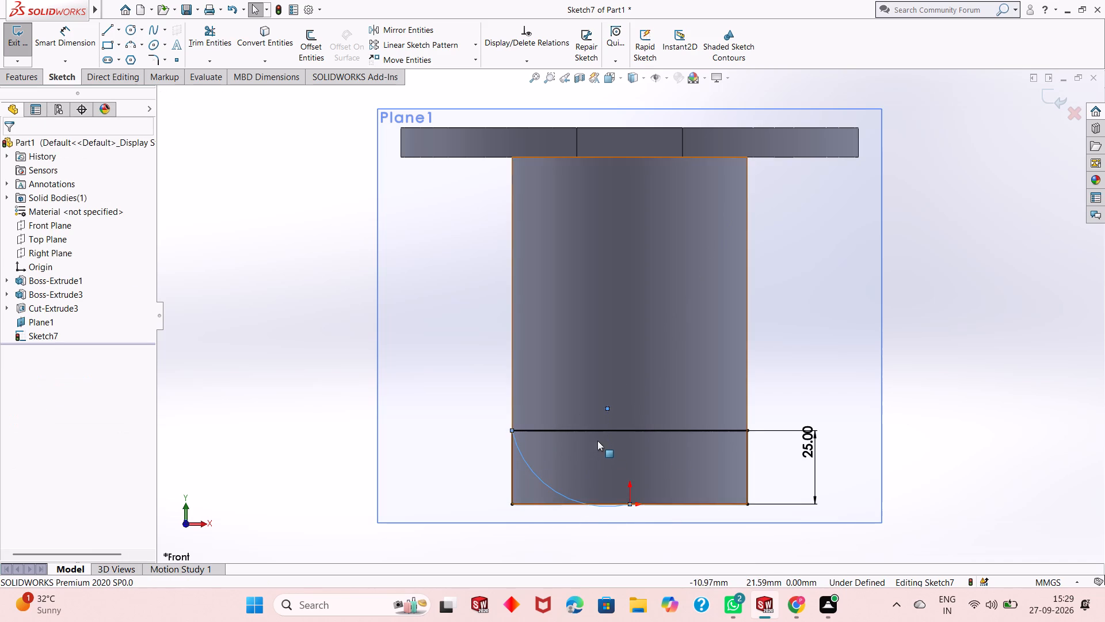
Undo the three-point arc in the rectangle sketch.
key("ctrl+z")
Cut away the cylinder's lower end with an Extruded Cut of the 25 mm high rectangle sketch.
left_click(24, 83)
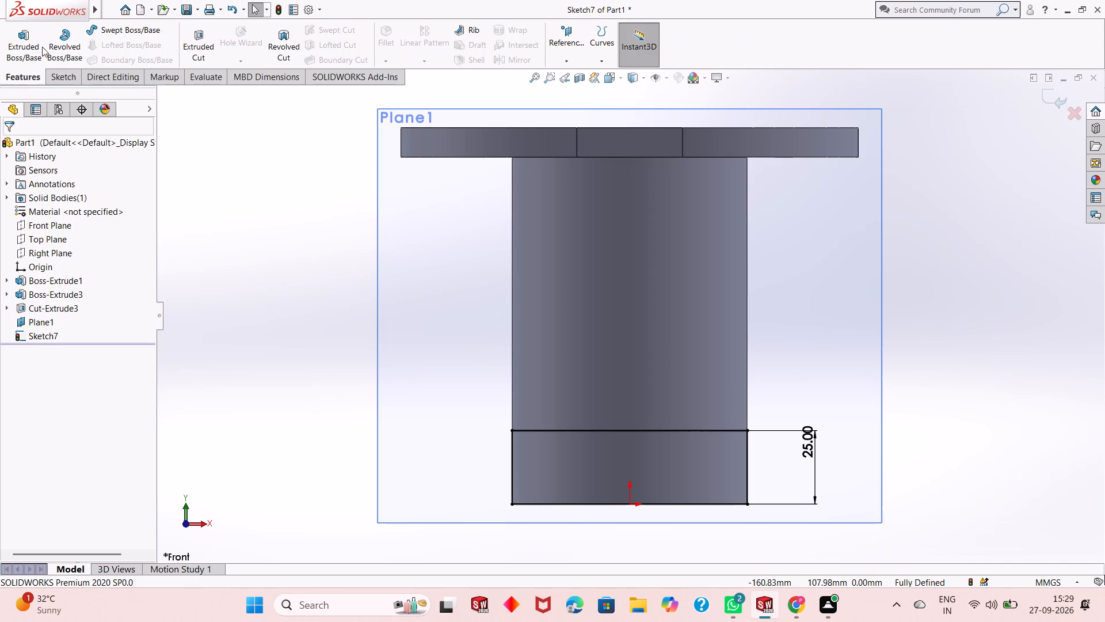
left_click(192, 42)
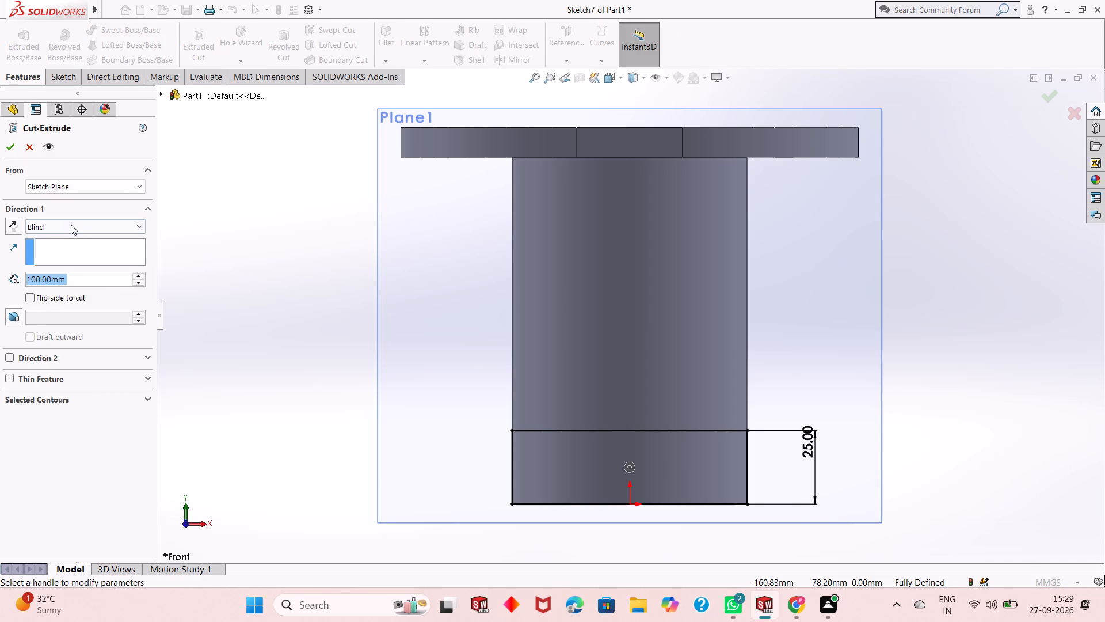
left_click(71, 225)
left_click(99, 316)
left_click(6, 149)
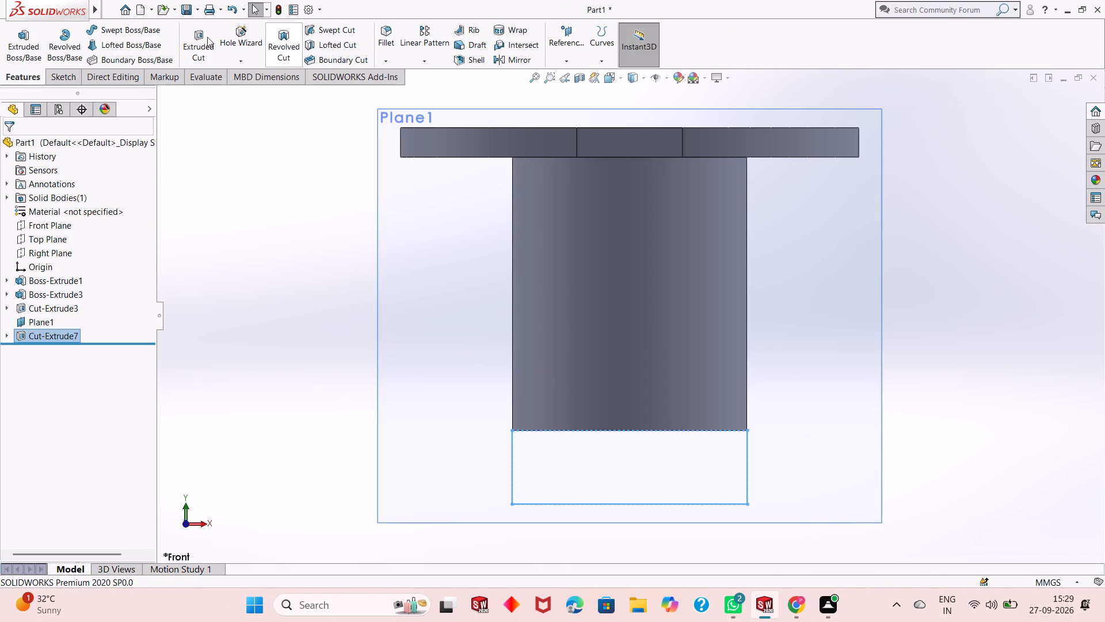
On Plane1, sketch a 25 mm vertical line from the origin up to the cylinder's bottom edge and a 40 mm horizontal line to its left corner.
left_click(74, 73)
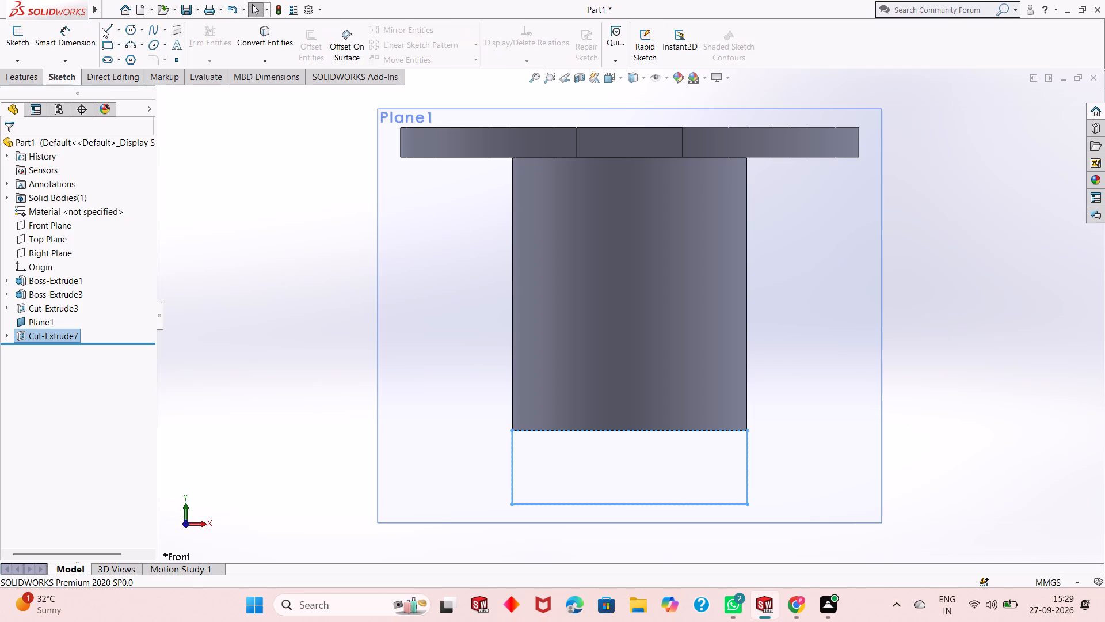
left_click(102, 27)
left_click(633, 467)
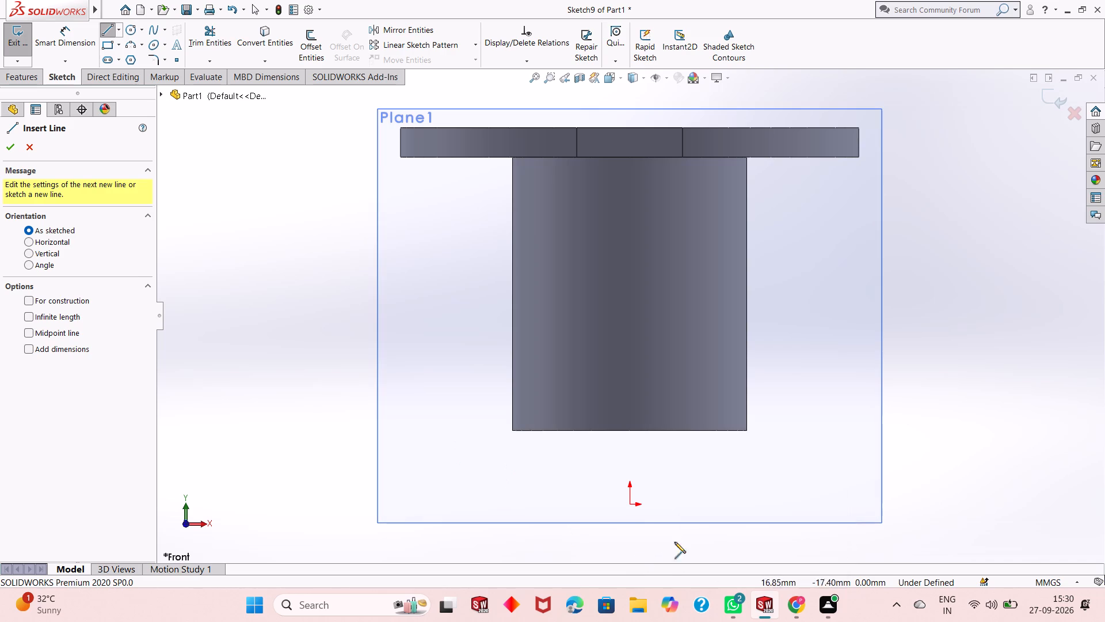
left_click(631, 505)
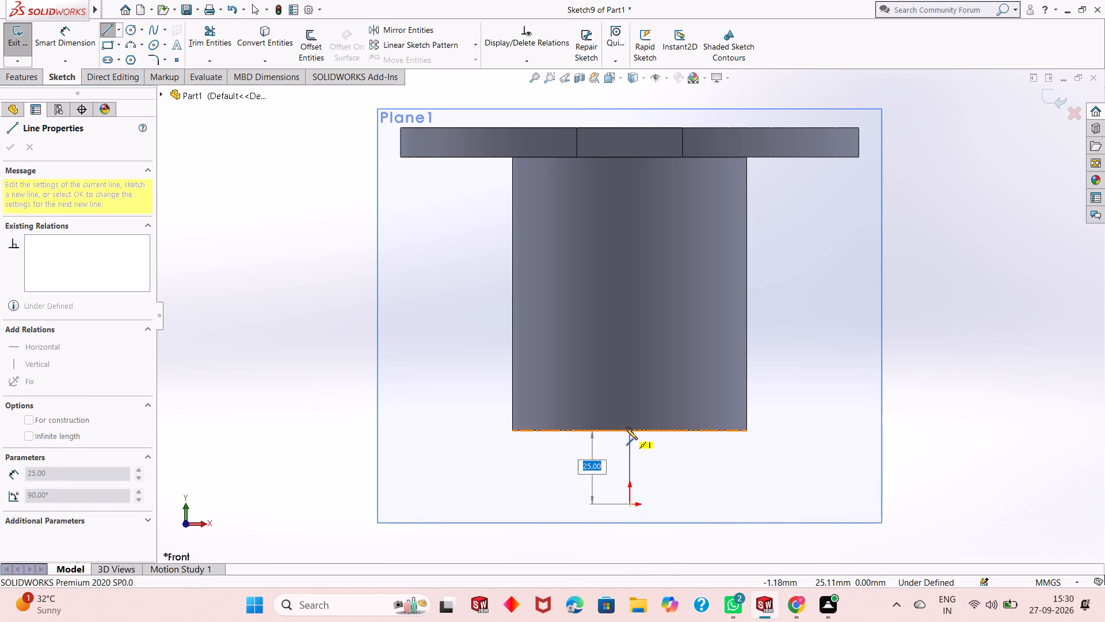
left_click(626, 428)
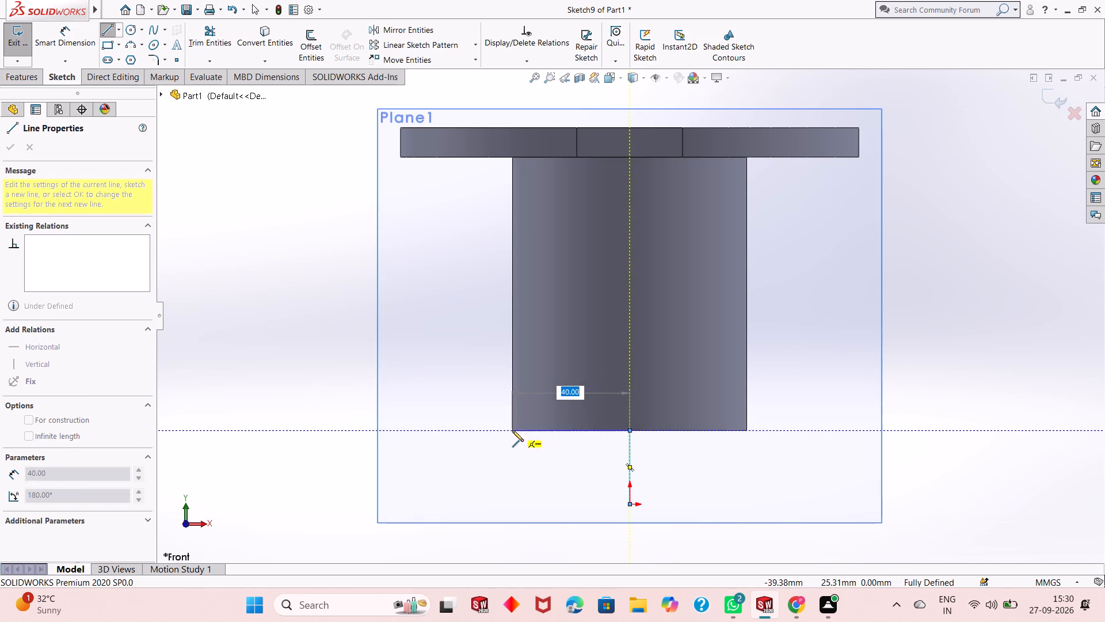
left_click(512, 431)
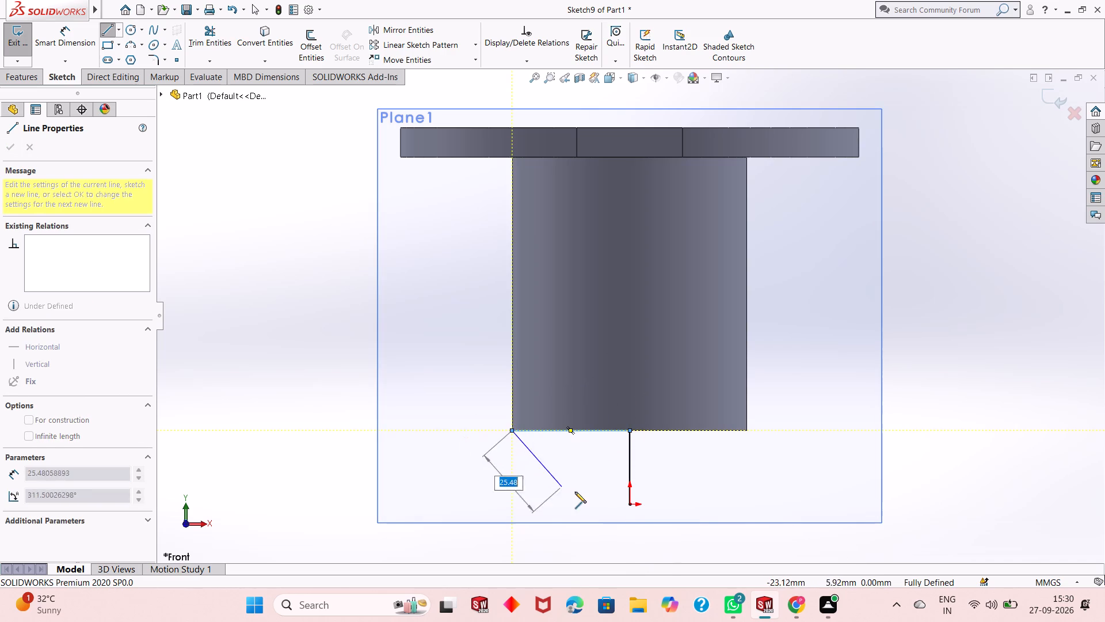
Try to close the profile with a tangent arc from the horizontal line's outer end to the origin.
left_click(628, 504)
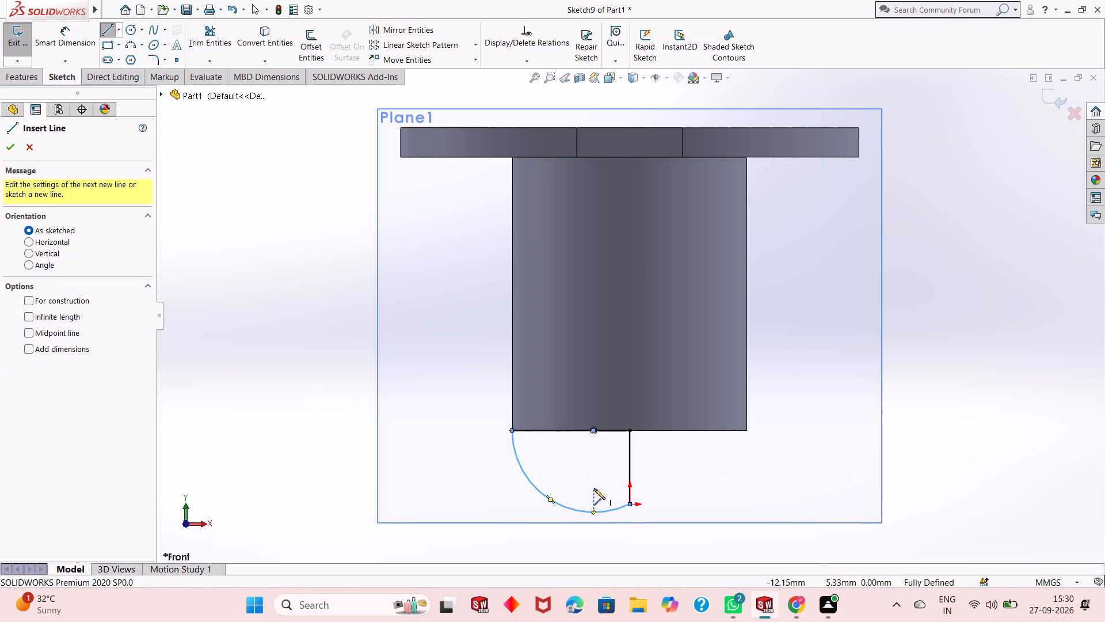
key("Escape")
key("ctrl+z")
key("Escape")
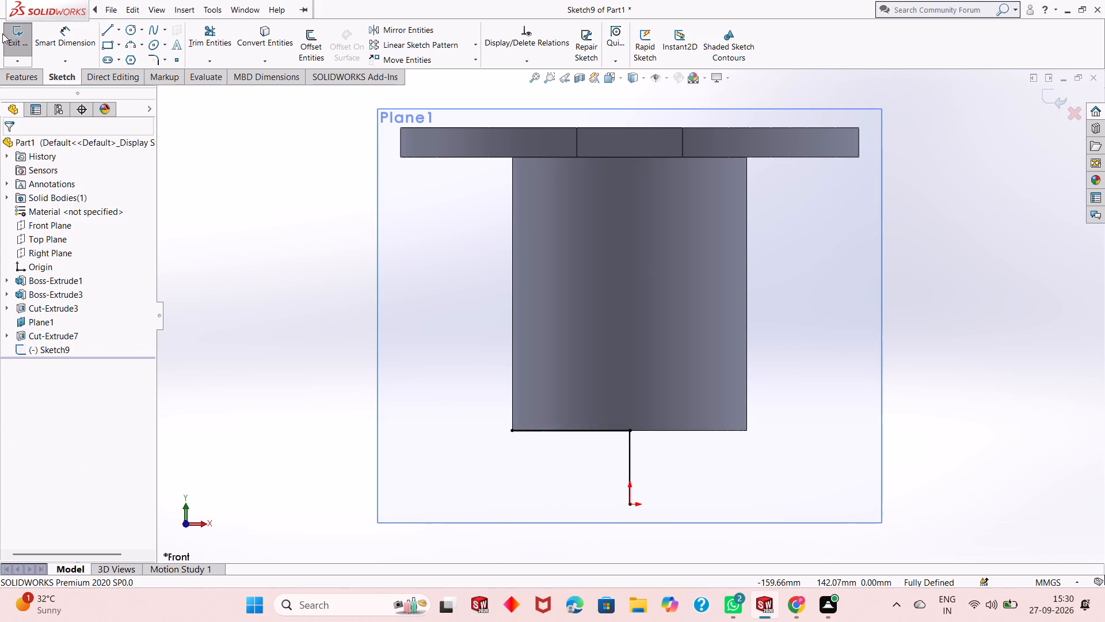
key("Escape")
Close the profile with a three-point arc from the horizontal line's outer end to the origin, entering a 40 mm radius.
left_click(129, 43)
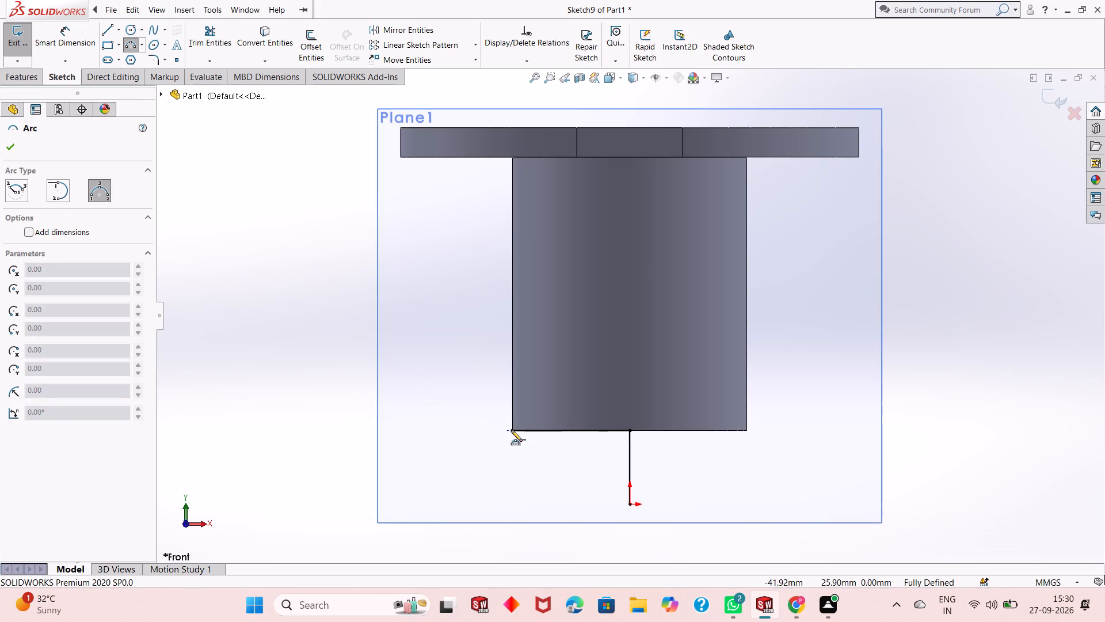
left_click(512, 433)
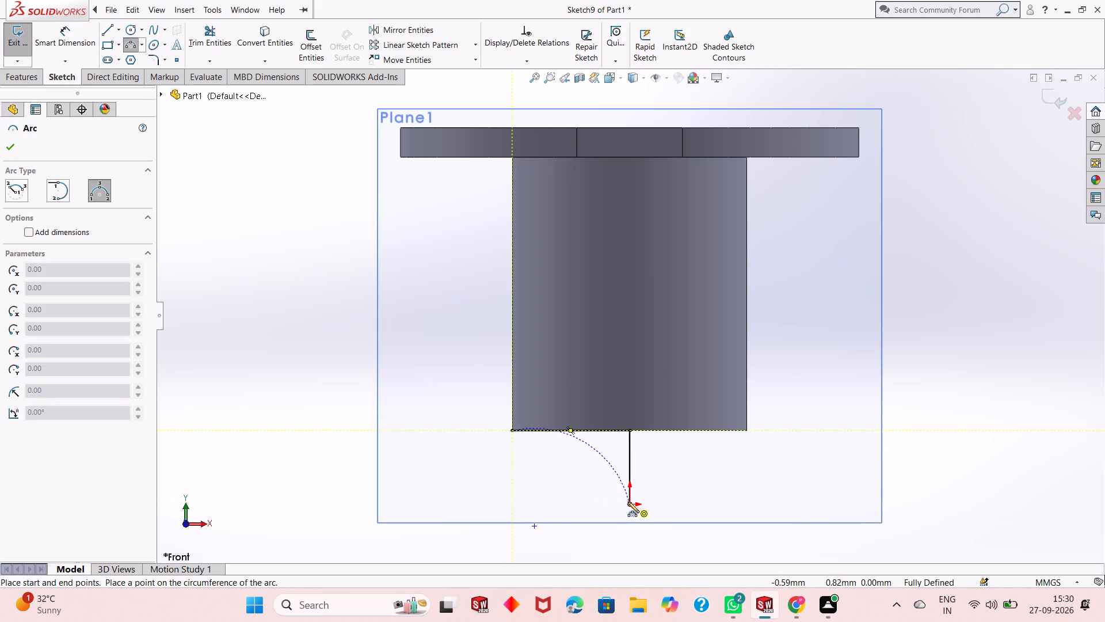
left_click(628, 502)
type("40")
key("Return")
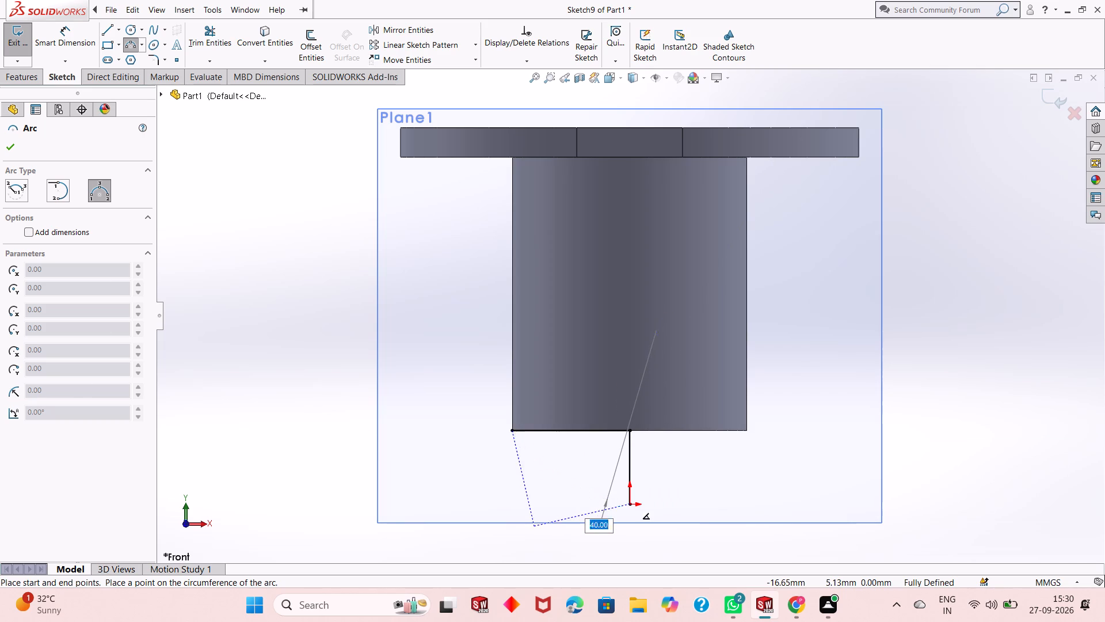
key("Escape")
key("Escape")
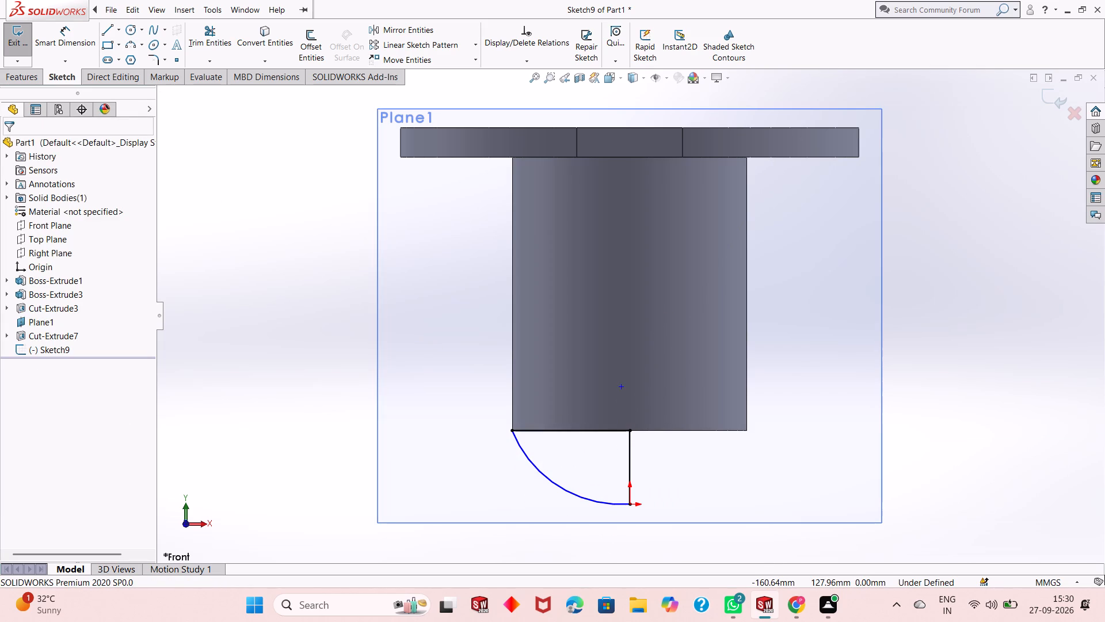
left_click(125, 45)
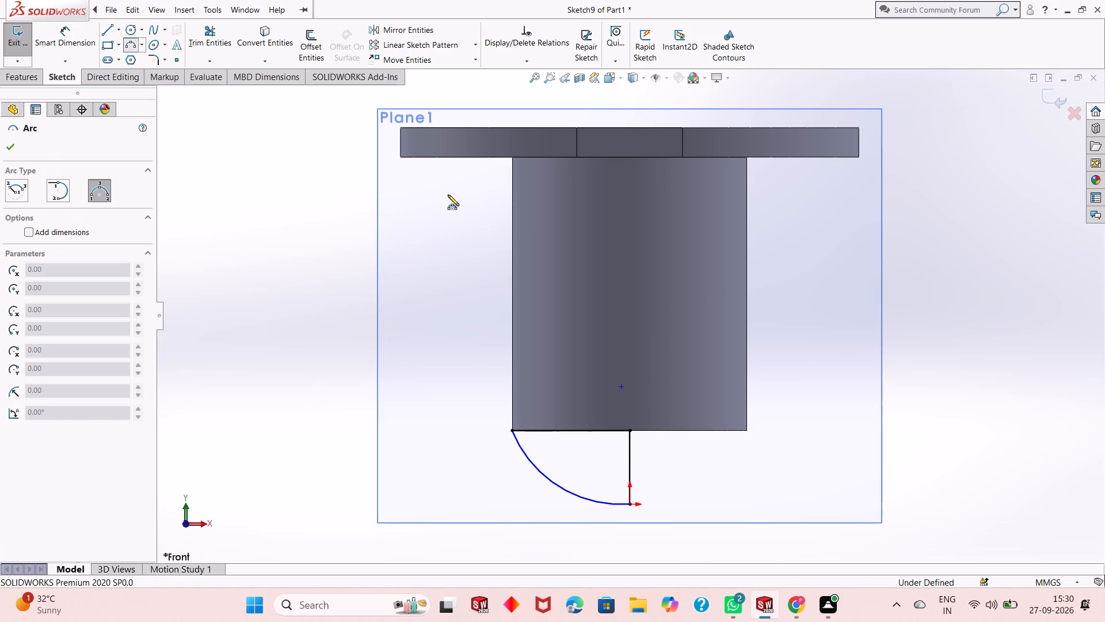
key("Escape")
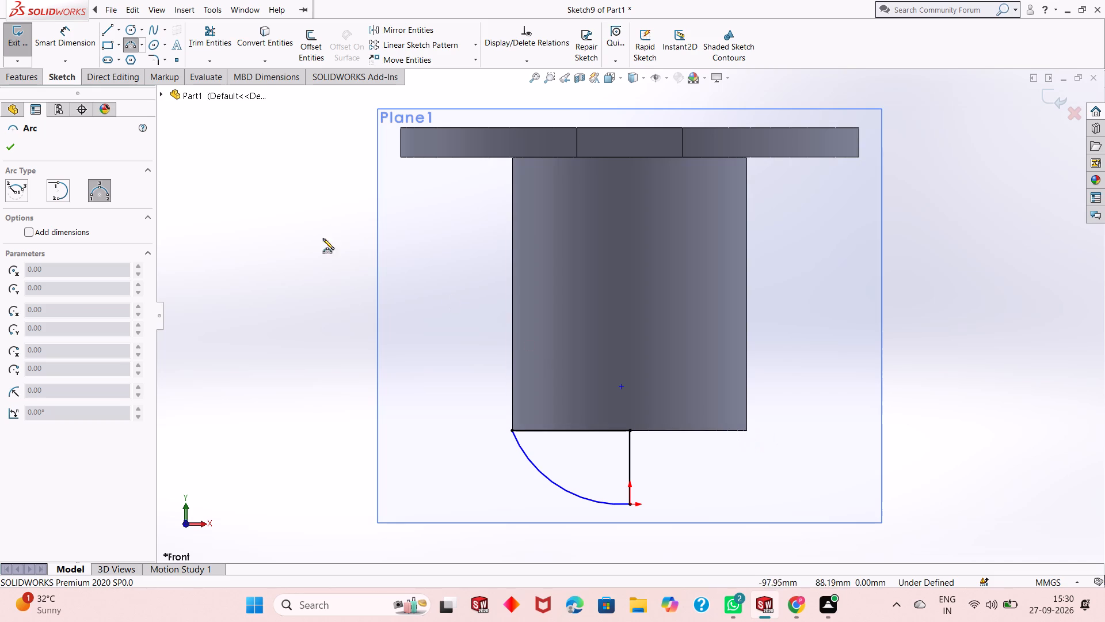
Add a 40 mm radius dimension to the arc.
left_click(68, 50)
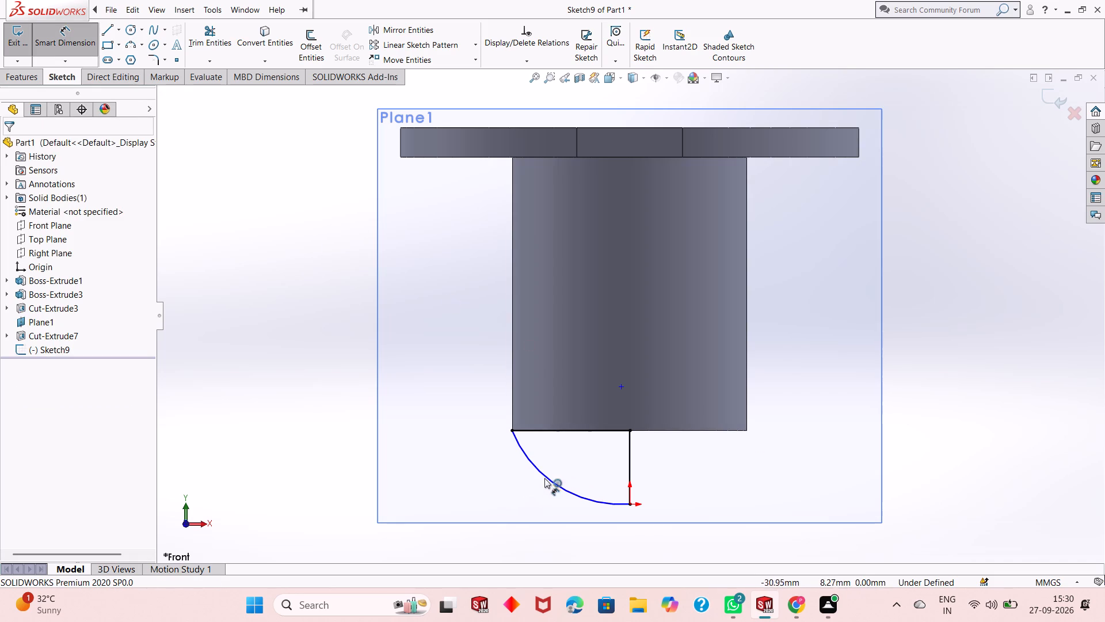
left_click_drag(540, 477, 527, 480)
left_click(172, 445)
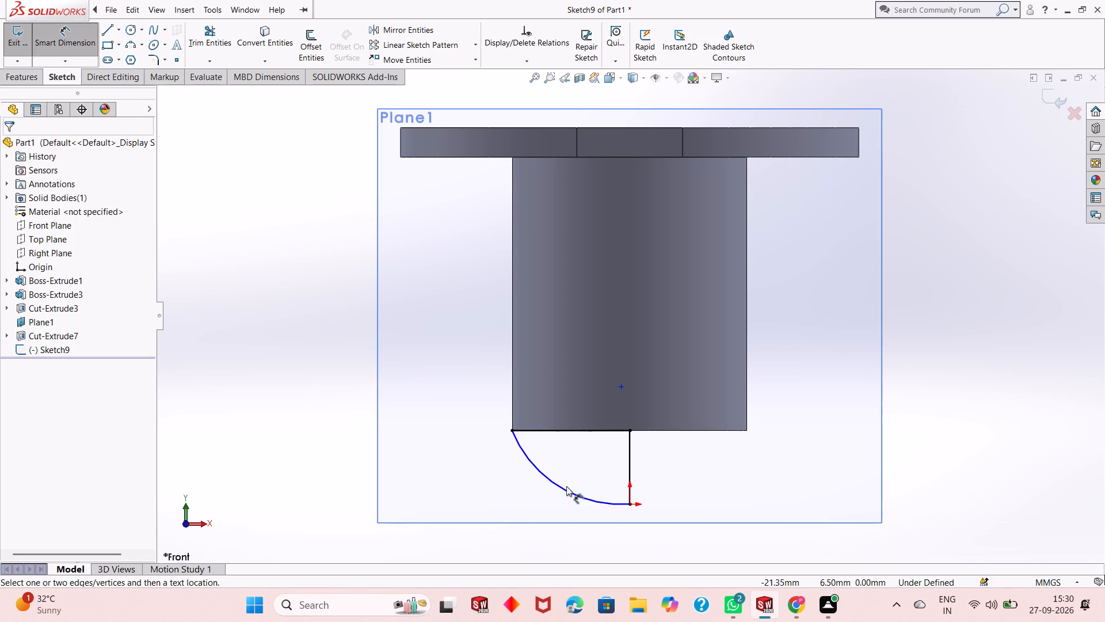
left_click(565, 488)
left_click(321, 488)
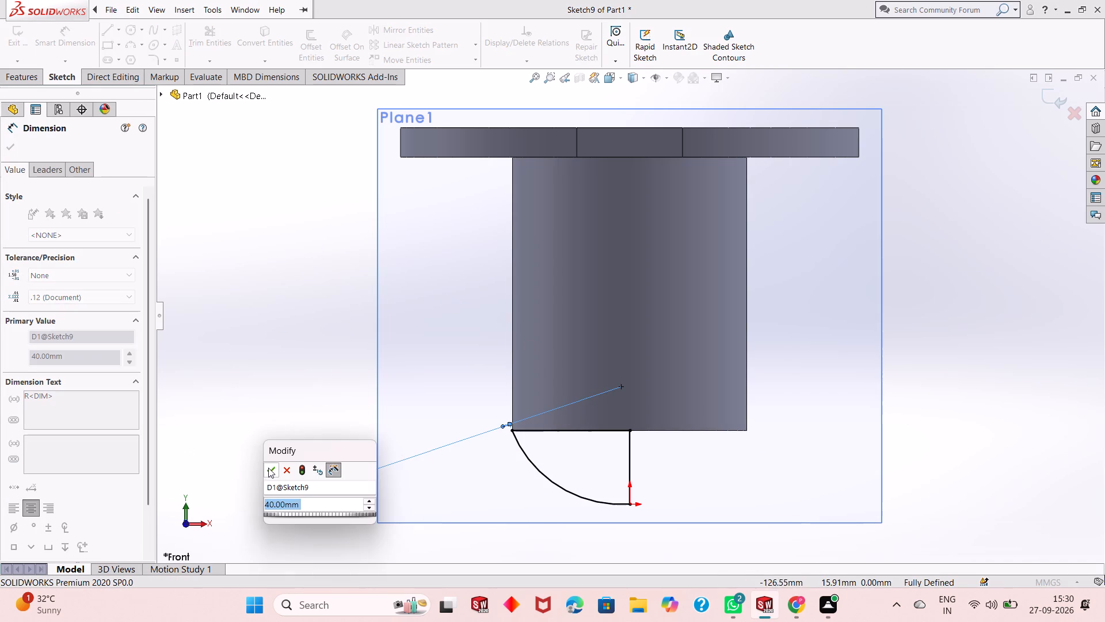
left_click(268, 468)
left_click(11, 149)
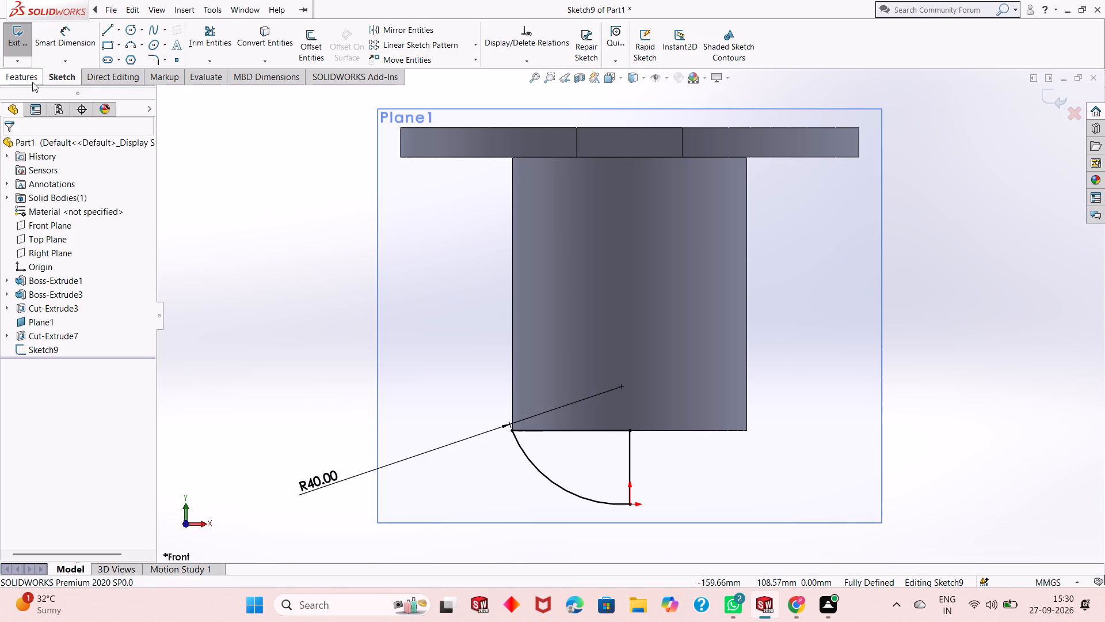
Revolve the closed arc profile 360° about the 25 mm vertical line, merged with the cylinder.
left_click(32, 71)
left_click(39, 39)
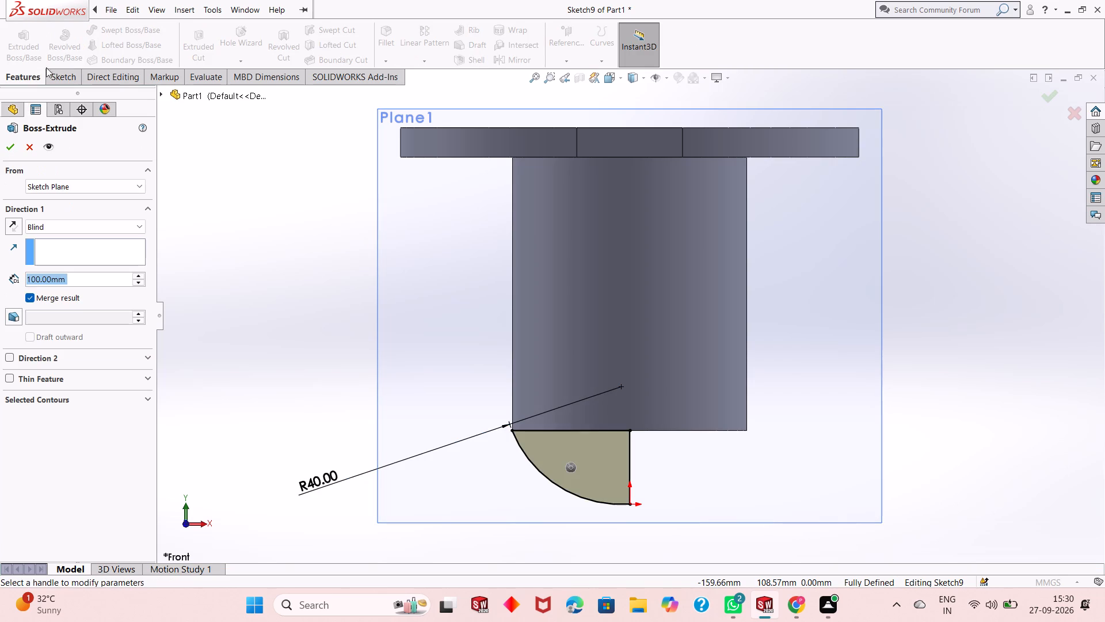
left_click(31, 152)
left_click(66, 50)
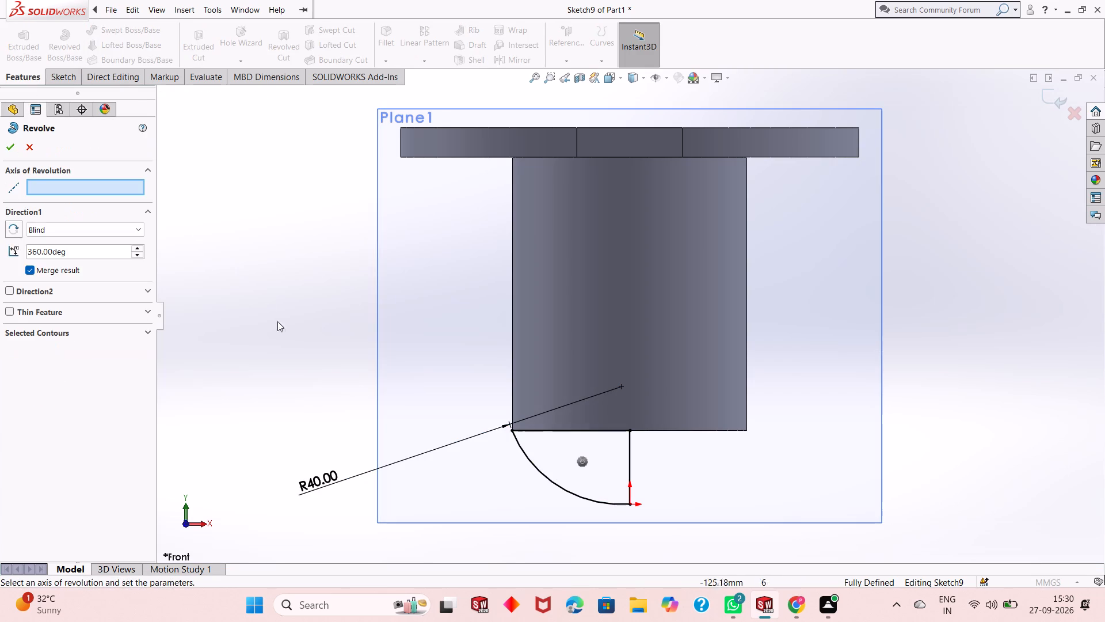
left_click(631, 465)
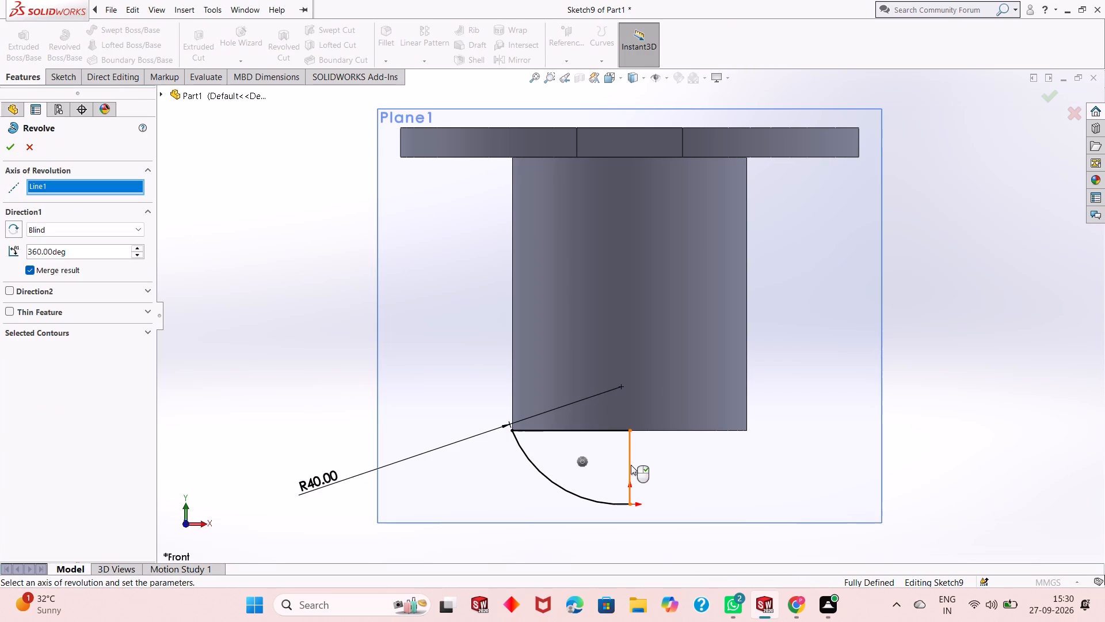
left_click(12, 146)
key("Escape")
Hide Plane1 in the model.
middle_click_drag(487, 362, 509, 401)
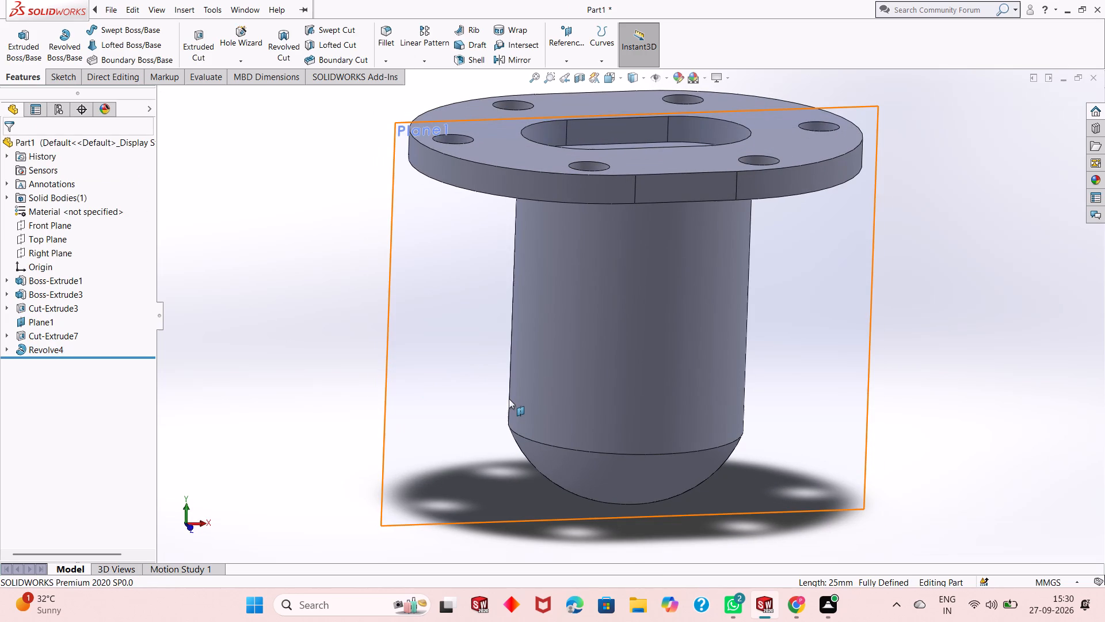
scroll(628, 420, "up", 2)
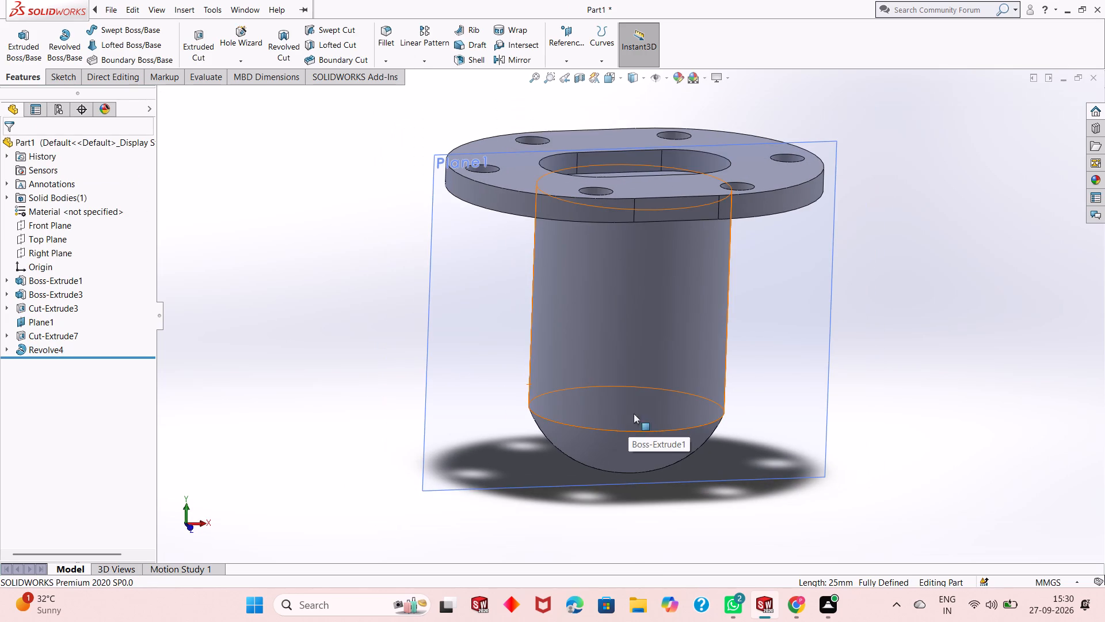
middle_click_drag(759, 394, 814, 400)
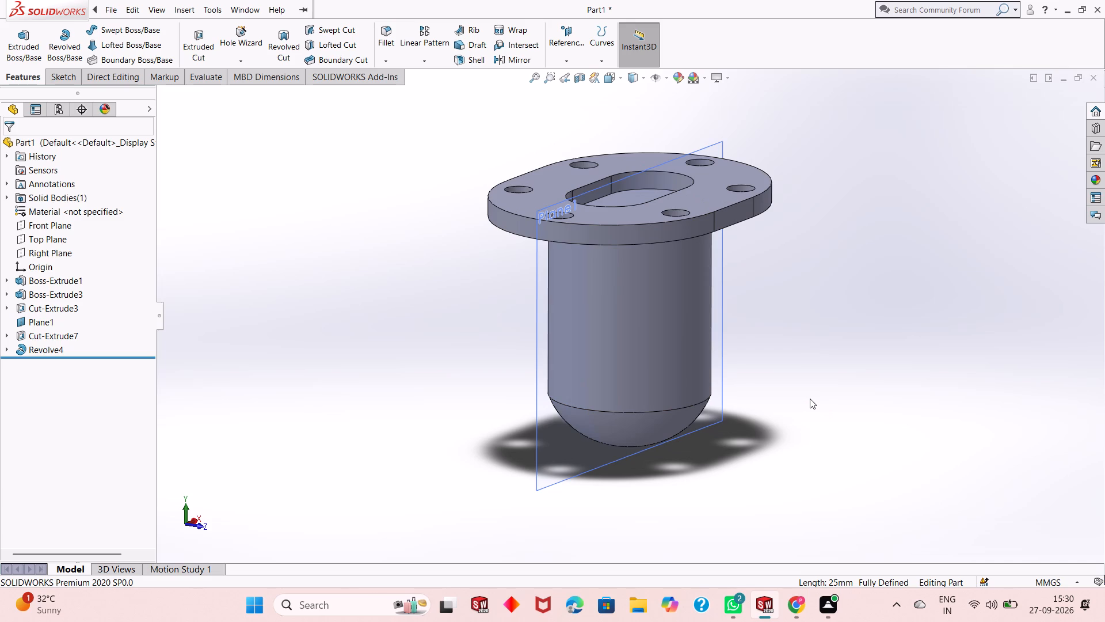
middle_click_drag(742, 356, 726, 340)
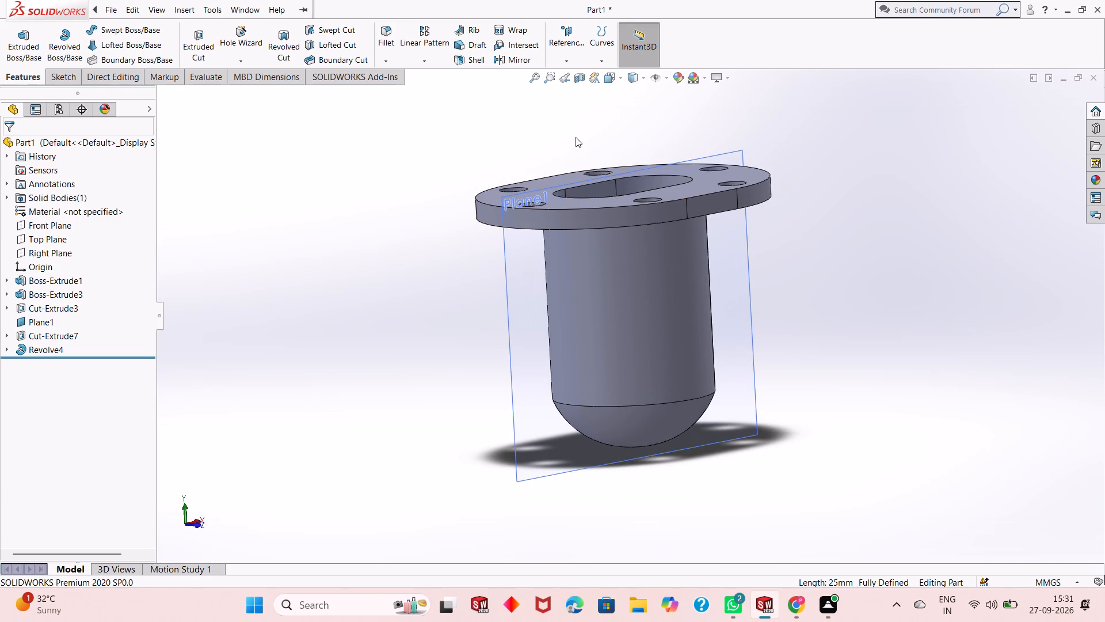
right_click(39, 325)
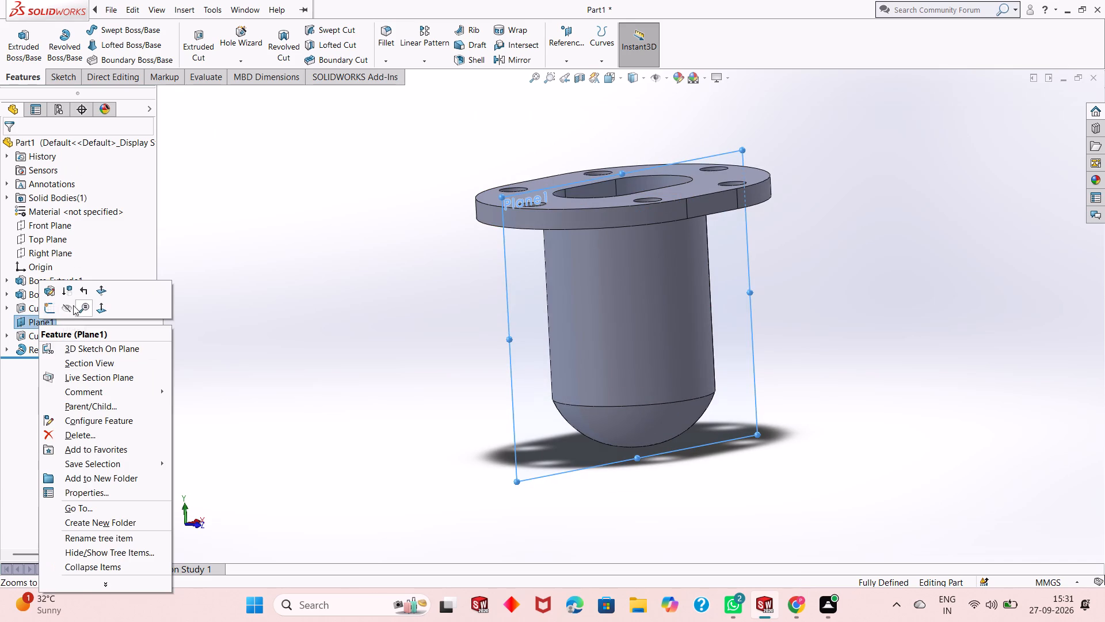
left_click(64, 310)
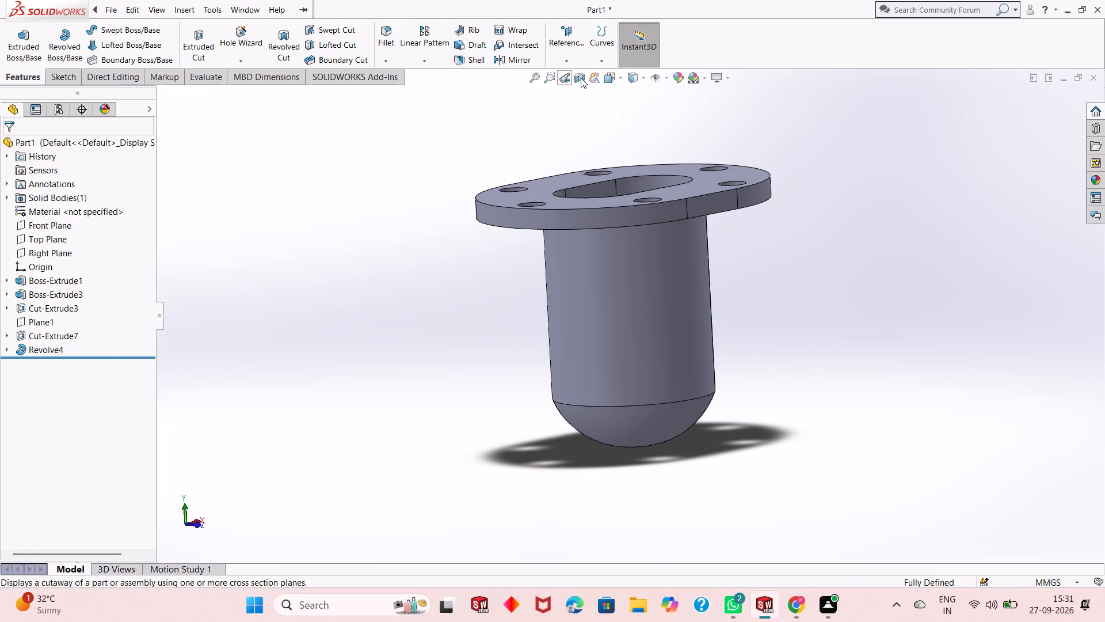
Inspect the solid interior of the part with a section view on the Front Plane, leaving the section unapplied.
left_click(581, 78)
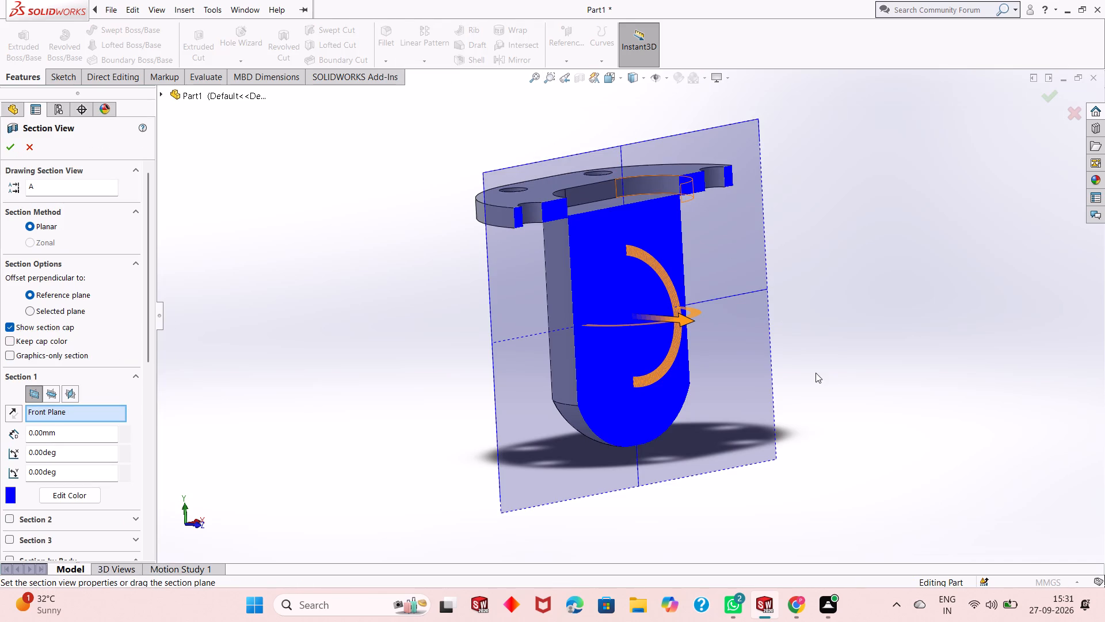
middle_click_drag(816, 377, 741, 369)
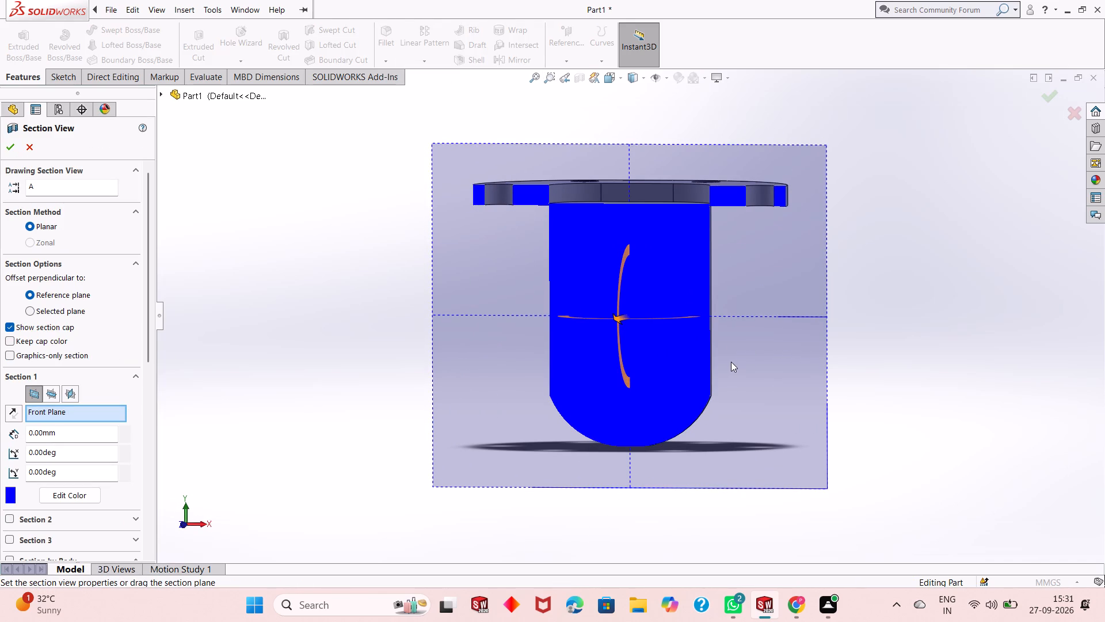
key("Escape")
middle_click_drag(604, 279, 620, 274)
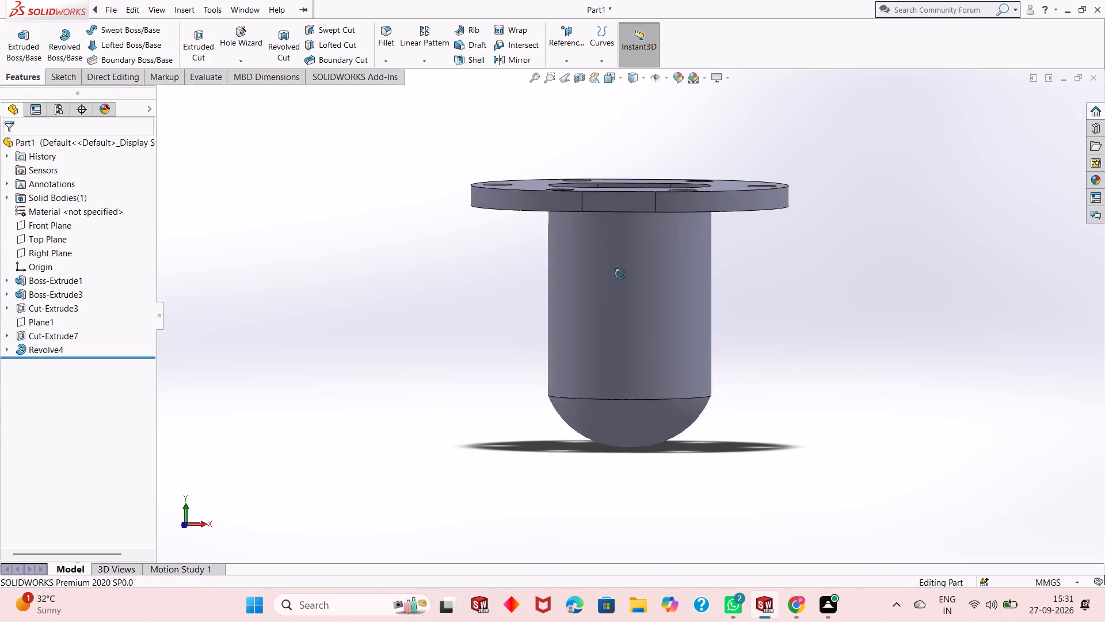
middle_click_drag(620, 274, 658, 325)
middle_click_drag(680, 283, 675, 269)
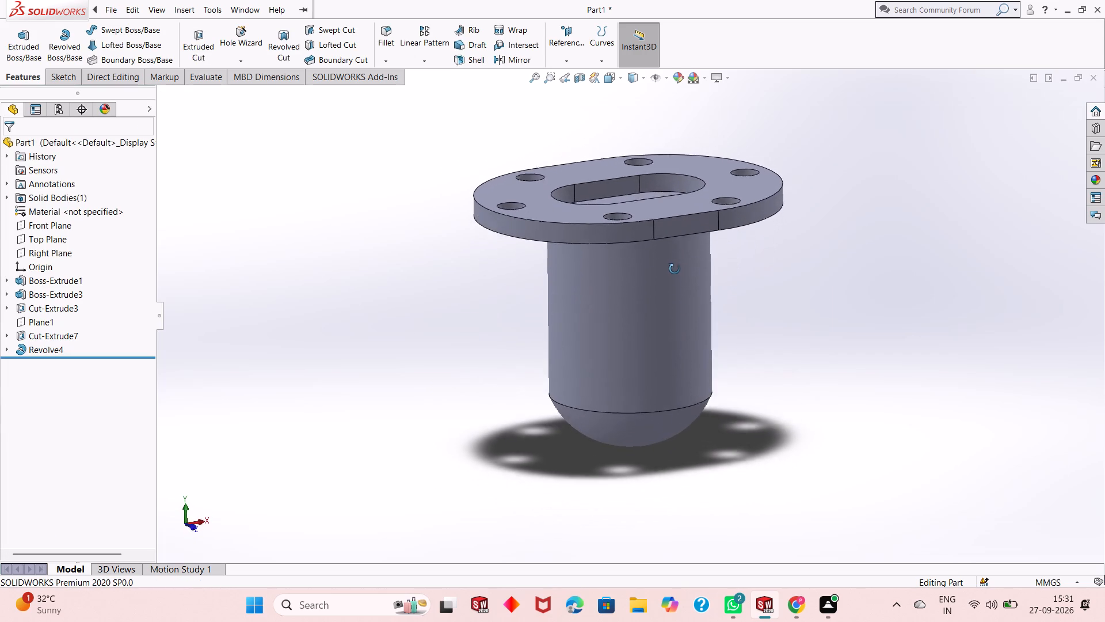
middle_click_drag(675, 269, 673, 264)
left_click(578, 79)
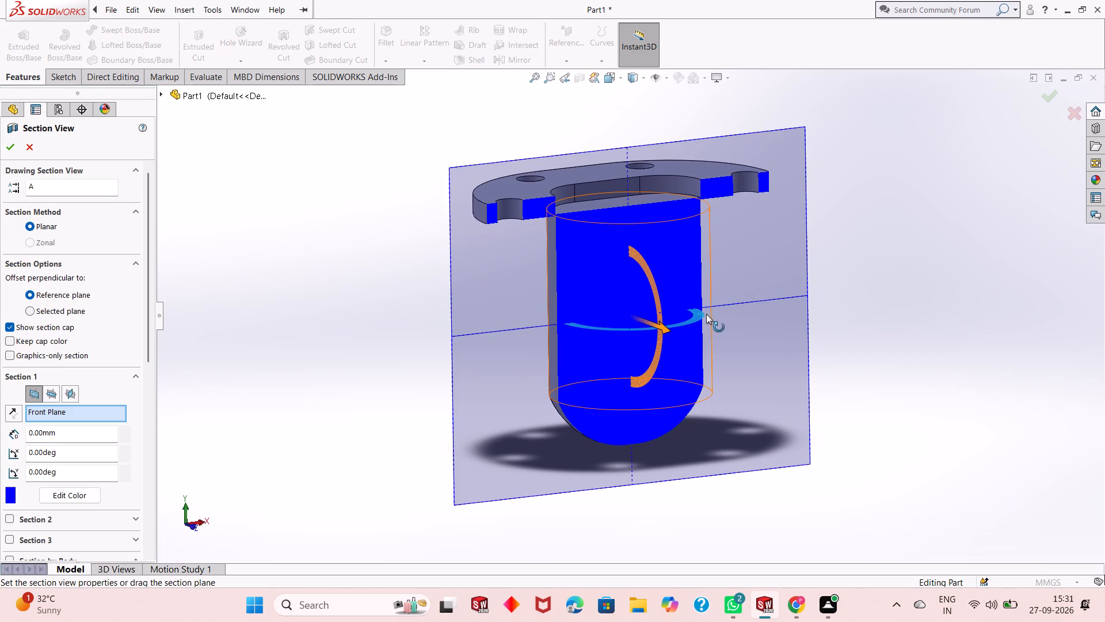
middle_click_drag(859, 389, 826, 365)
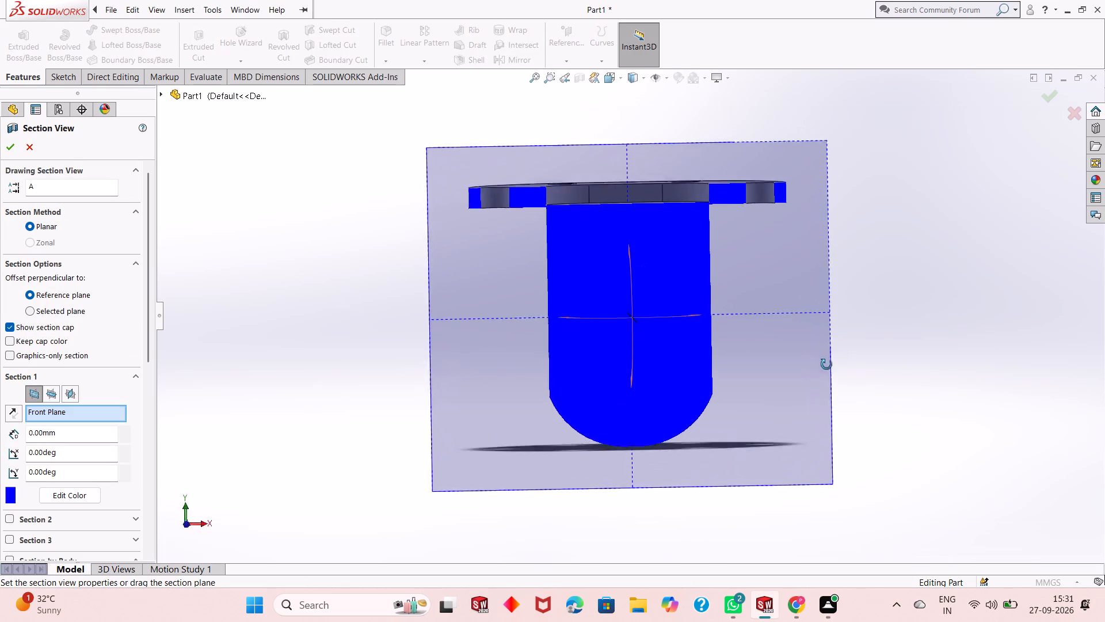
middle_click_drag(826, 365, 826, 386)
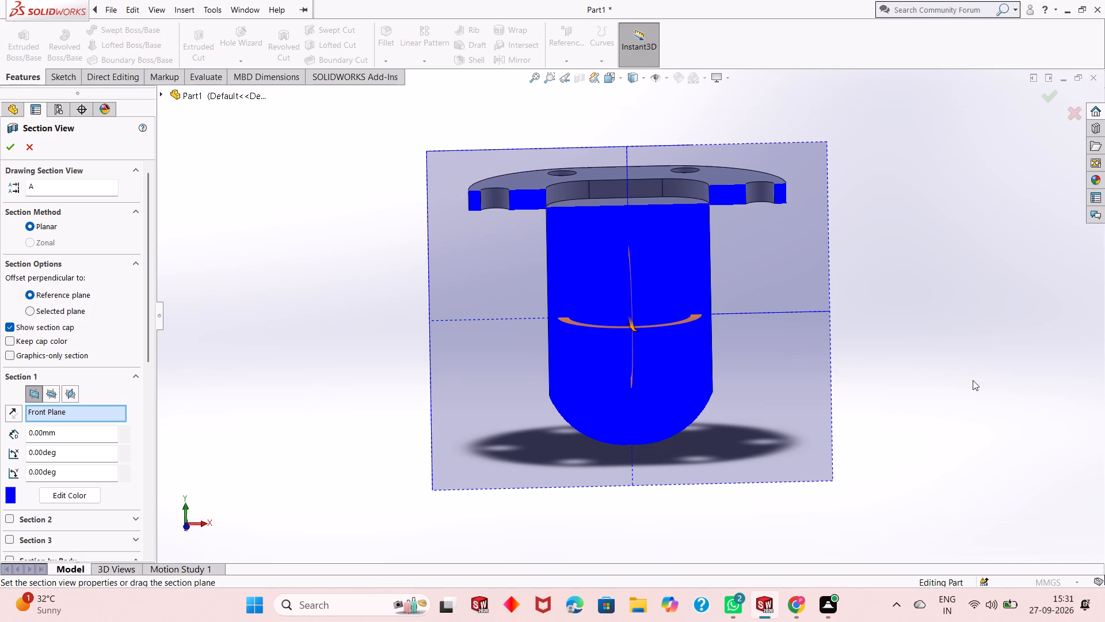
middle_click_drag(875, 313, 859, 351)
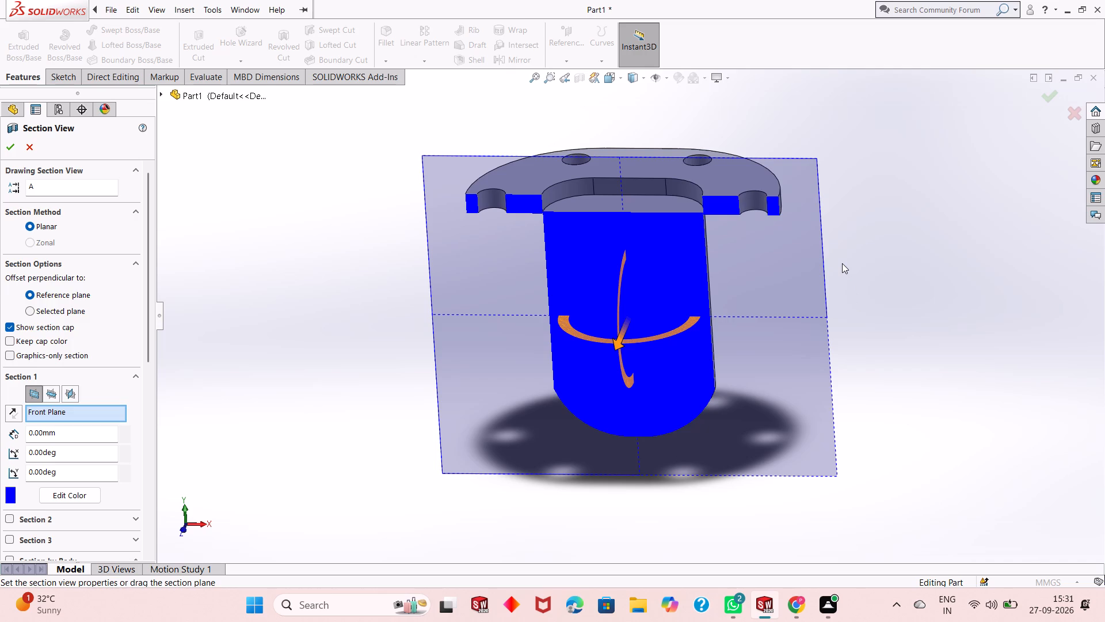
key("Escape")
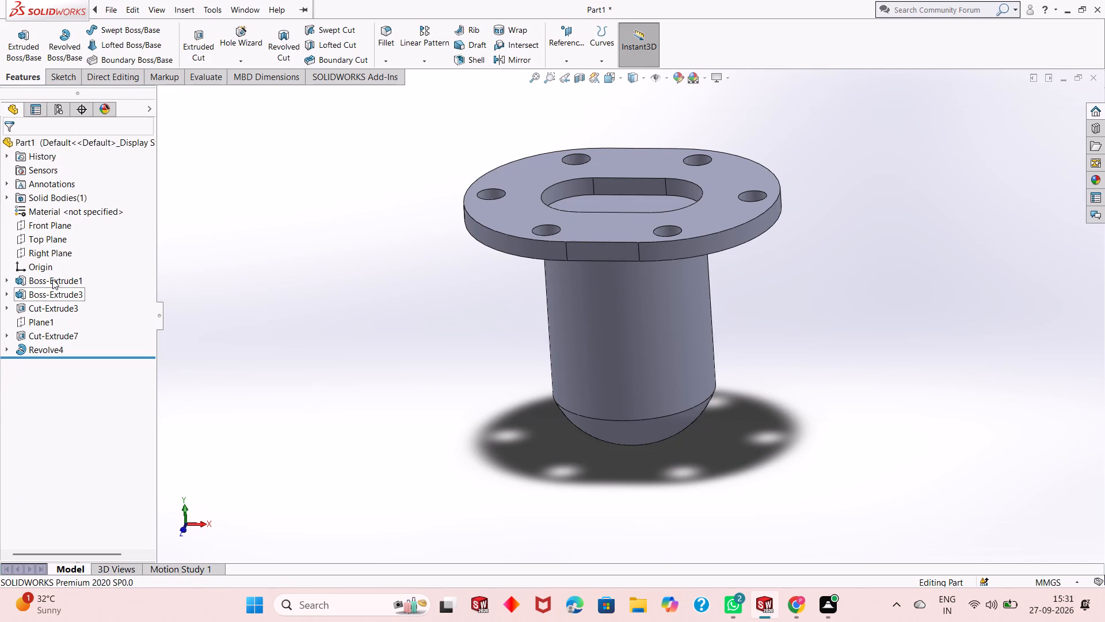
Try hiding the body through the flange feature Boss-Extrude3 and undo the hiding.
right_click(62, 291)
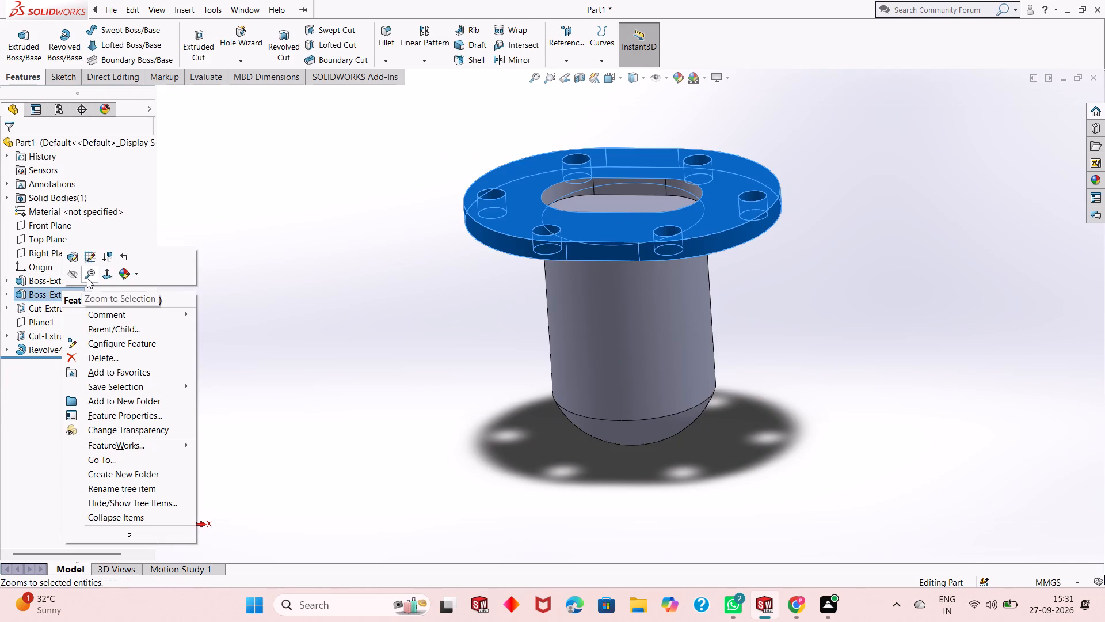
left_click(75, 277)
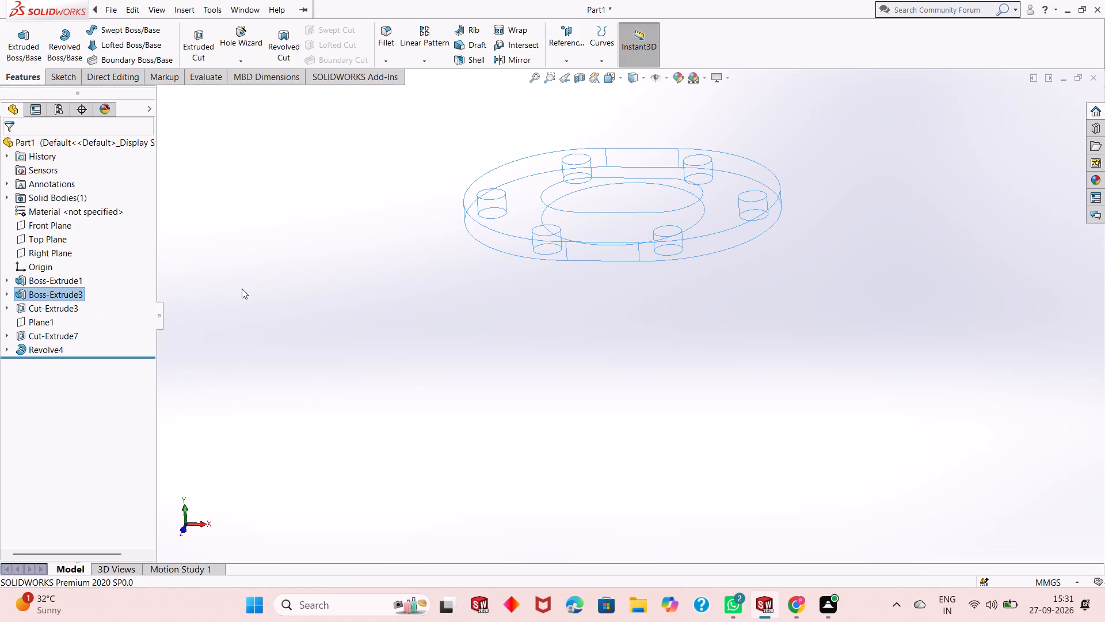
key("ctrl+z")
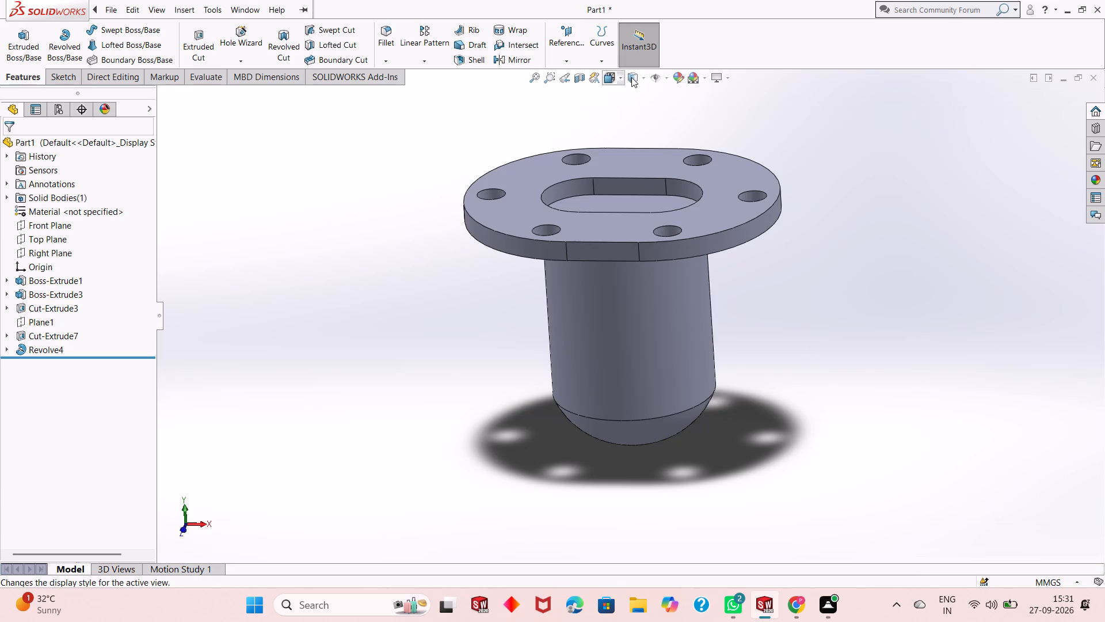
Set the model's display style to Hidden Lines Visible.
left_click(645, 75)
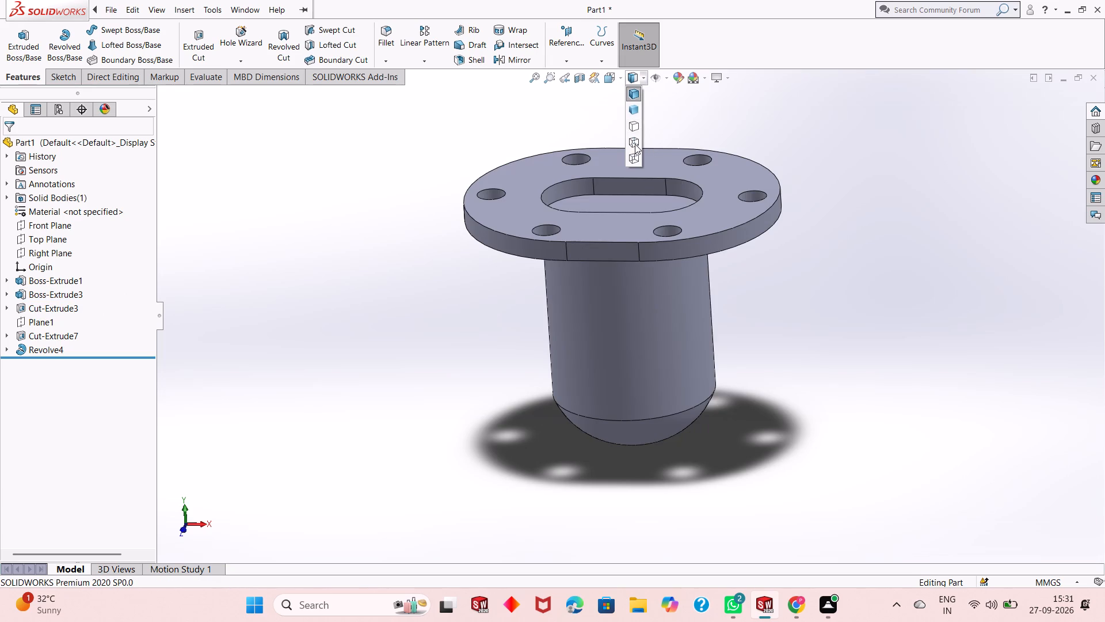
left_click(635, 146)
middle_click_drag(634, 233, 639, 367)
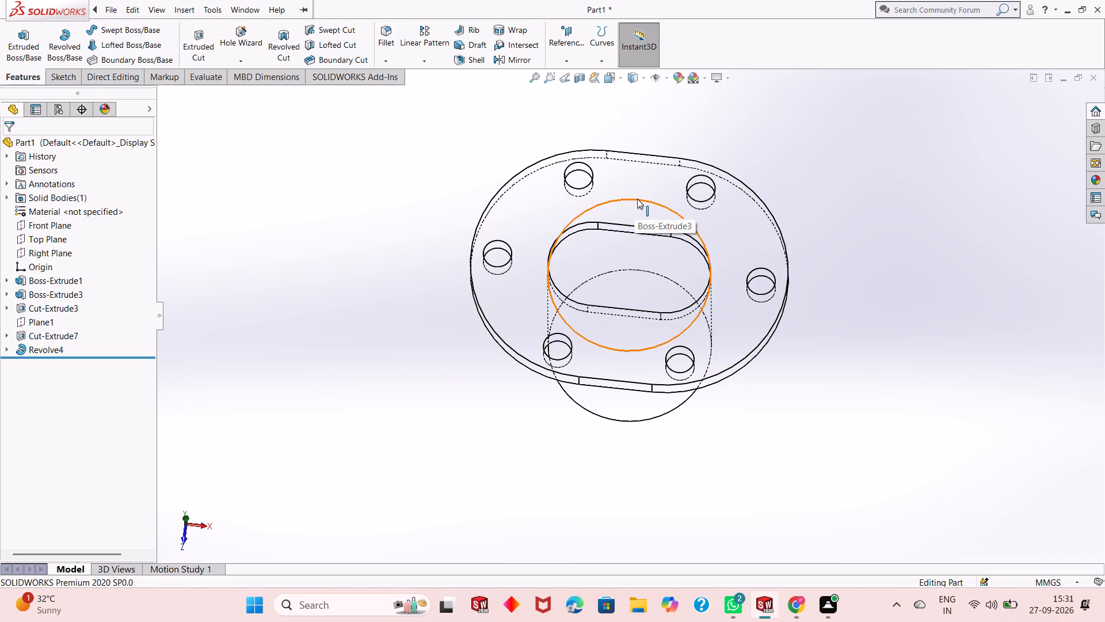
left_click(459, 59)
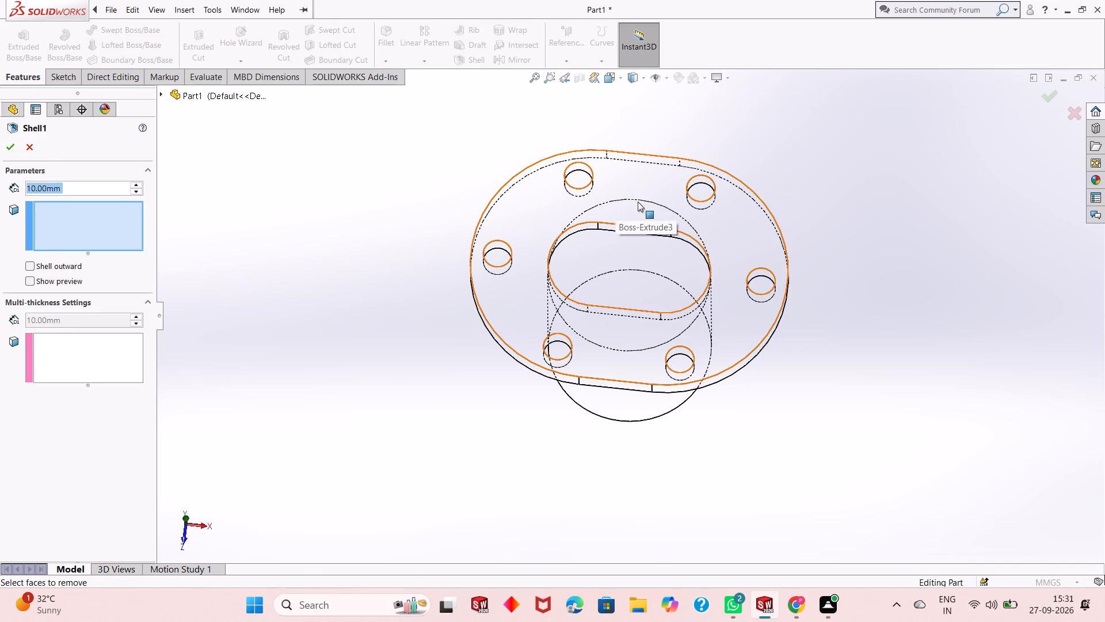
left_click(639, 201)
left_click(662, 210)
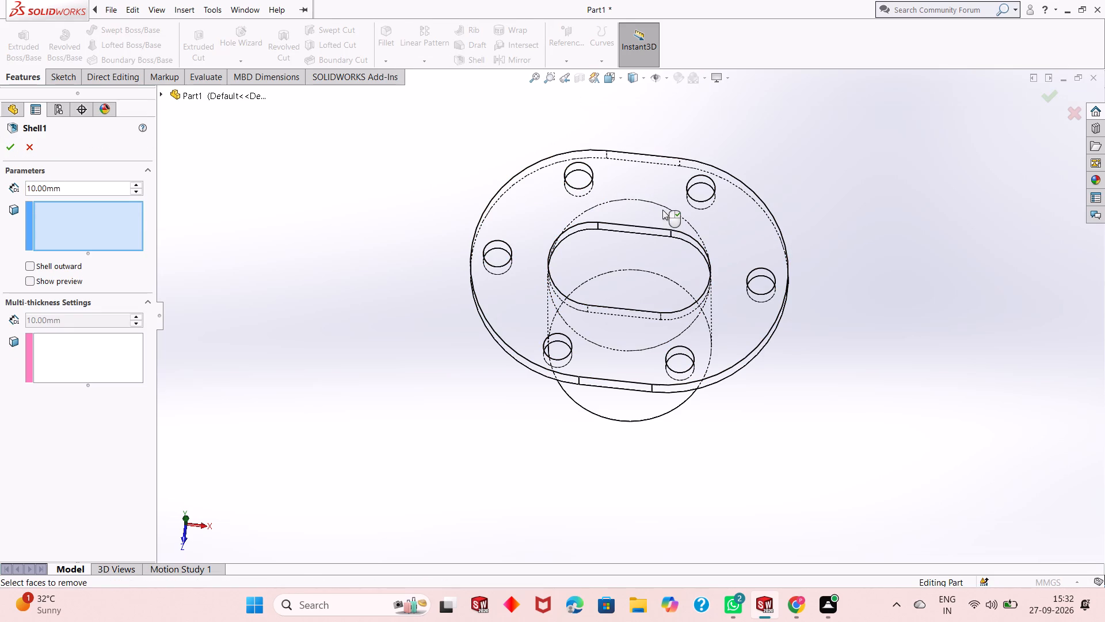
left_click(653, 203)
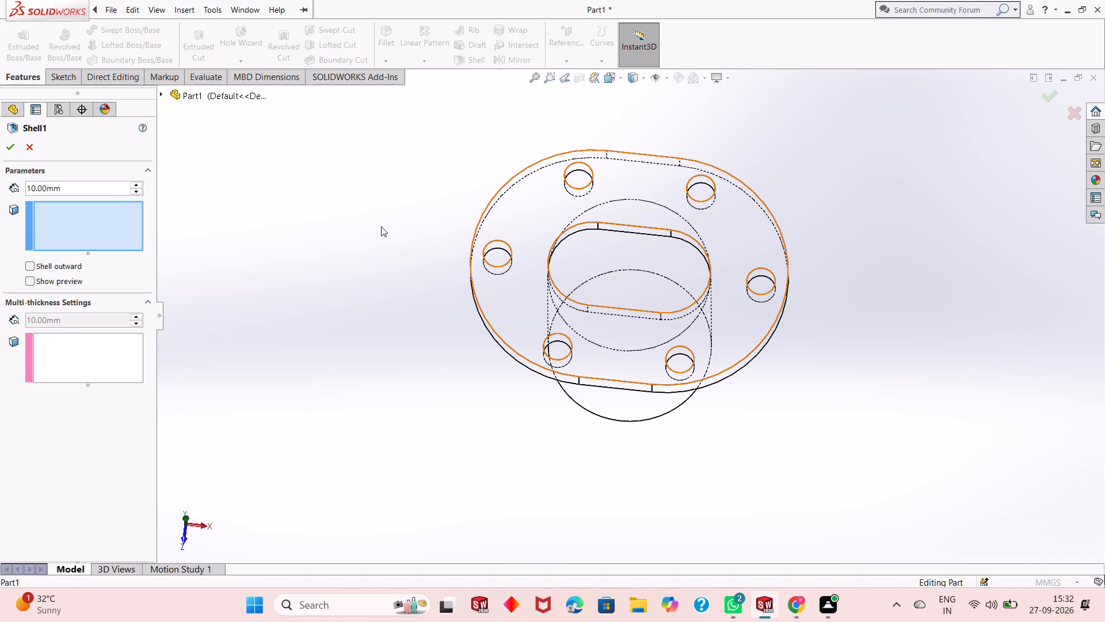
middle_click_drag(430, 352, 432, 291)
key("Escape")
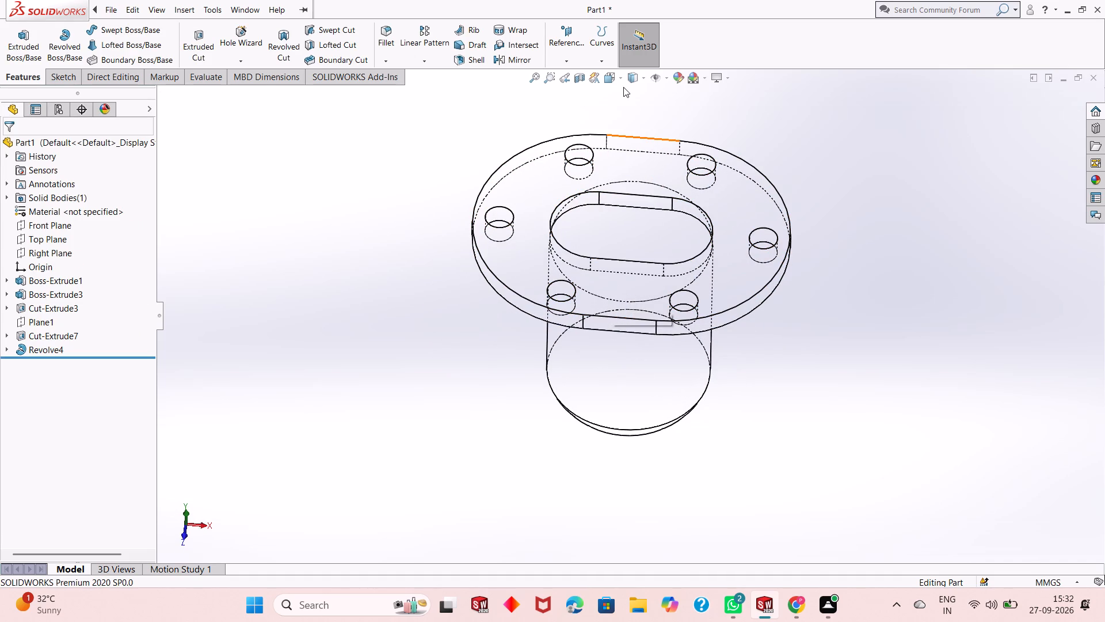
Examine the cylinder's circular edge under the flange and the dimensioned Sketch2 of Boss-Extrude3 from several angles.
left_click(597, 297)
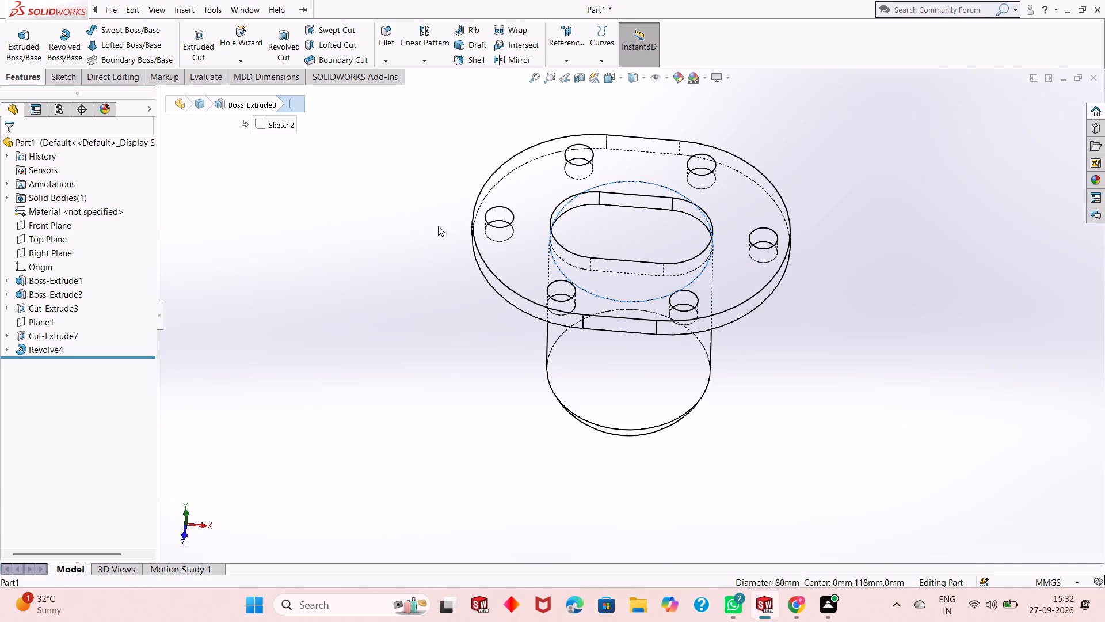
middle_click_drag(424, 226, 417, 292)
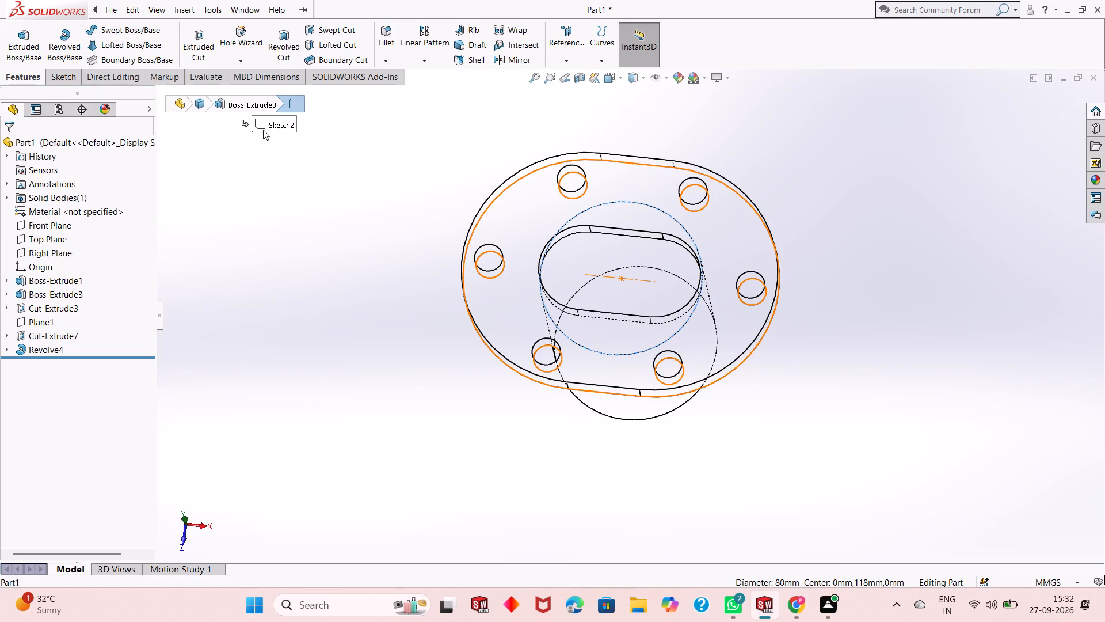
left_click(281, 121)
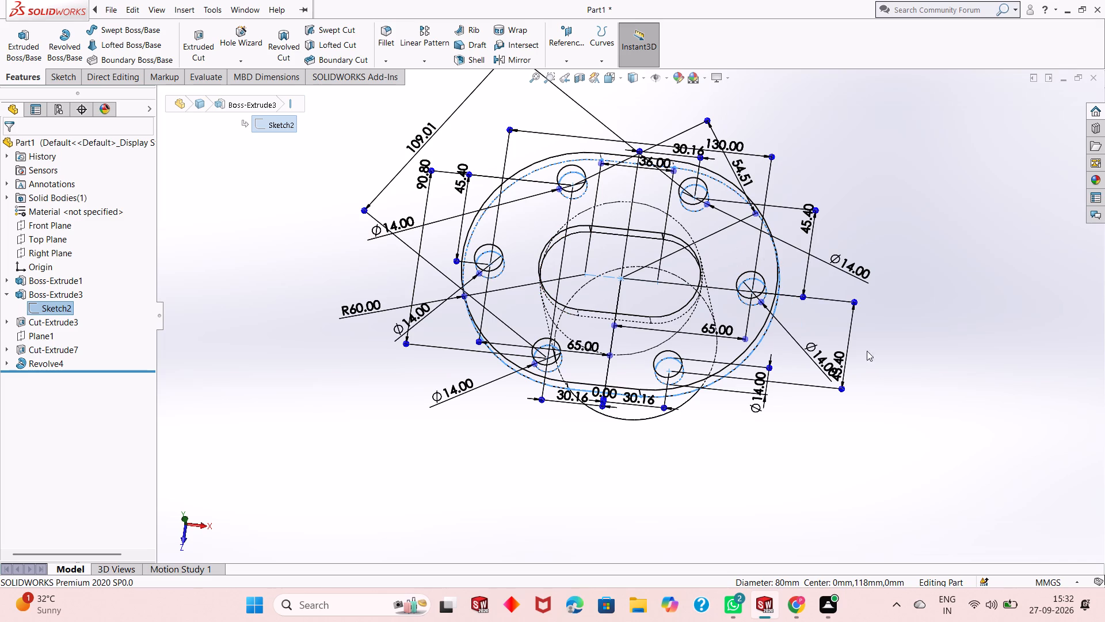
middle_click_drag(812, 457, 817, 357)
key("Escape")
key("Escape")
key("Escape")
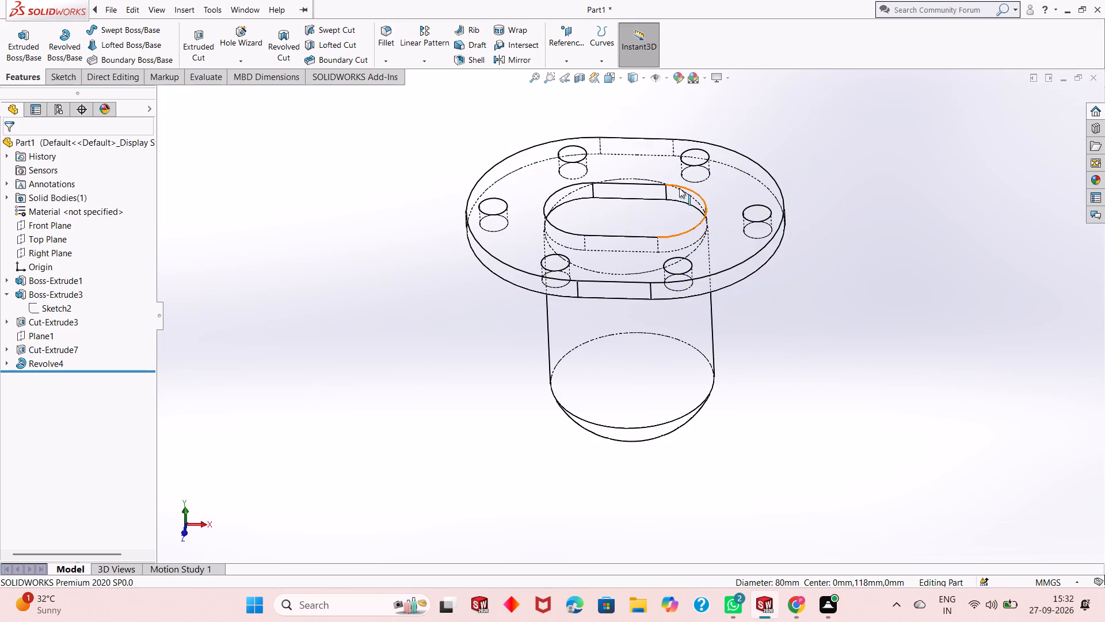
key("Escape")
scroll(678, 187, "up", 1)
middle_click_drag(691, 163, 693, 245)
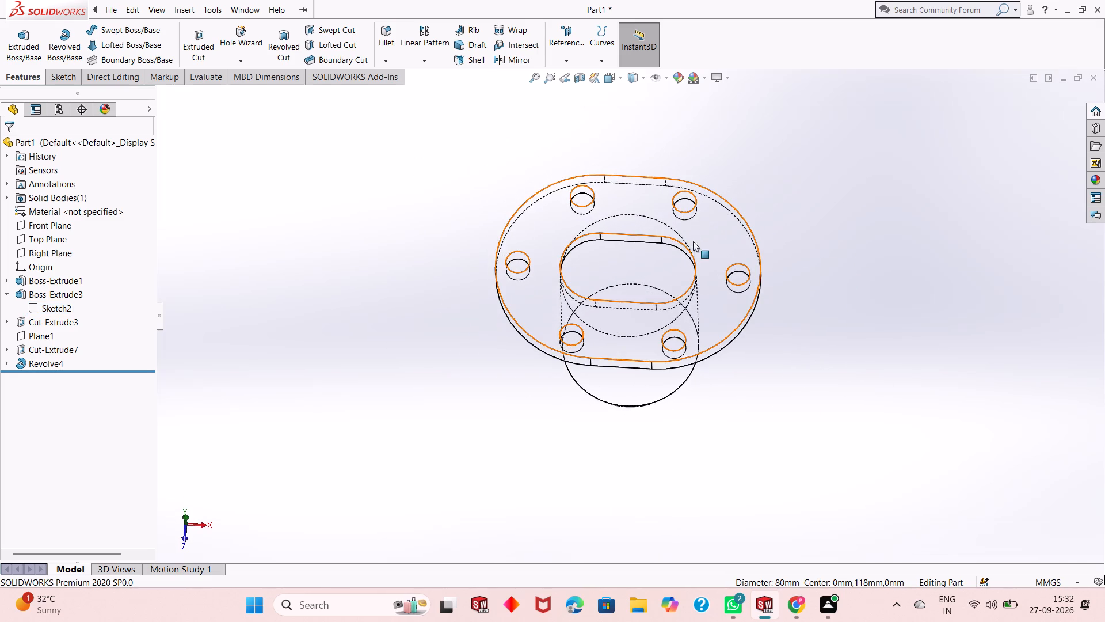
middle_click_drag(696, 237, 691, 258)
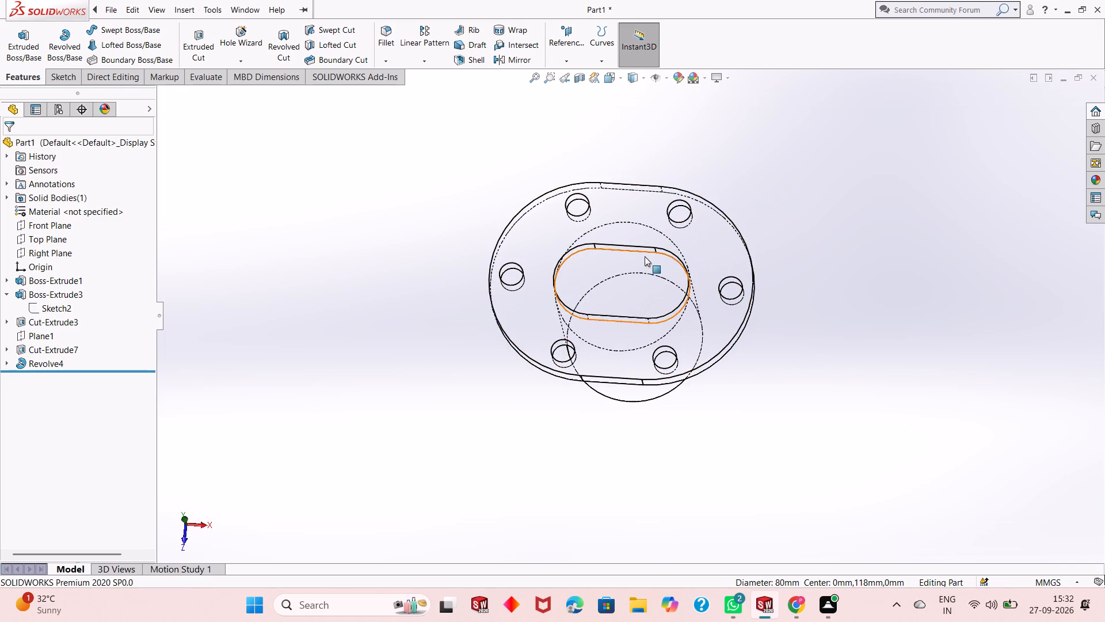
scroll(638, 259, "down", 1)
middle_click_drag(637, 264, 638, 287)
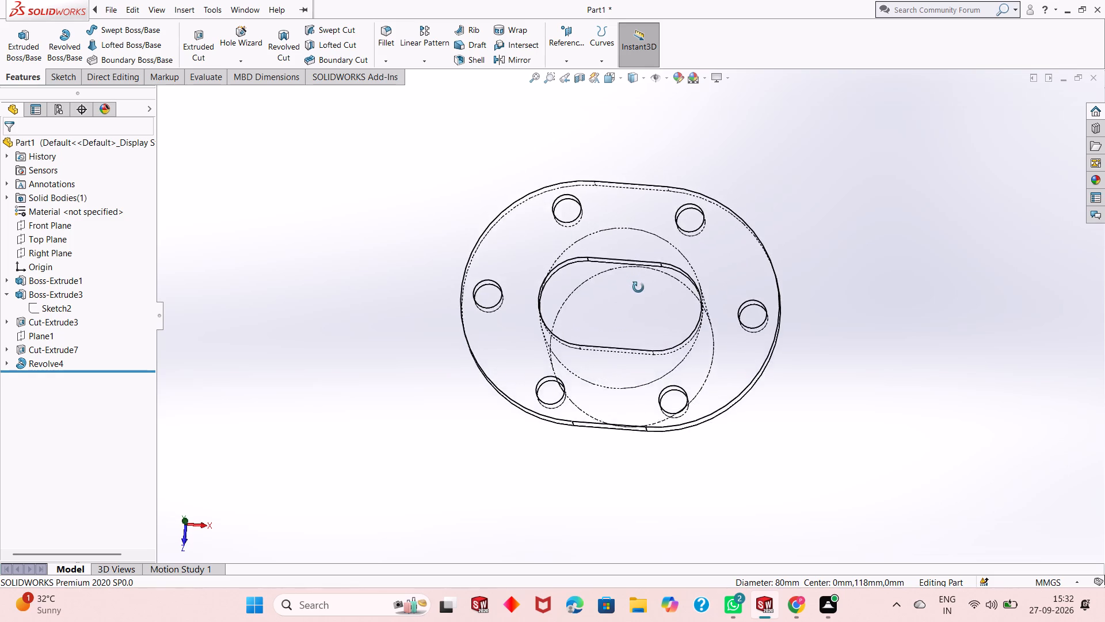
middle_click_drag(638, 287, 660, 218)
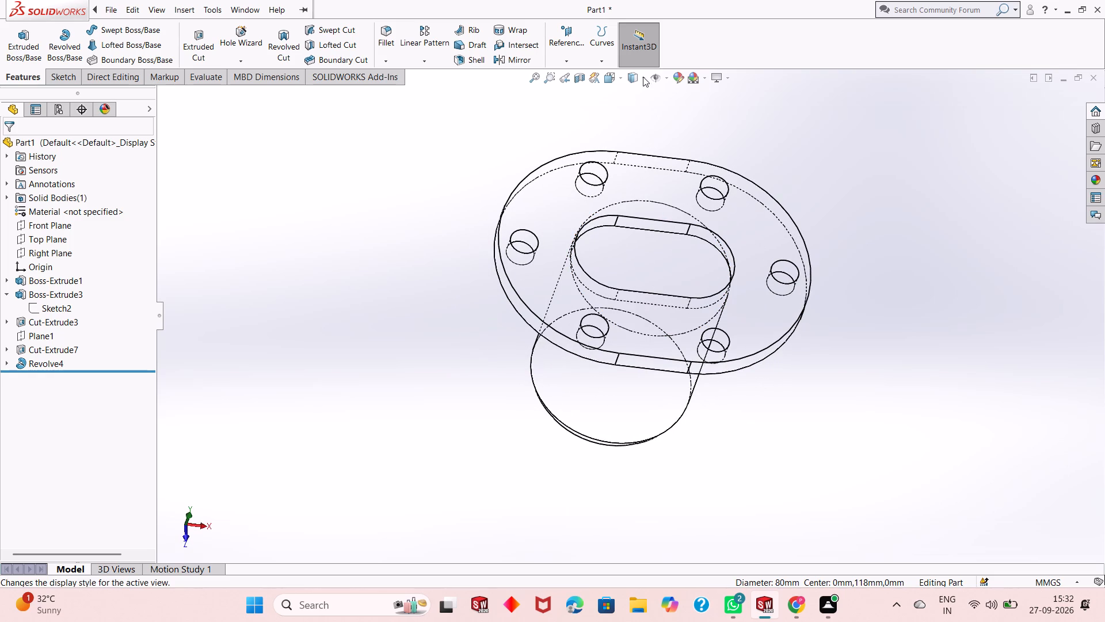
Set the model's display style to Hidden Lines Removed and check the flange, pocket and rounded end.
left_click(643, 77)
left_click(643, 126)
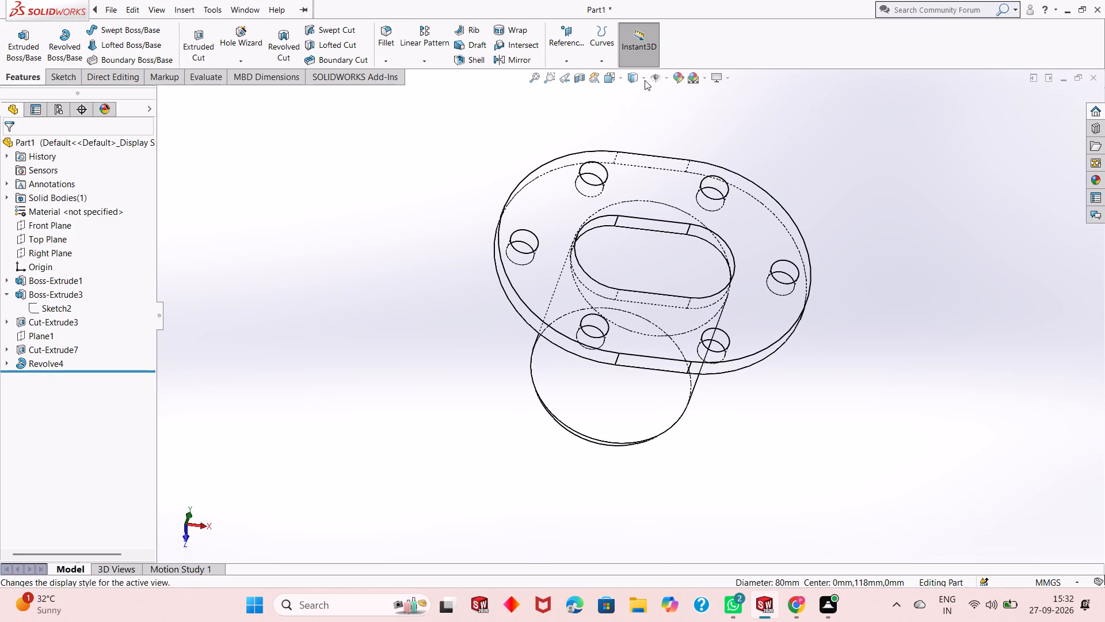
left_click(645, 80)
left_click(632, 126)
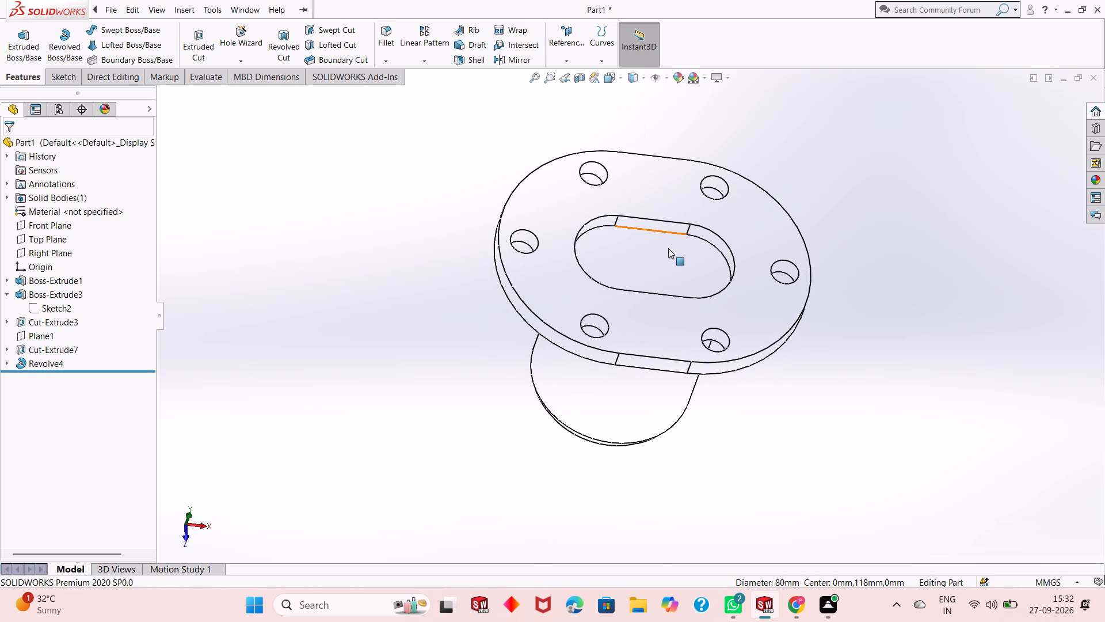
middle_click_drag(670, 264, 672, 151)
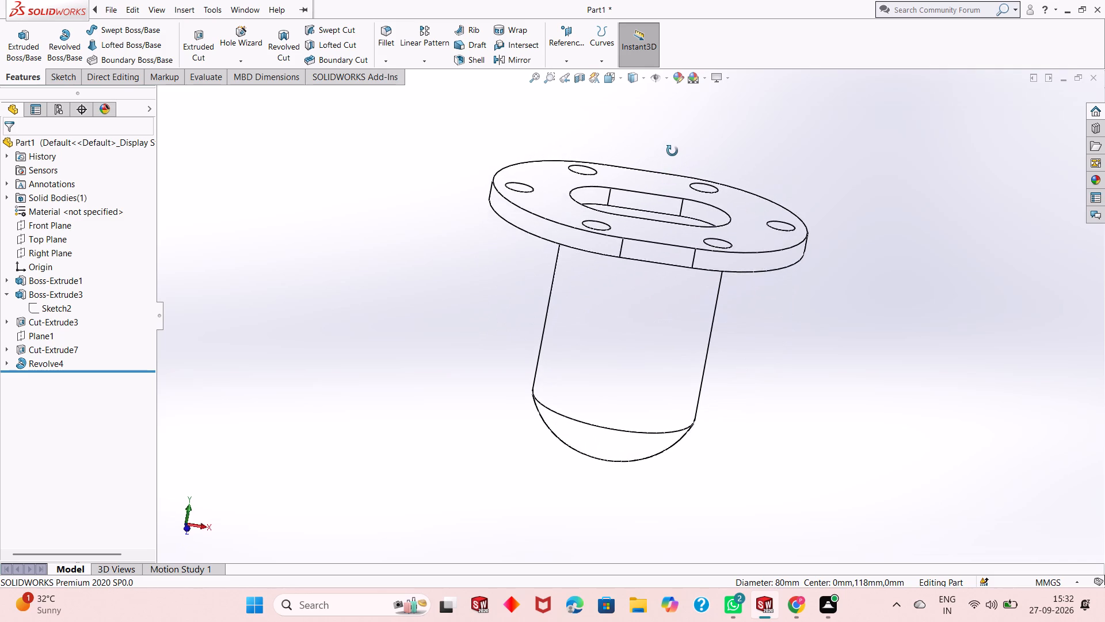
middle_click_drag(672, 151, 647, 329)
Set the model's display style to Wireframe.
left_click(644, 84)
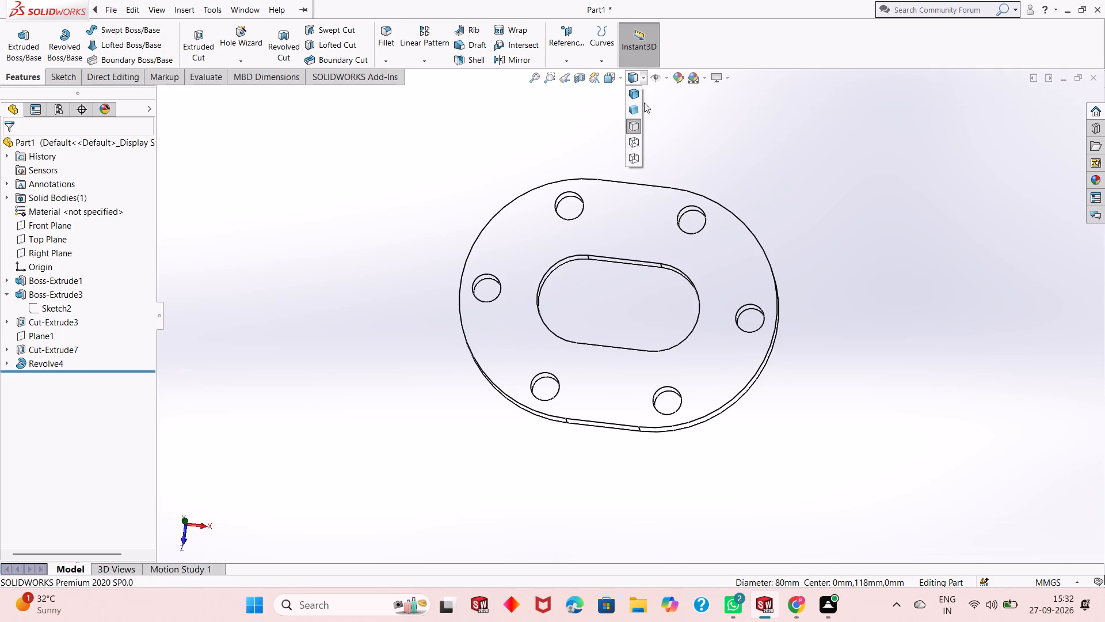
left_click(639, 158)
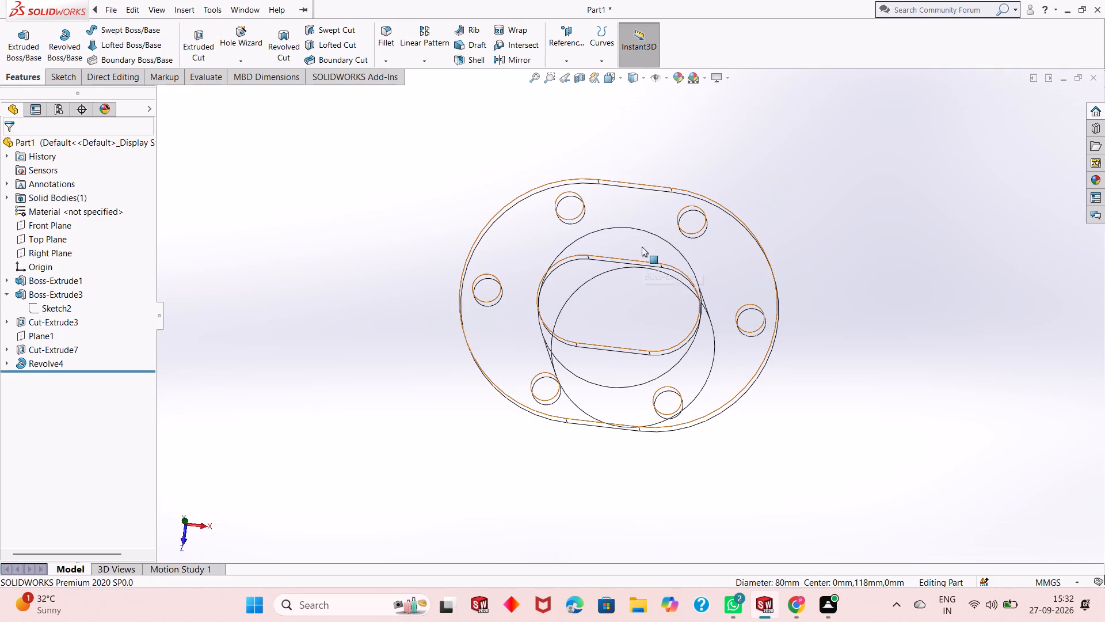
Examine the cylinder's circular edge under the flange again, along with the dimensions of Sketch2, and clear the selection.
left_click(640, 230)
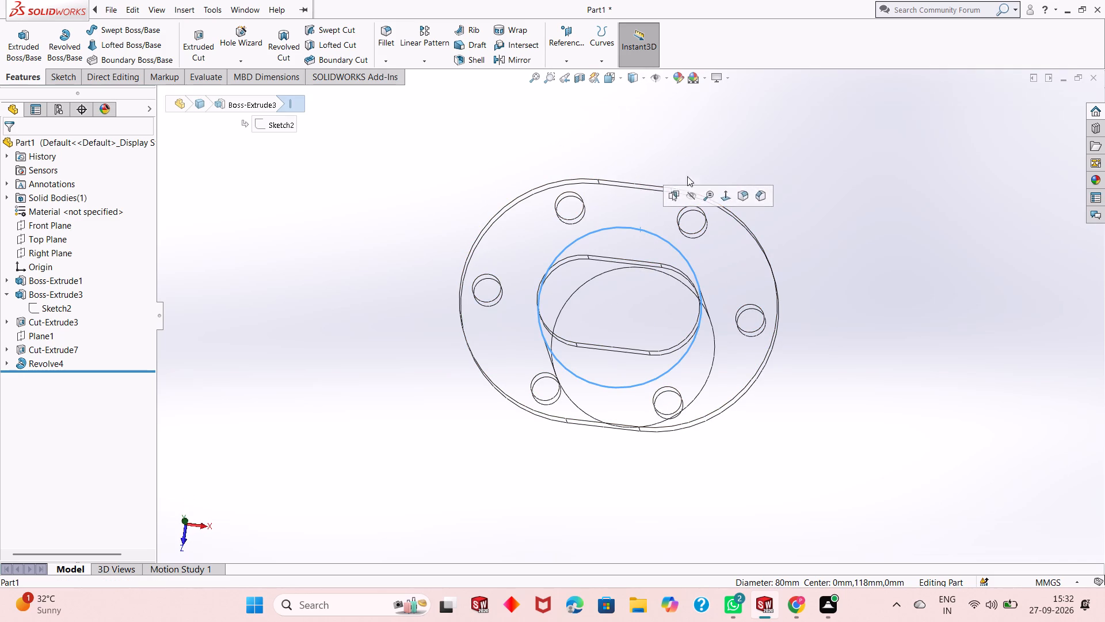
left_click(275, 127)
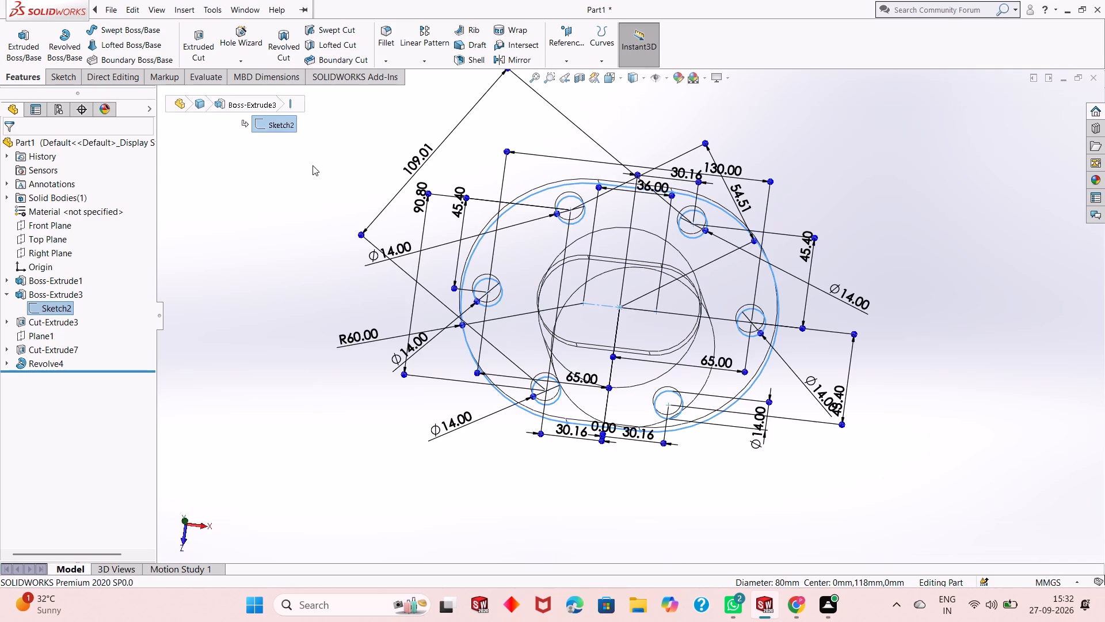
key("Escape")
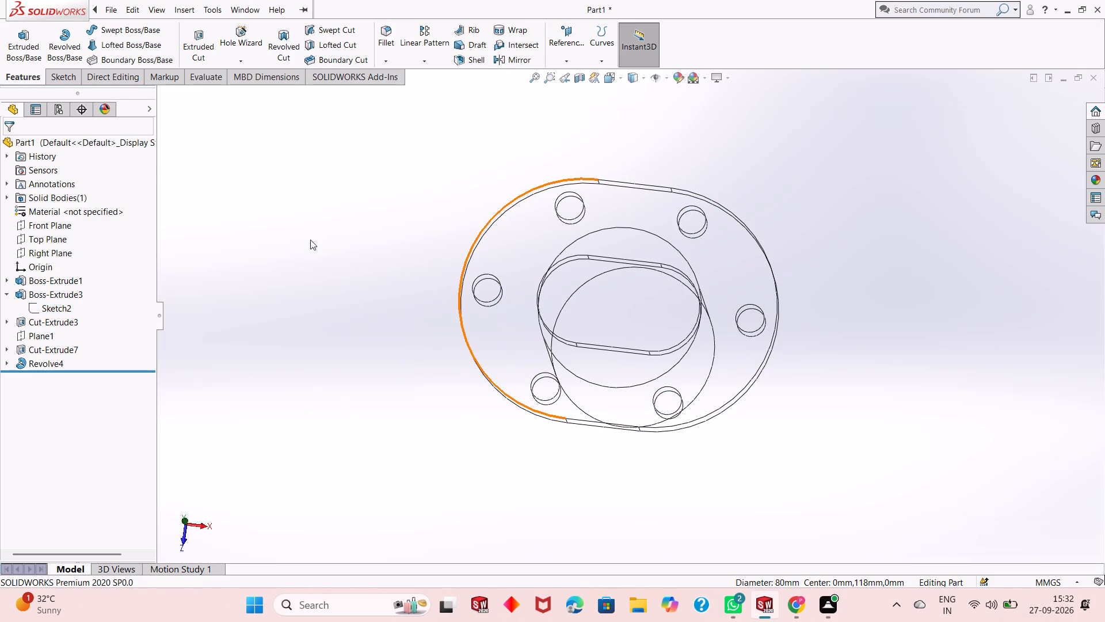
key("Escape")
key("Escape")
middle_click_drag(685, 327, 696, 280)
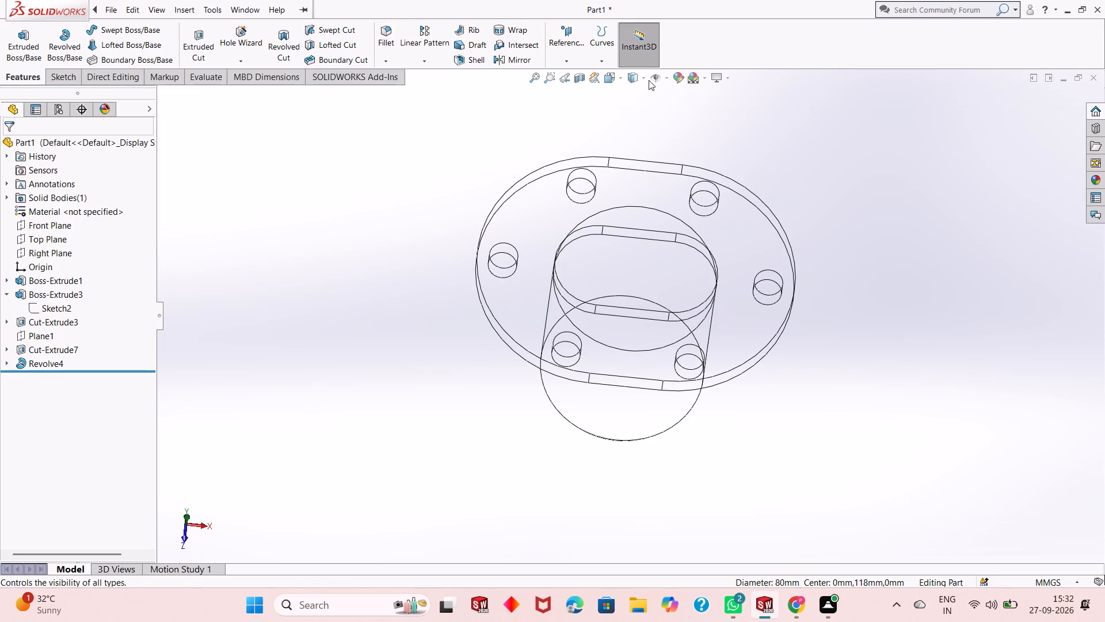
Set the model's display style to Shaded With Edges.
left_click(644, 79)
left_click(641, 94)
left_click(624, 93)
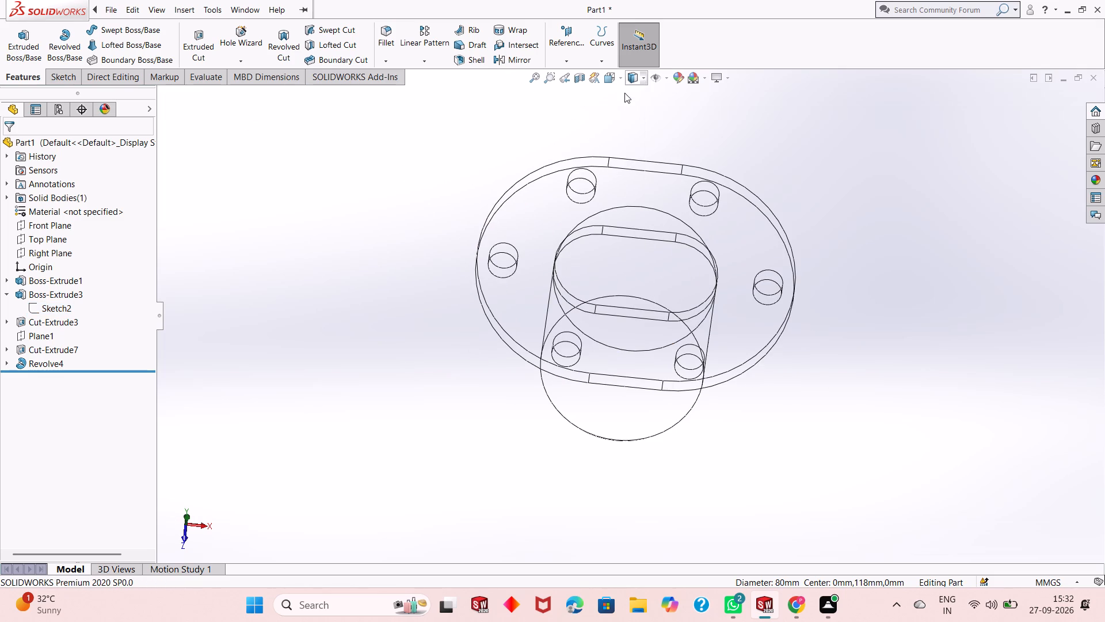
left_click(634, 76)
left_click(637, 89)
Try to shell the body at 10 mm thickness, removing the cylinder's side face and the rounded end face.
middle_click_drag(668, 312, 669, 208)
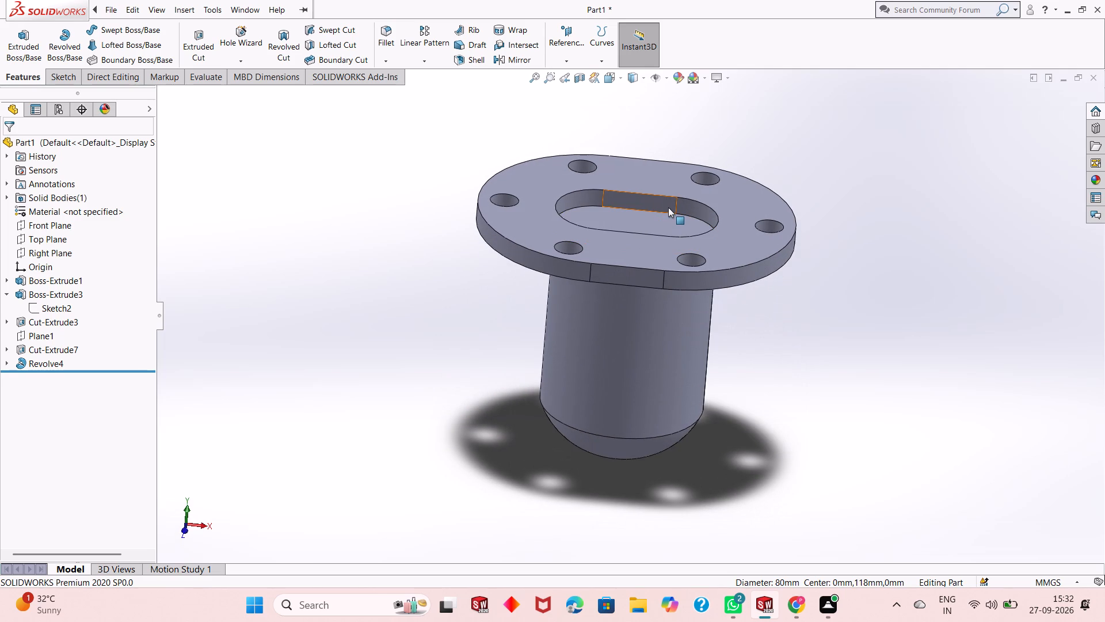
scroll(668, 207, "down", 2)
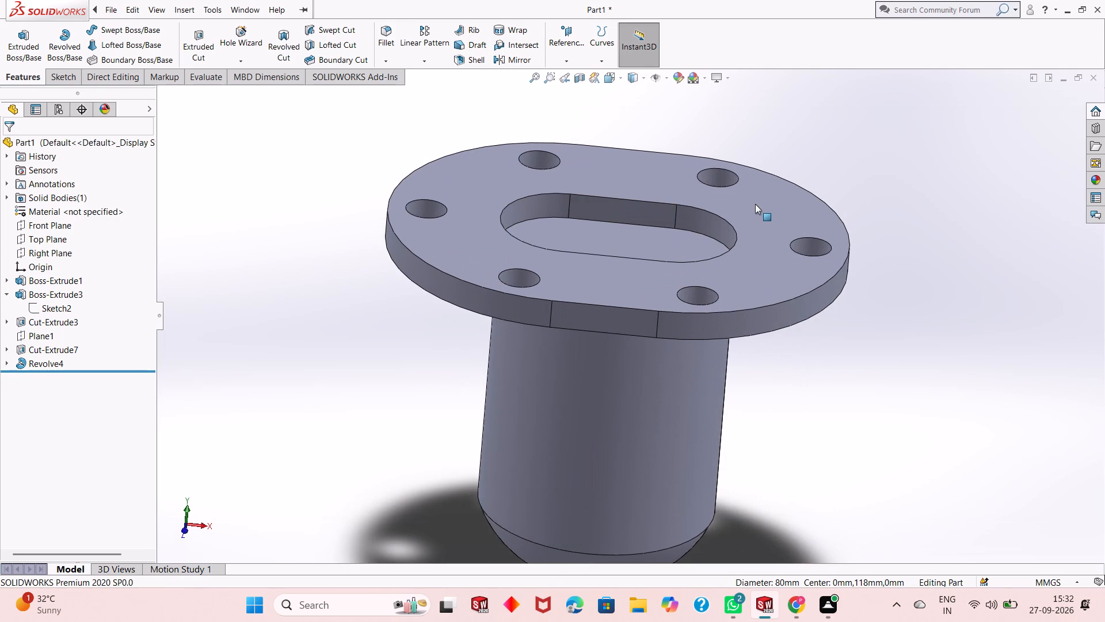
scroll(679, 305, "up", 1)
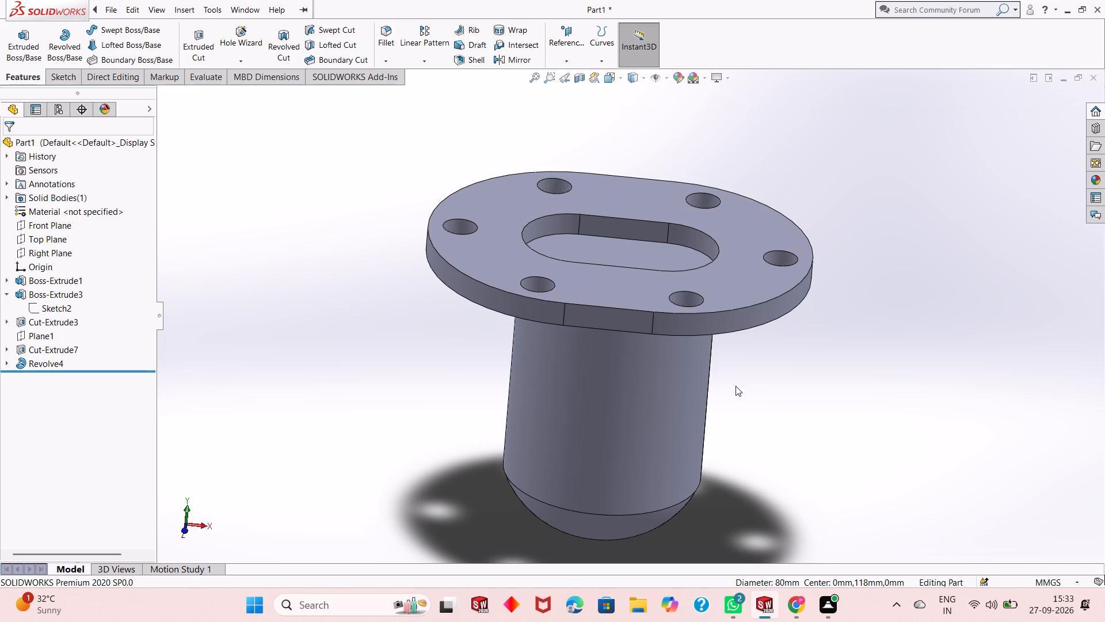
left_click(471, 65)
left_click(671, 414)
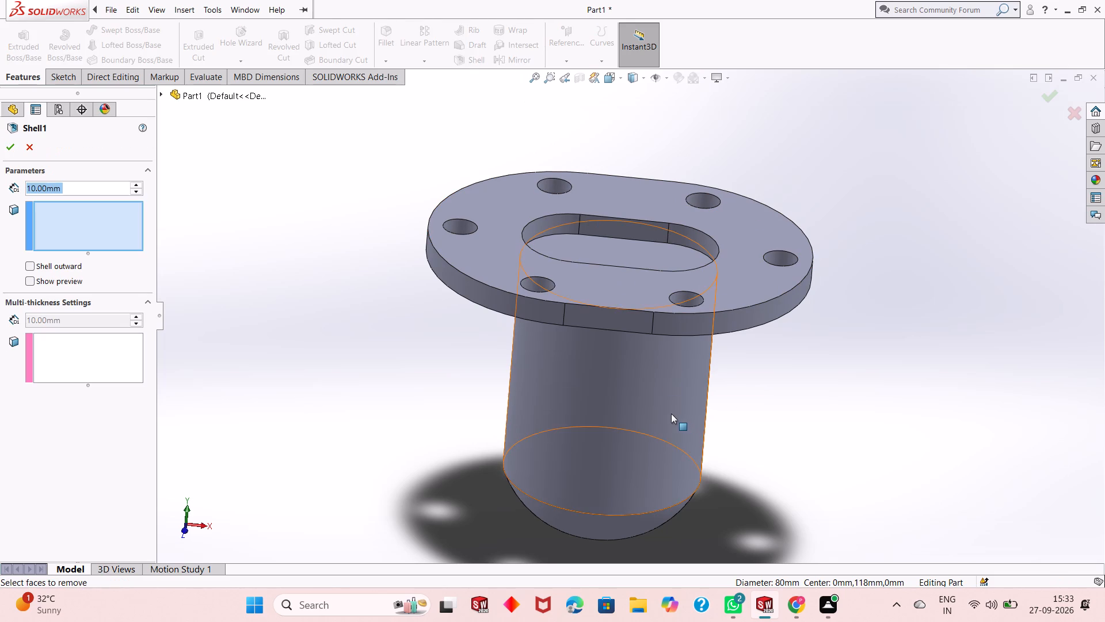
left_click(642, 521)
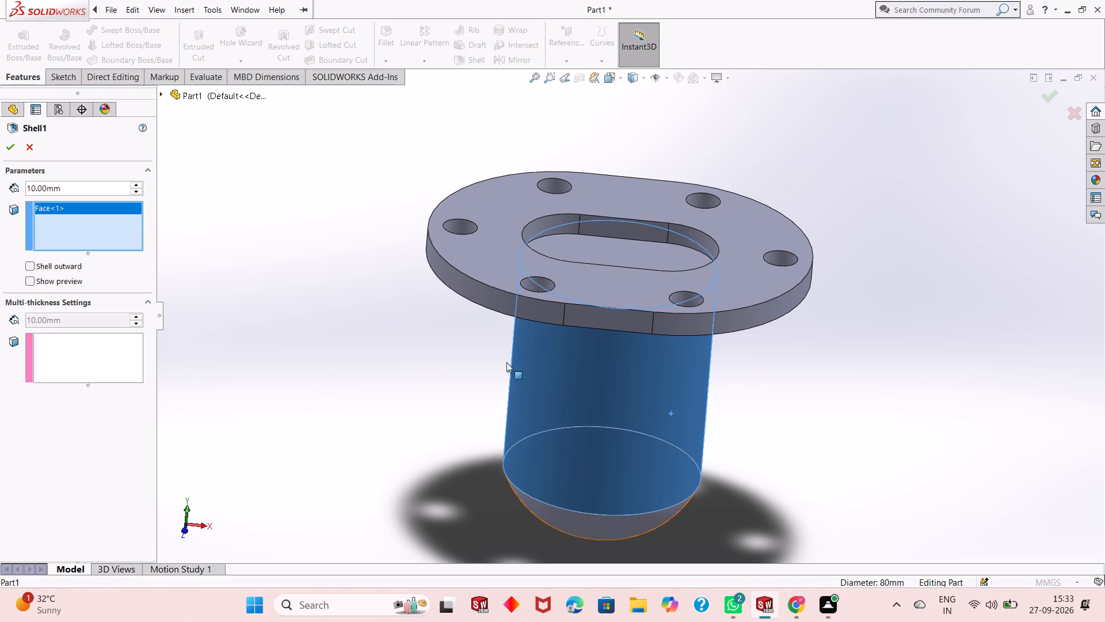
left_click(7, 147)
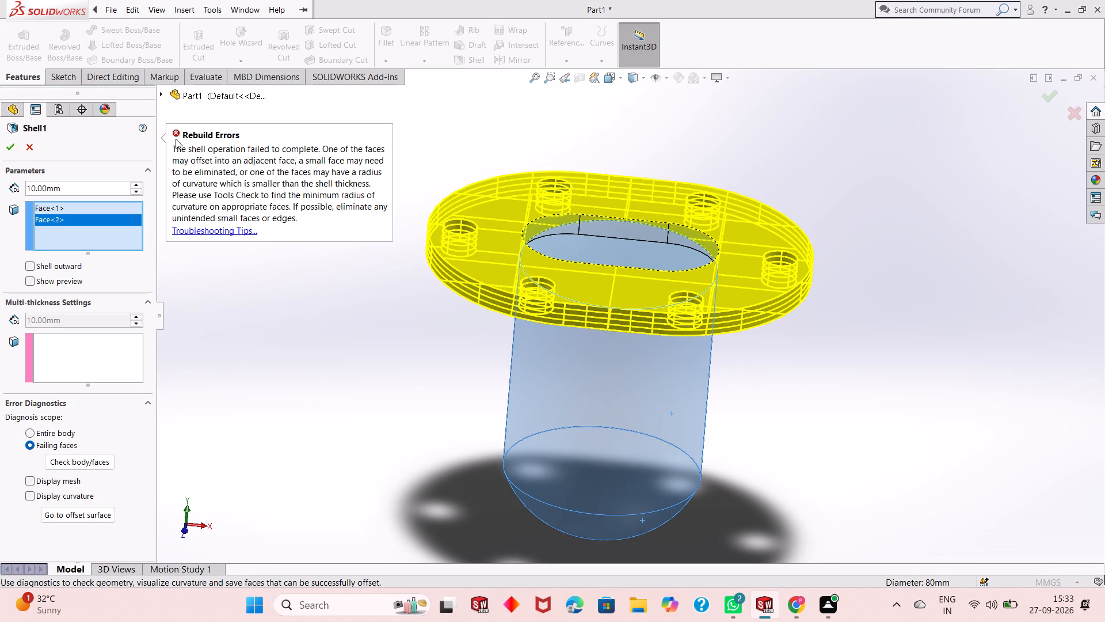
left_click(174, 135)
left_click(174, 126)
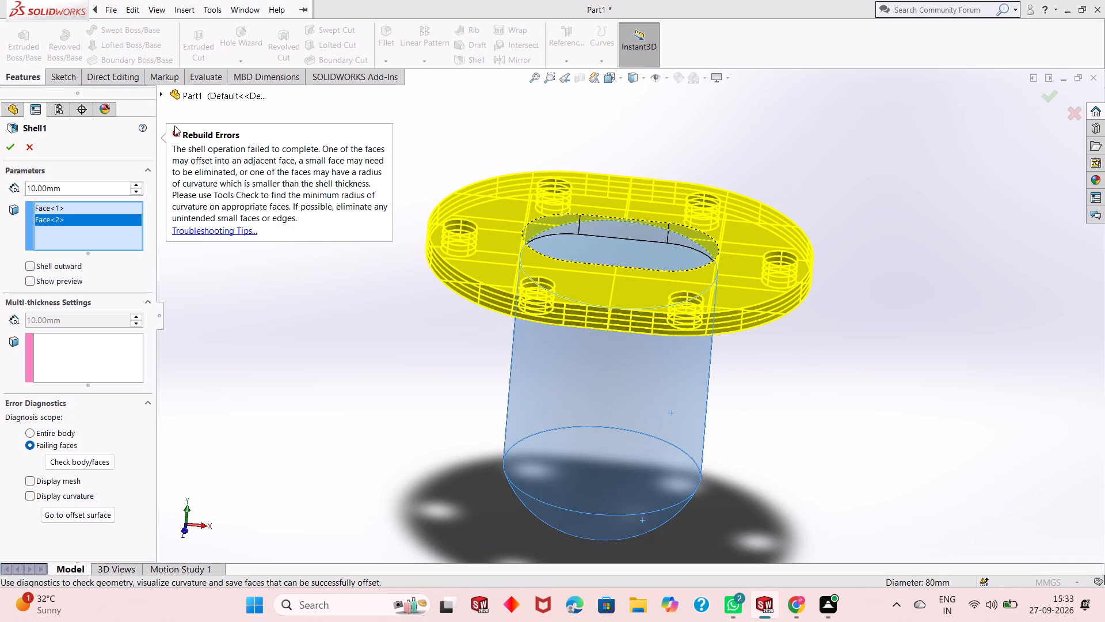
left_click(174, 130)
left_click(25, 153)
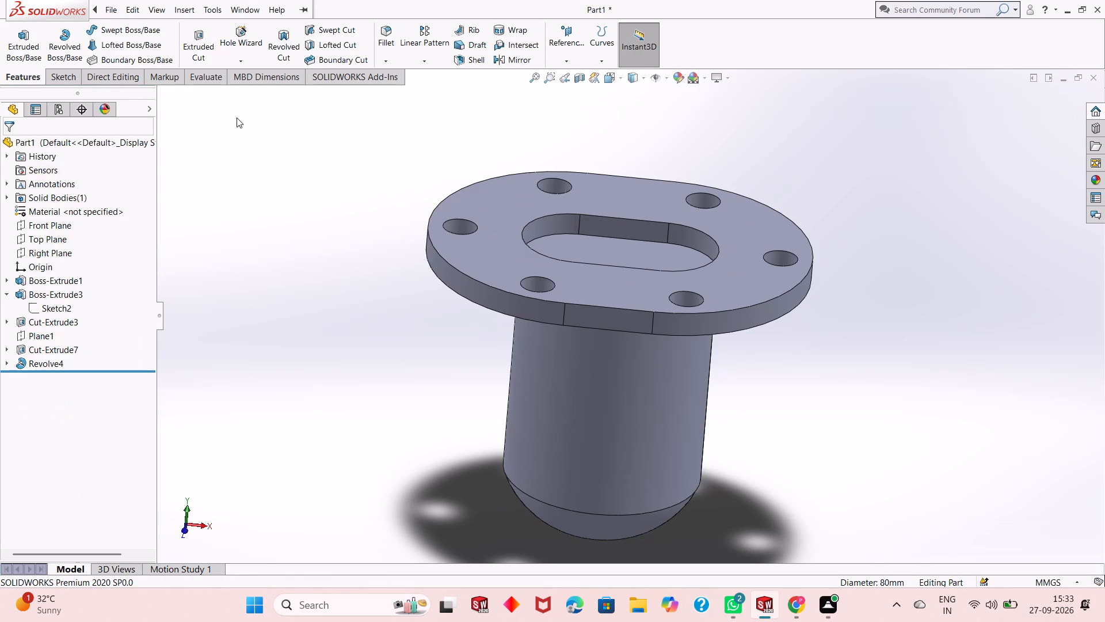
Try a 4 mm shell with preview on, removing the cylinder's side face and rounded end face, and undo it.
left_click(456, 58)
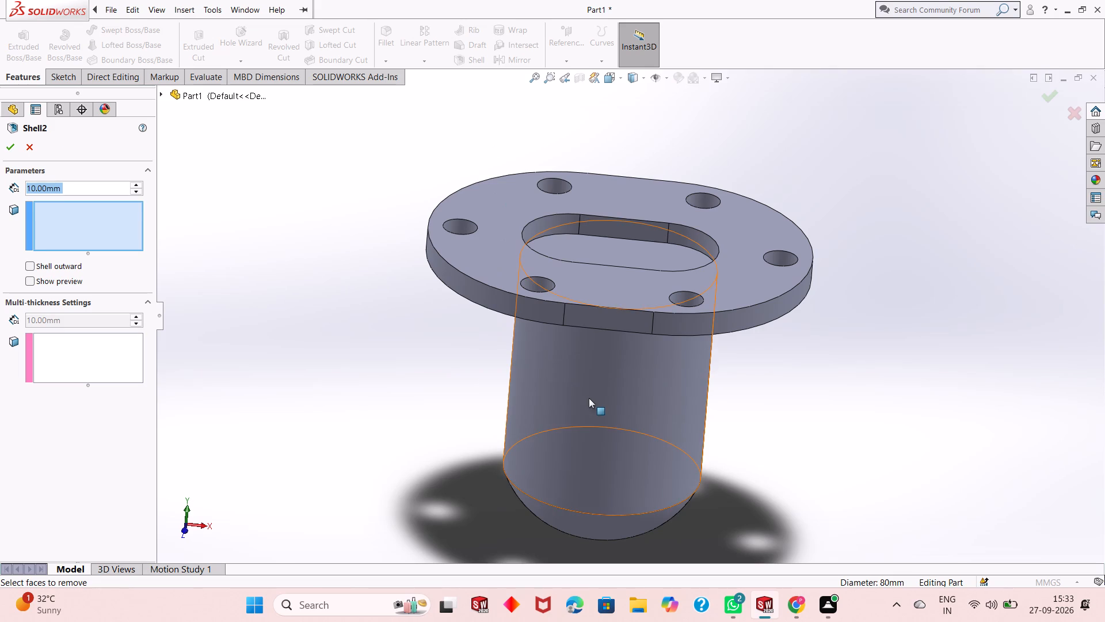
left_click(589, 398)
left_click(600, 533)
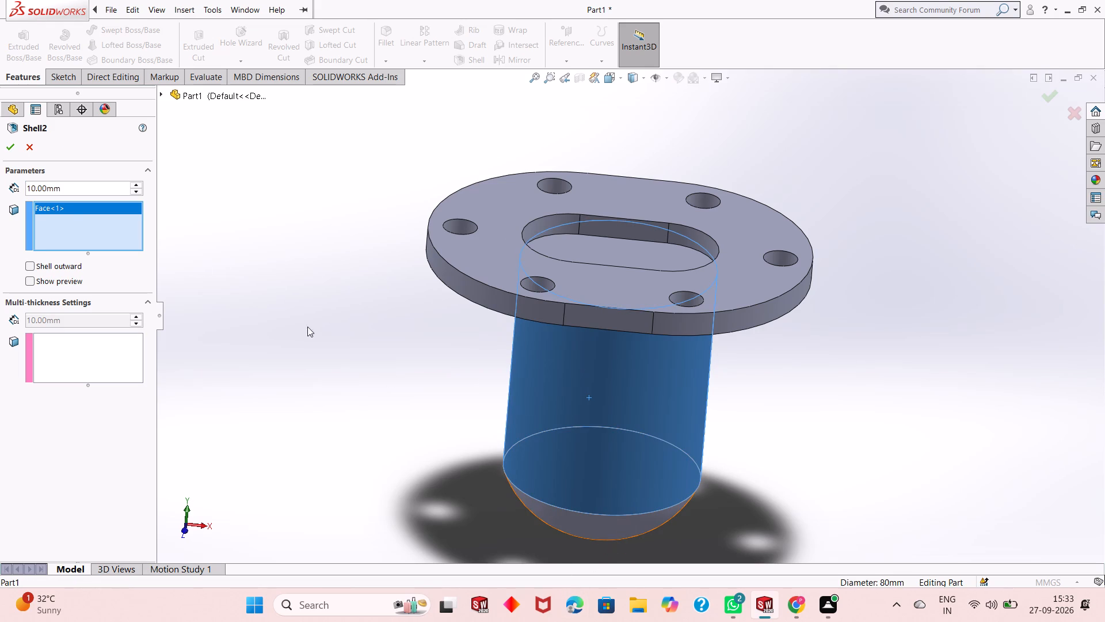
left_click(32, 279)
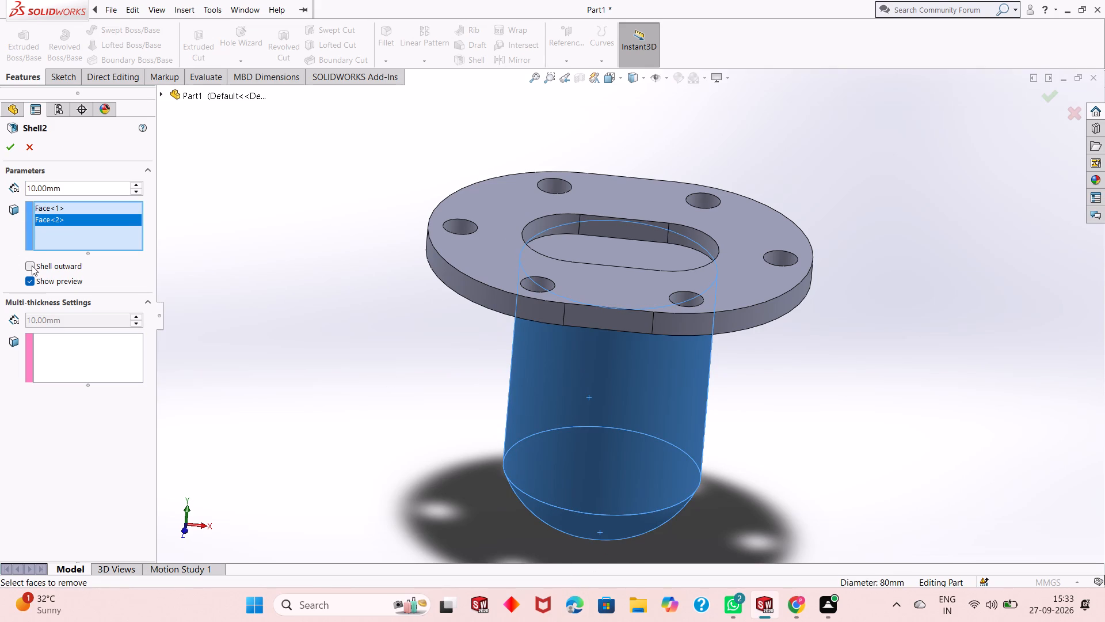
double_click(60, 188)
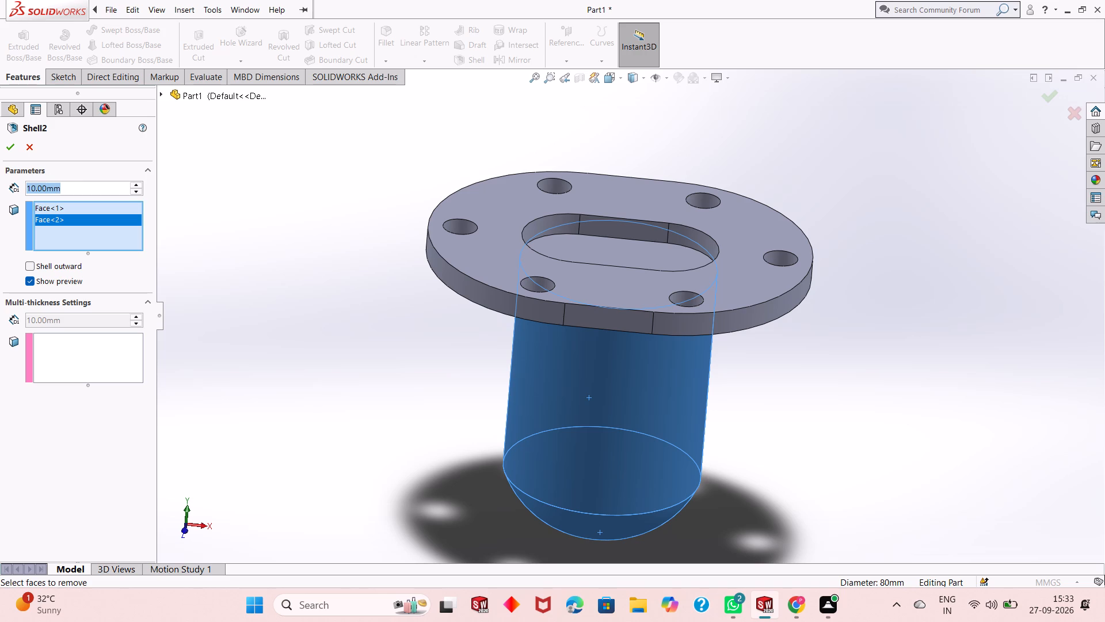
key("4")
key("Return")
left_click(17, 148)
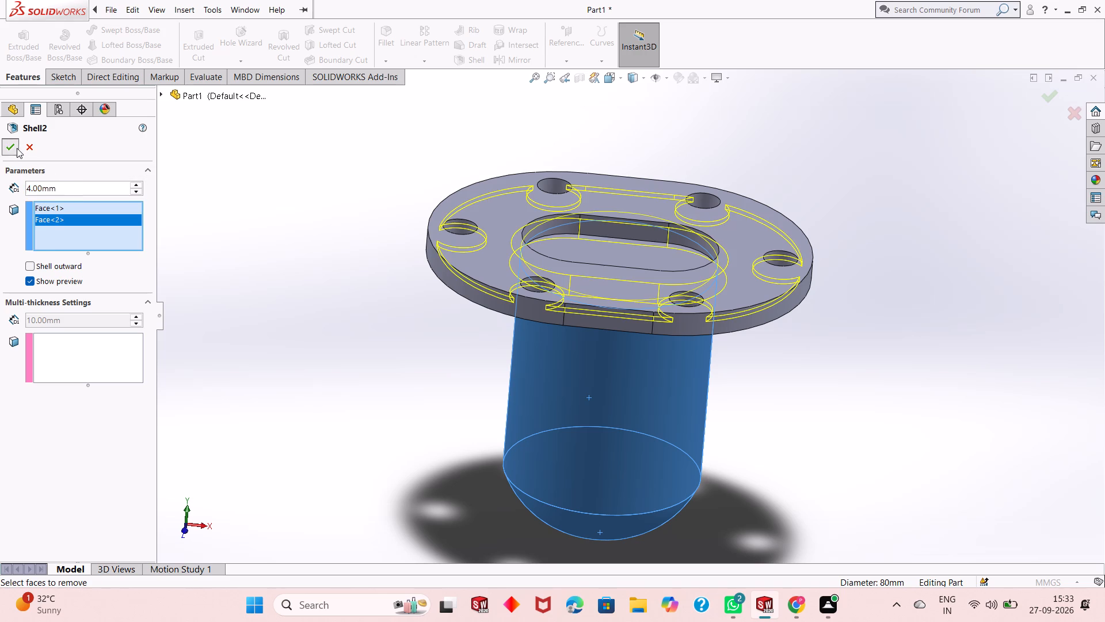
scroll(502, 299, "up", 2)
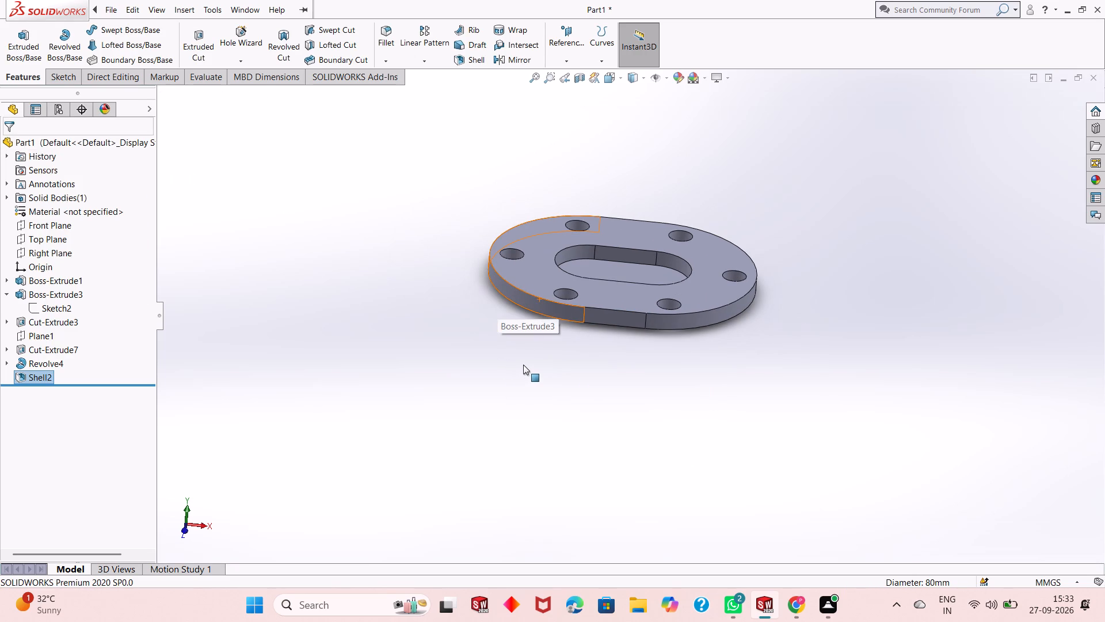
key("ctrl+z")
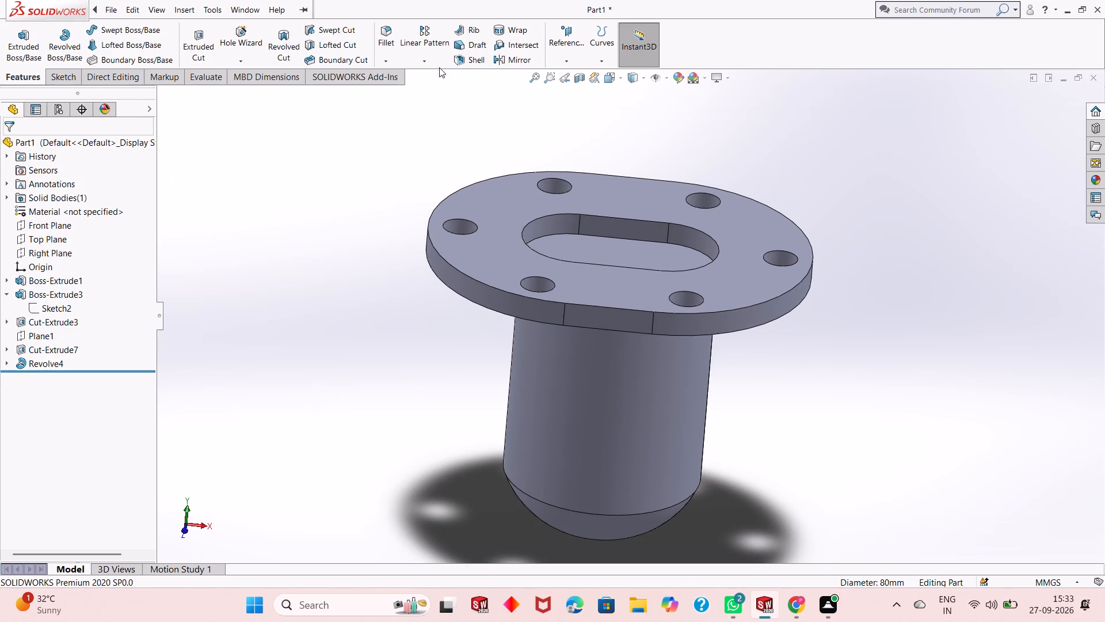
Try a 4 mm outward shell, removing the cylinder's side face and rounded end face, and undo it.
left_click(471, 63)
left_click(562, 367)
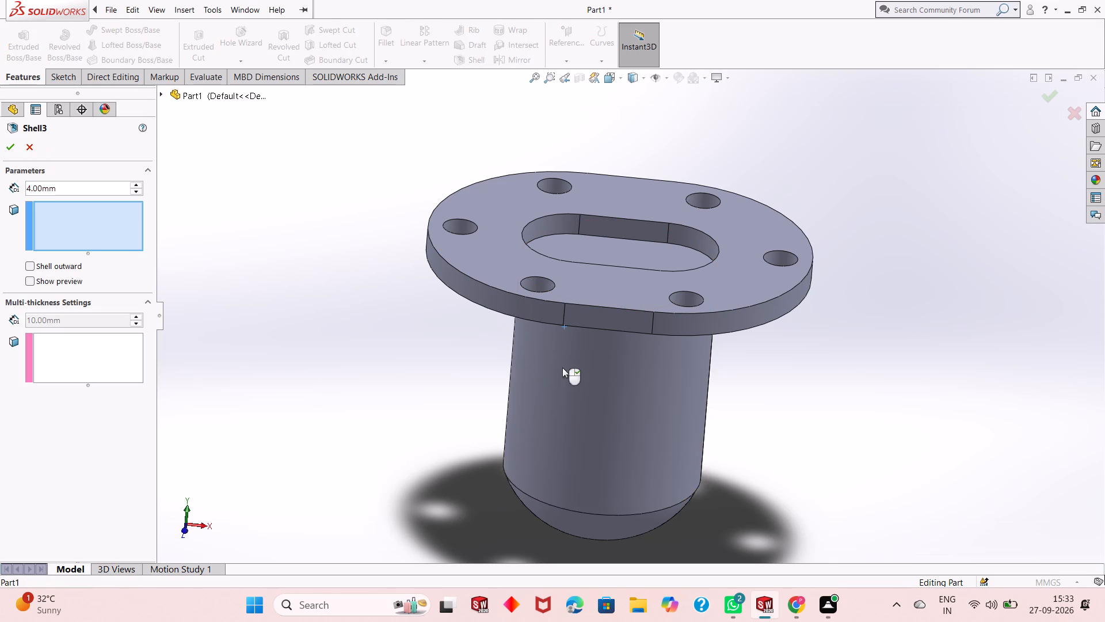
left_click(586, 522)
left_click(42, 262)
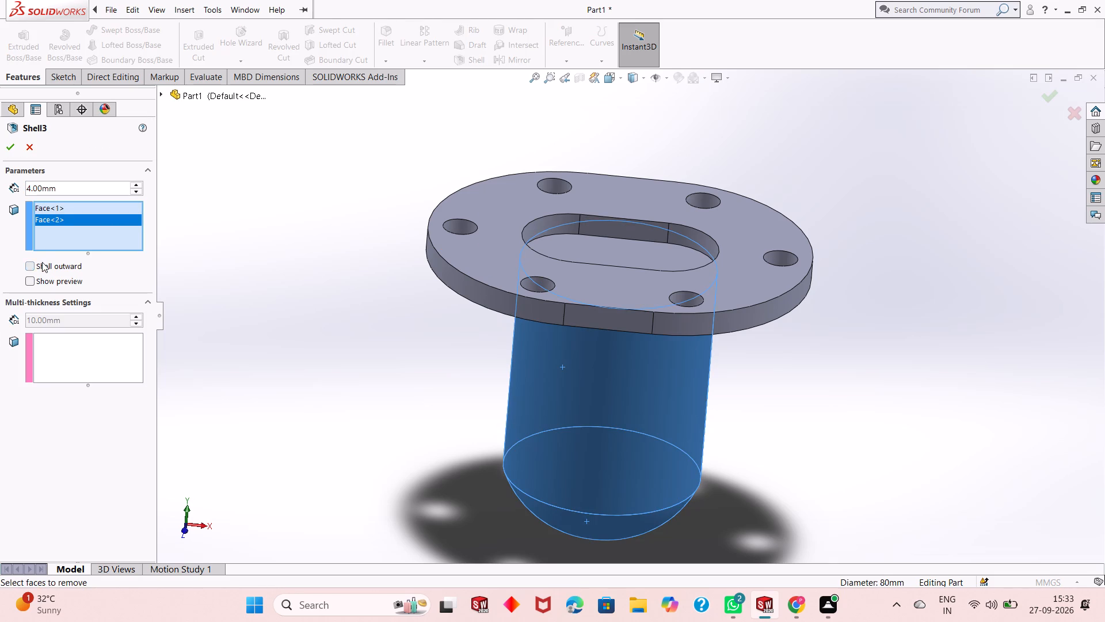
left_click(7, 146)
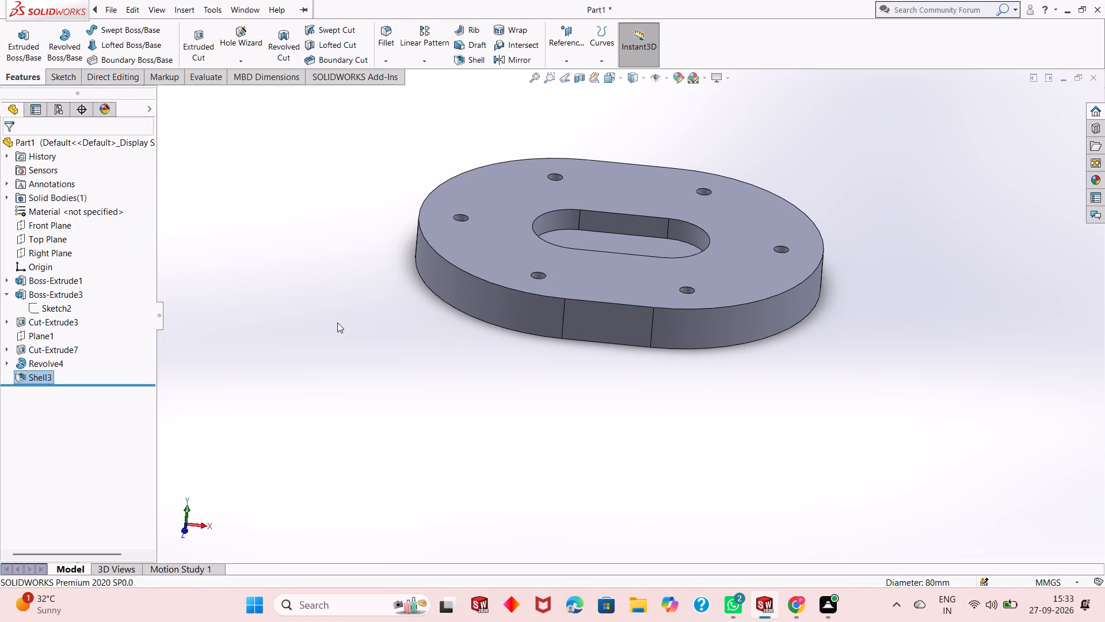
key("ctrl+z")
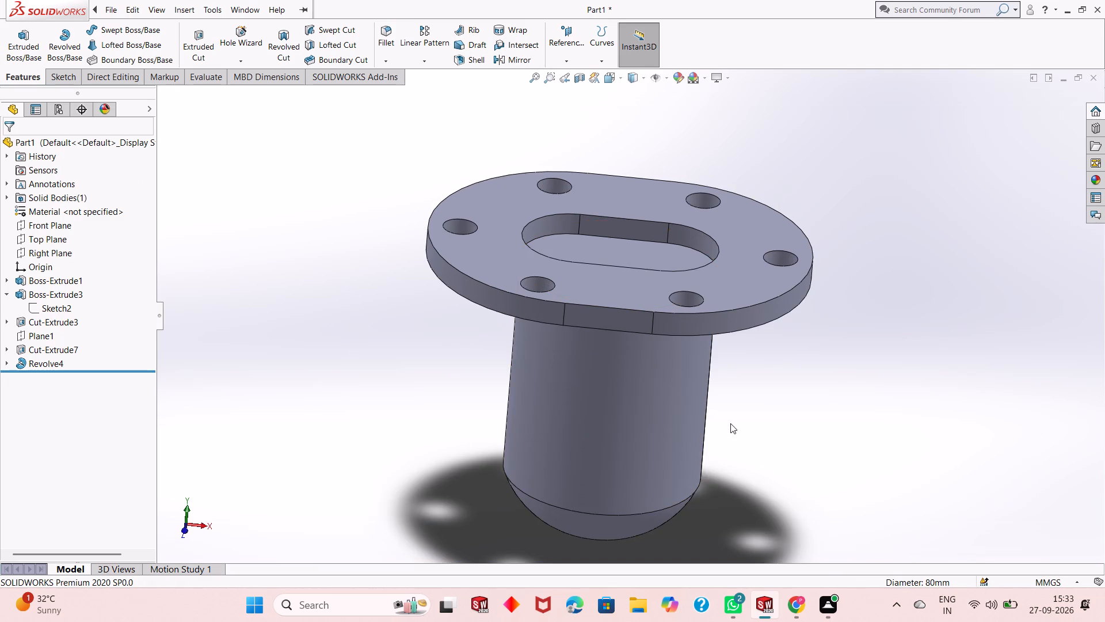
Examine the flange, slot pocket, cylinder wall and rounded end from above and below.
middle_click_drag(730, 426, 730, 374)
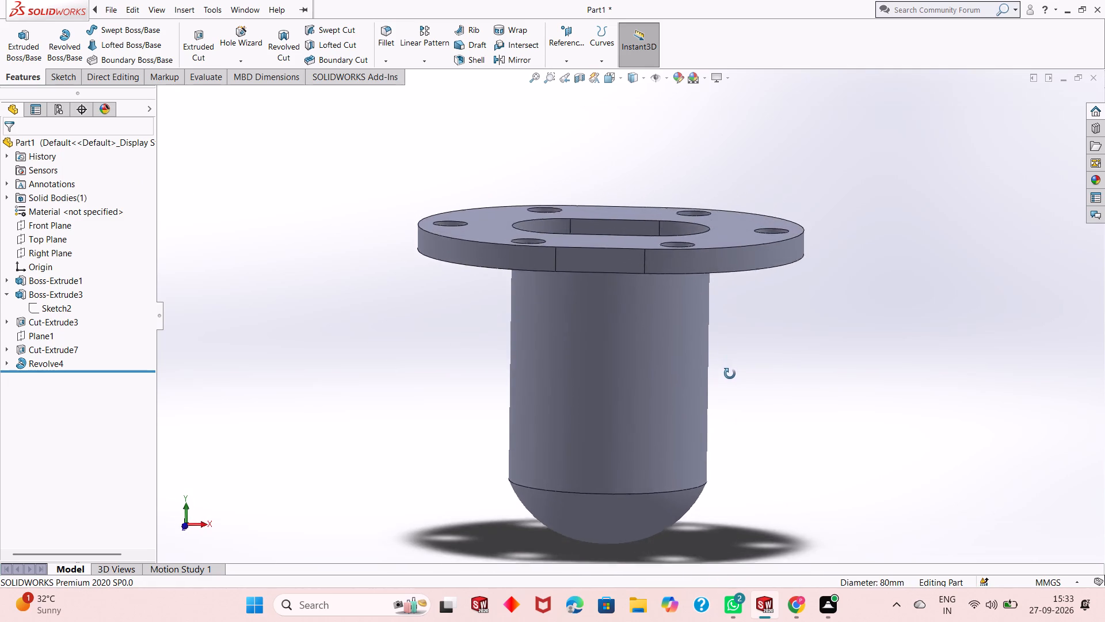
middle_click_drag(730, 374, 729, 456)
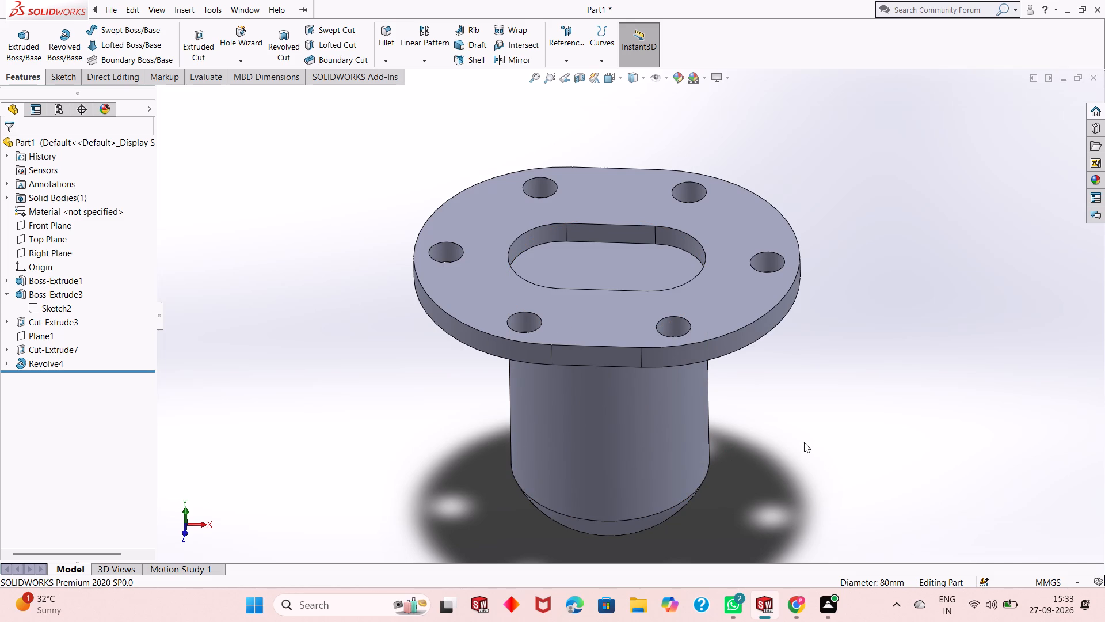
middle_click_drag(764, 414, 809, 263)
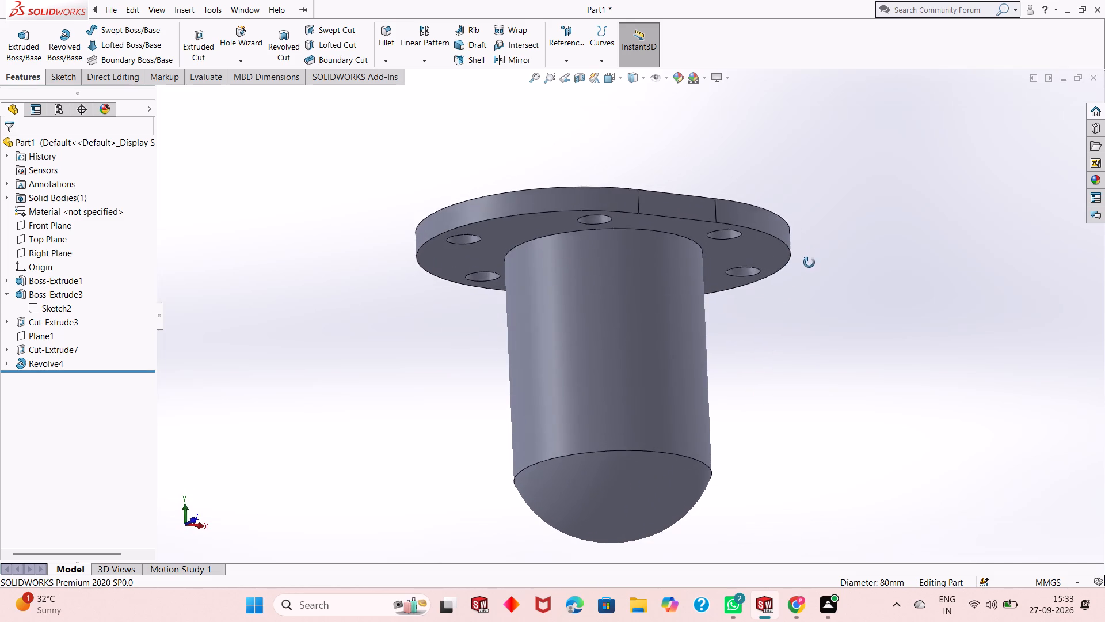
middle_click_drag(809, 263, 772, 267)
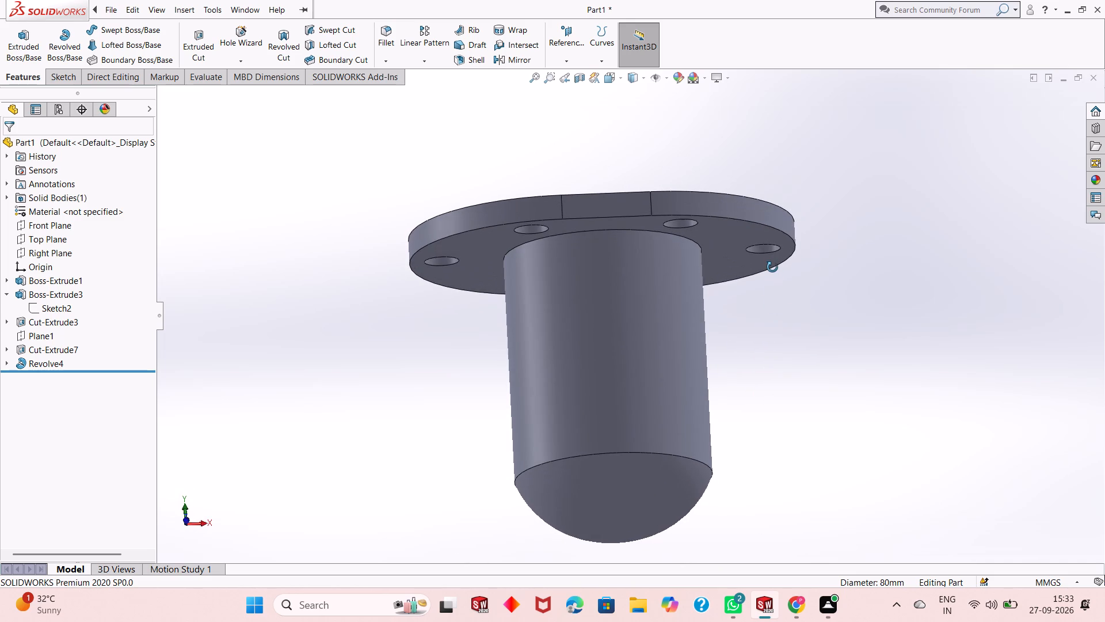
middle_click_drag(772, 267, 782, 226)
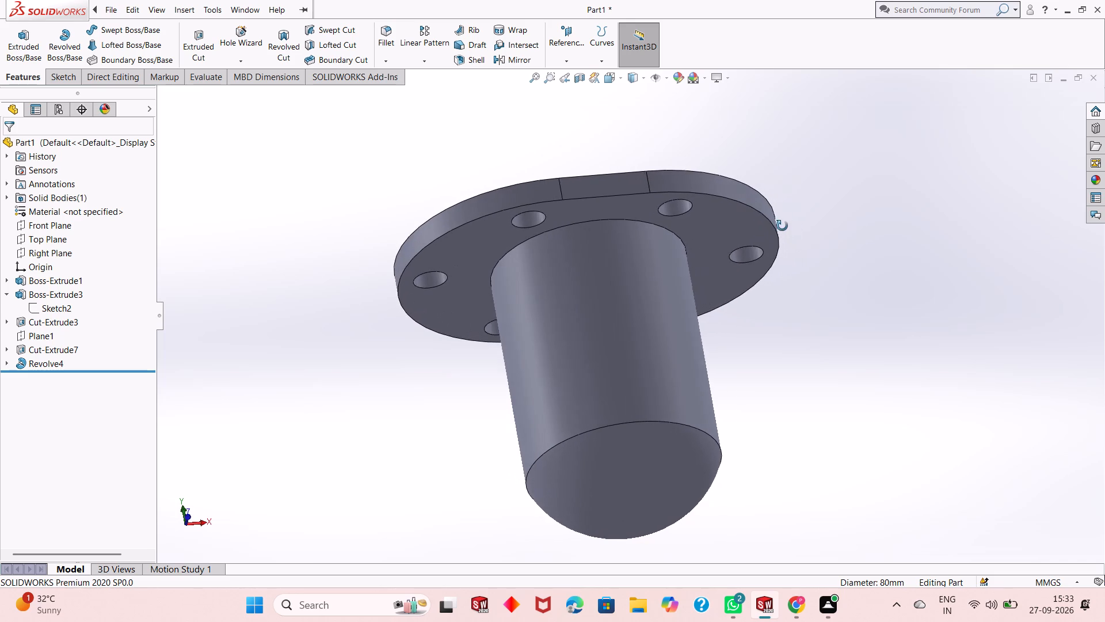
middle_click_drag(782, 226, 767, 241)
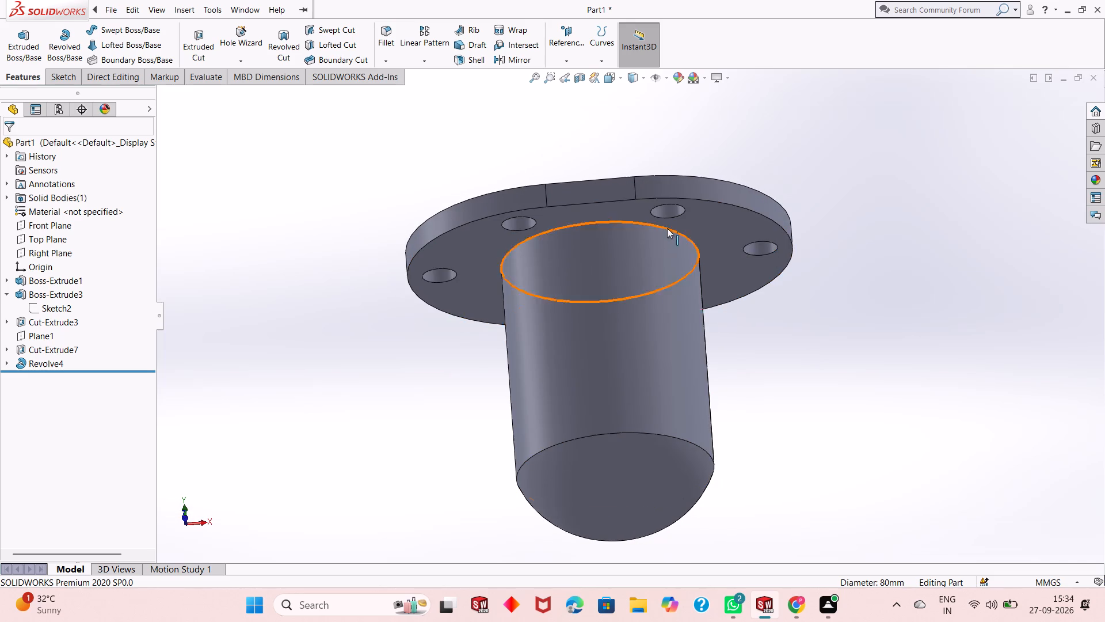
middle_click_drag(801, 292, 818, 443)
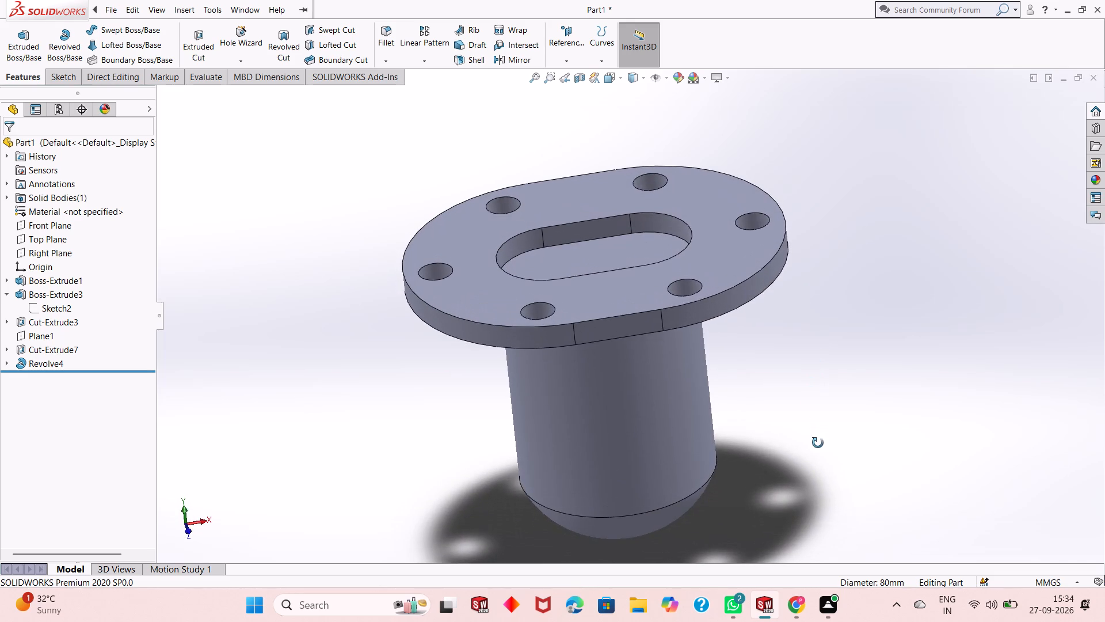
middle_click_drag(818, 443, 816, 438)
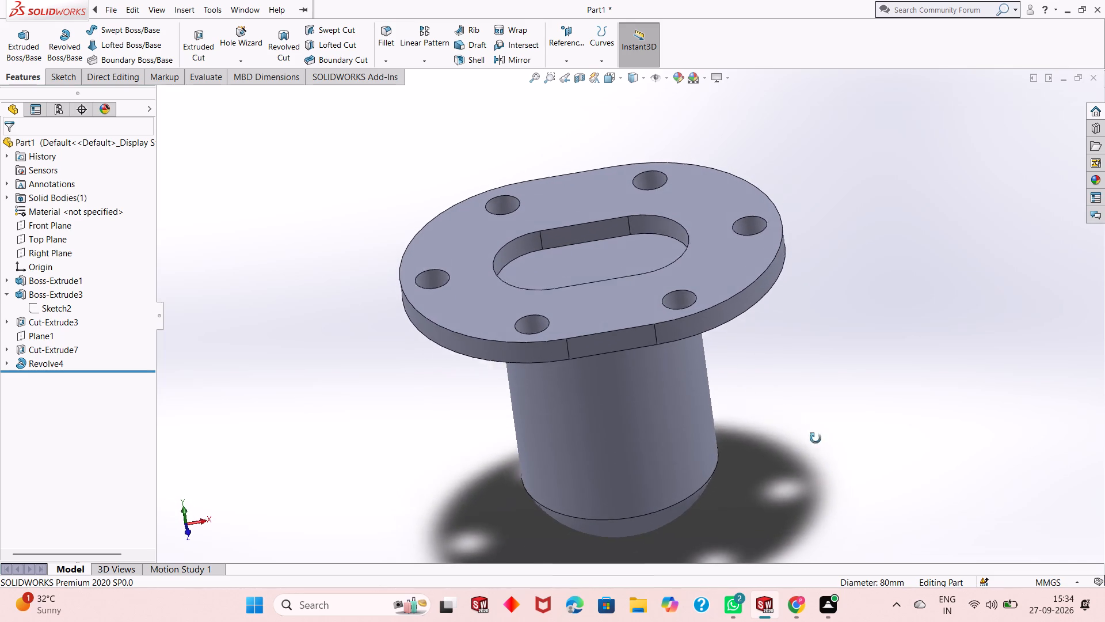
middle_click_drag(816, 438, 814, 399)
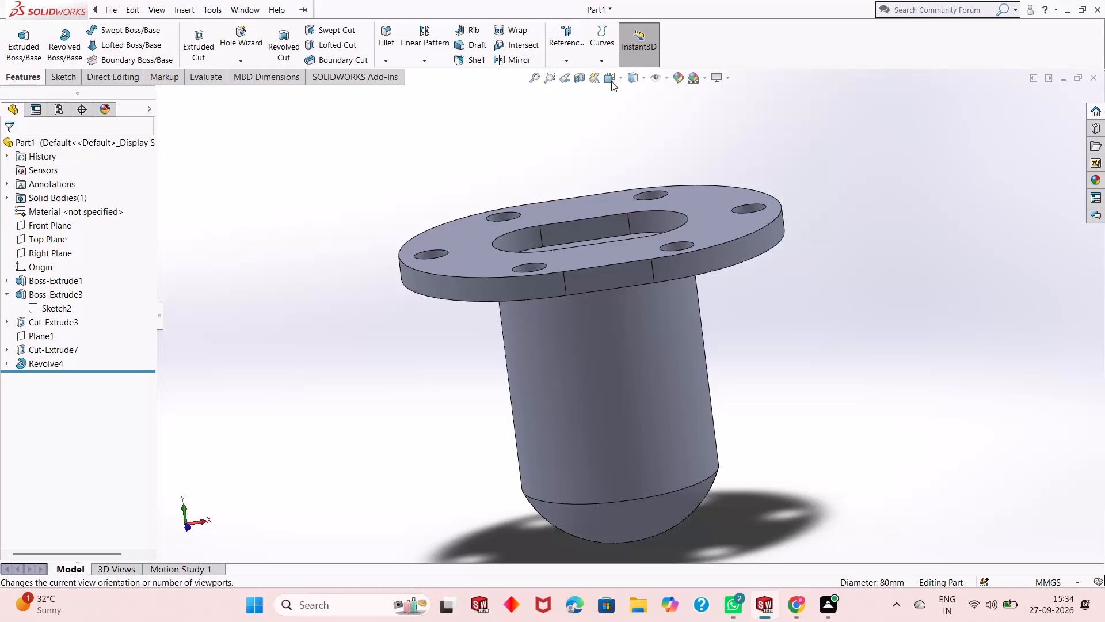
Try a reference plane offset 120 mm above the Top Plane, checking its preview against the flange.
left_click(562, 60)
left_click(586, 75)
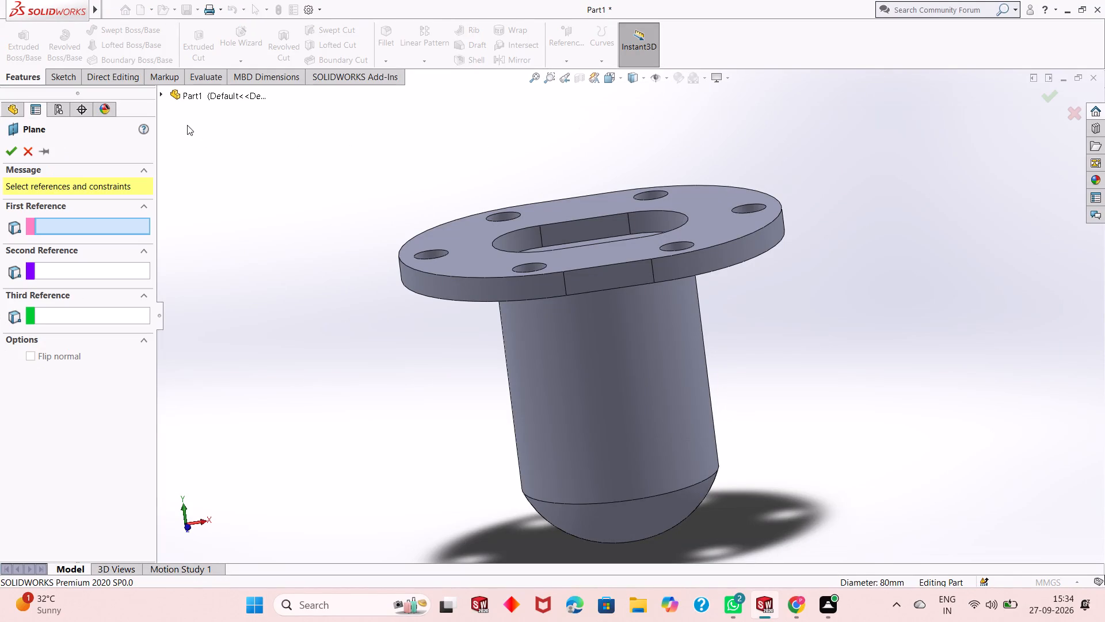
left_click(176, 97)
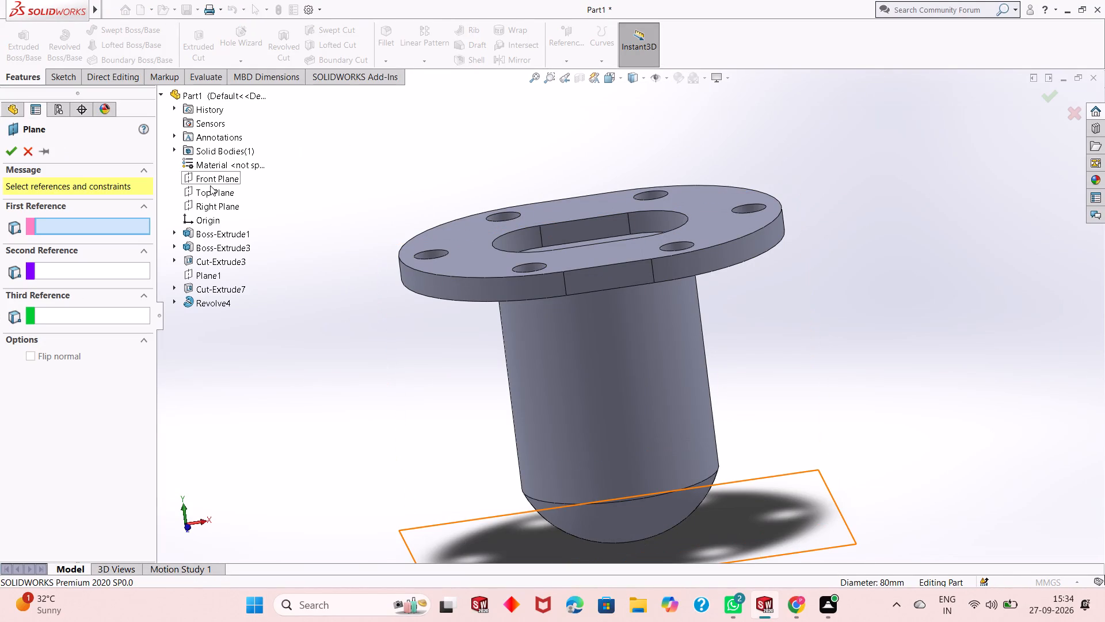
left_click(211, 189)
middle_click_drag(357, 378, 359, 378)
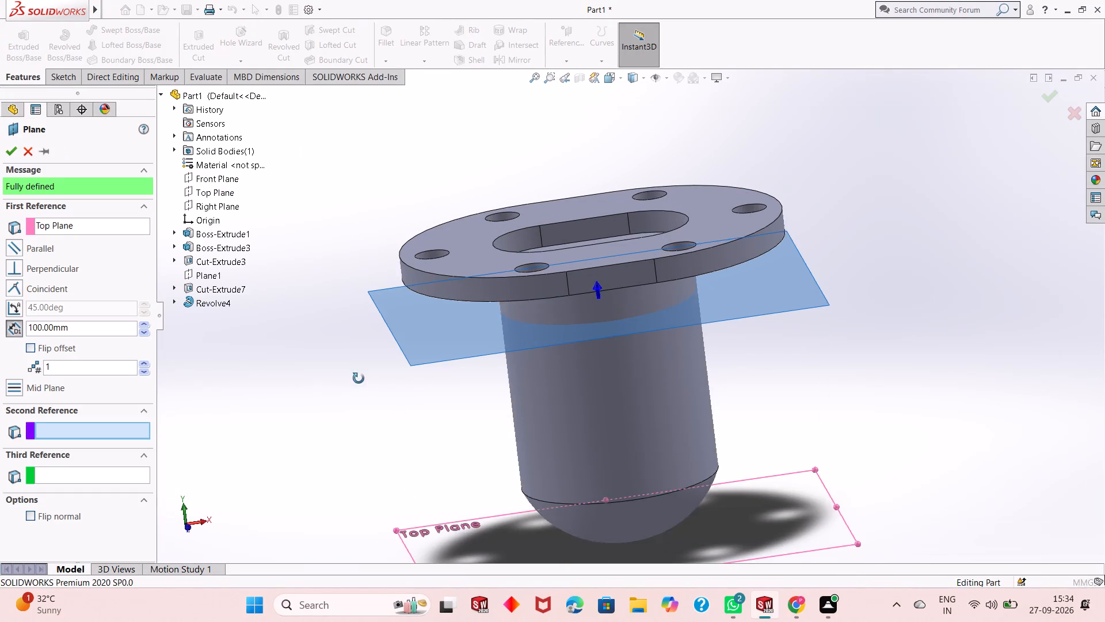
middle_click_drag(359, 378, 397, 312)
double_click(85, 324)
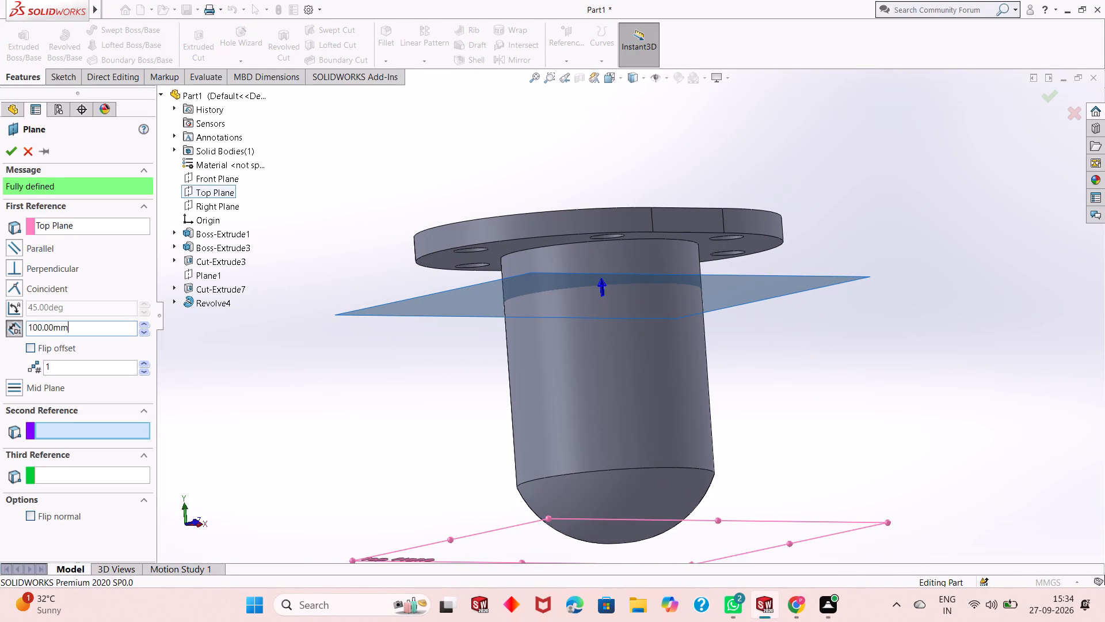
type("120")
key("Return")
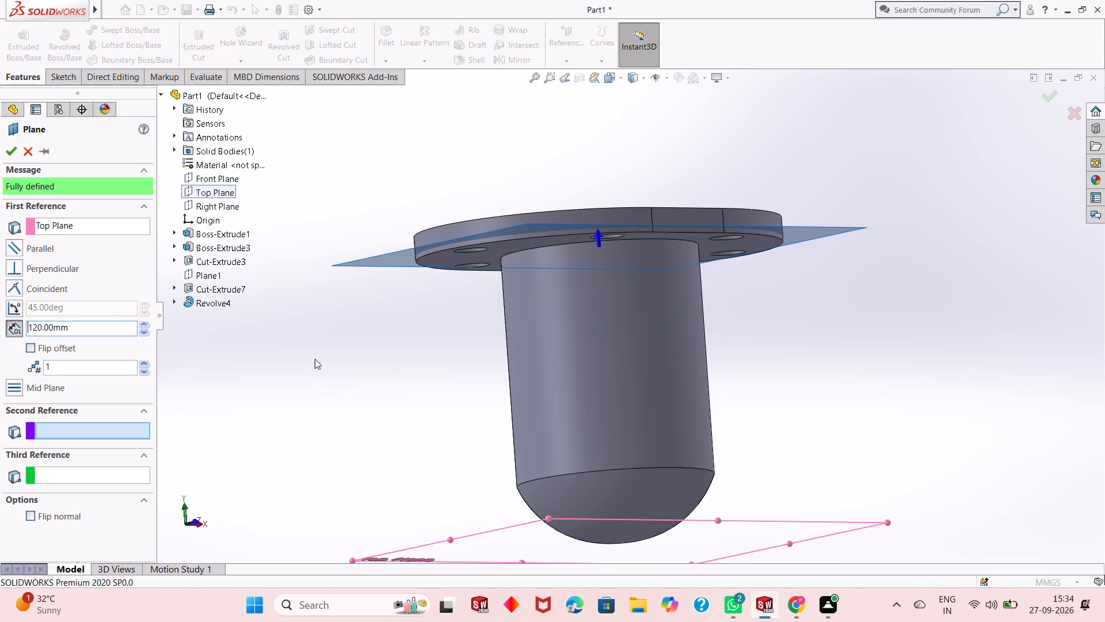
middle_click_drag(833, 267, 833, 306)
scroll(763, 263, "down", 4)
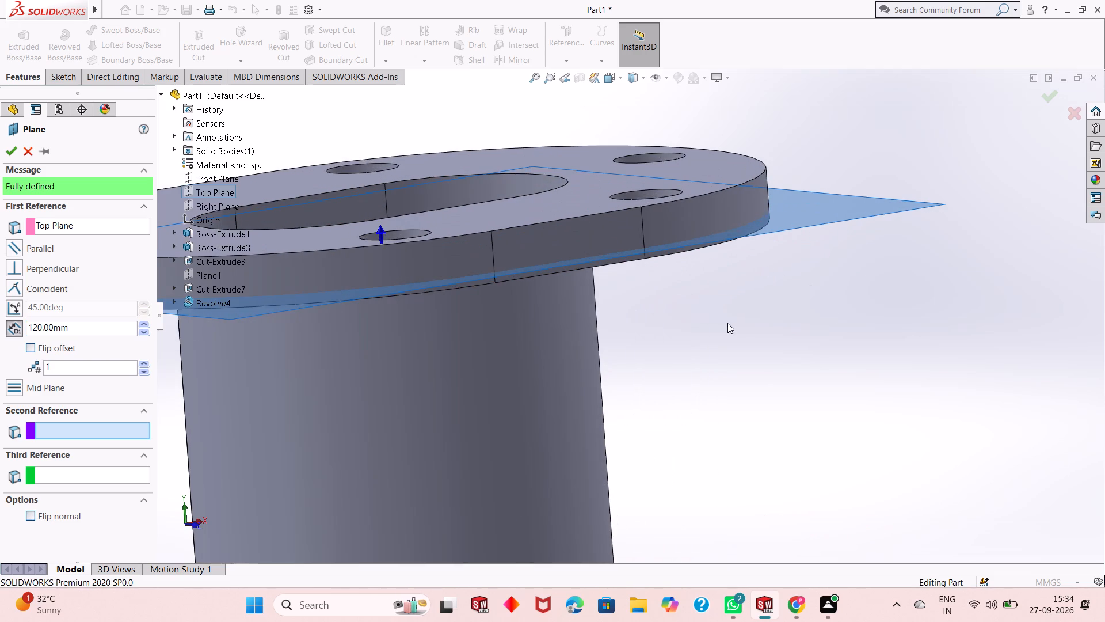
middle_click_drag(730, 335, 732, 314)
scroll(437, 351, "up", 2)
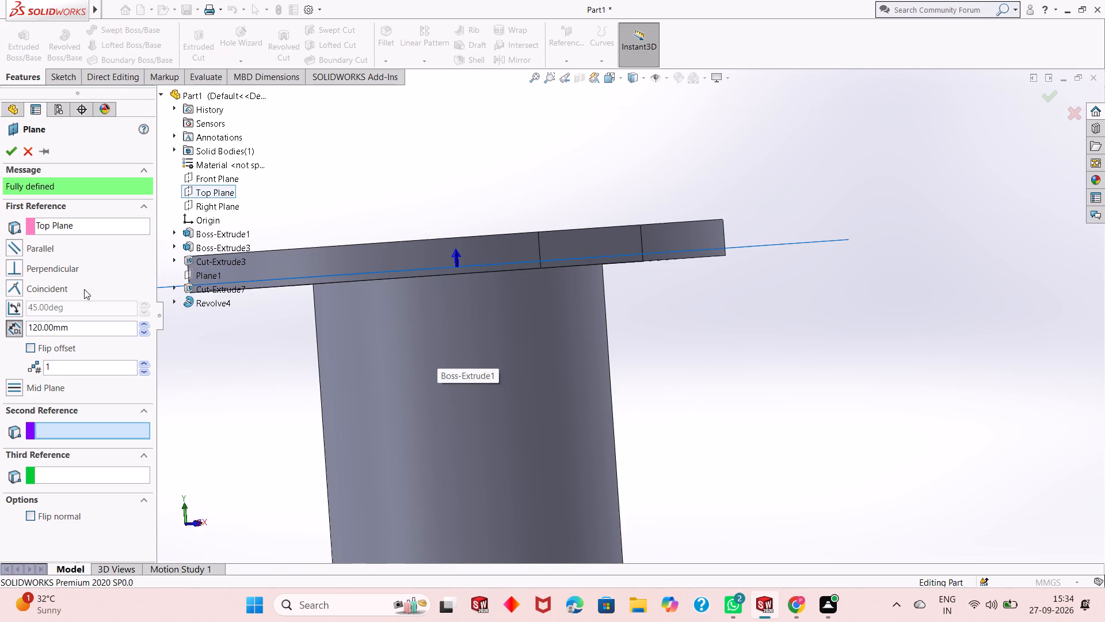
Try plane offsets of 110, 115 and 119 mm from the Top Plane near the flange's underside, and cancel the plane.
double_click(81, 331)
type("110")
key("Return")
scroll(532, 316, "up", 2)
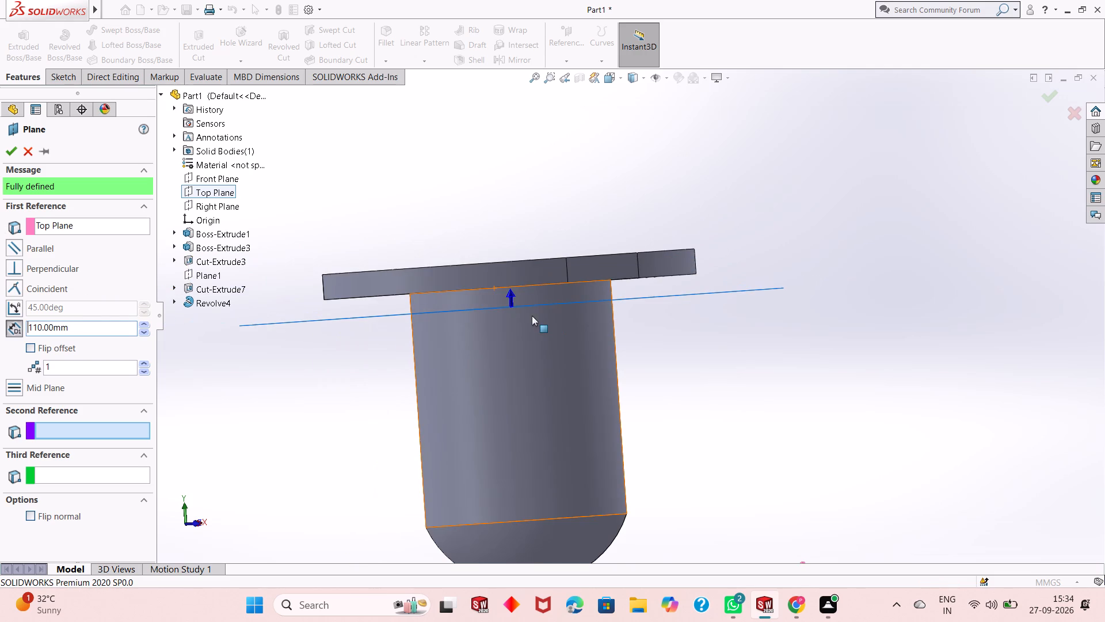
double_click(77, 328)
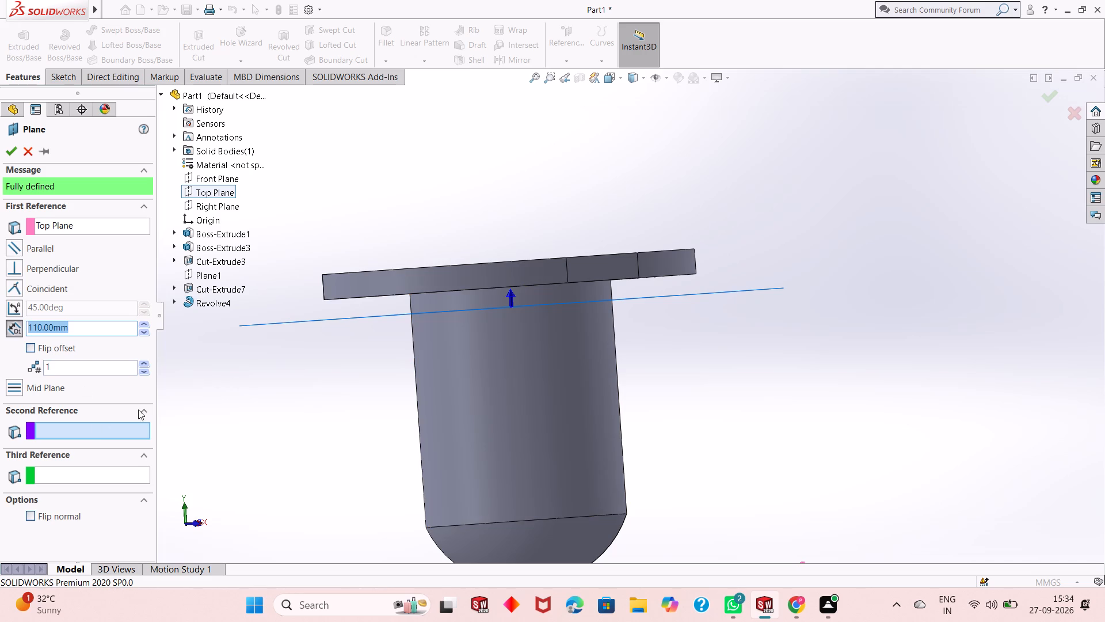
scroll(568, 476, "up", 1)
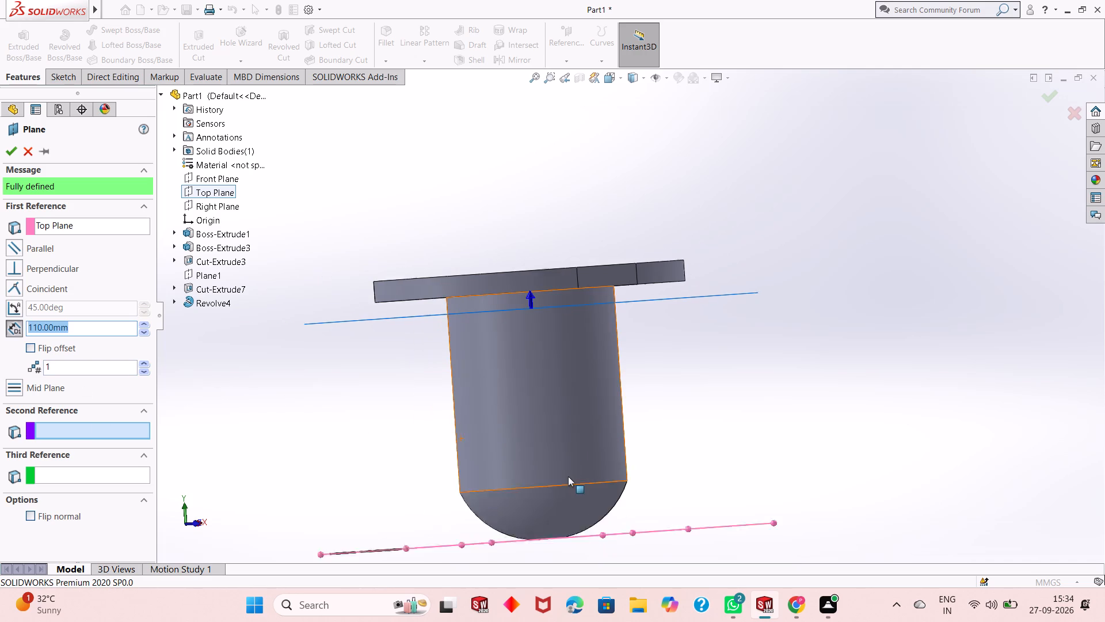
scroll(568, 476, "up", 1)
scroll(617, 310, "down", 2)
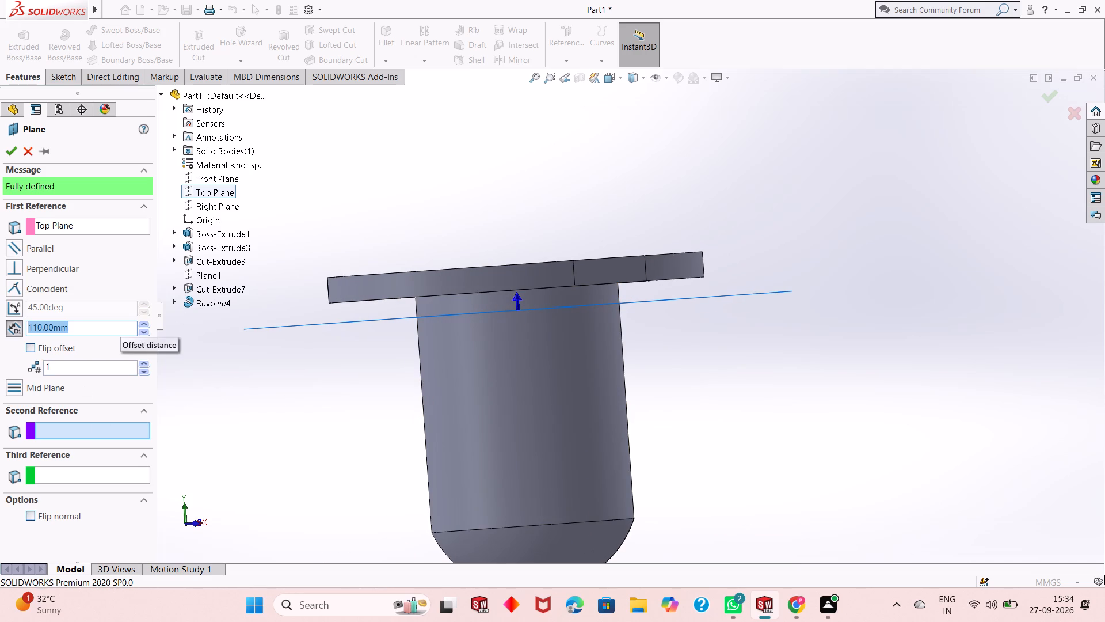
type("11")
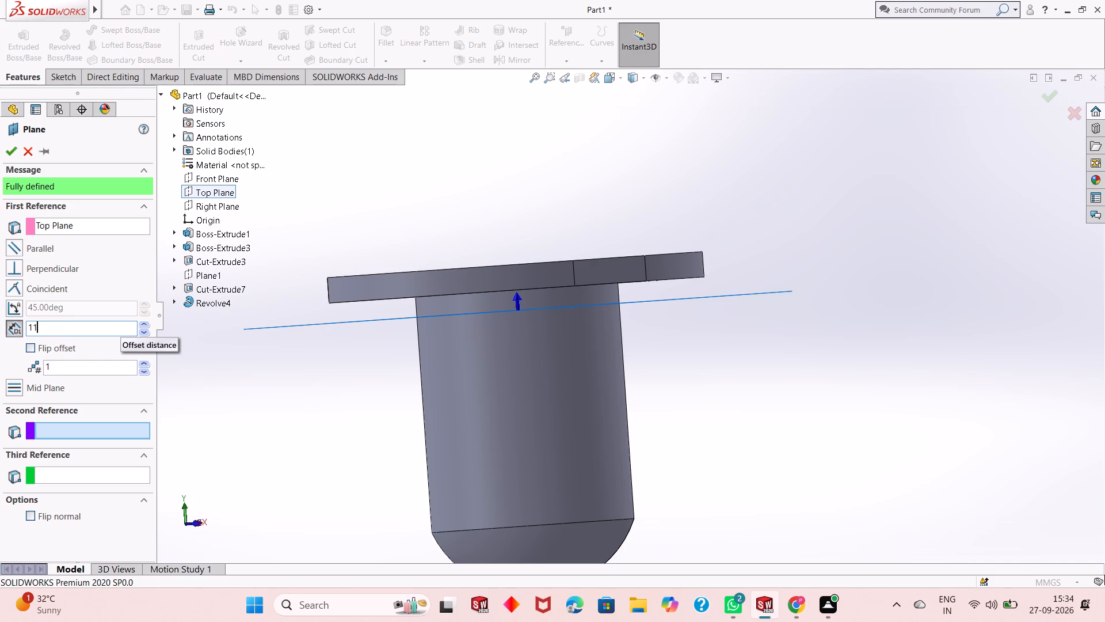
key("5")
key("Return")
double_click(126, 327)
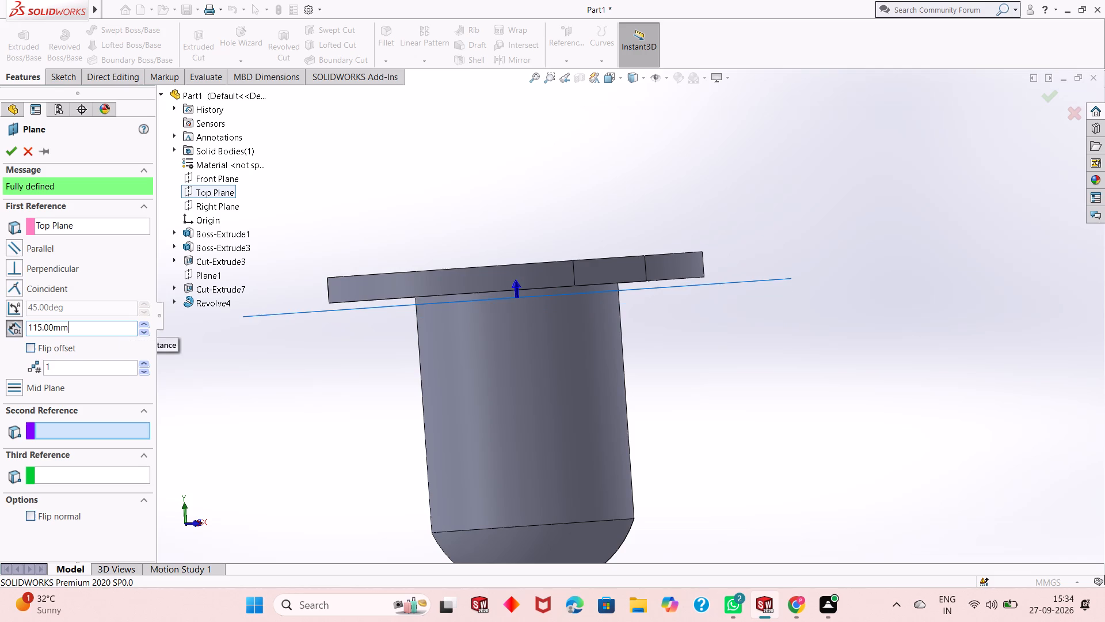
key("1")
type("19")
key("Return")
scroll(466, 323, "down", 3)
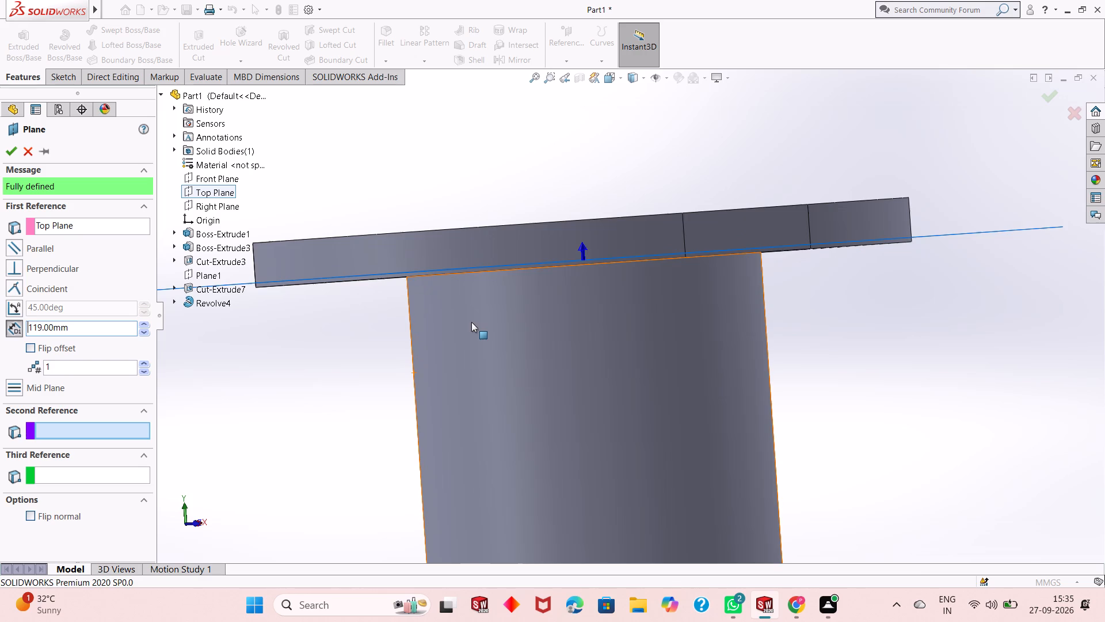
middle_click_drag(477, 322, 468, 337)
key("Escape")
Examine the flange, slot pocket, cylinder wall and rounded end from above and below.
scroll(496, 339, "up", 3)
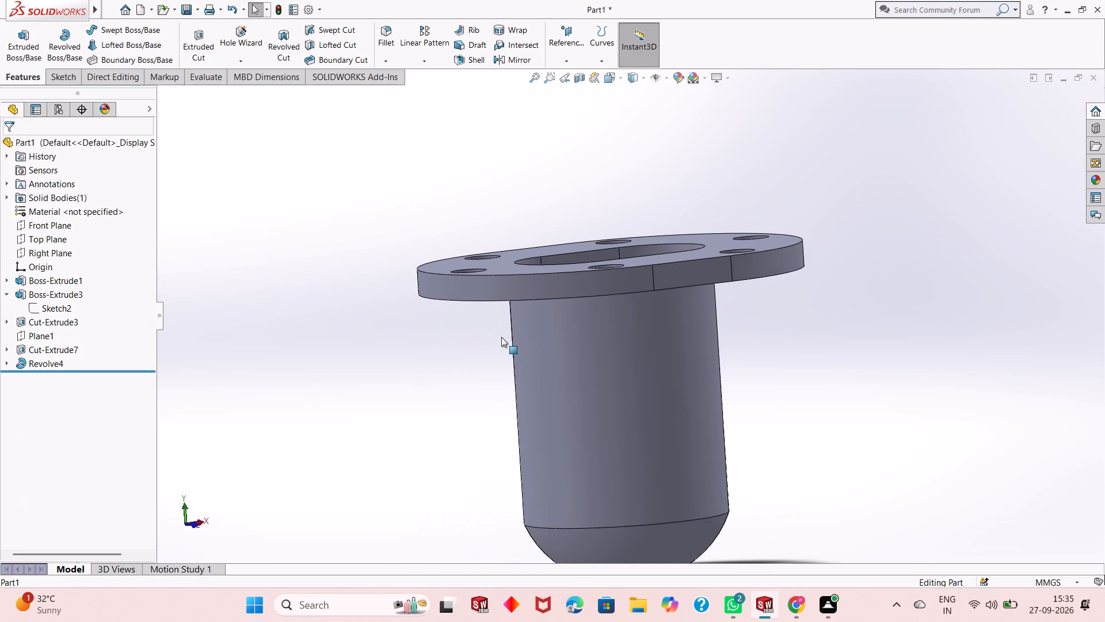
scroll(501, 336, "up", 1)
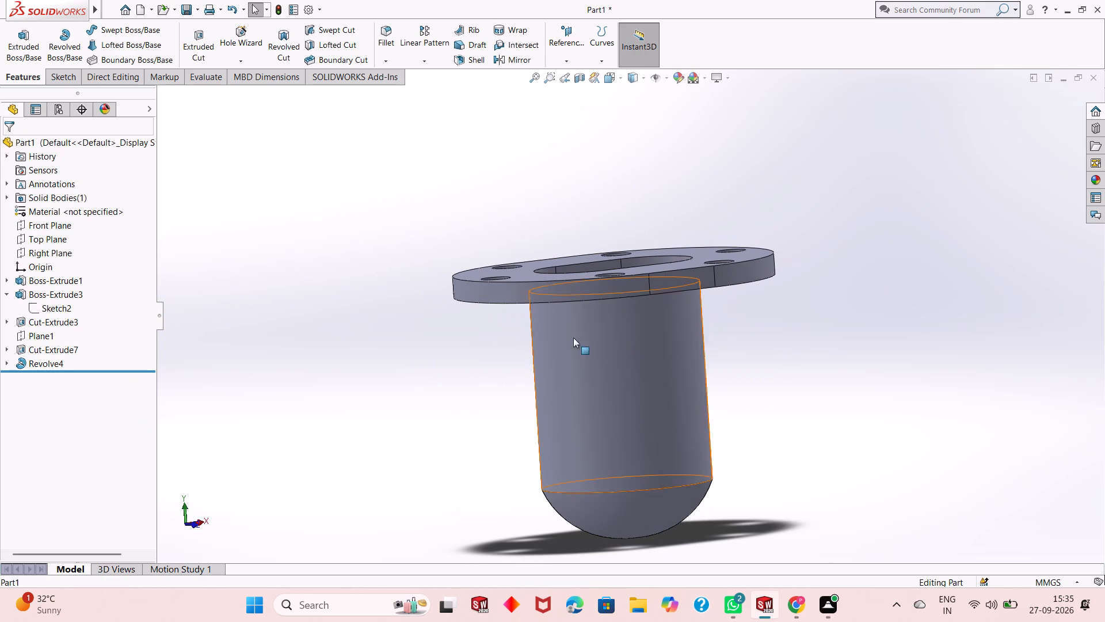
scroll(672, 314, "up", 1)
middle_click_drag(742, 347, 731, 389)
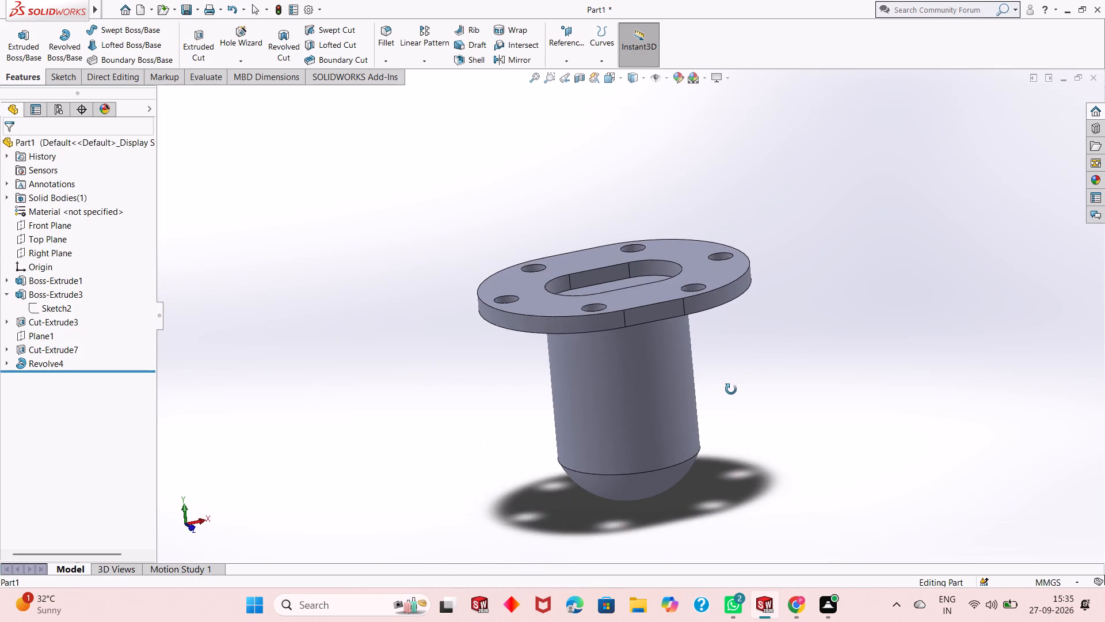
middle_click_drag(731, 389, 735, 450)
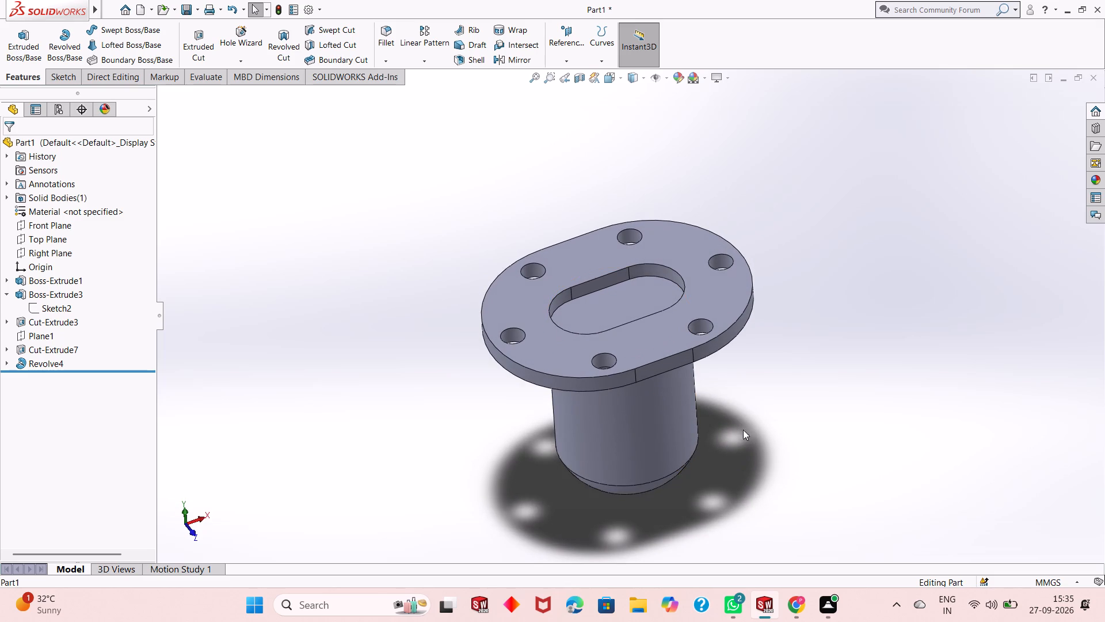
scroll(744, 385, "up", 1)
middle_click_drag(763, 264, 761, 295)
scroll(761, 295, "down", 1)
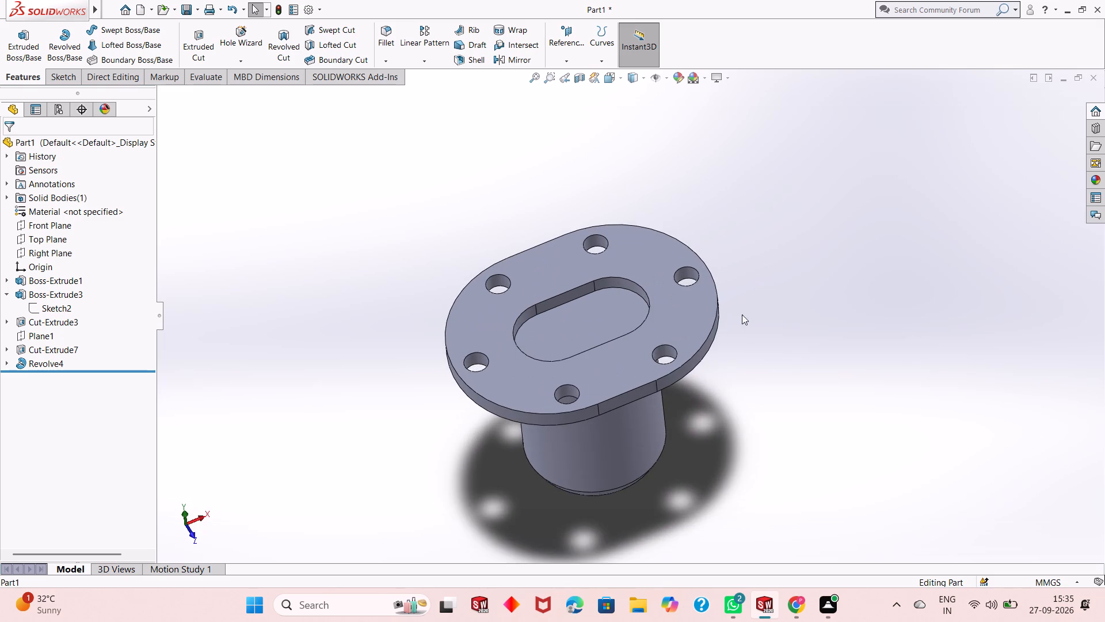
scroll(723, 330, "down", 1)
scroll(723, 331, "up", 1)
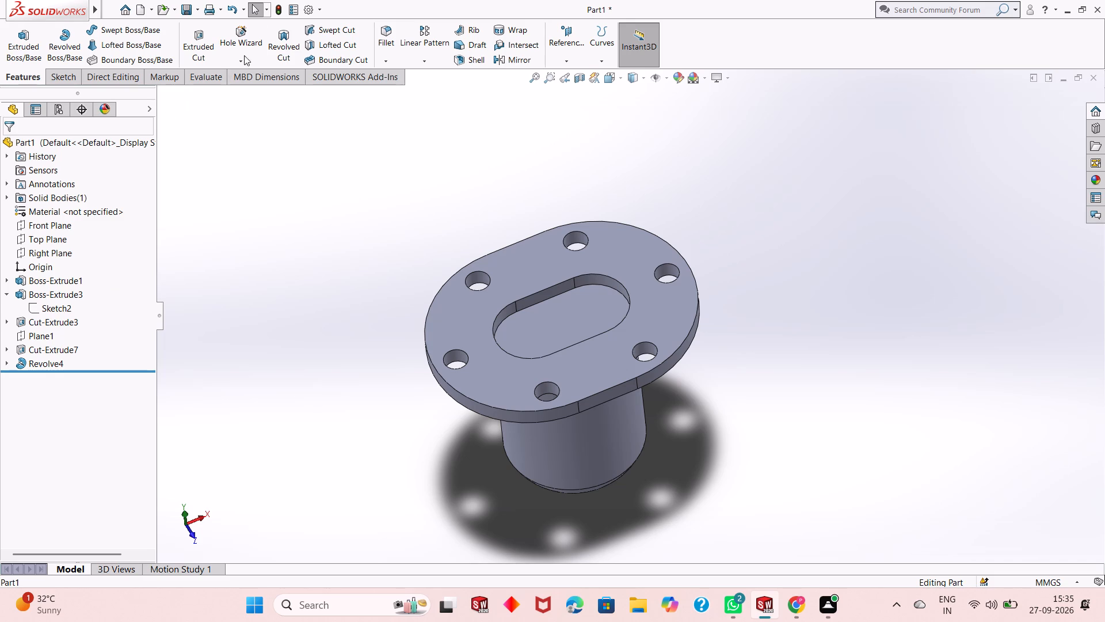
left_click(66, 79)
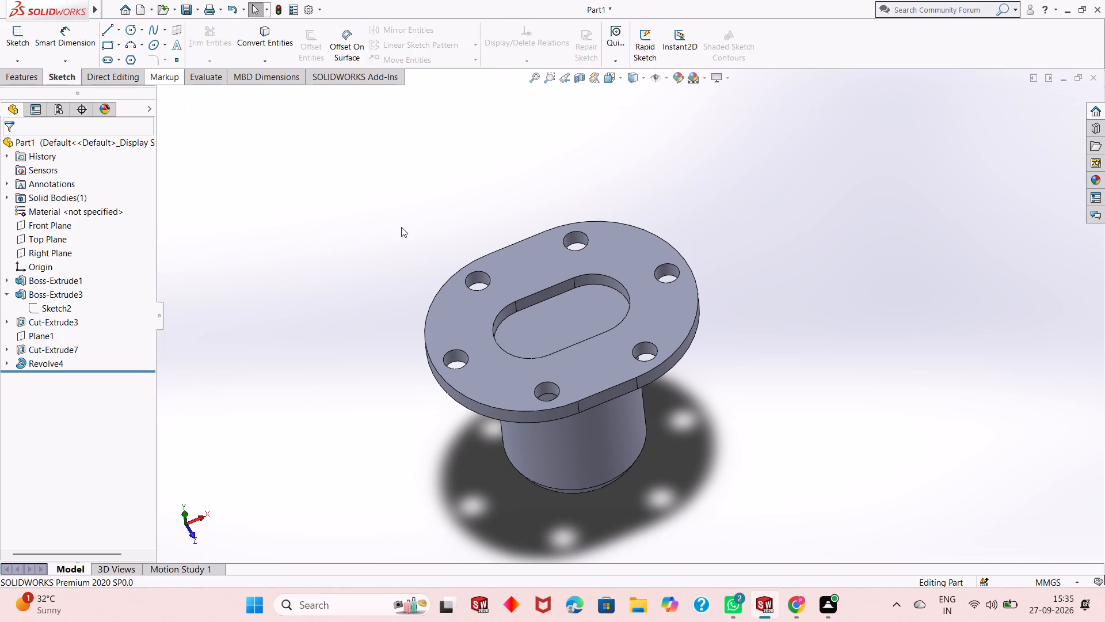
middle_click_drag(558, 350, 558, 317)
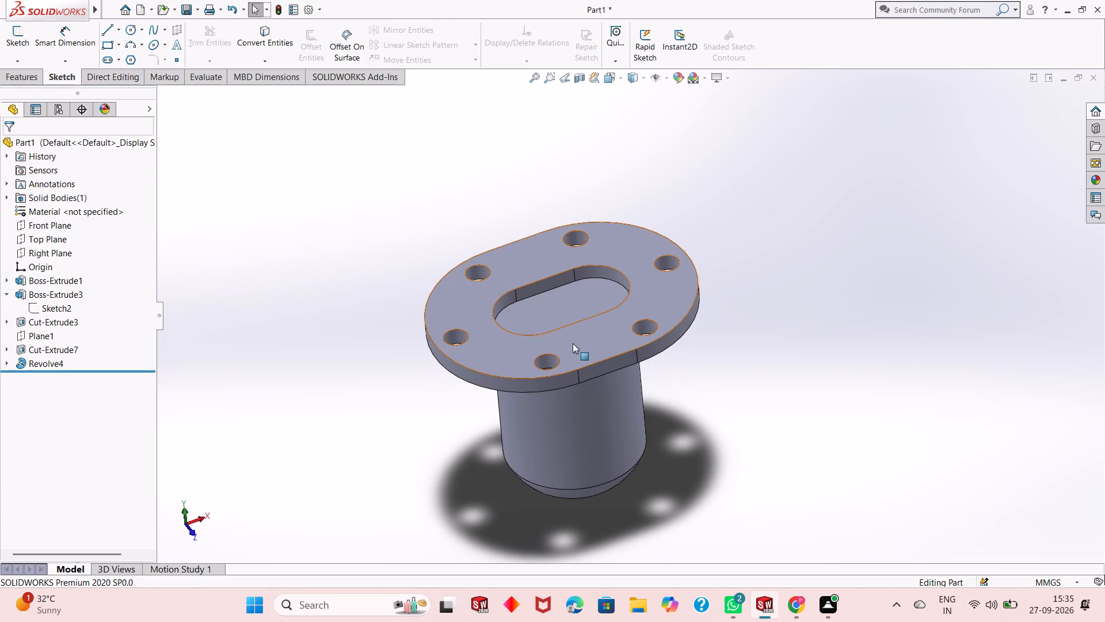
scroll(621, 382, "down", 2)
scroll(574, 340, "up", 1)
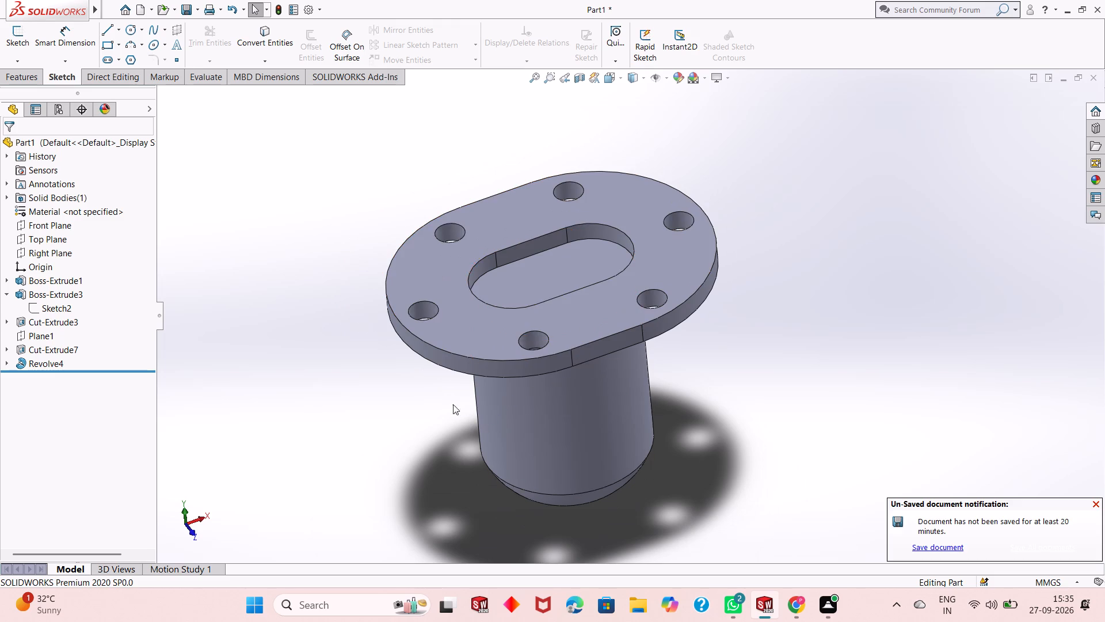
scroll(464, 418, "up", 1)
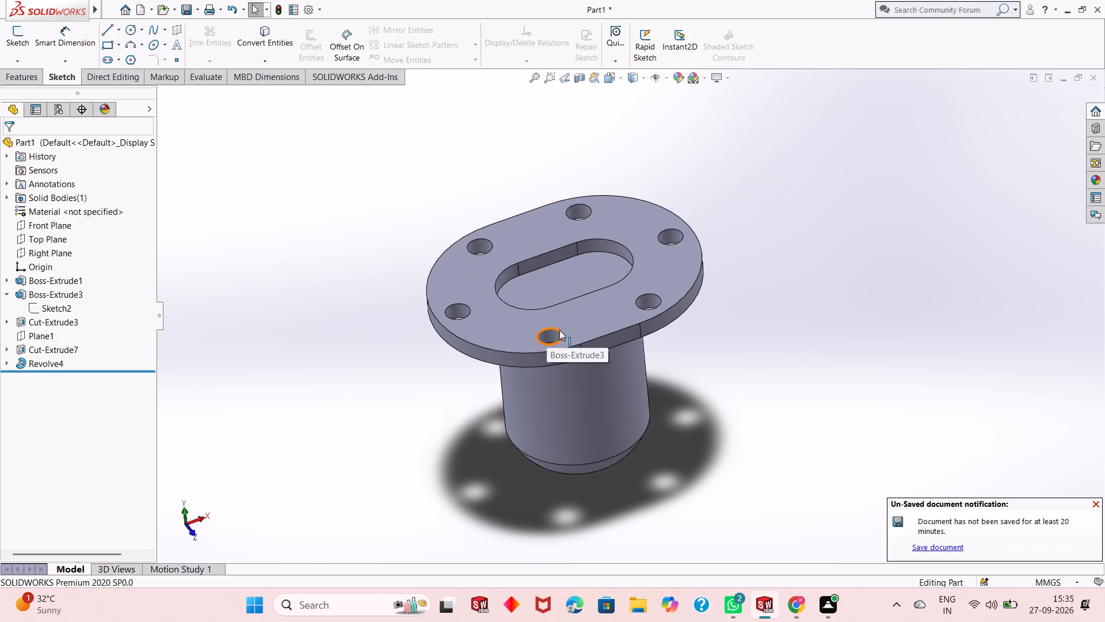
scroll(562, 251, "down", 2)
scroll(558, 269, "up", 1)
scroll(616, 404, "up", 1)
middle_click_drag(628, 413, 628, 414)
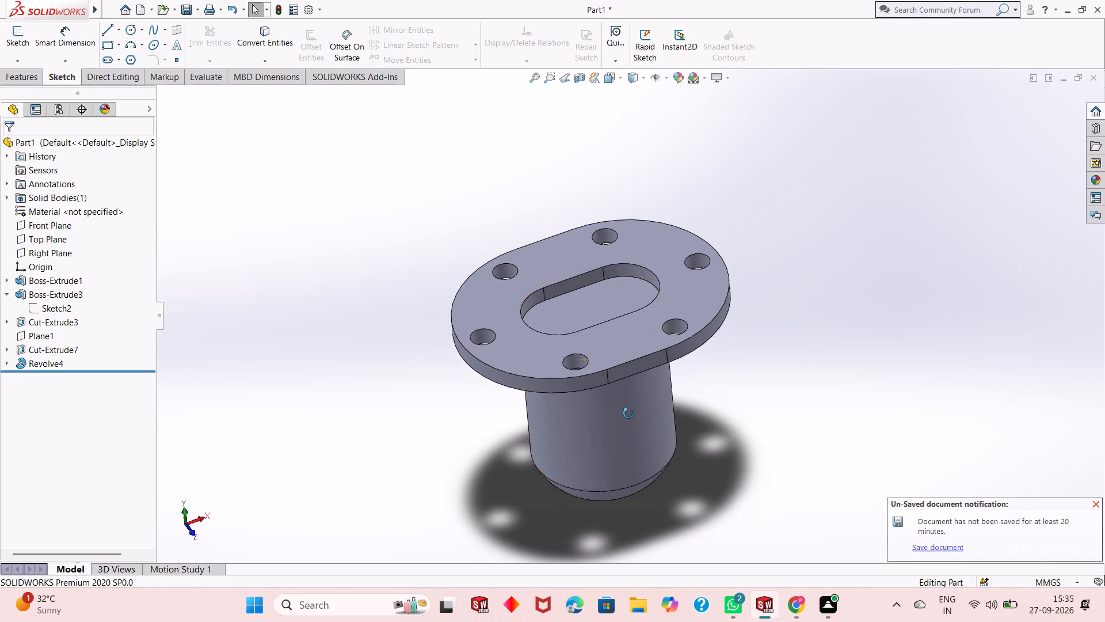
middle_click_drag(628, 414, 615, 283)
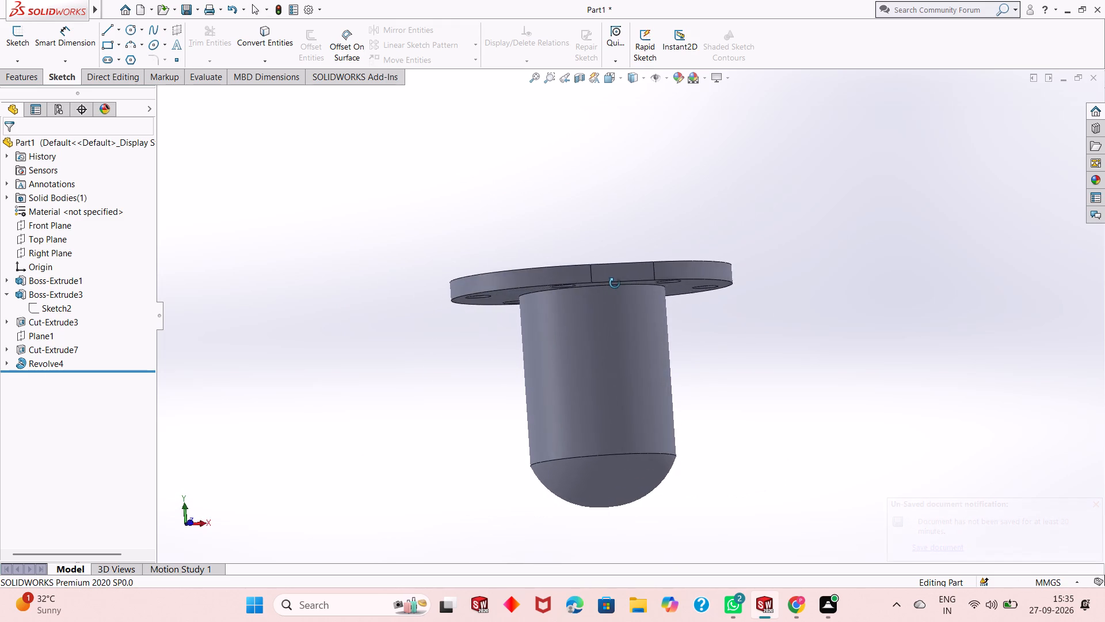
middle_click_drag(615, 283, 597, 352)
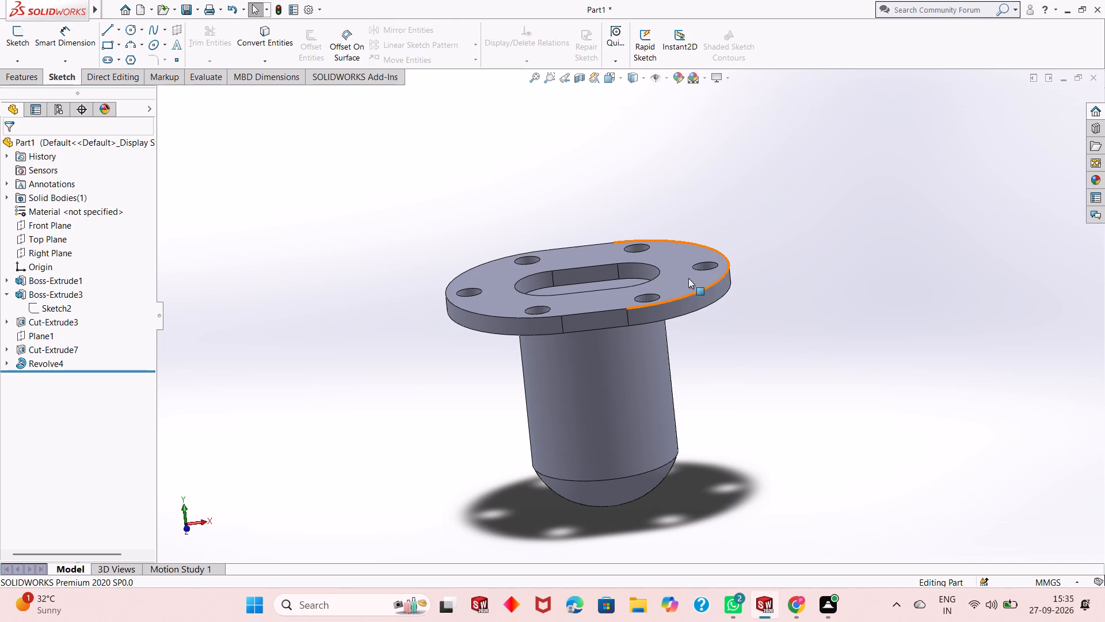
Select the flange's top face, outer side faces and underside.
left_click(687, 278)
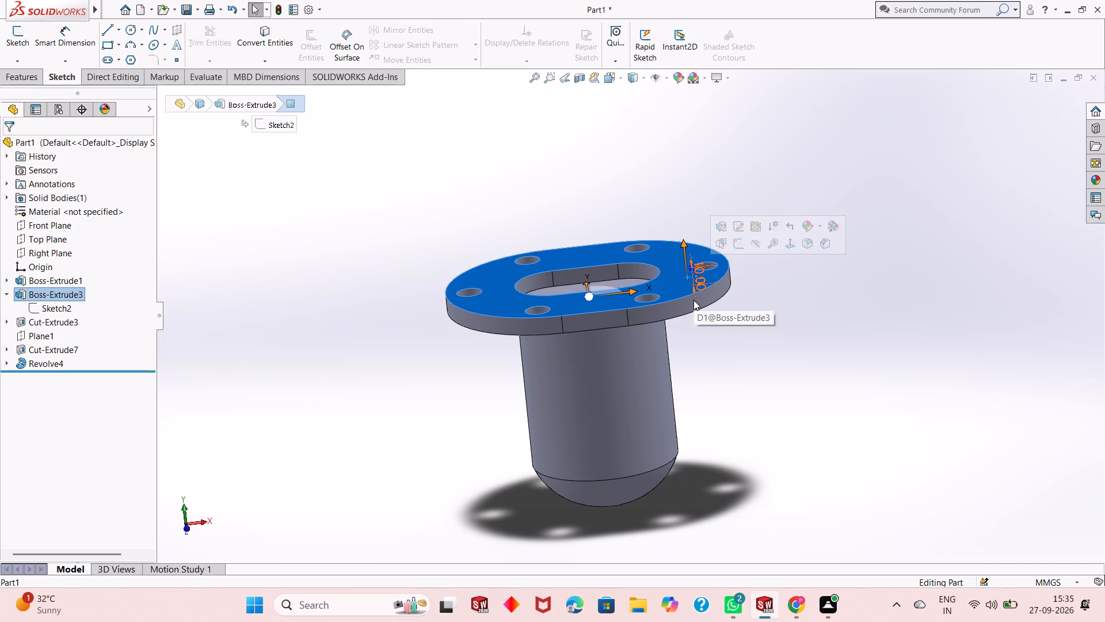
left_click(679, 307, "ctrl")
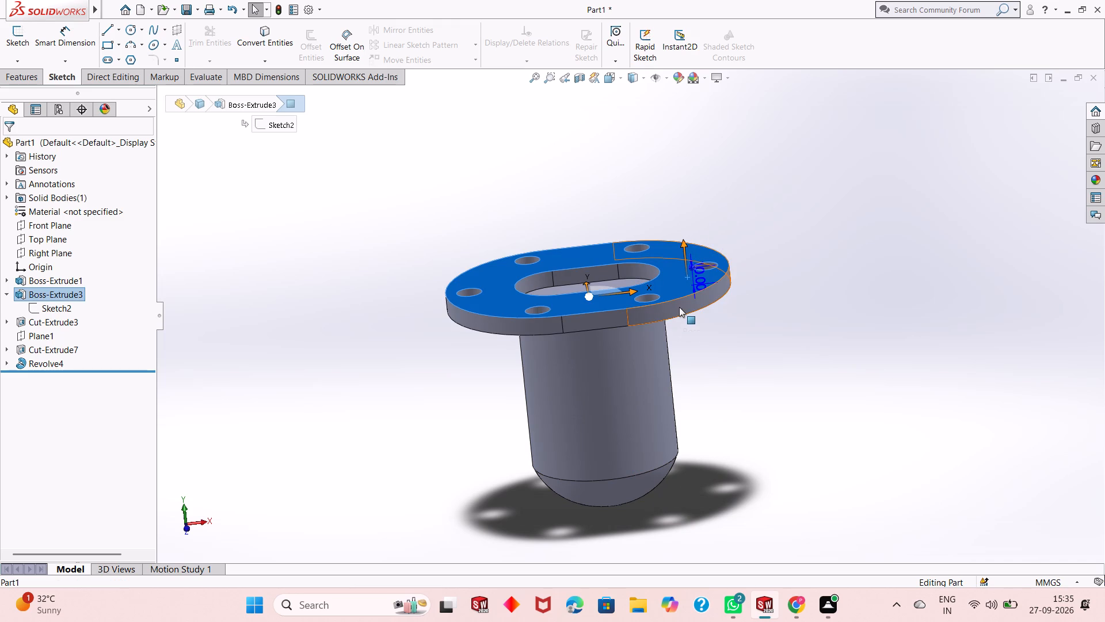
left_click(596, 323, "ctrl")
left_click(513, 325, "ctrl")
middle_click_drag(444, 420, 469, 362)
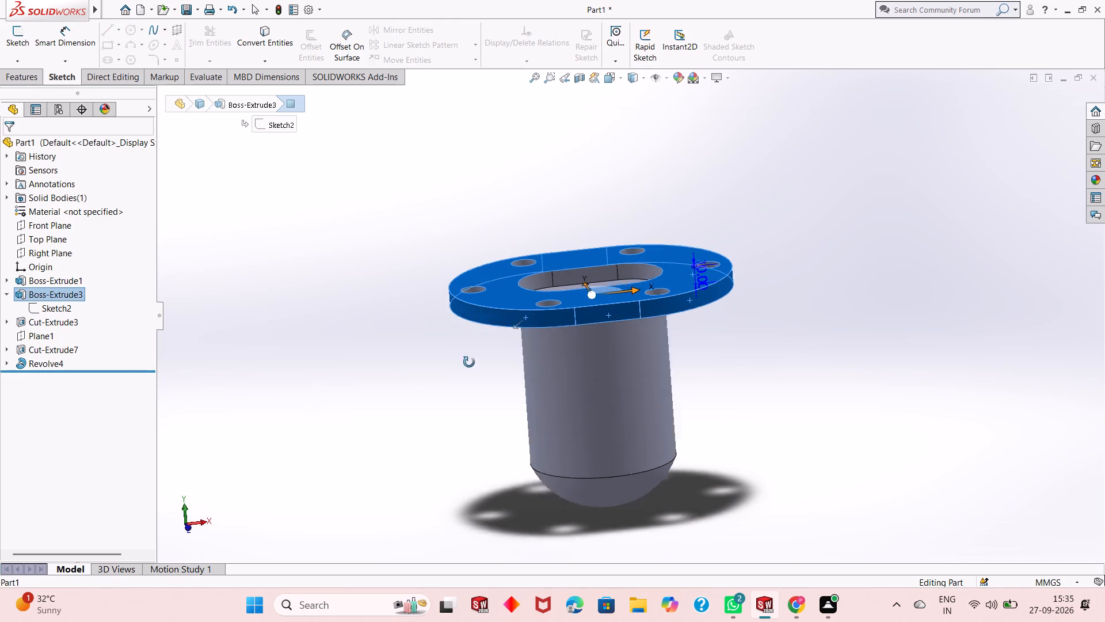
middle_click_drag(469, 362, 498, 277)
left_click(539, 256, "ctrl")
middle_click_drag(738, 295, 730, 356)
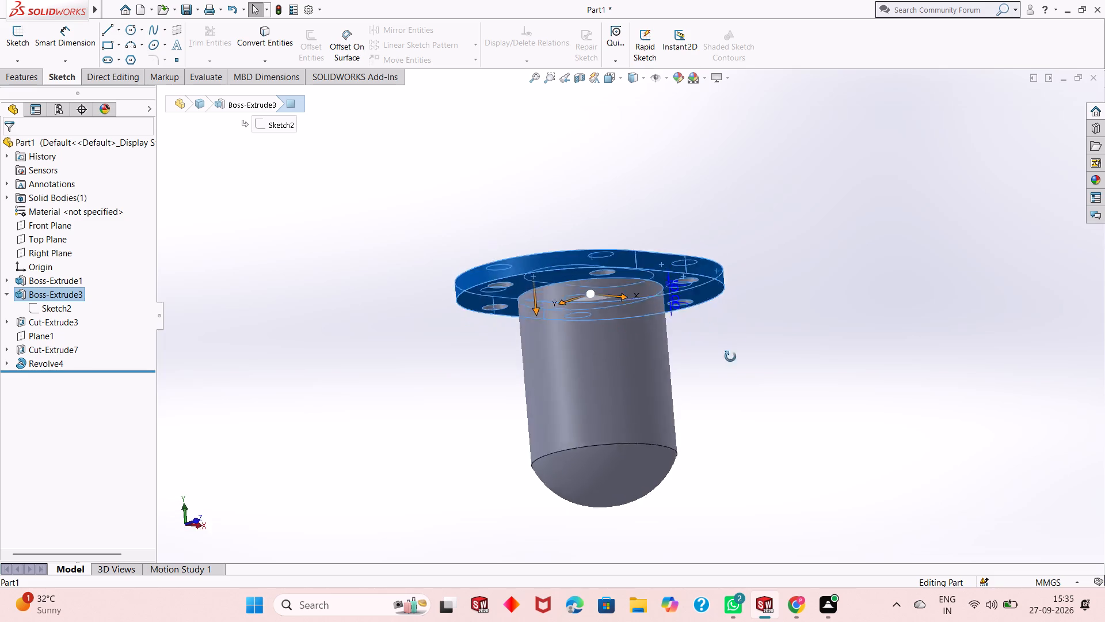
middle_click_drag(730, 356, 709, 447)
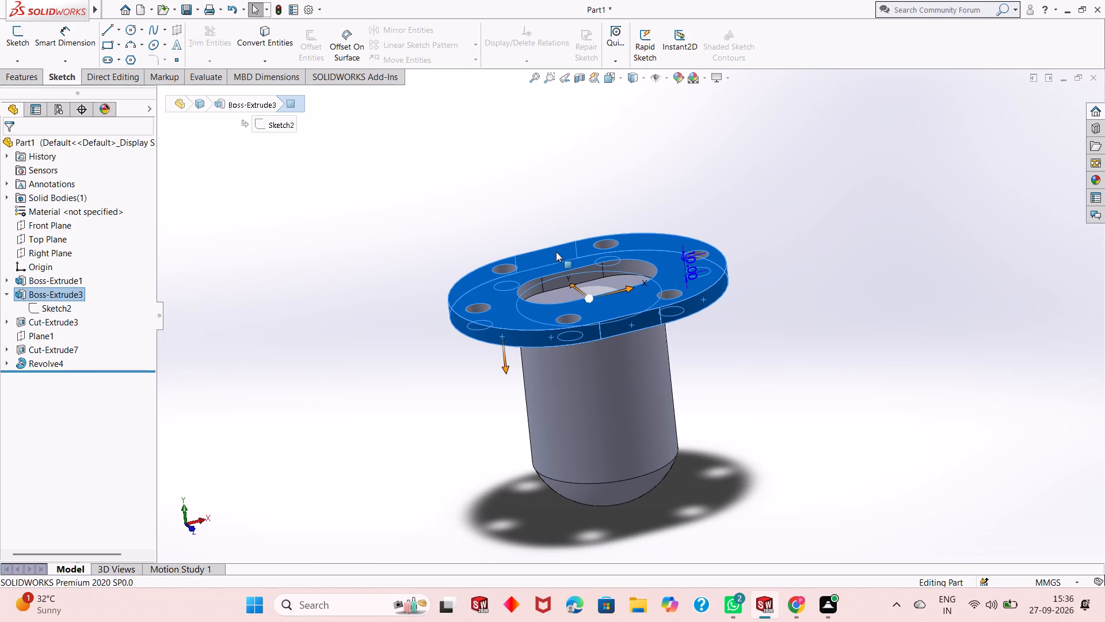
Examine the flange's top face, bolt holes and slot pocket up close.
scroll(556, 252, "down", 3)
scroll(556, 252, "up", 1)
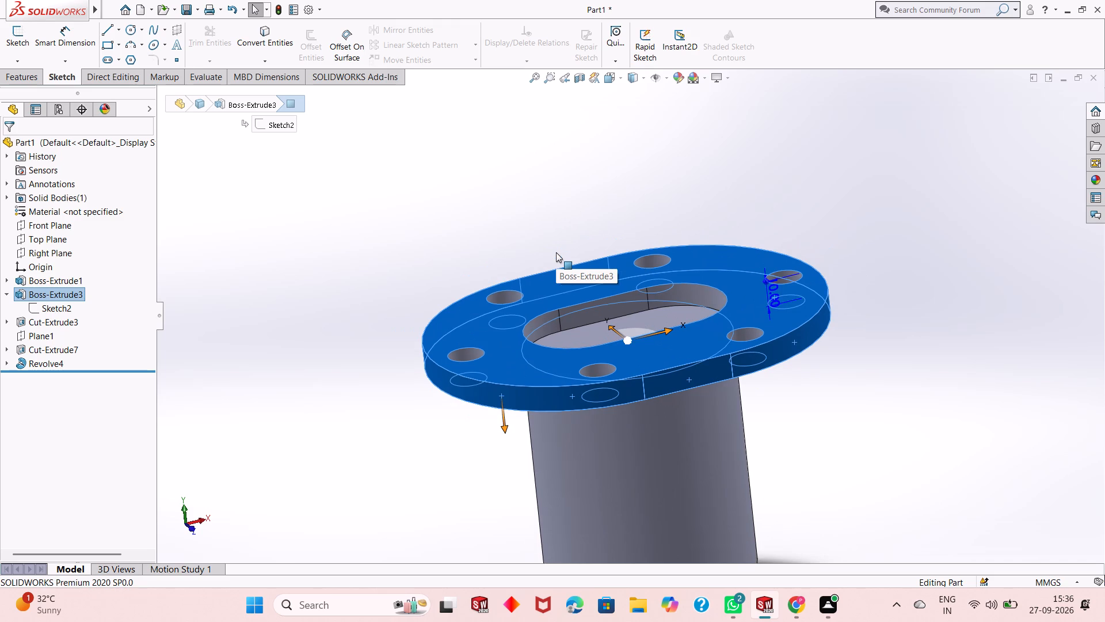
scroll(556, 252, "up", 2)
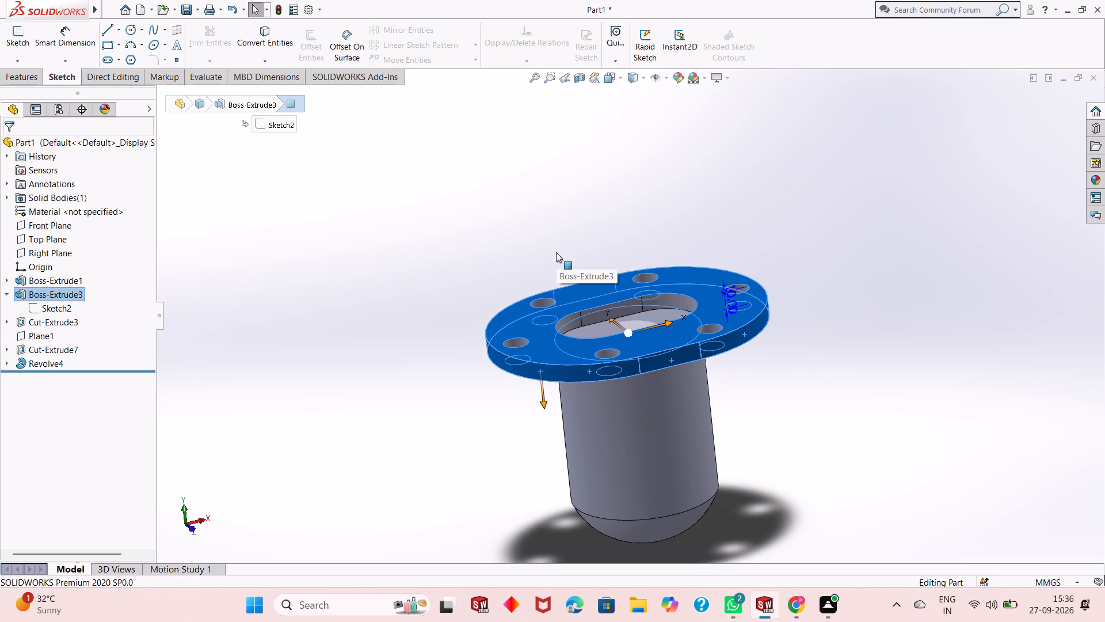
scroll(630, 308, "down", 1)
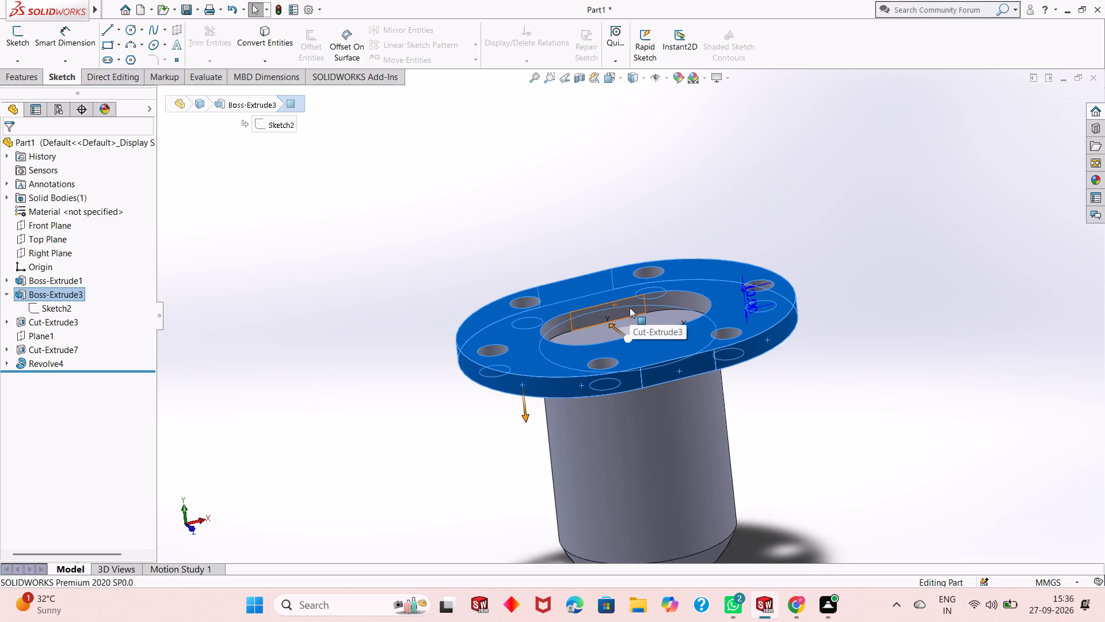
scroll(630, 308, "down", 1)
middle_click_drag(835, 380, 835, 382)
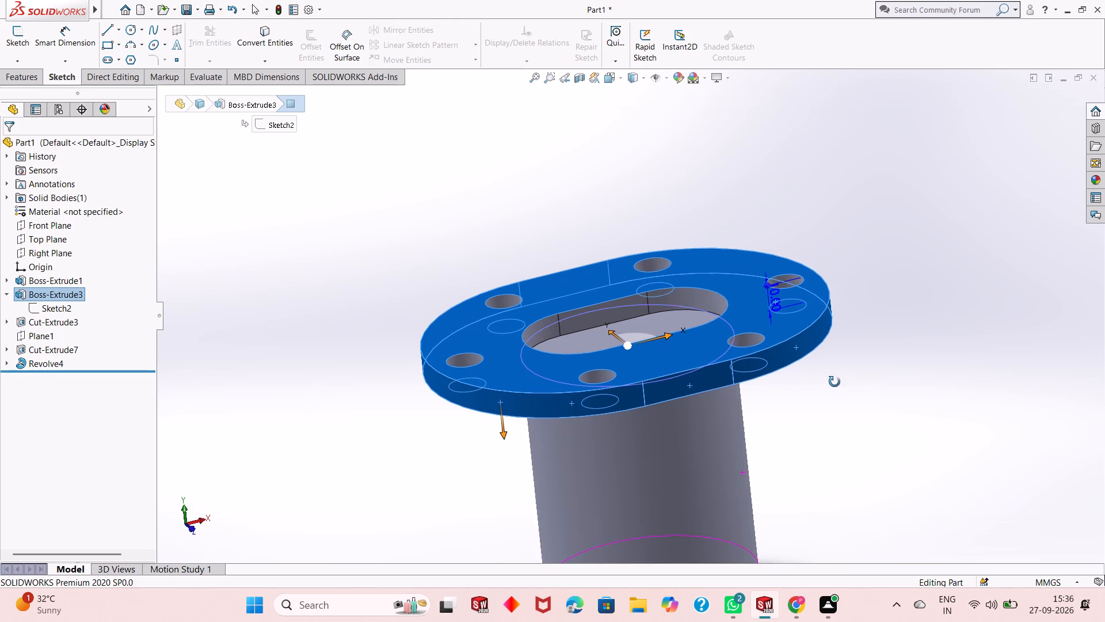
middle_click_drag(835, 382, 811, 395)
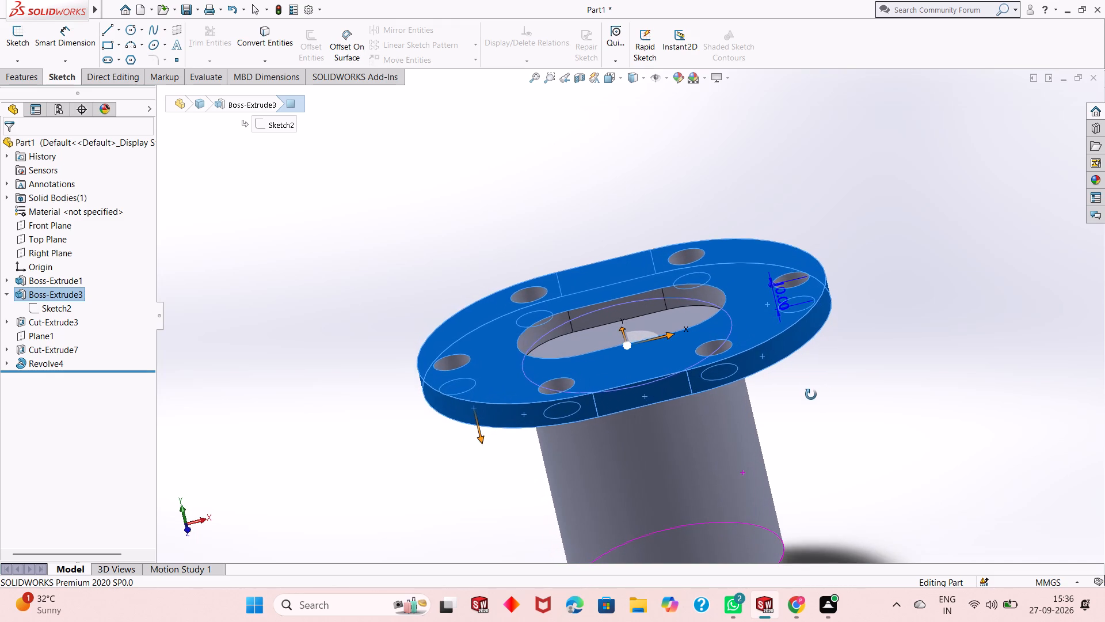
middle_click_drag(811, 395, 797, 431)
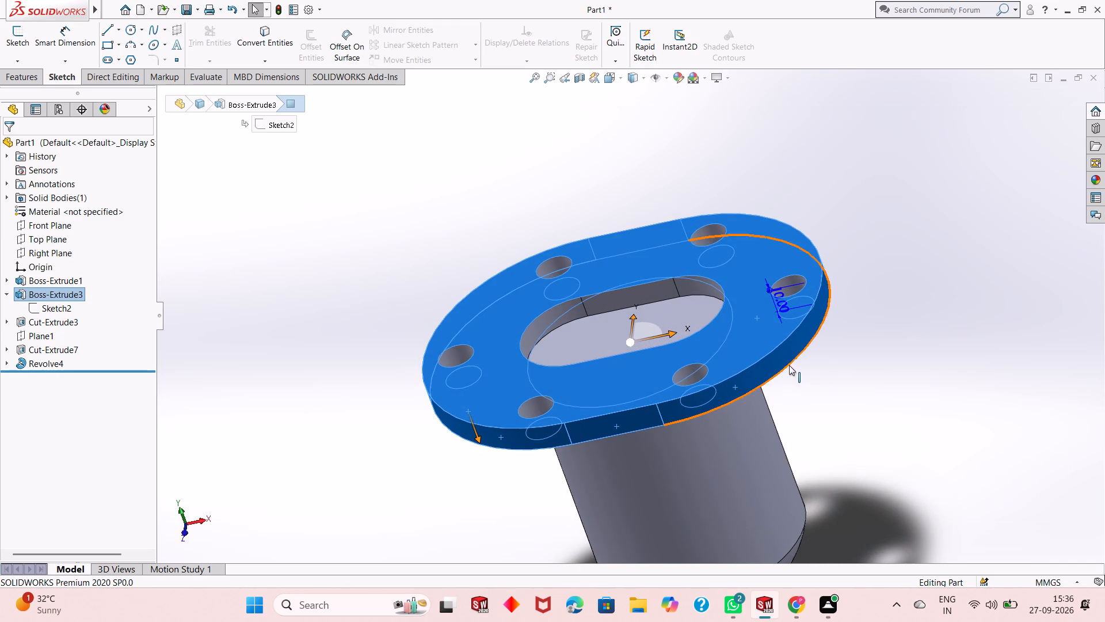
middle_click_drag(789, 373, 789, 395)
scroll(747, 345, "down", 2)
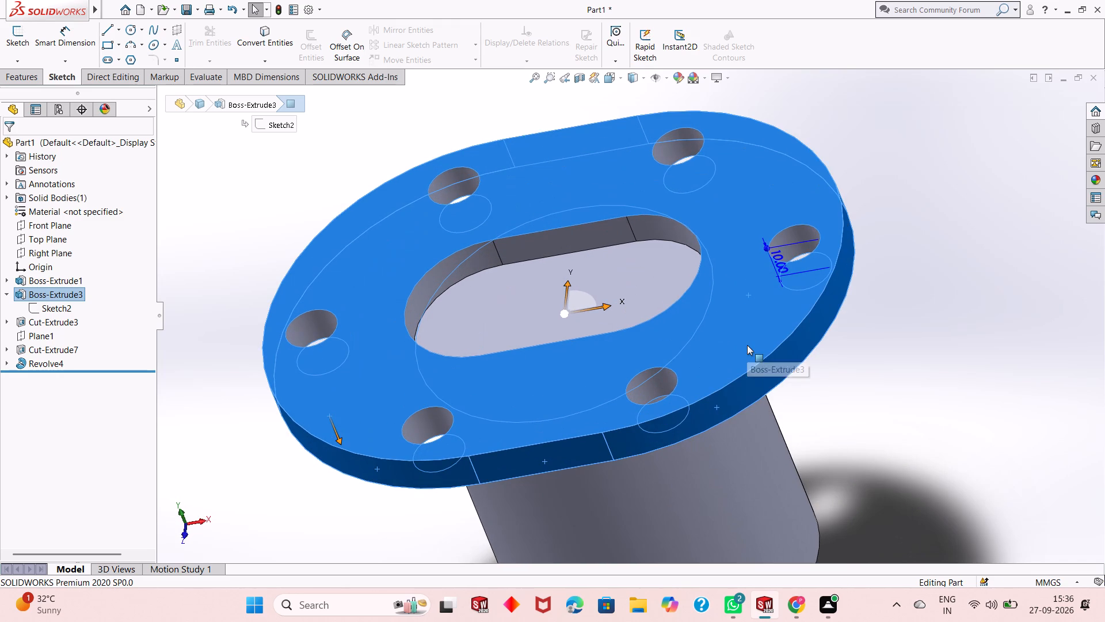
scroll(747, 345, "down", 1)
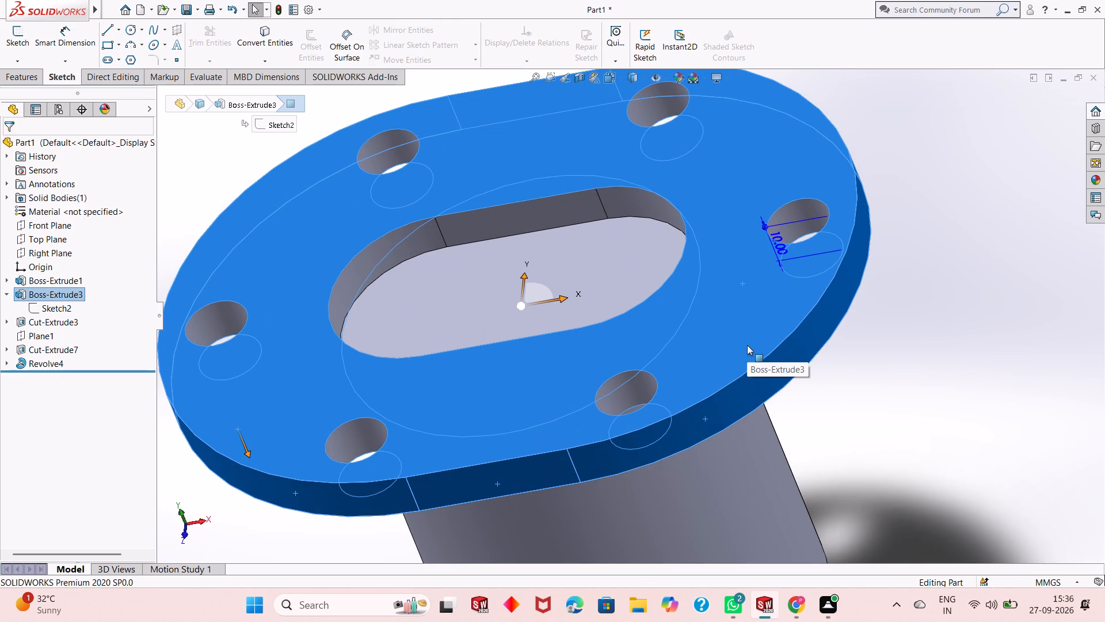
scroll(747, 345, "down", 1)
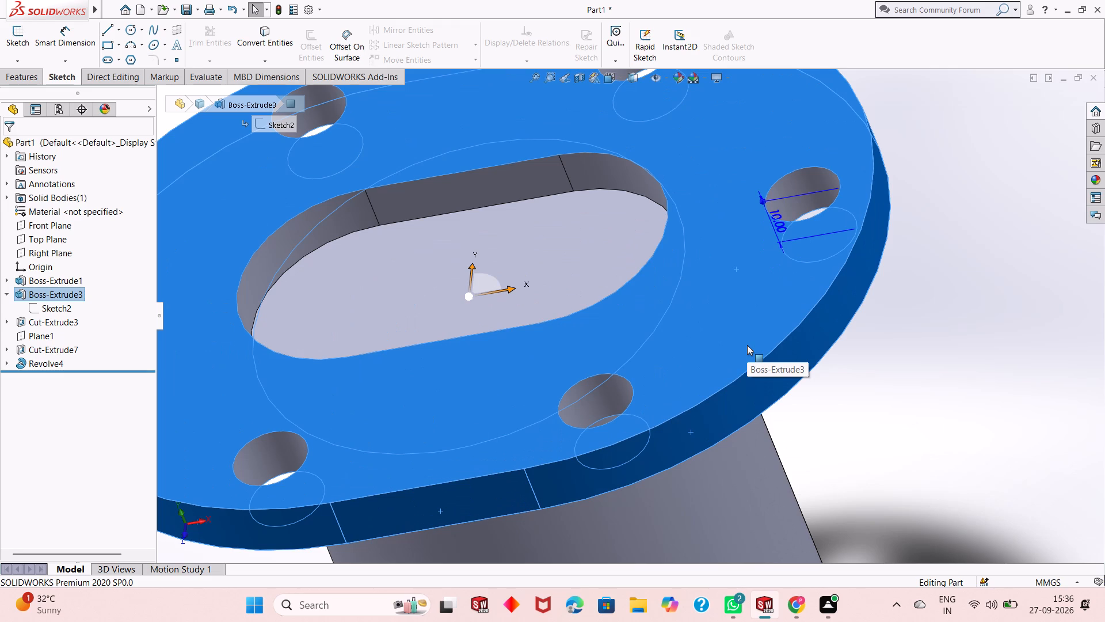
scroll(747, 345, "down", 1)
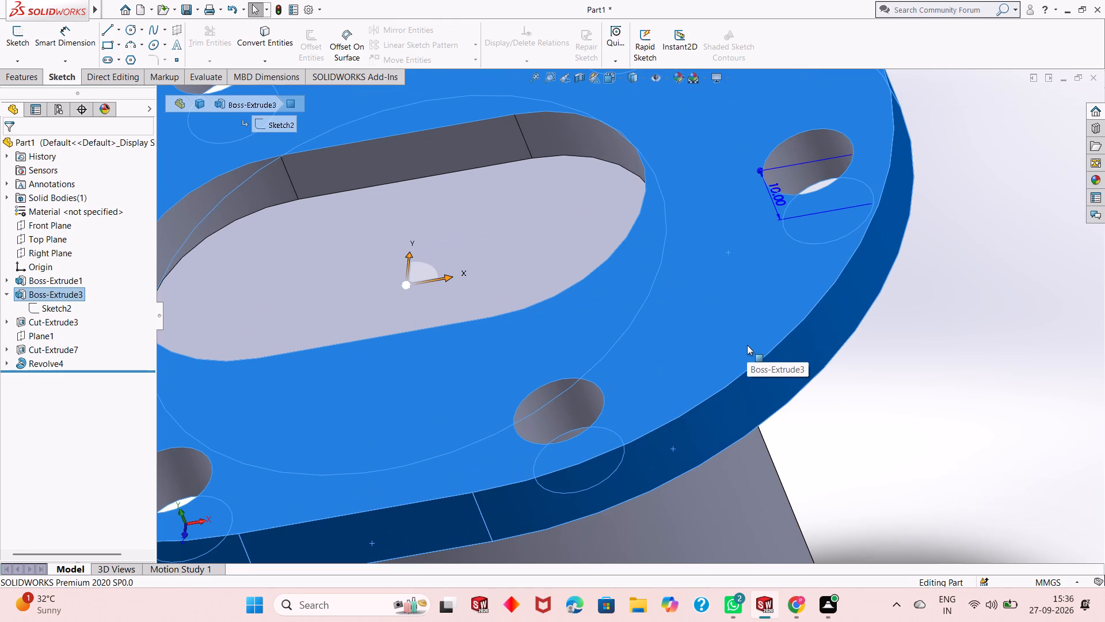
scroll(747, 345, "up", 1)
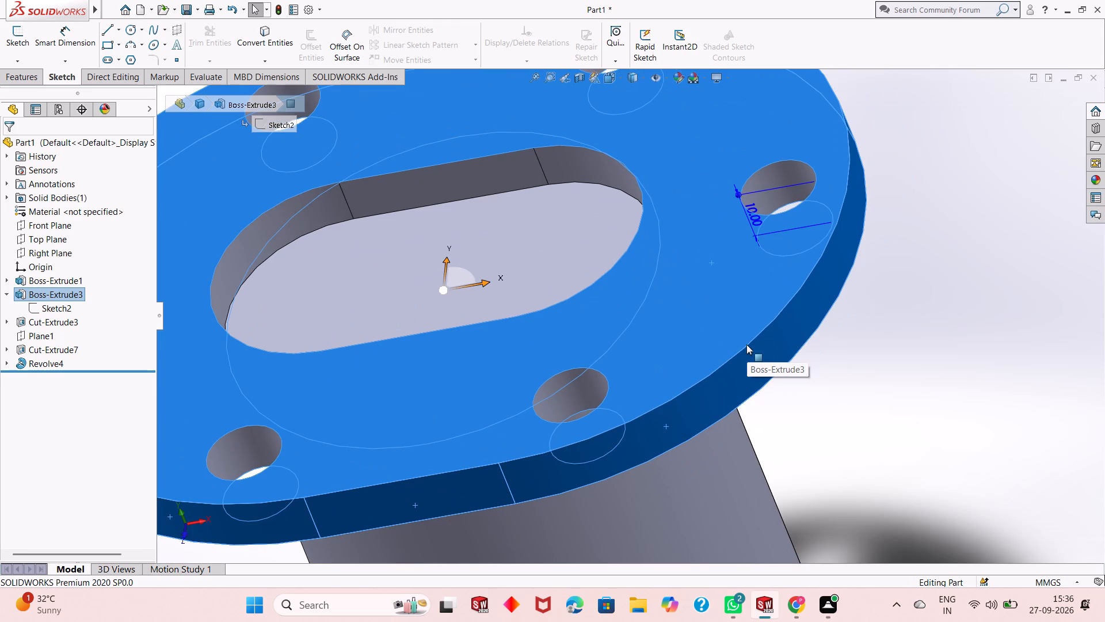
scroll(738, 347, "up", 2)
scroll(558, 292, "up", 1)
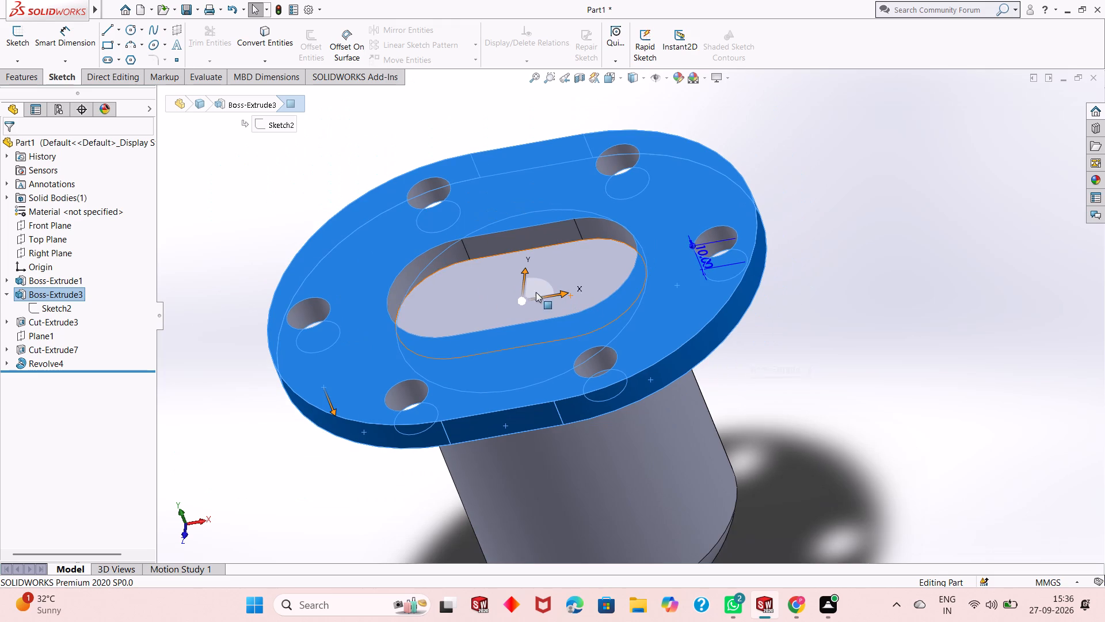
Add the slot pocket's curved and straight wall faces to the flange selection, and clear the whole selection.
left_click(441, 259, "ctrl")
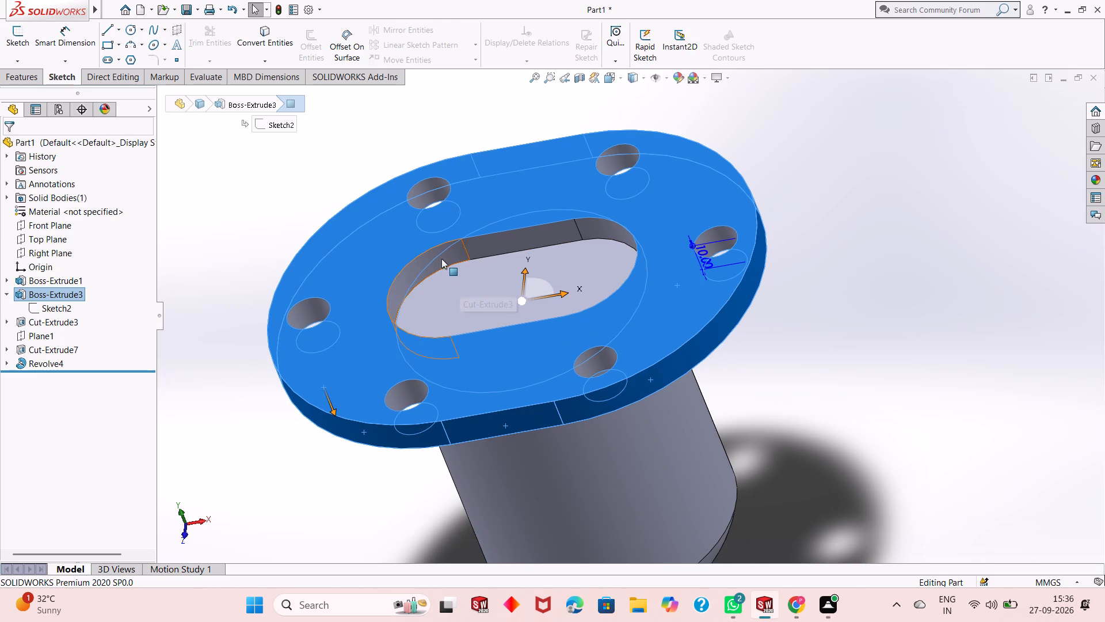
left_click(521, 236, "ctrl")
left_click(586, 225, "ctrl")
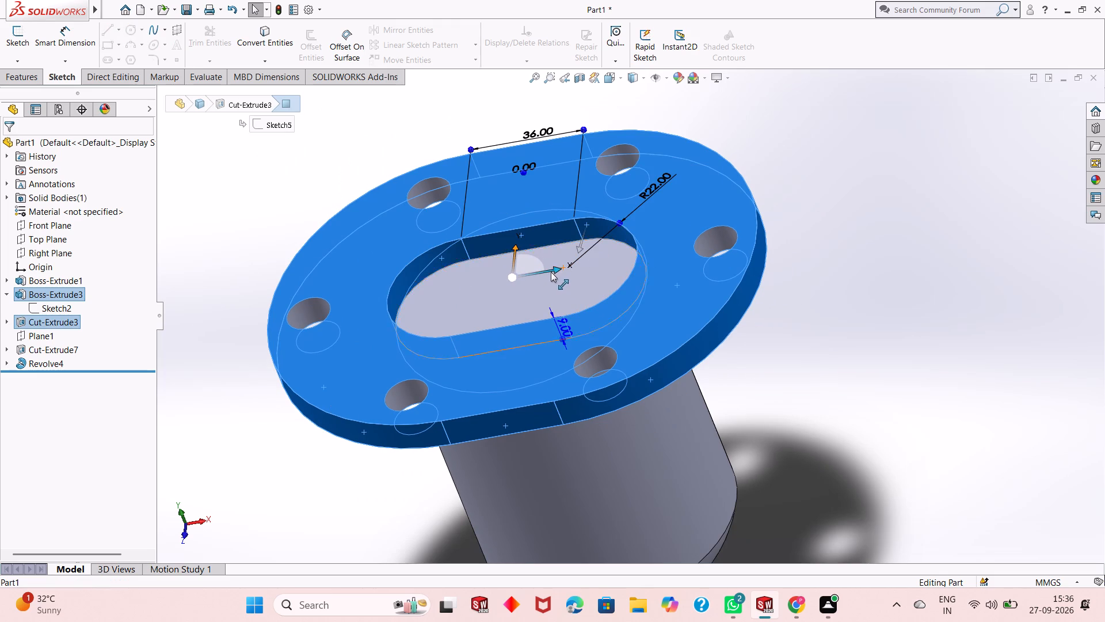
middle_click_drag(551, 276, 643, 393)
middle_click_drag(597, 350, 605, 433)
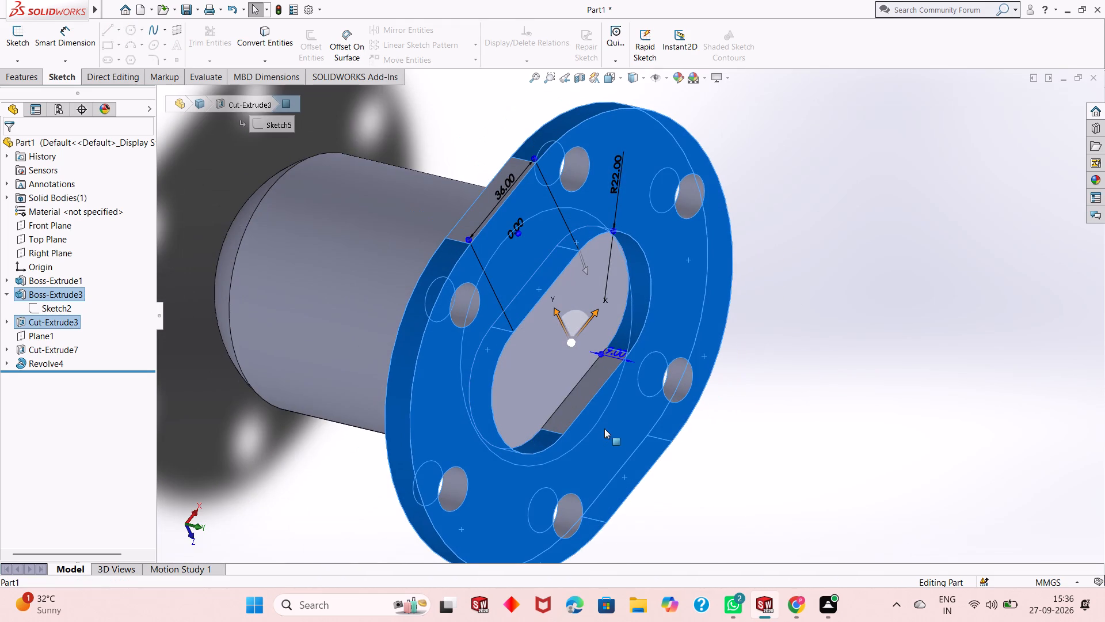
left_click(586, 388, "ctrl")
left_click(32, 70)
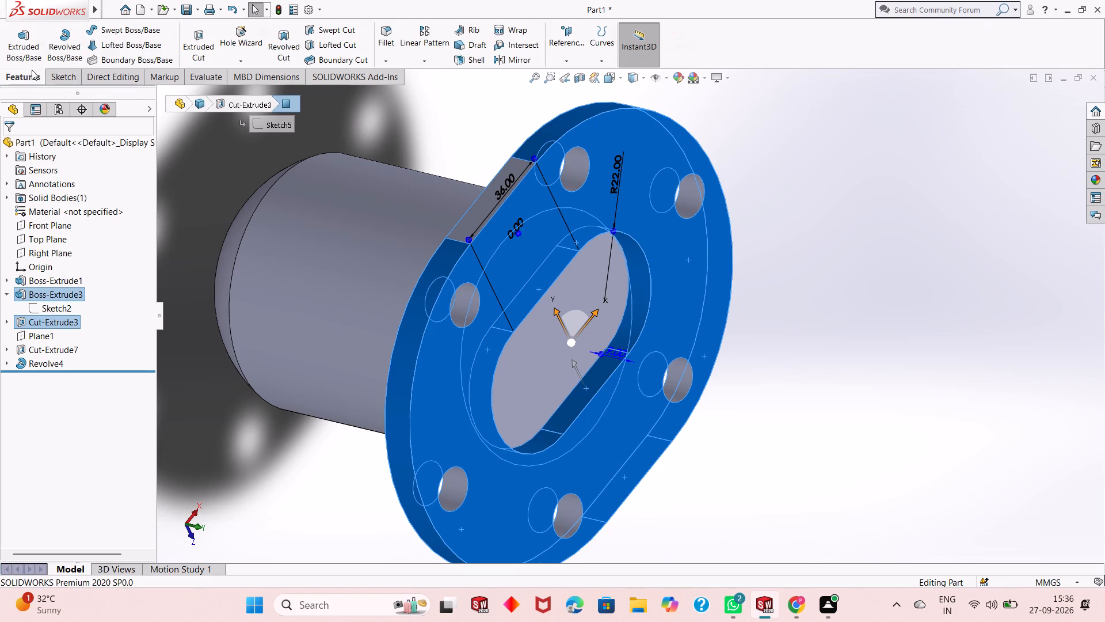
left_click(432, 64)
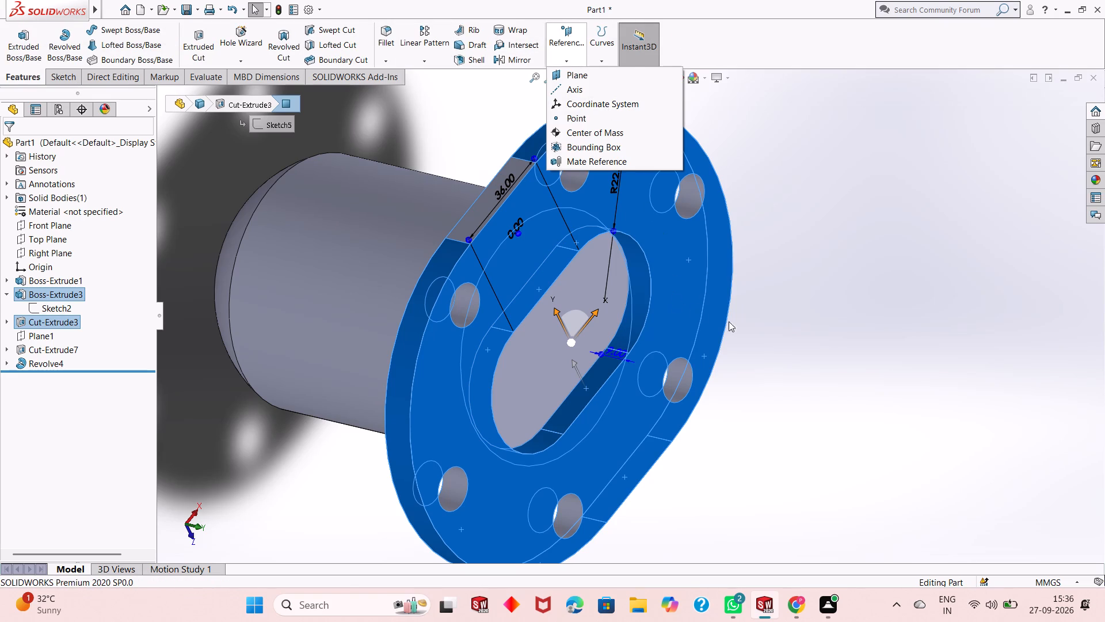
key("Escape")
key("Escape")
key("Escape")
Examine the whole flanged cylinder, including its wall and rounded lower end, from above and from the side.
middle_click_drag(725, 411, 658, 242)
scroll(592, 283, "up", 3)
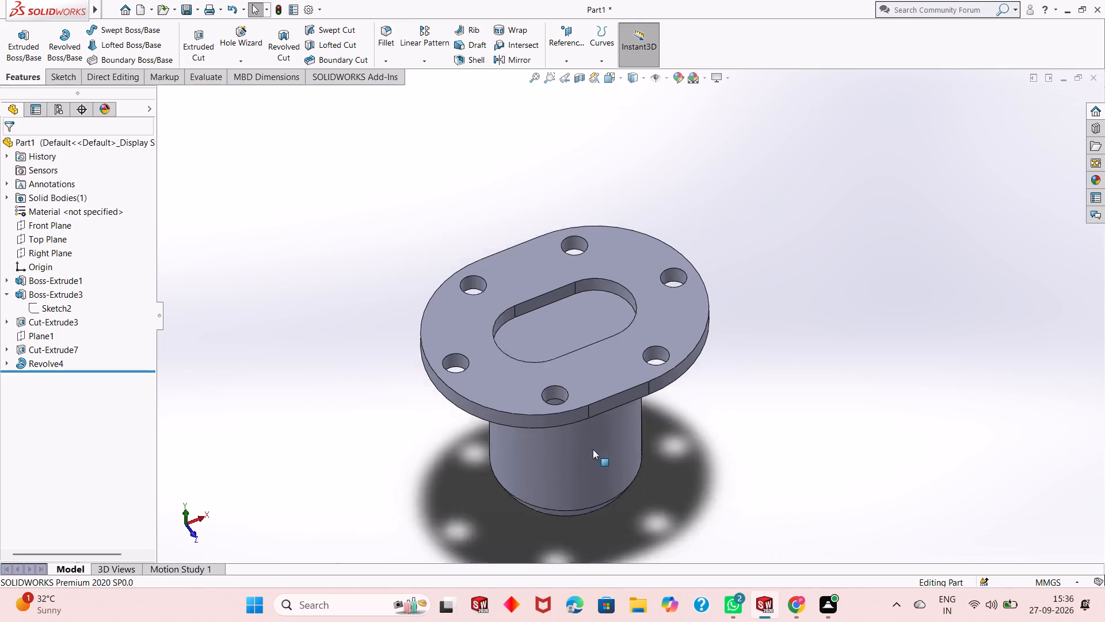
scroll(593, 449, "up", 1)
middle_click_drag(600, 441, 575, 364)
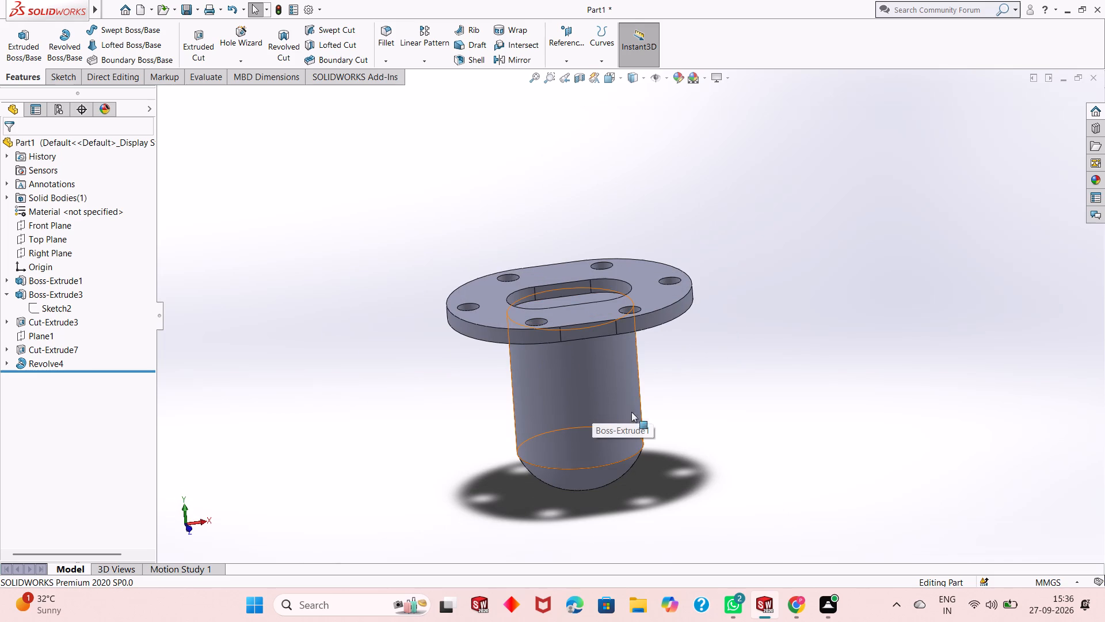
scroll(525, 398, "down", 1)
scroll(588, 401, "up", 1)
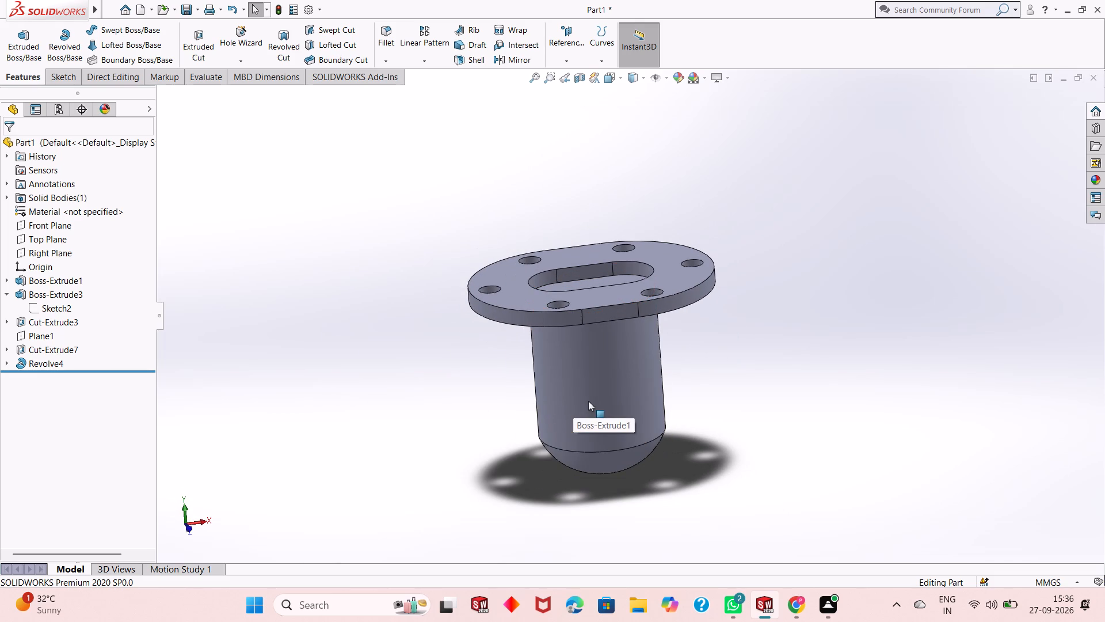
scroll(597, 365, "down", 1)
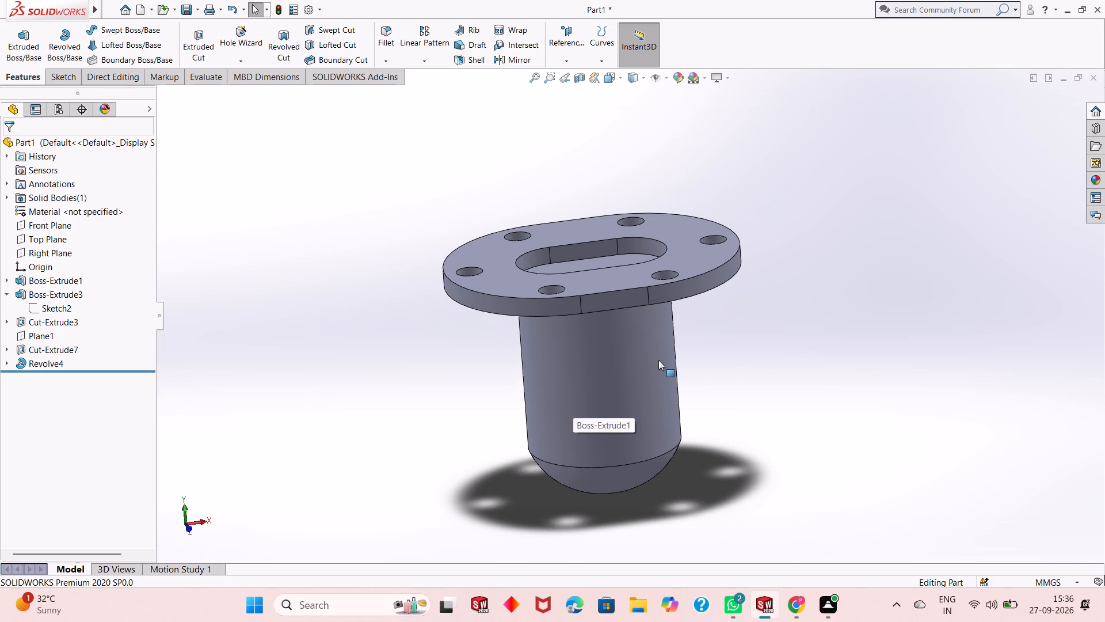
scroll(620, 385, "up", 1)
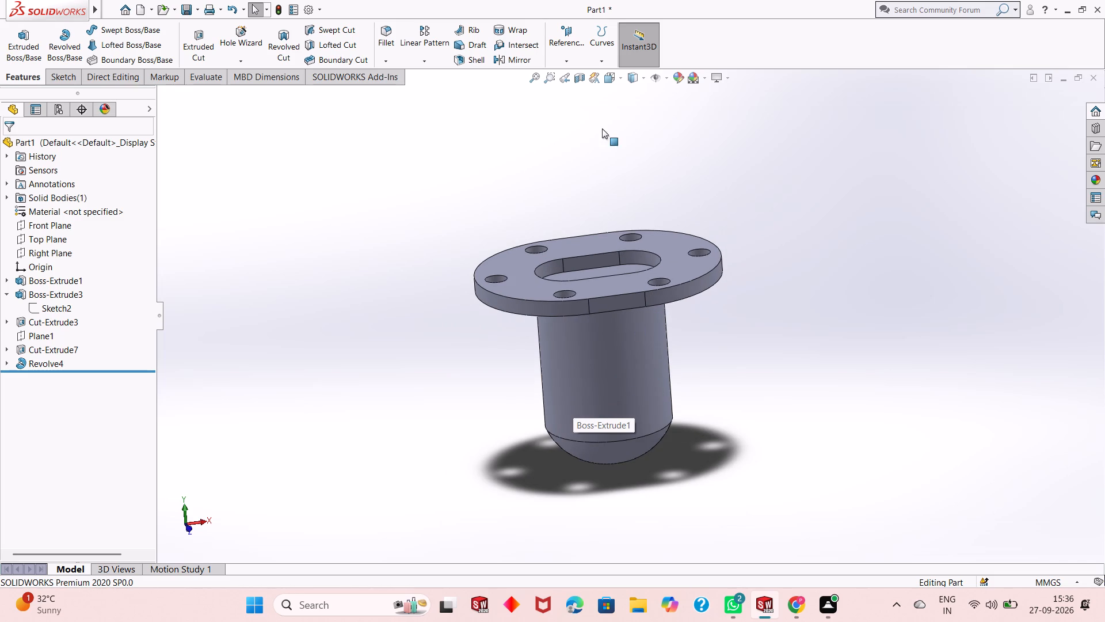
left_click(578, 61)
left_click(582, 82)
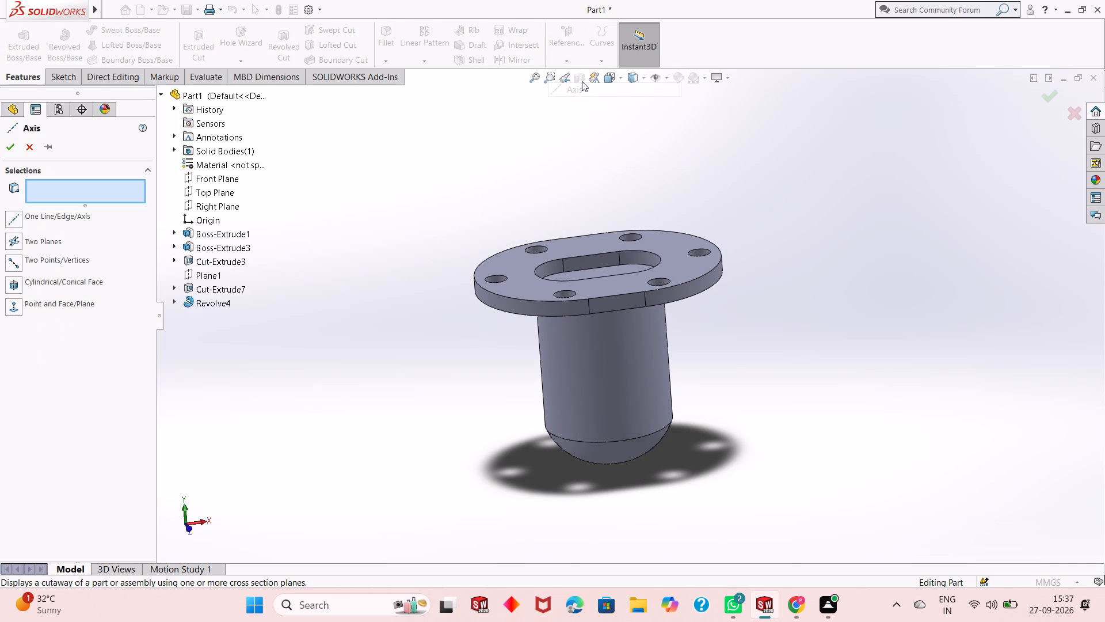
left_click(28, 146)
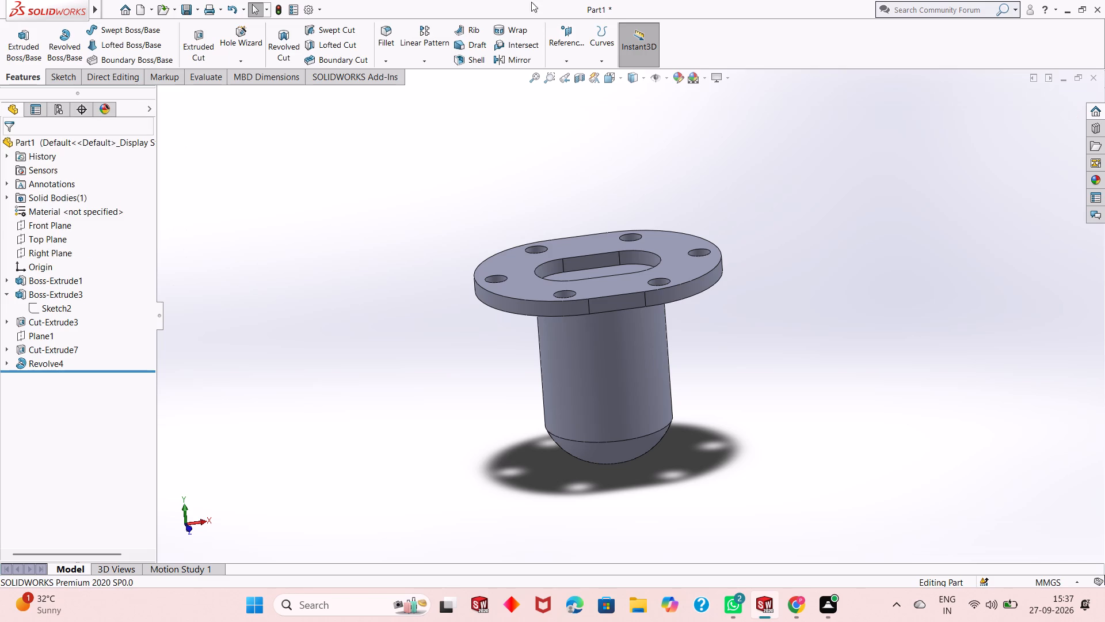
Create a reference plane offset 79 mm from the Front Plane.
left_click(567, 59)
left_click(568, 70)
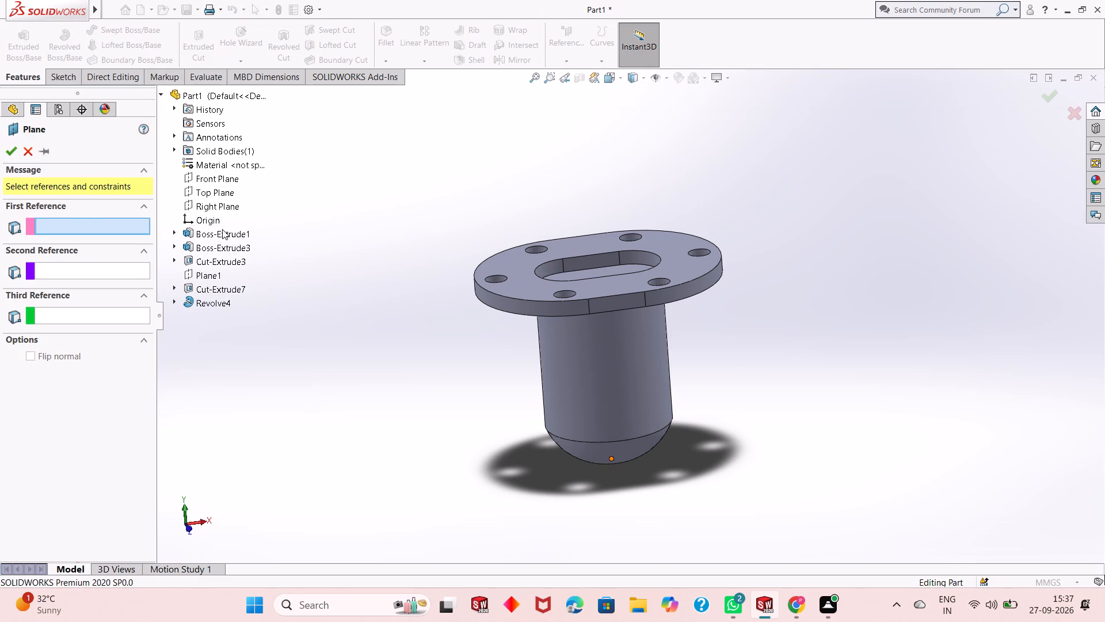
left_click(216, 177)
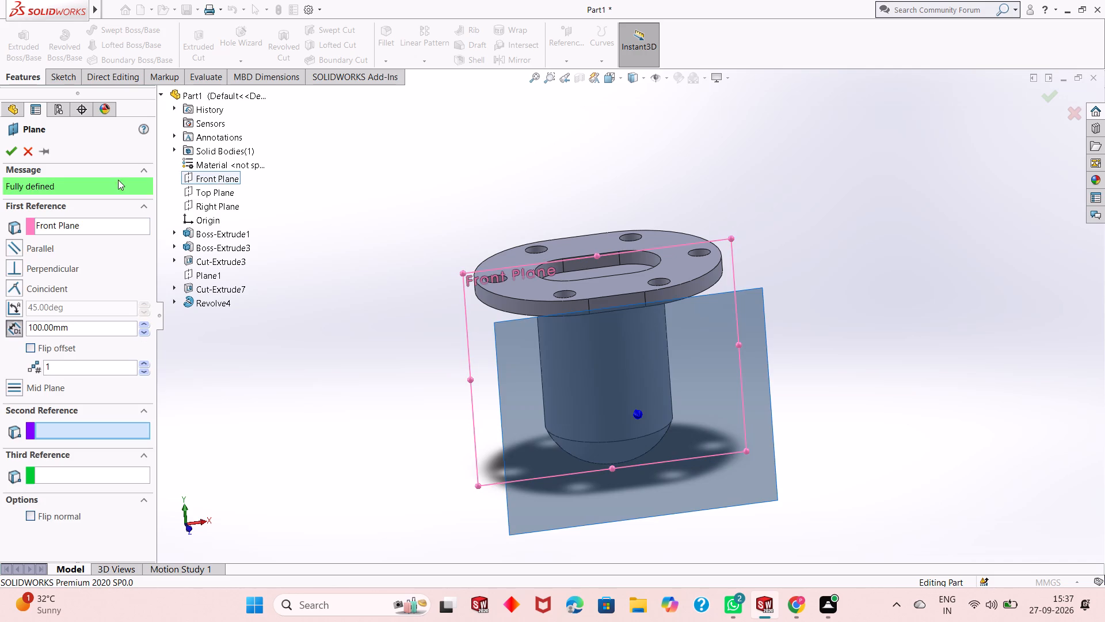
middle_click_drag(297, 366, 297, 366)
middle_click_drag(297, 366, 368, 340)
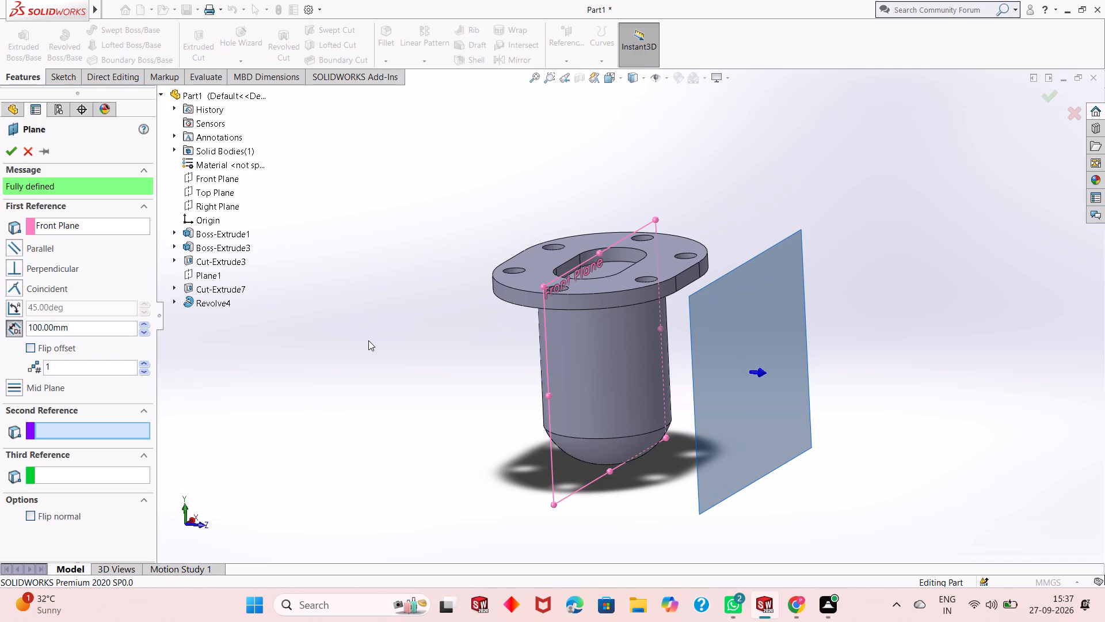
scroll(432, 379, "up", 1)
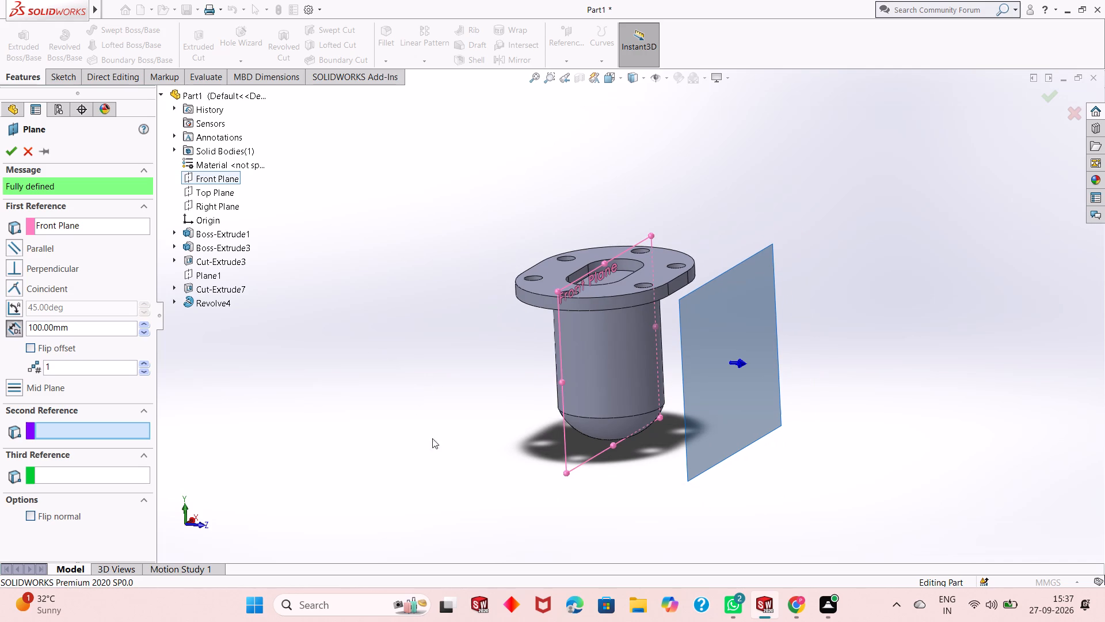
scroll(506, 428, "down", 1)
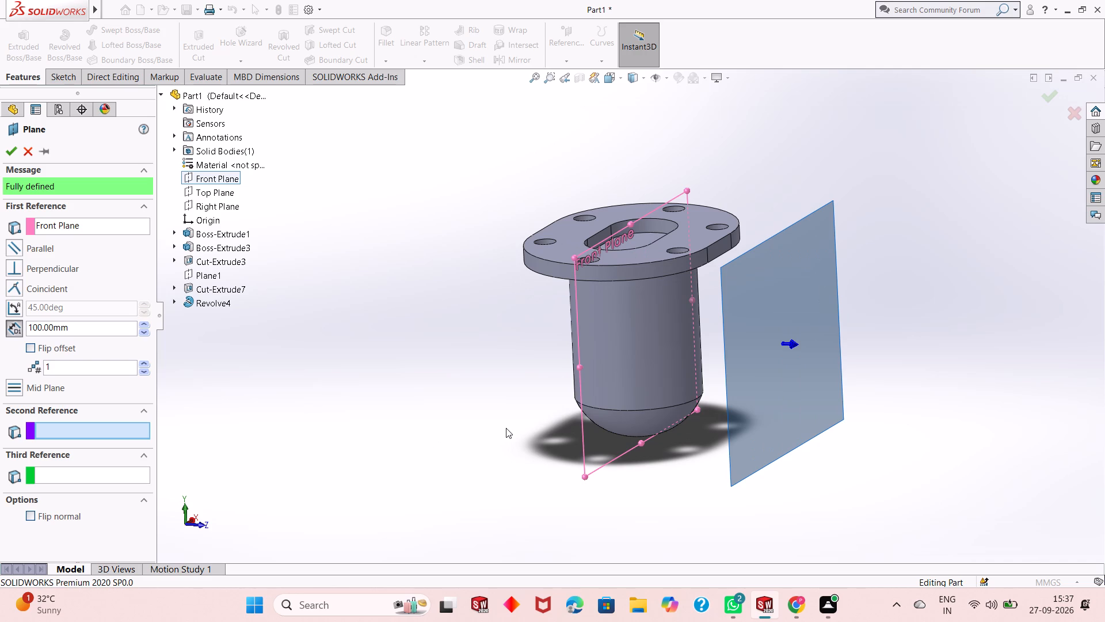
scroll(506, 428, "down", 2)
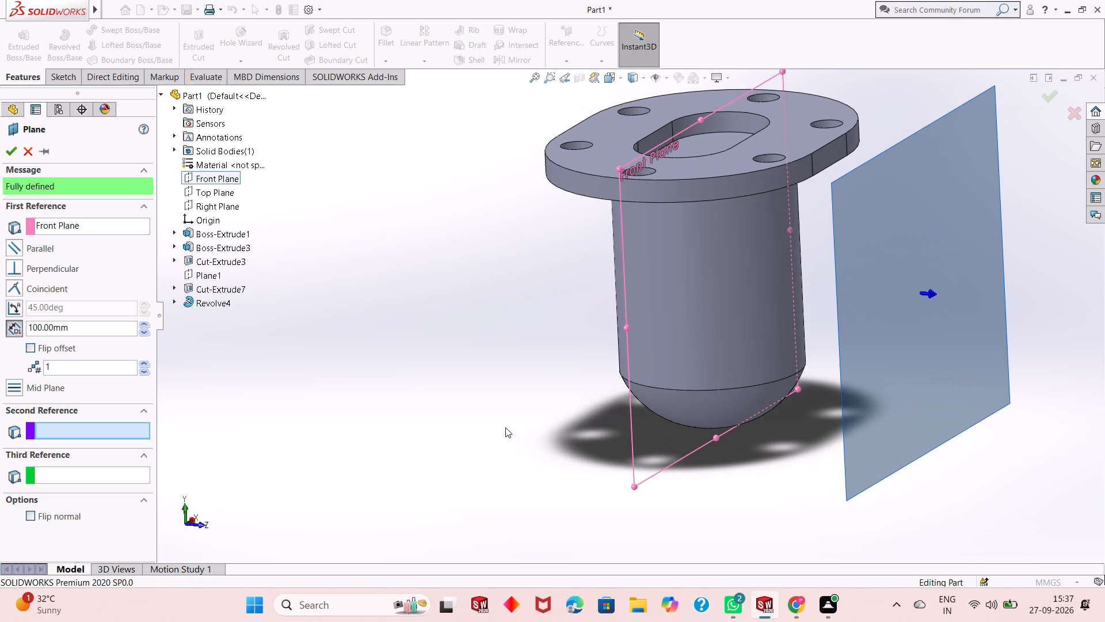
scroll(505, 427, "up", 1)
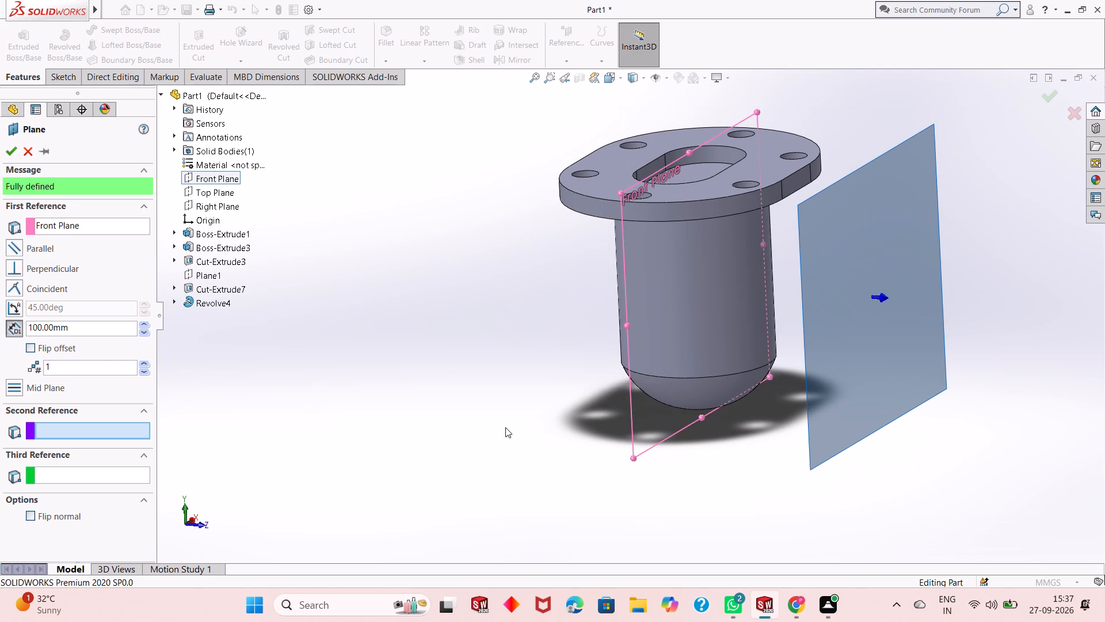
scroll(505, 427, "up", 1)
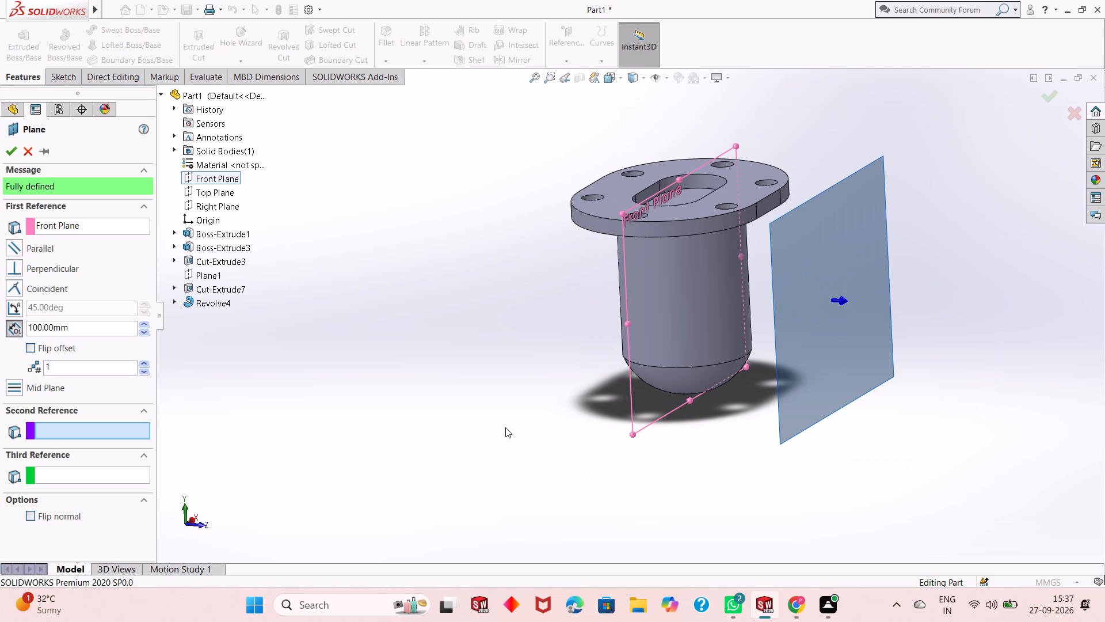
scroll(505, 427, "down", 1)
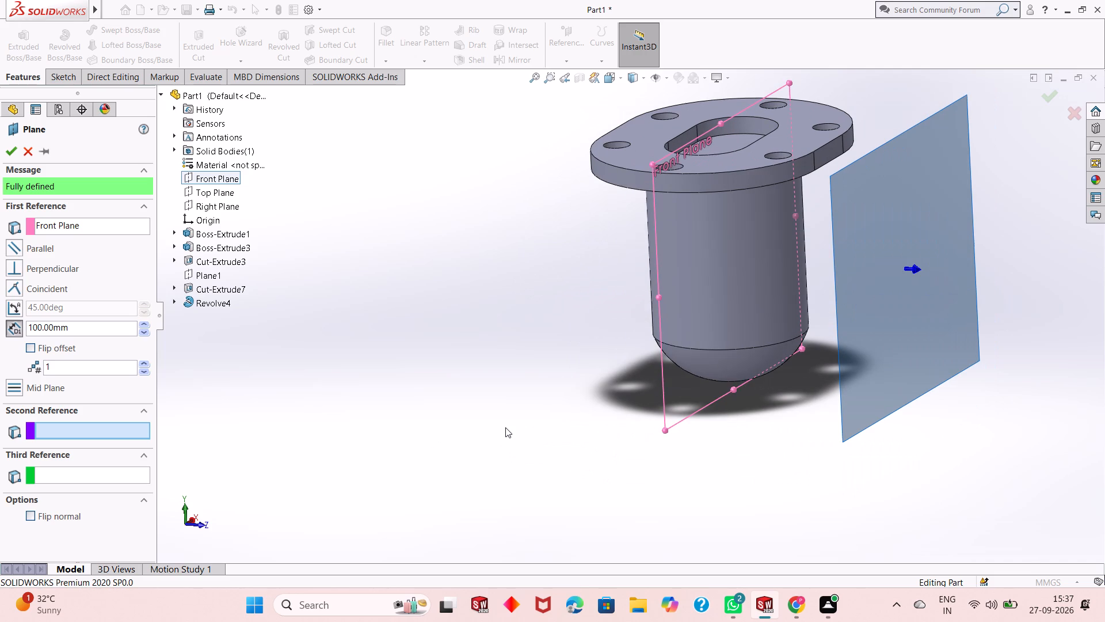
scroll(562, 421, "up", 3)
scroll(762, 239, "down", 1)
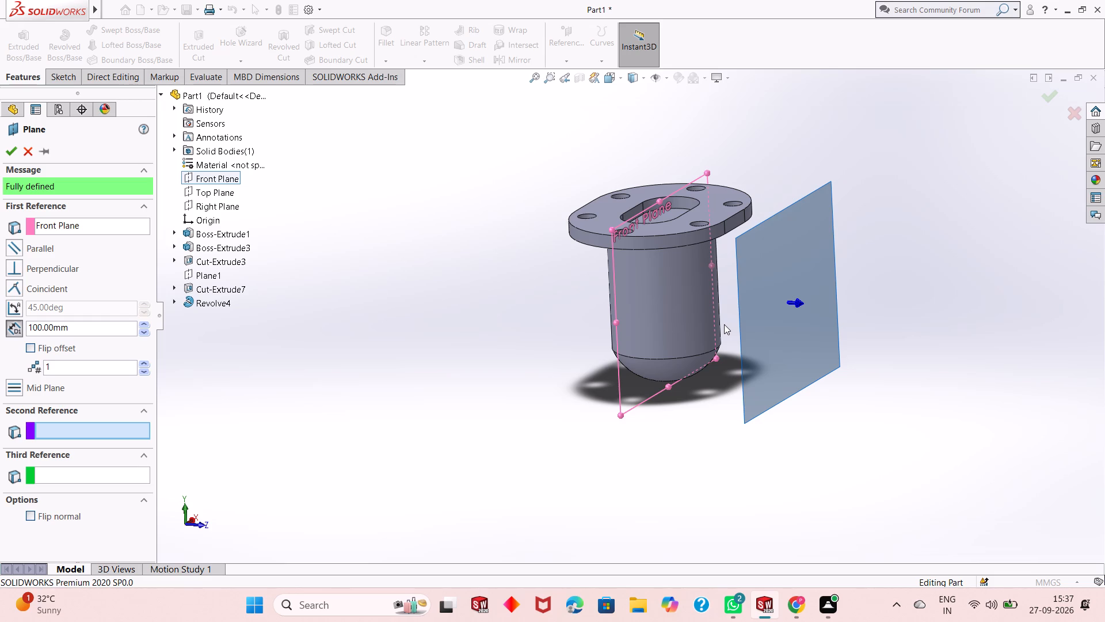
scroll(717, 326, "down", 1)
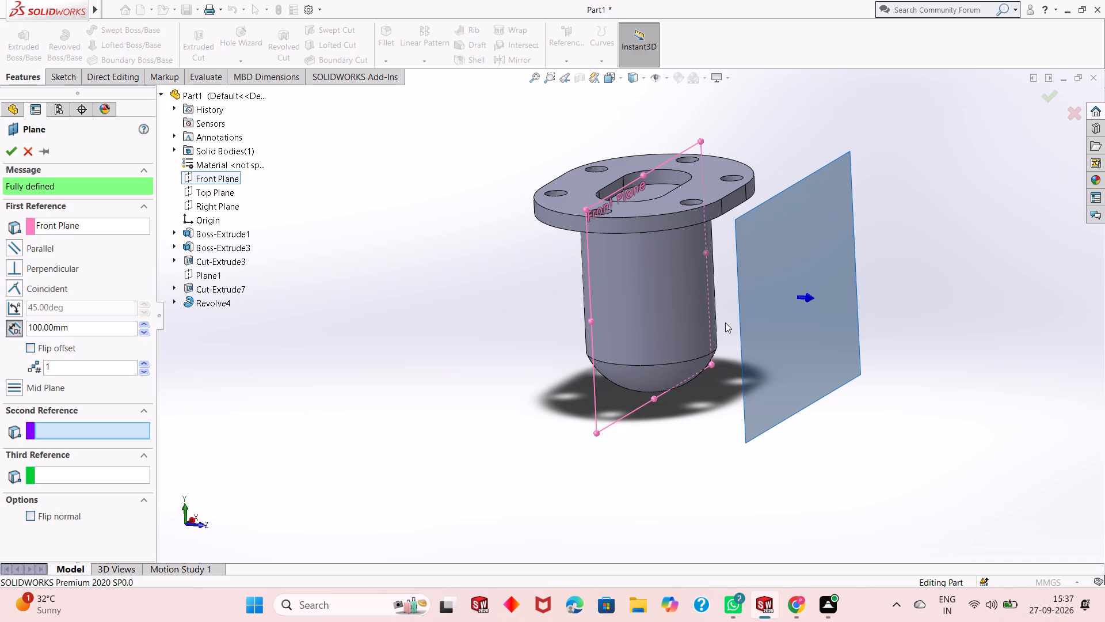
scroll(725, 323, "down", 1)
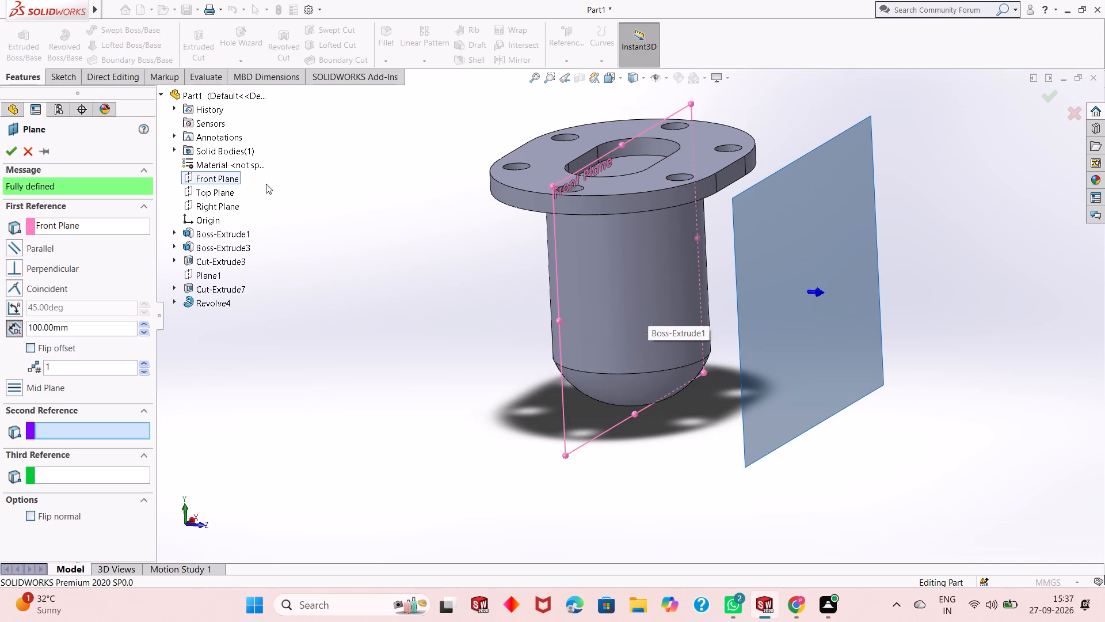
double_click(79, 328)
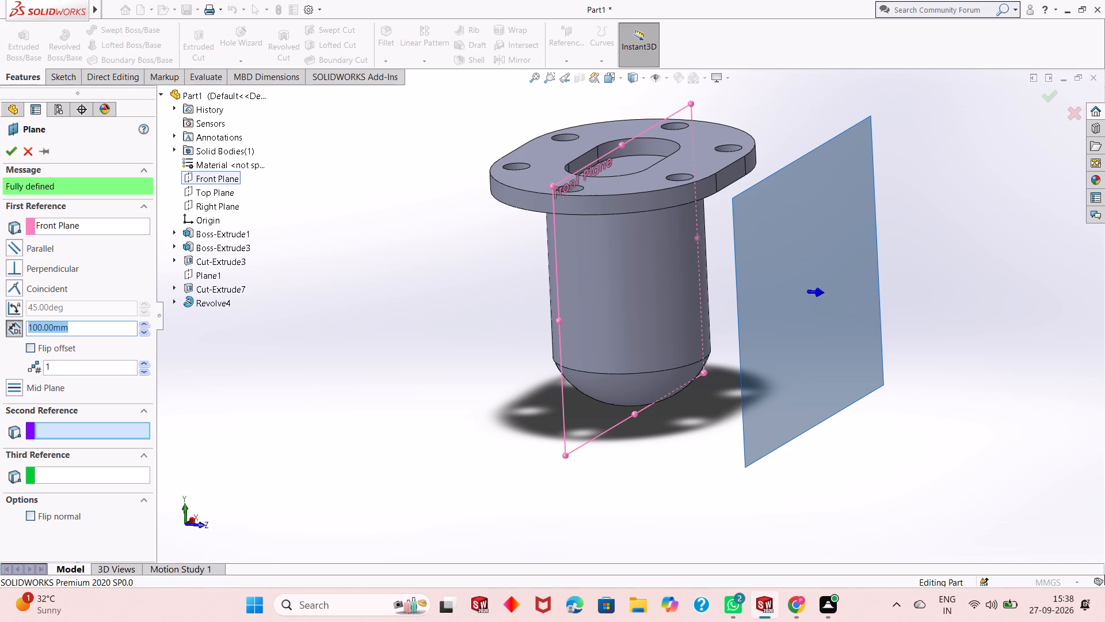
key("7")
key("9")
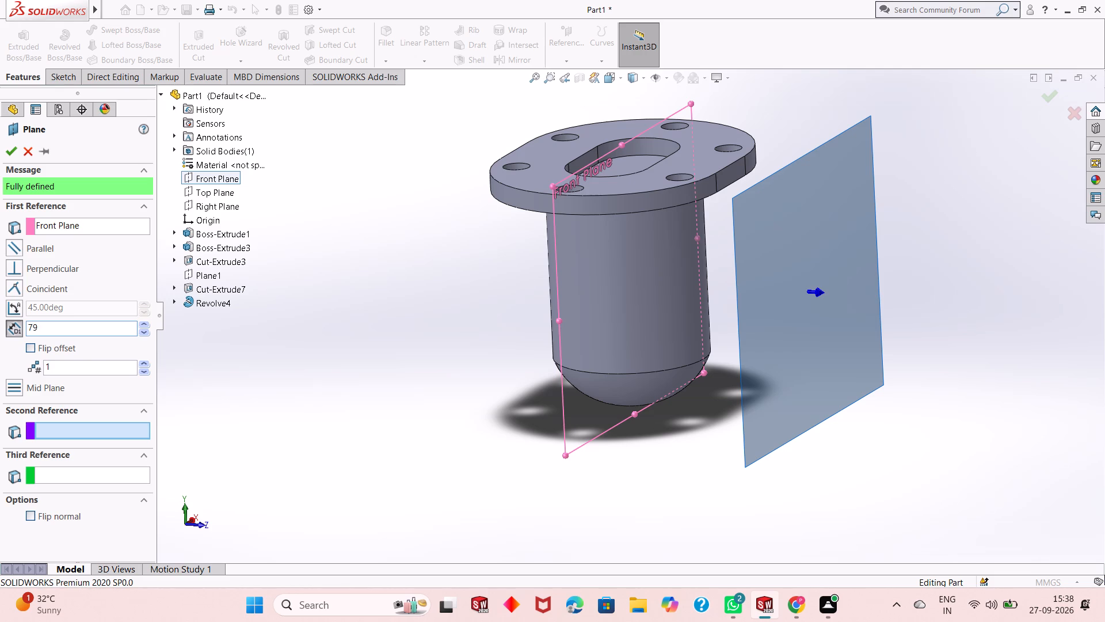
key("BackSpace")
key("9")
key("Return")
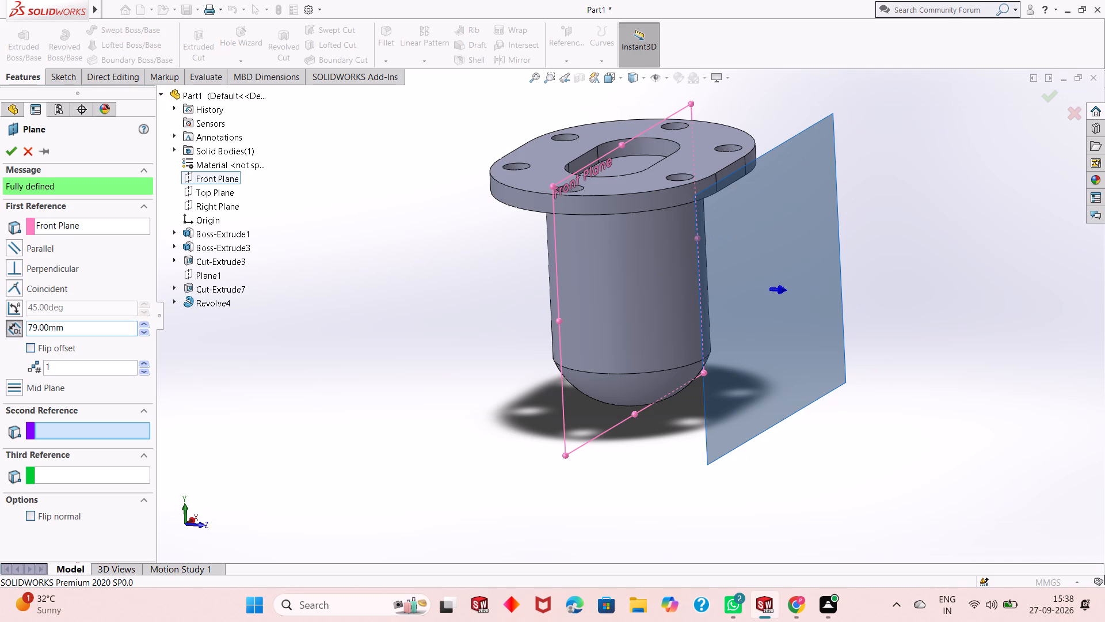
left_click(10, 148)
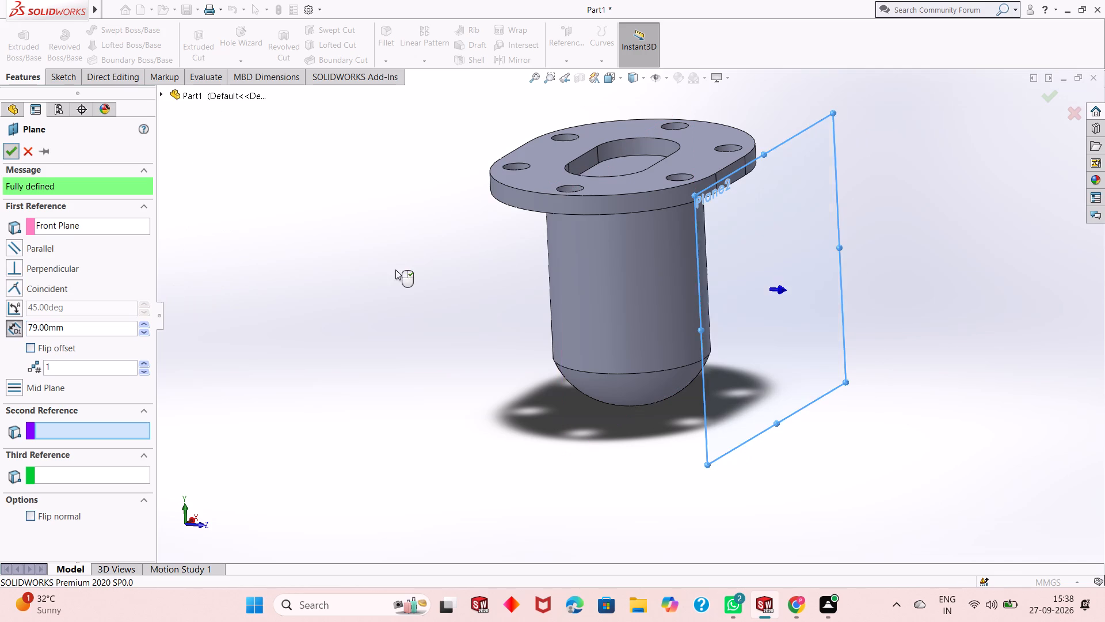
Start a sketch on the new offset plane and draw a circle about 92 mm in diameter, centred about 70 mm above the origin.
right_click(801, 191)
left_click(829, 179)
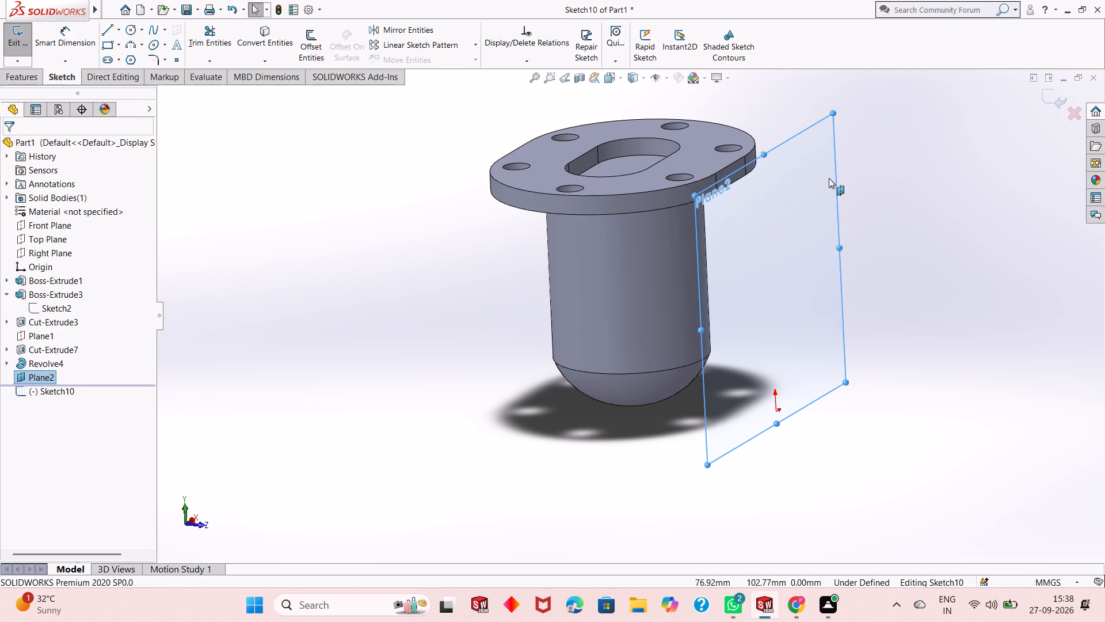
key("ctrl+8")
scroll(718, 332, "up", 3)
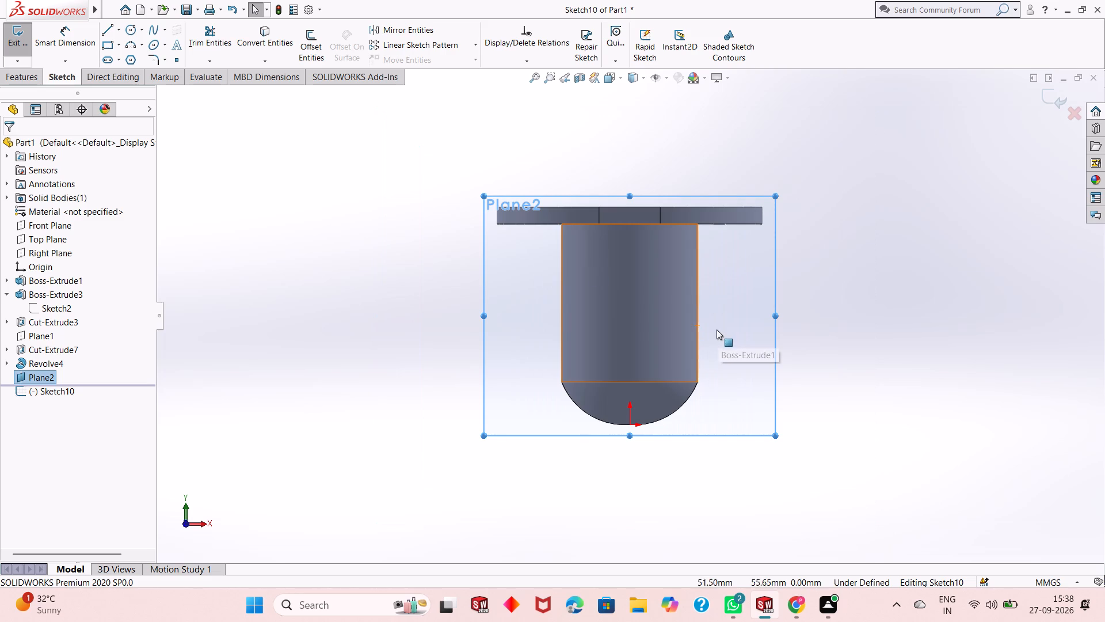
left_click(131, 35)
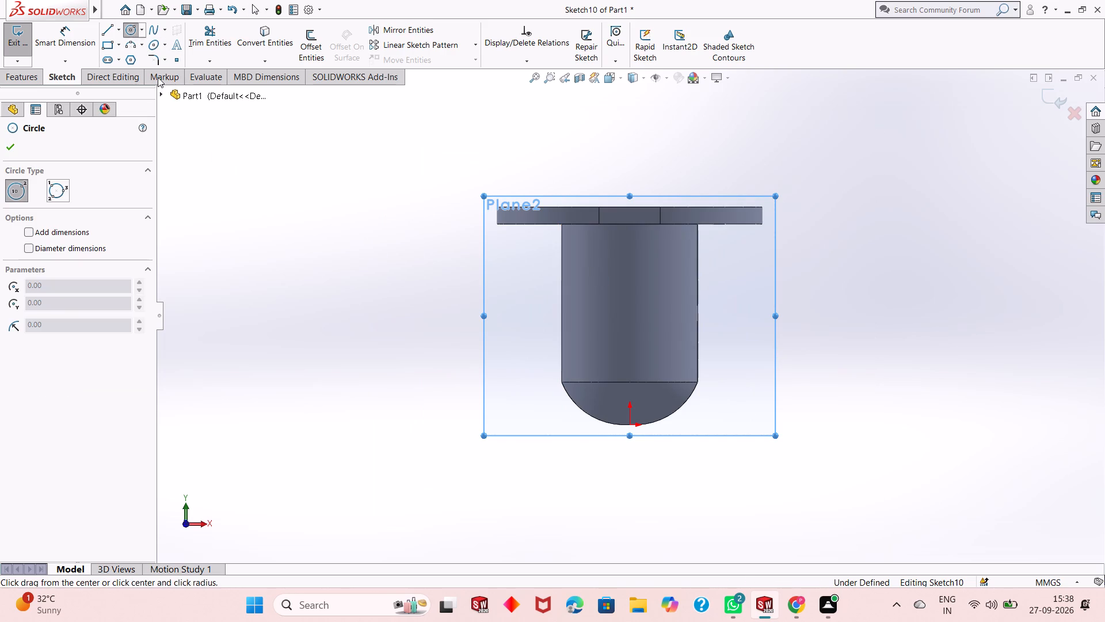
left_click(630, 306)
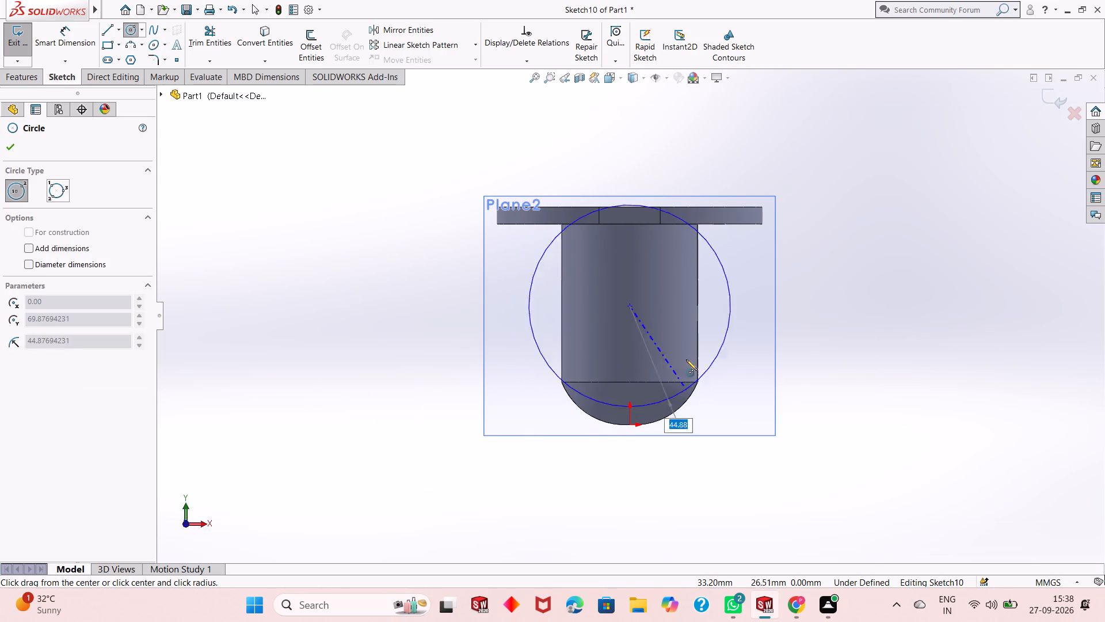
left_click(678, 367)
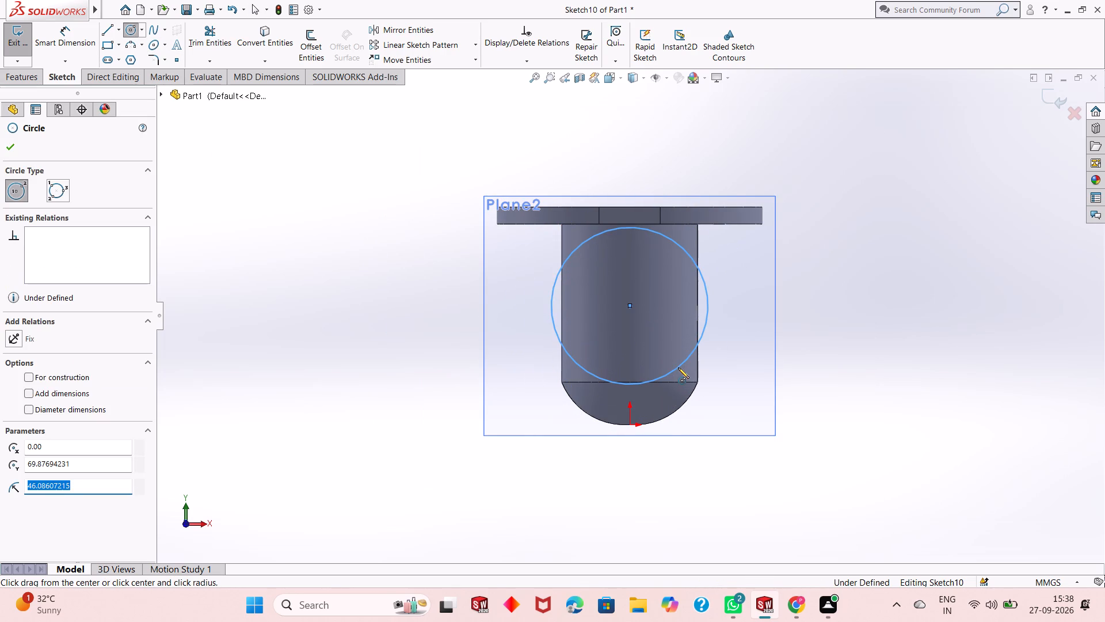
right_click(252, 134)
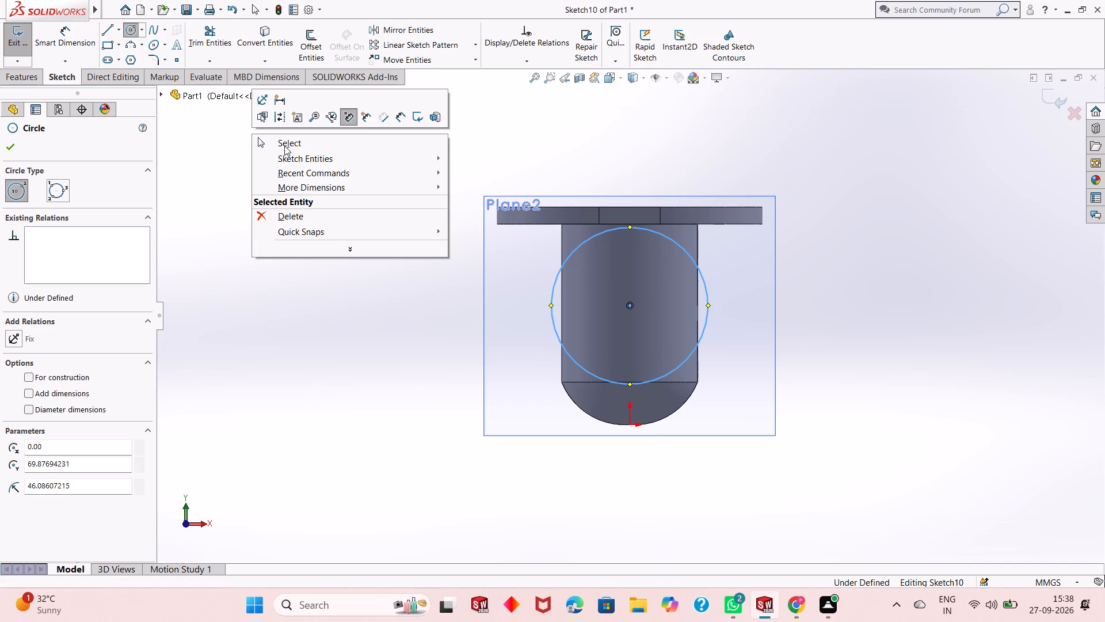
left_click(286, 143)
Dimension the circle's diameter as 146 mm.
left_click(78, 37)
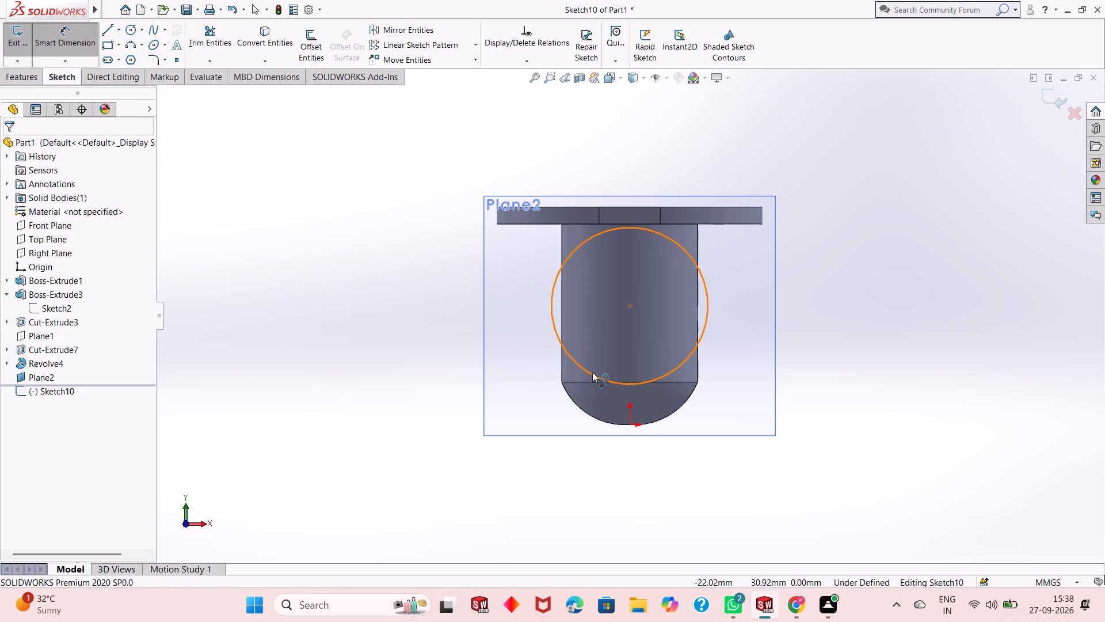
left_click(592, 372)
left_click(422, 466)
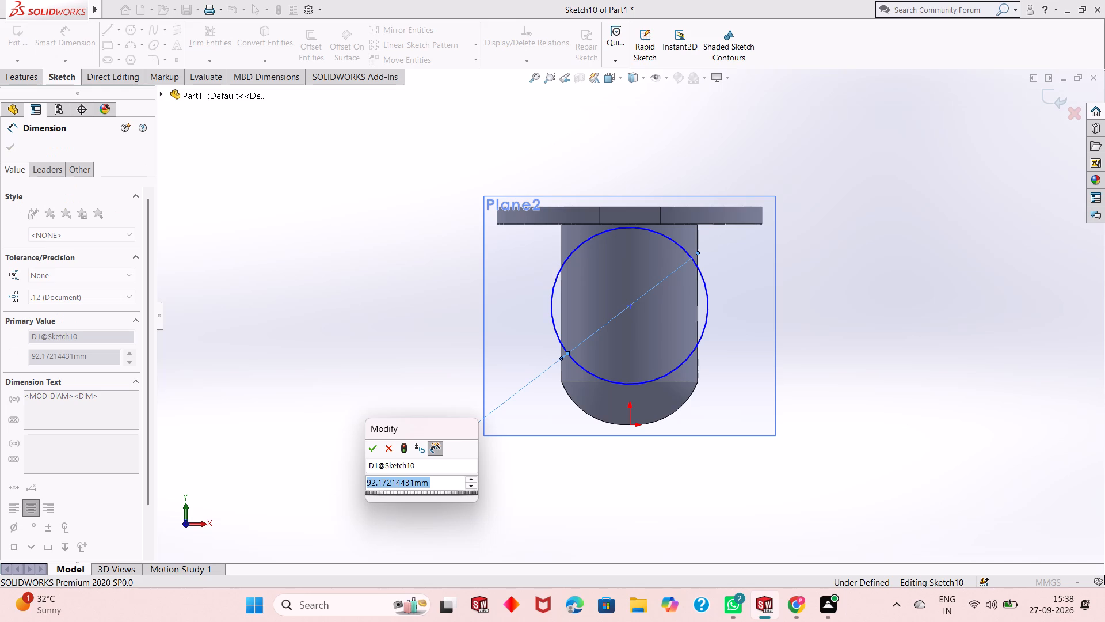
type("146")
key("Return")
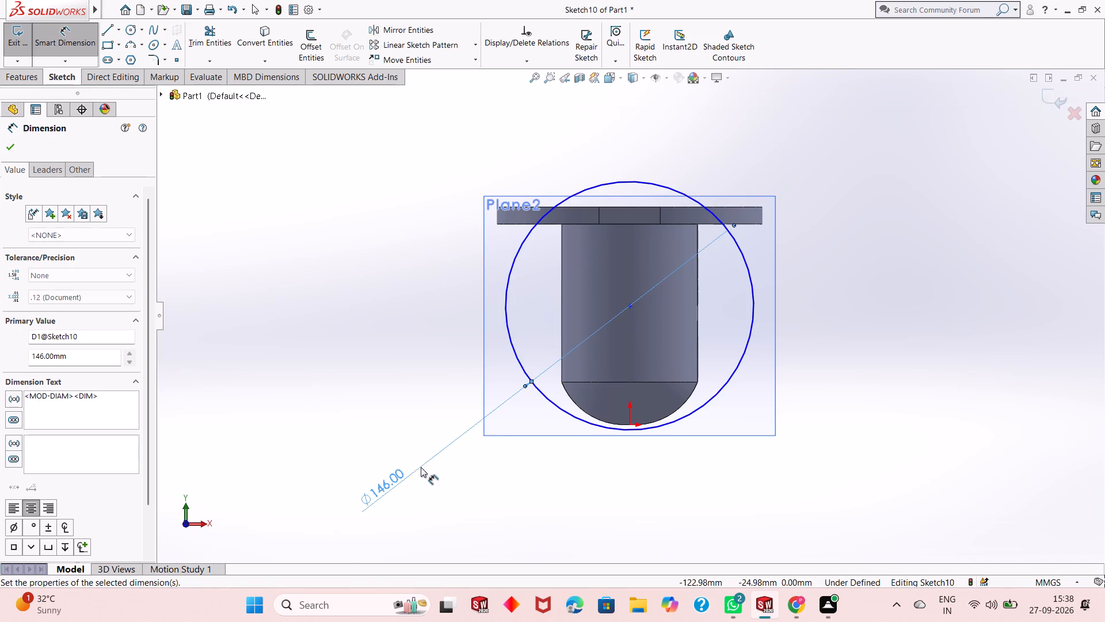
Dimension the circle's centre 60 mm above the origin at the bottom of the rounded end.
scroll(670, 379, "up", 2)
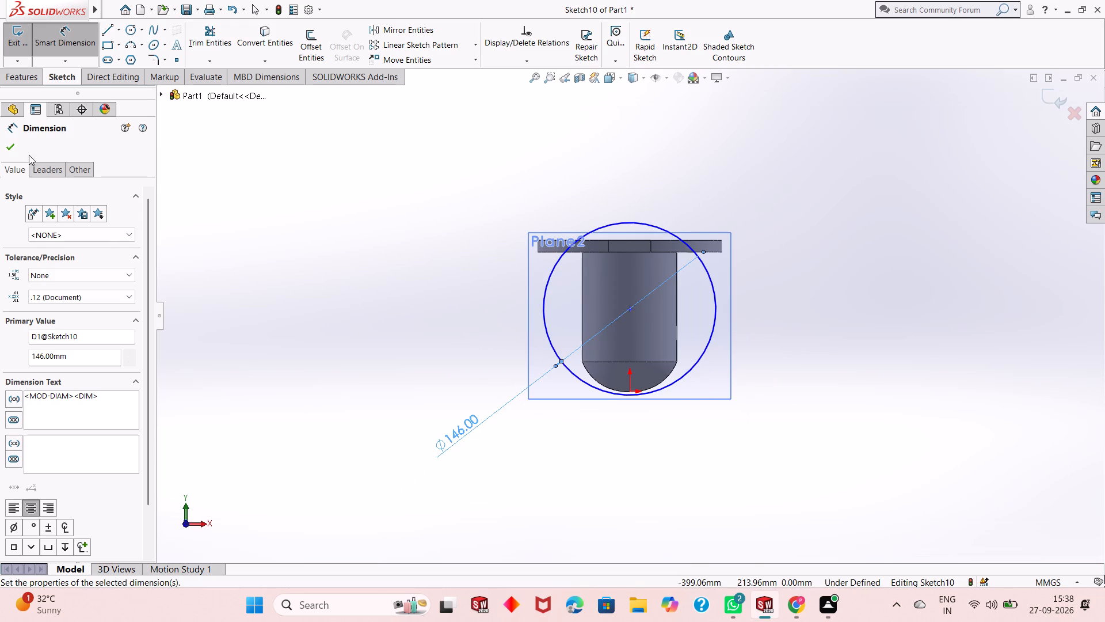
left_click(627, 310)
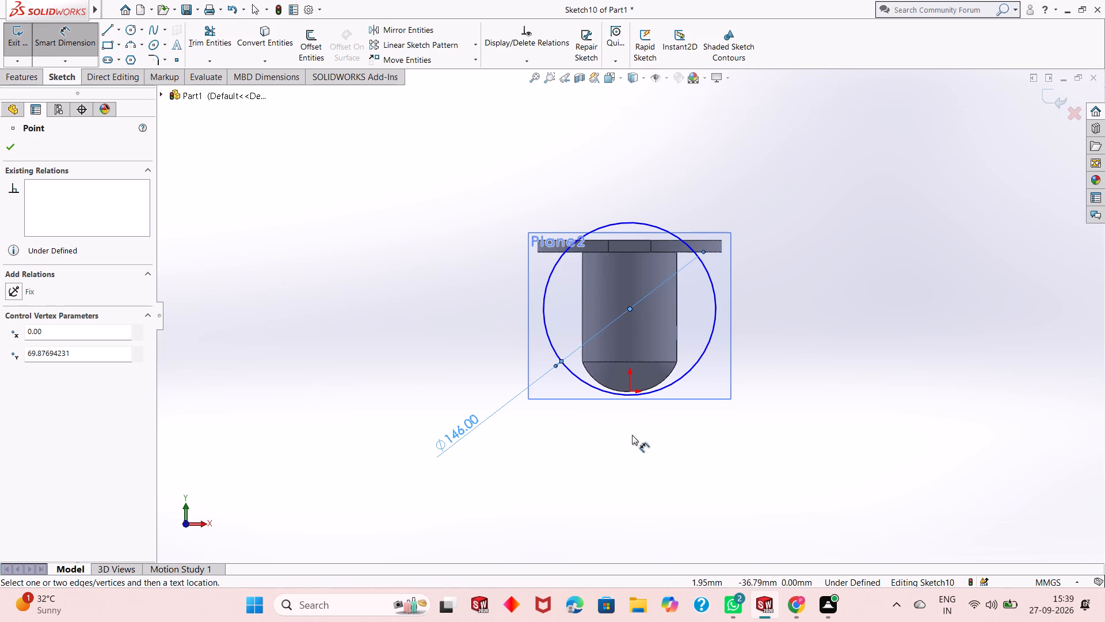
left_click(631, 390)
left_click(843, 367)
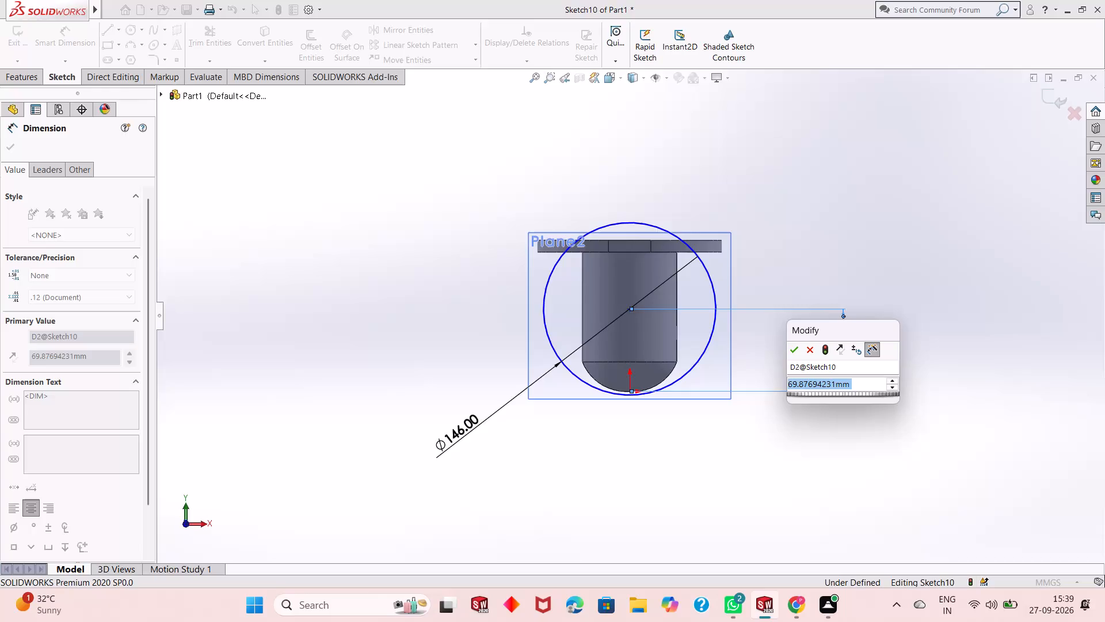
type("60")
key("Return")
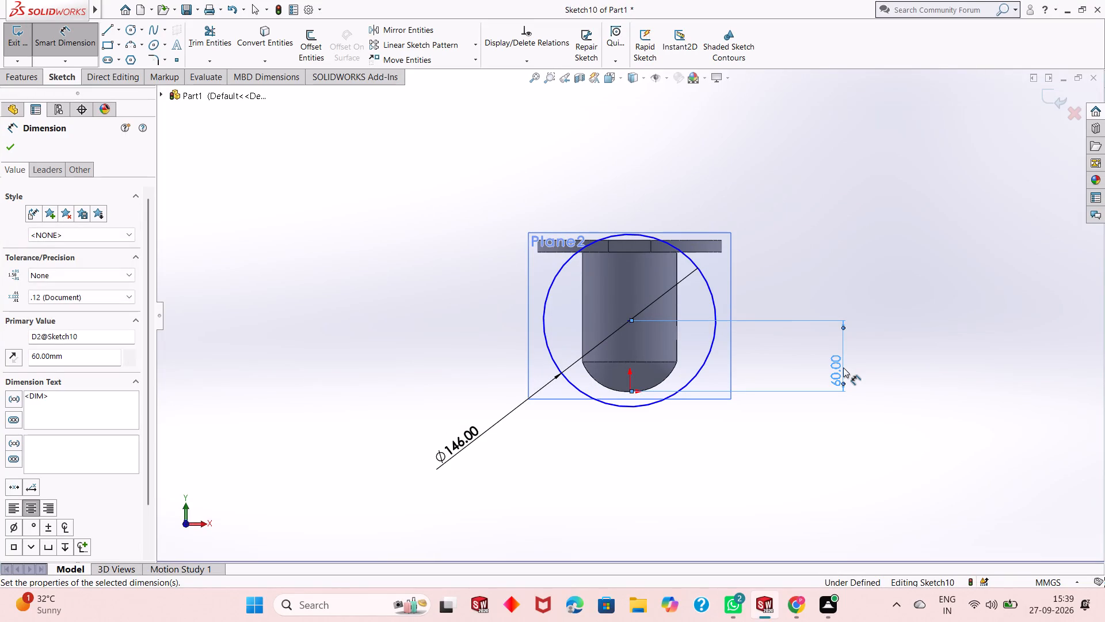
Set the circle centre's height above the origin to 50 mm and check the sketch against the body from the side.
double_click(843, 367)
type("50")
key("Return")
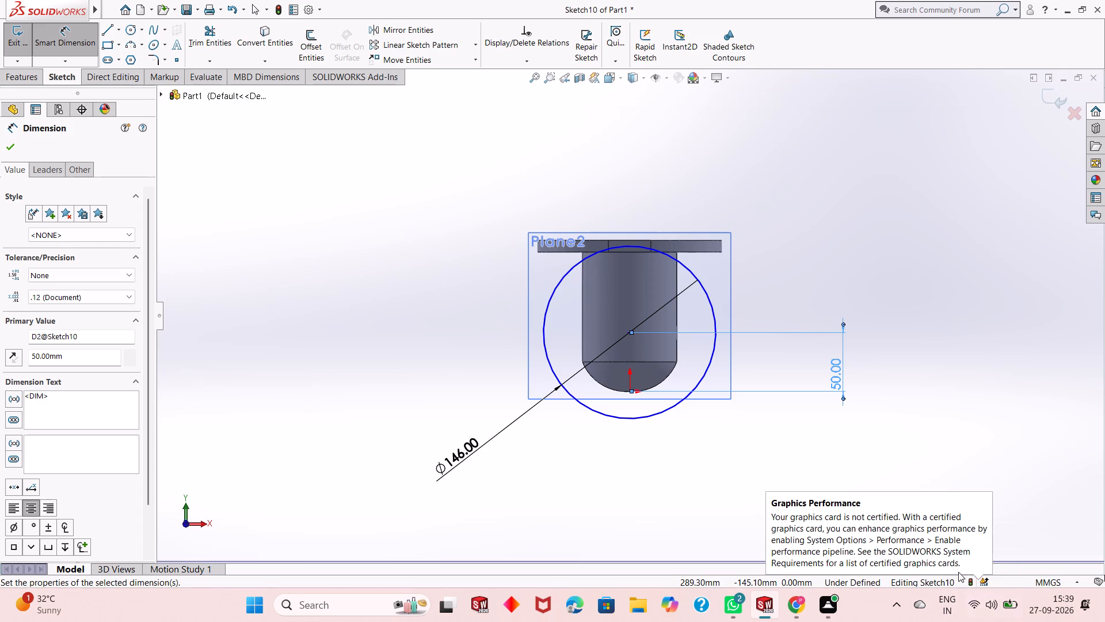
scroll(639, 369, "up", 1)
middle_click_drag(928, 367, 927, 367)
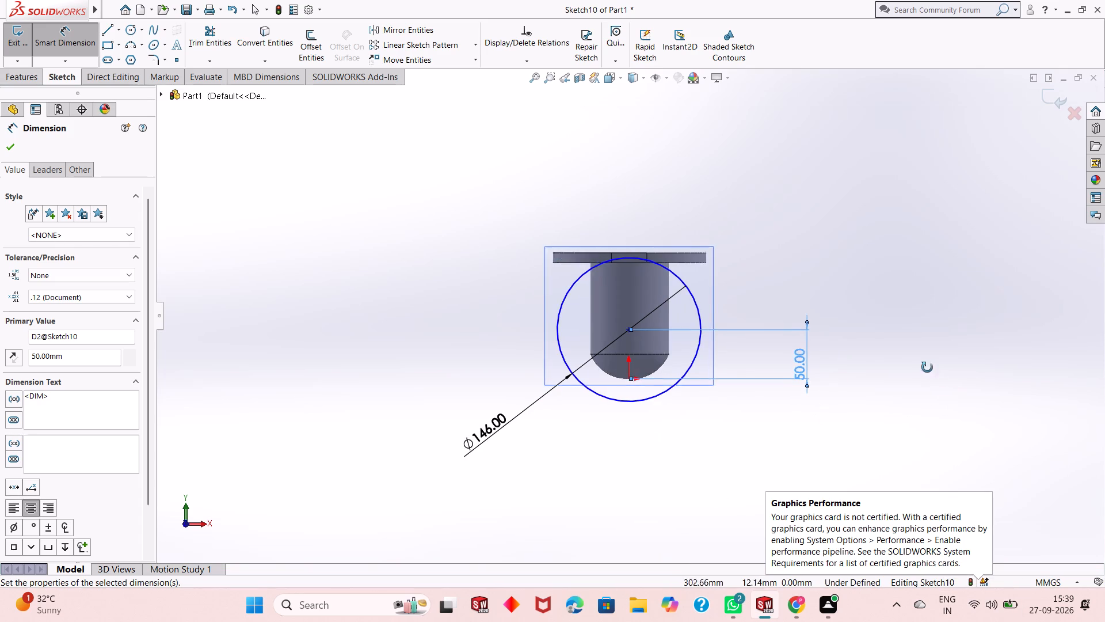
middle_click_drag(927, 367, 814, 378)
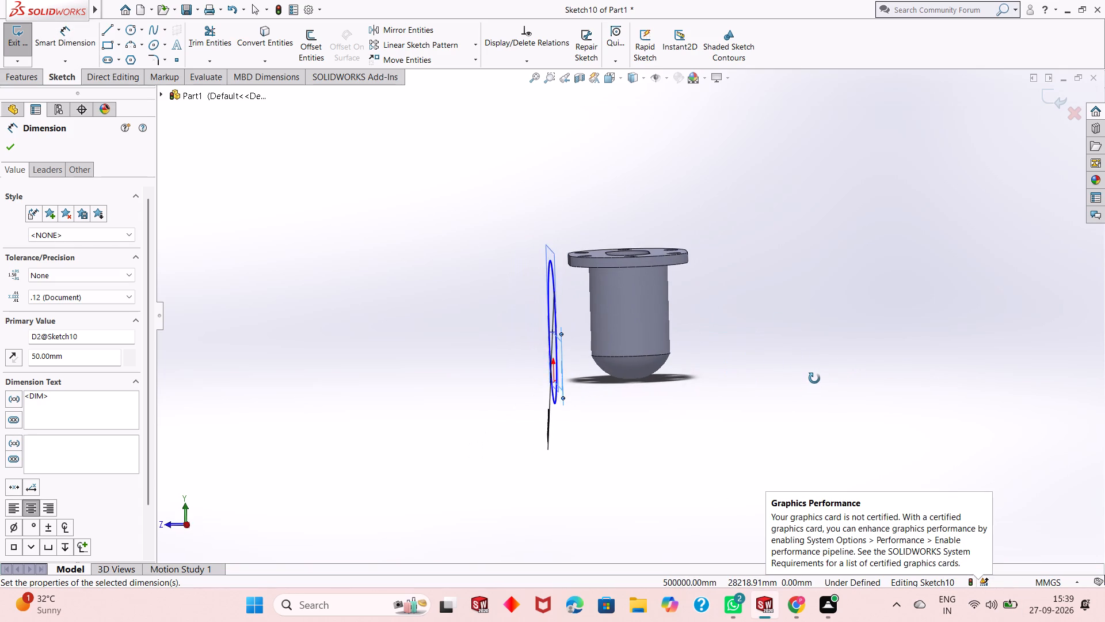
middle_click_drag(814, 378, 893, 359)
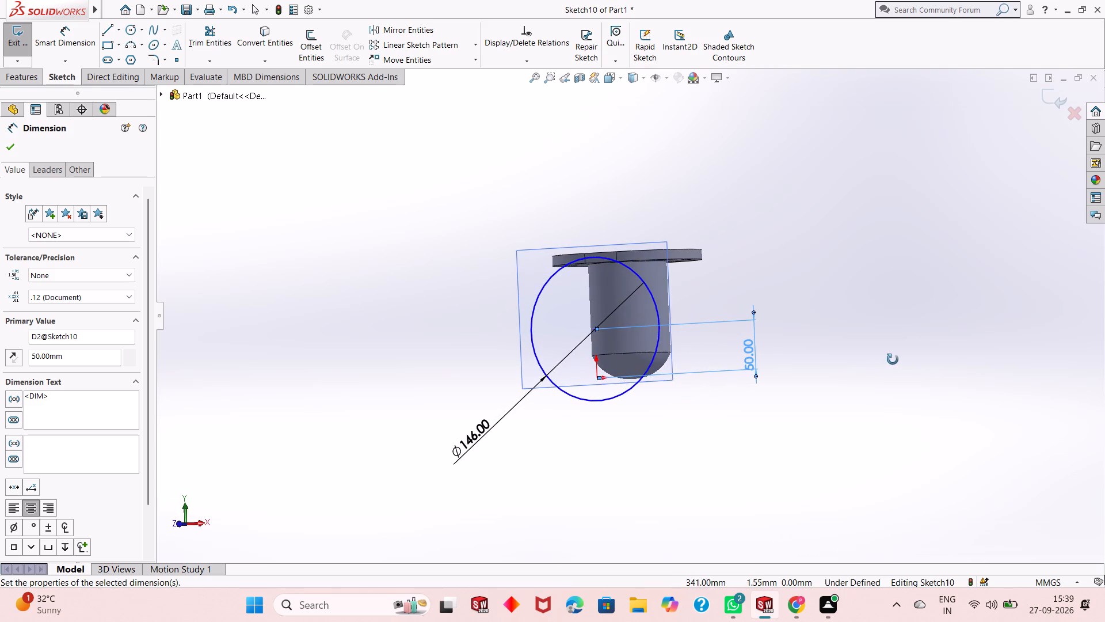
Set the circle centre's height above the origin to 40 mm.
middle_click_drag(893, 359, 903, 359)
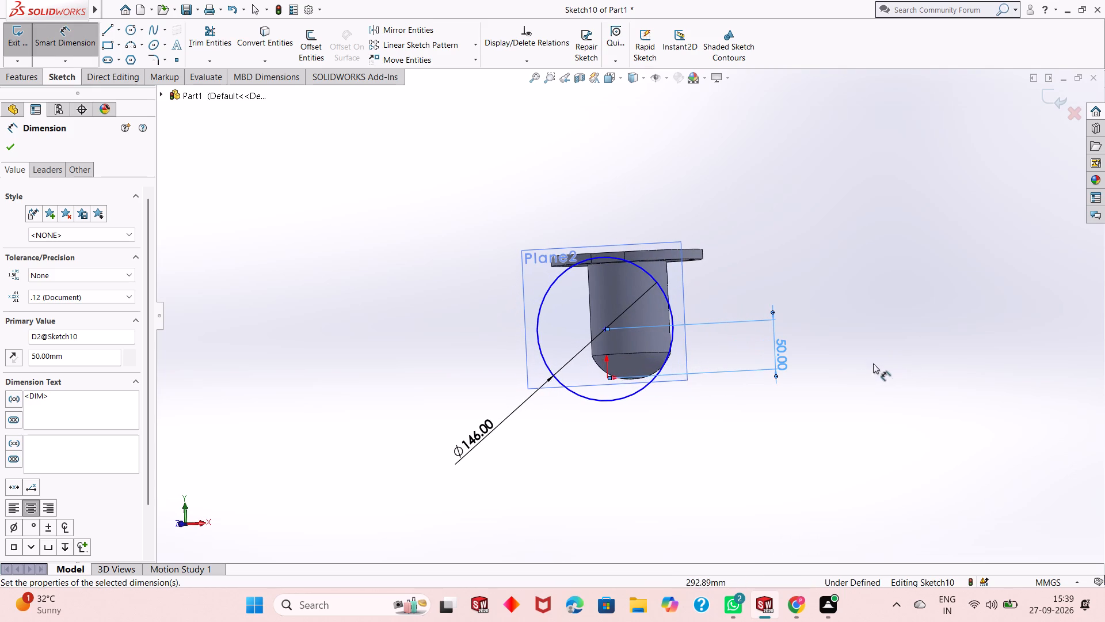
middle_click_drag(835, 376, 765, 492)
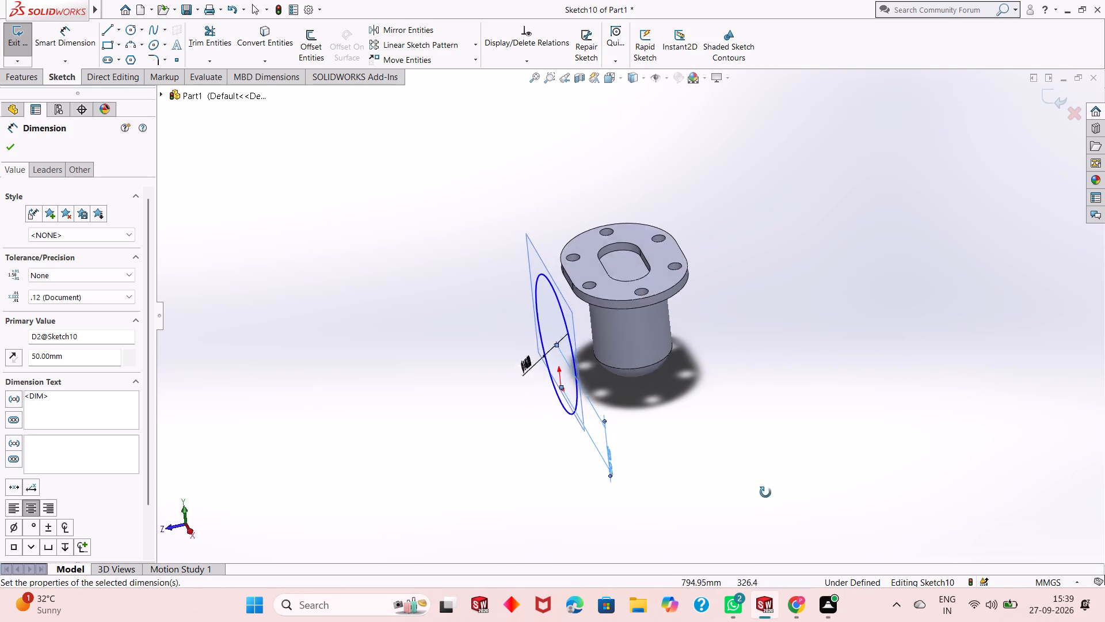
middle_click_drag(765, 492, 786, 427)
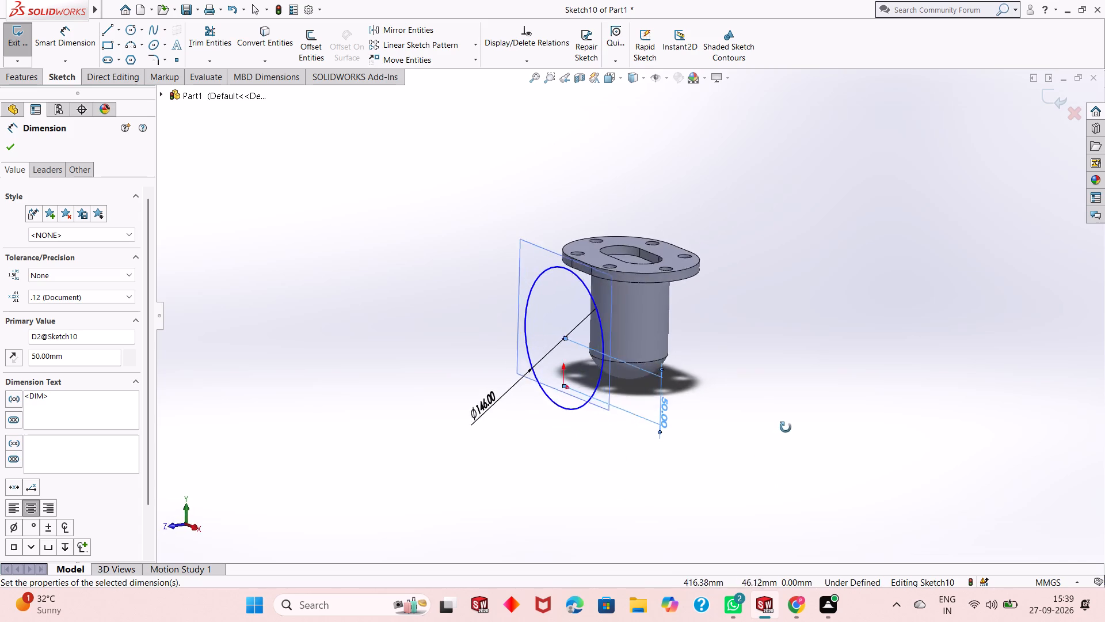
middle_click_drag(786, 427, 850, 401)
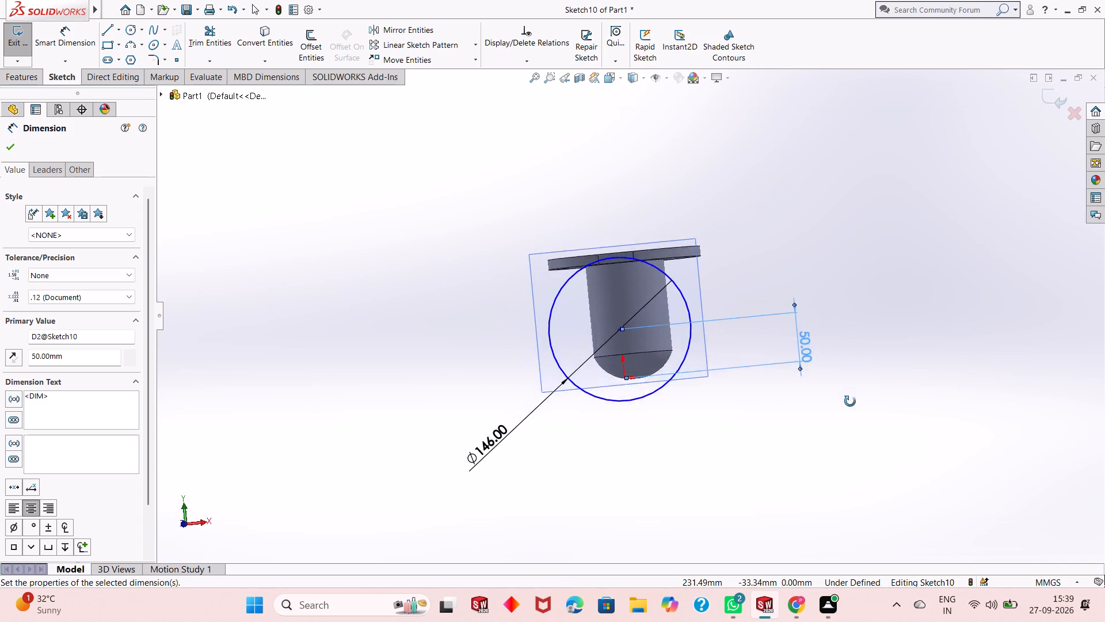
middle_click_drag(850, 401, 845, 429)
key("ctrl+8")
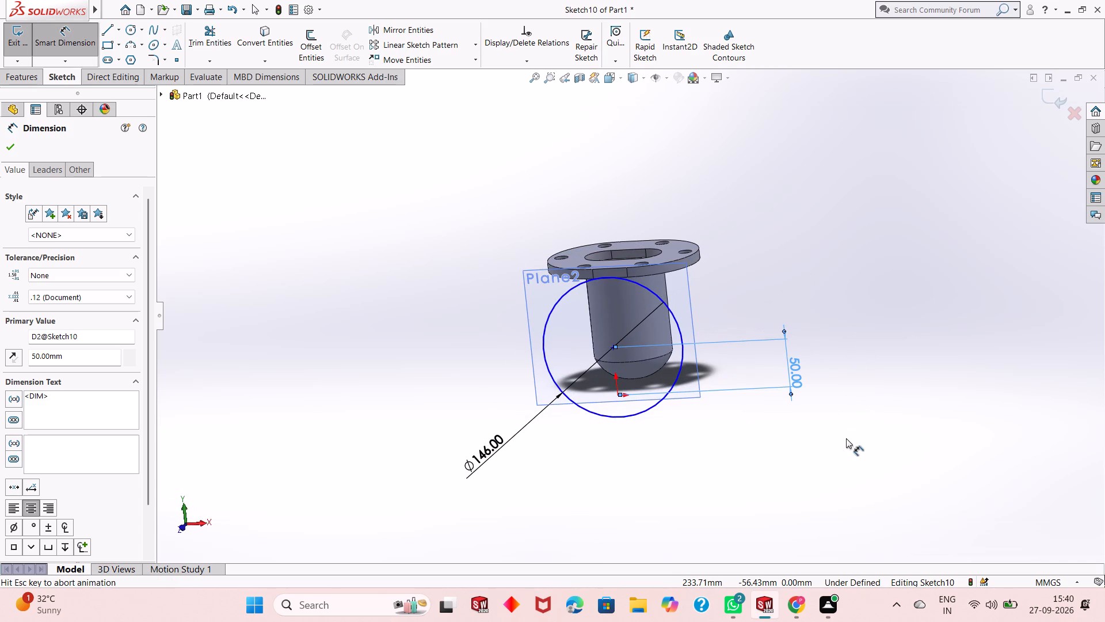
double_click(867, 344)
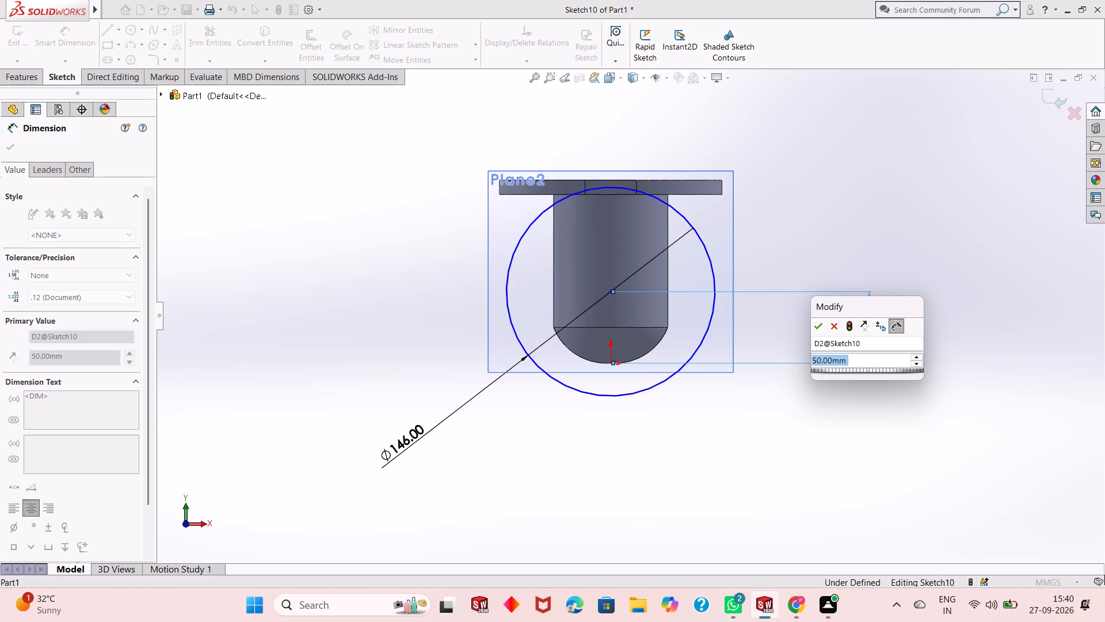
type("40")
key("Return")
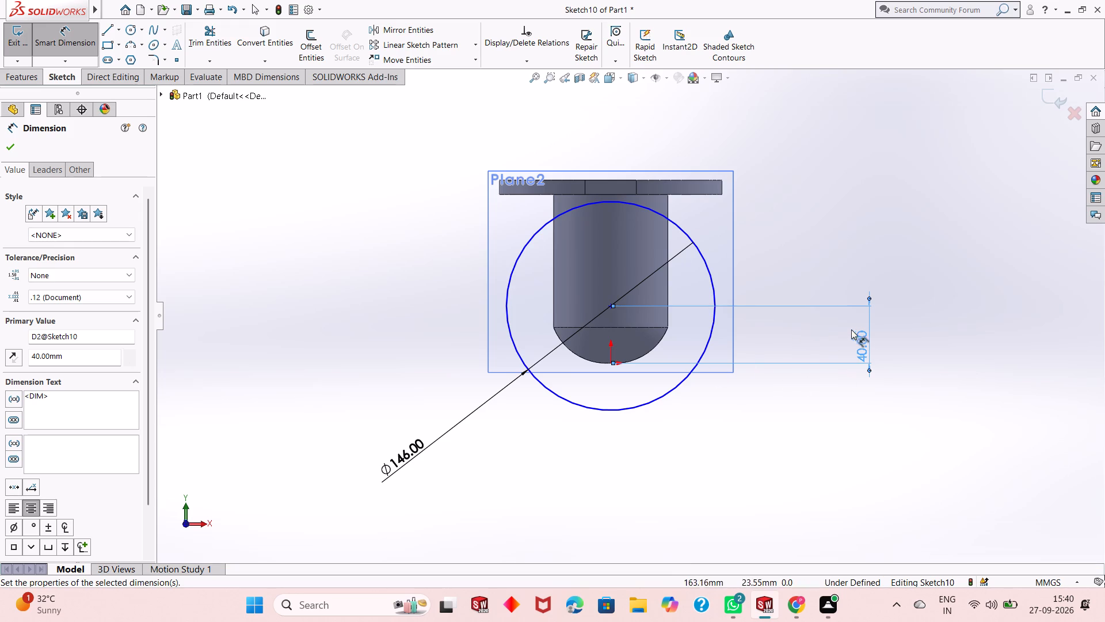
Set the circle centre's height above the origin to 42 mm and finish dimensioning.
double_click(862, 350)
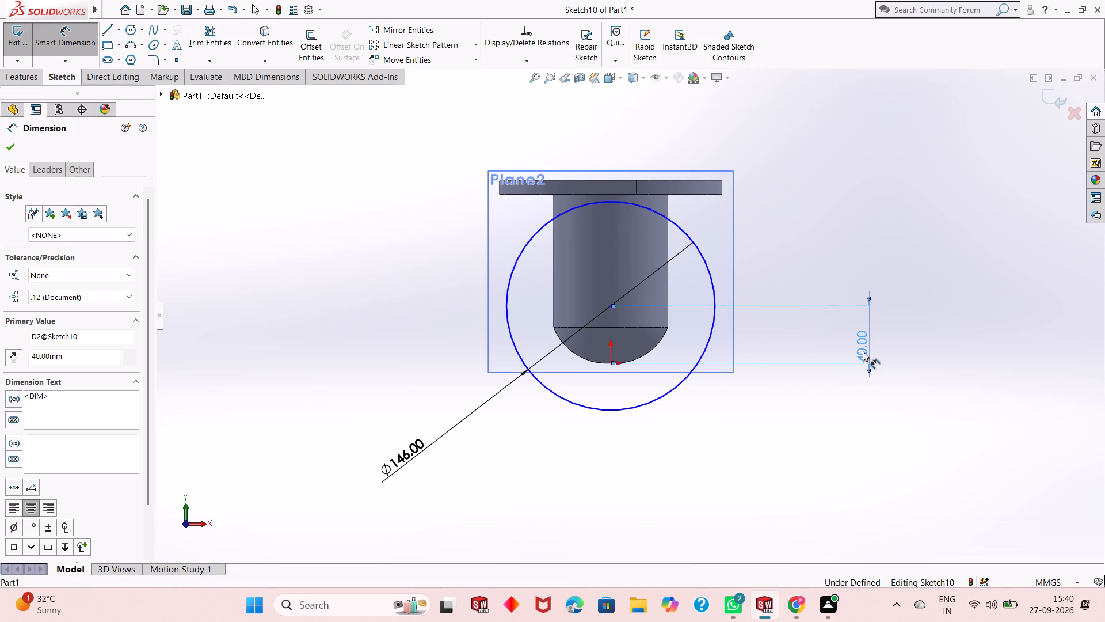
type("42")
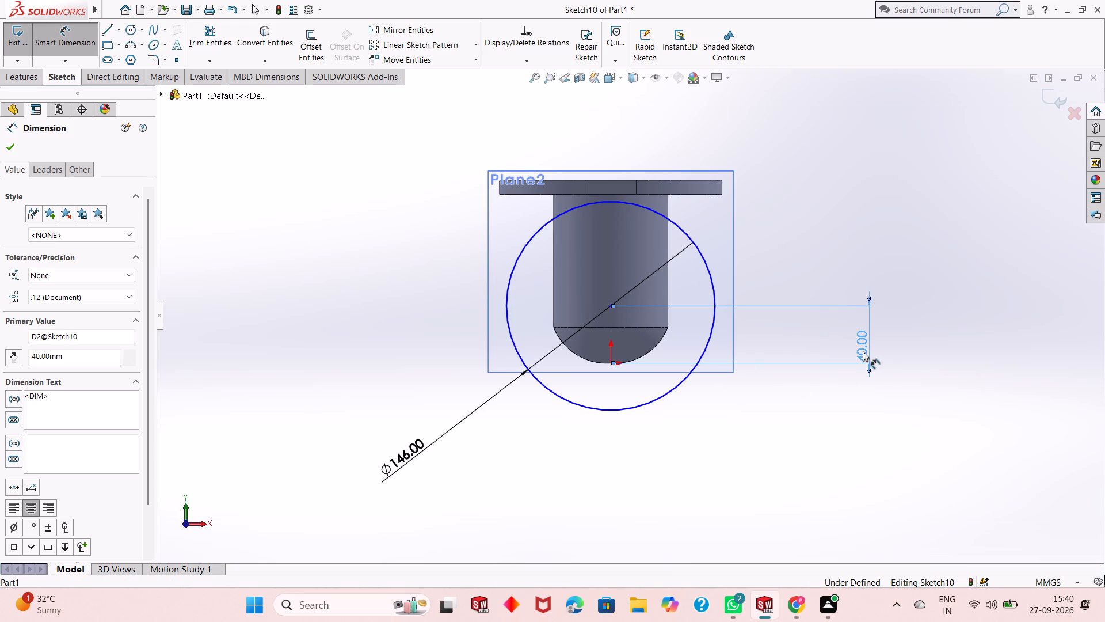
left_click(863, 351)
left_click(860, 356)
double_click(863, 359)
type("42")
key("Return")
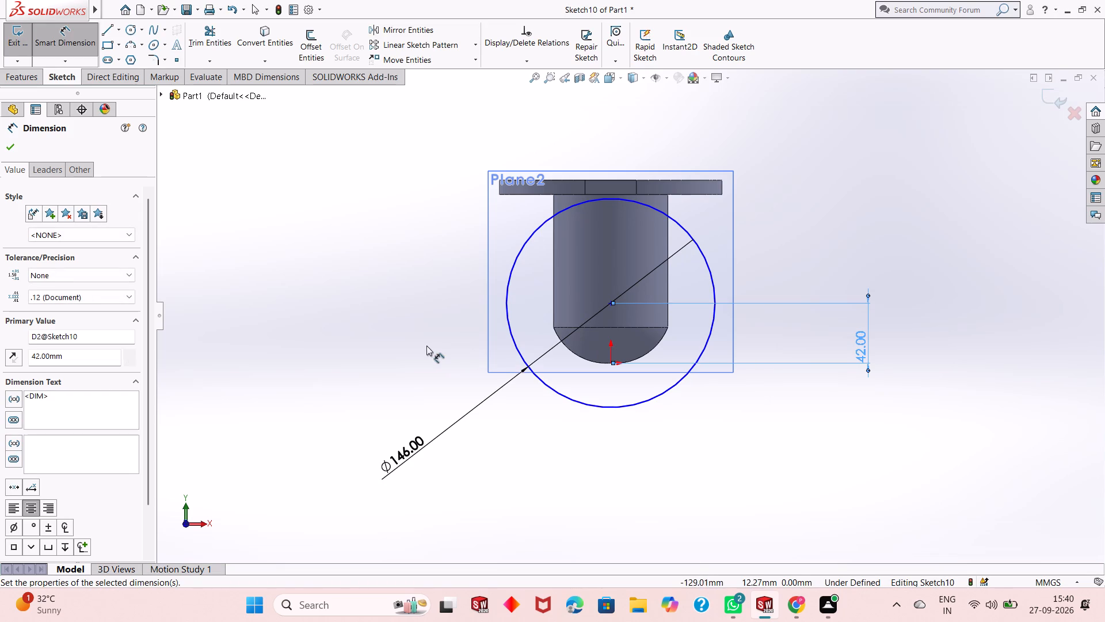
left_click(9, 157)
left_click(8, 153)
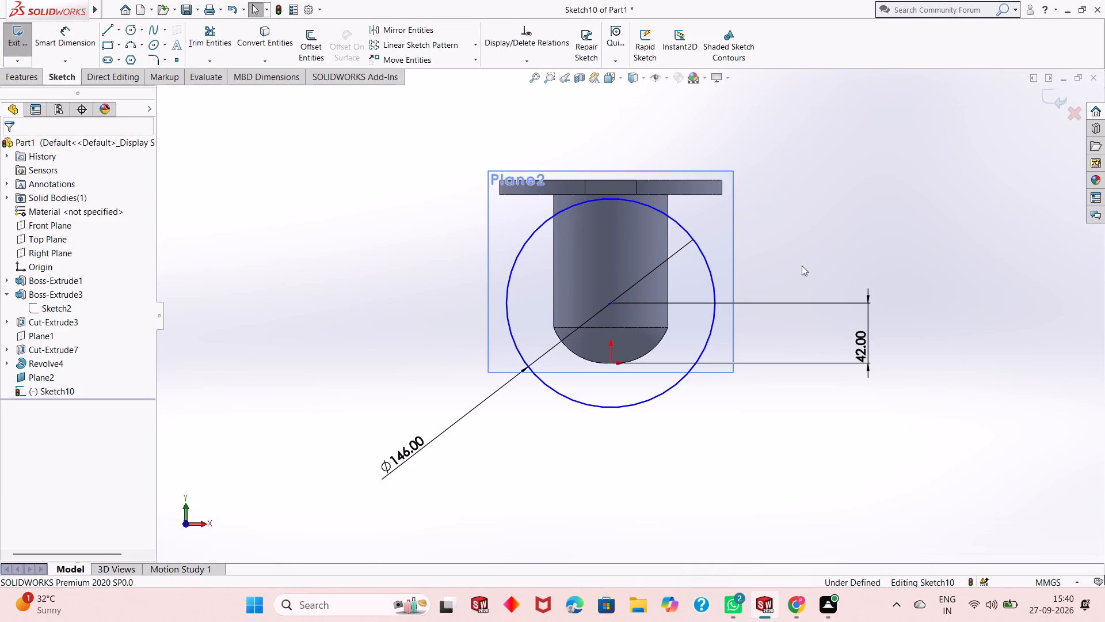
Dimension the horizontal distance from the circle's centre to the nearby vertex on the flange's upper edge, on its negative X side.
middle_click(891, 260)
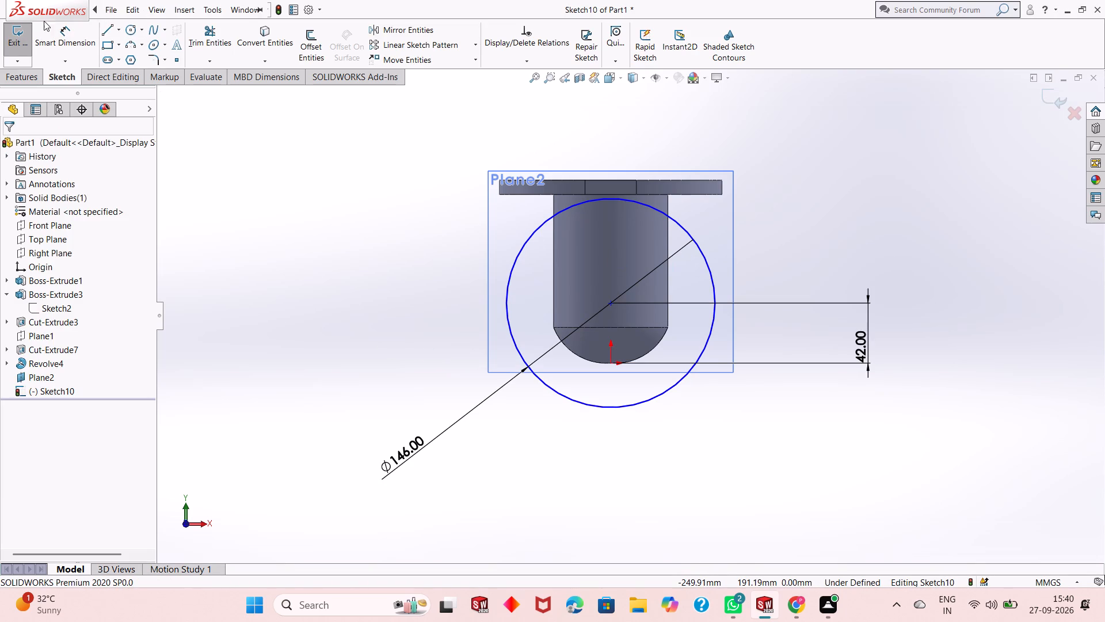
left_click(66, 35)
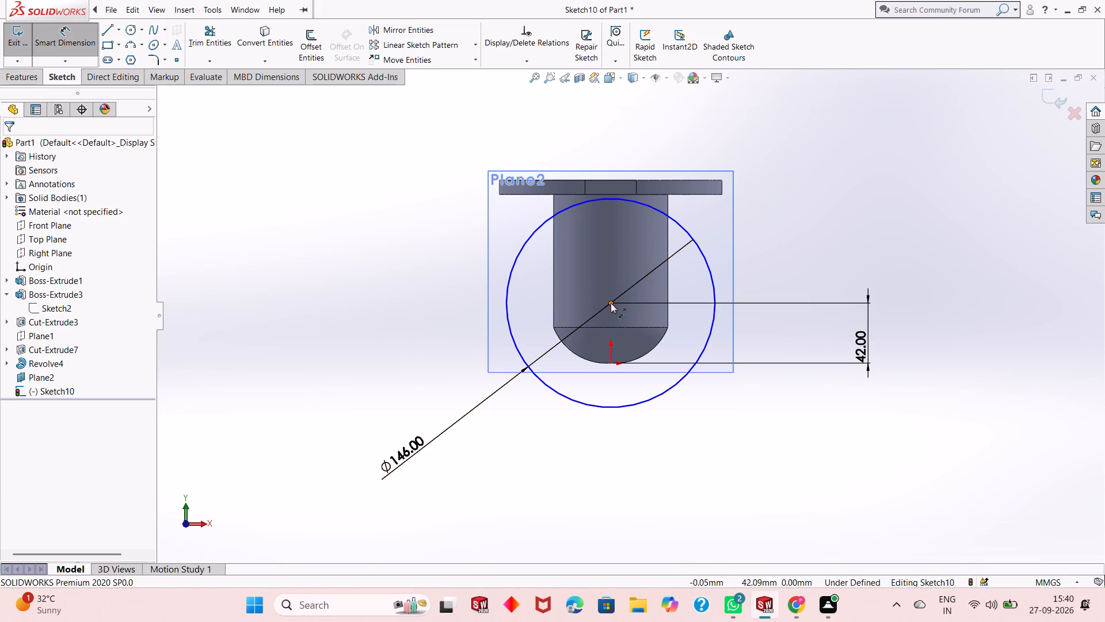
left_click(611, 303)
left_click(585, 177)
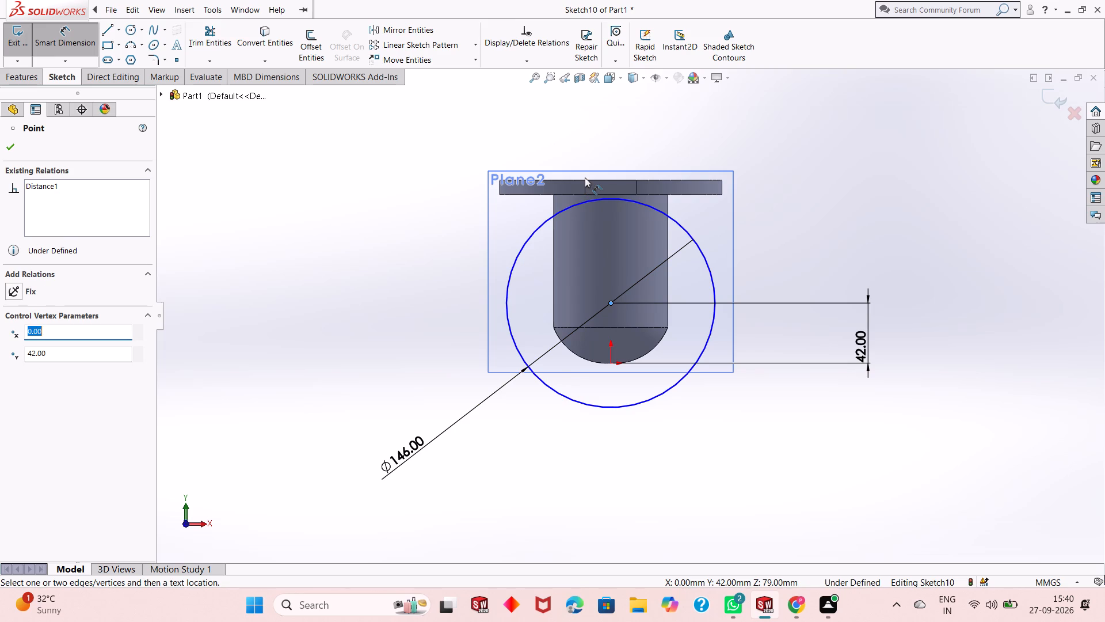
left_click(584, 179)
left_click(584, 181)
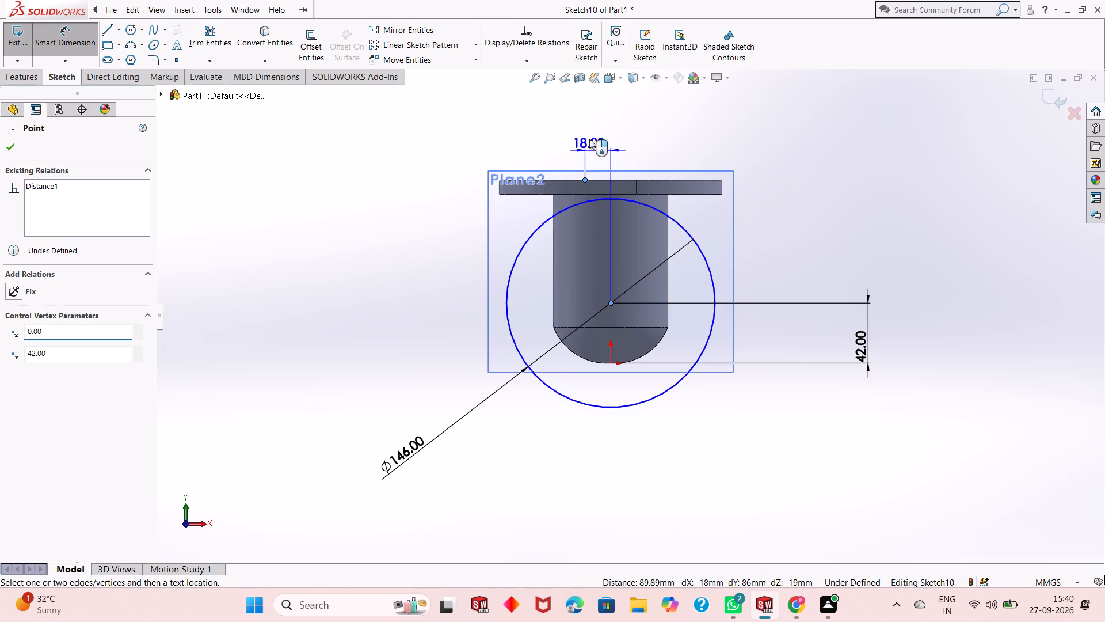
left_click(589, 123)
key("Return")
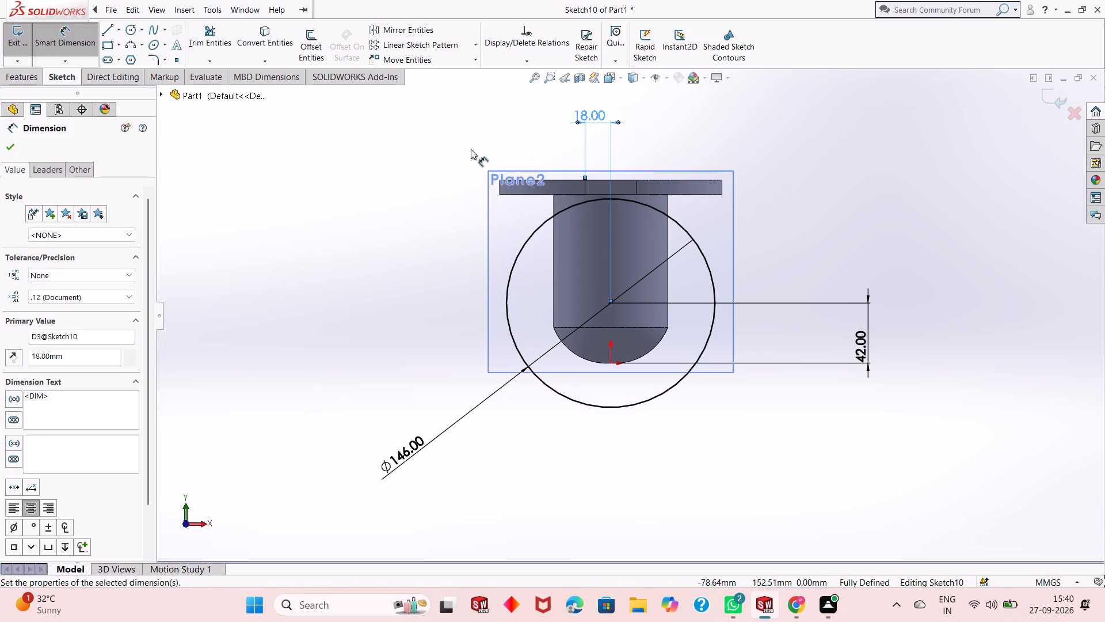
left_click(7, 143)
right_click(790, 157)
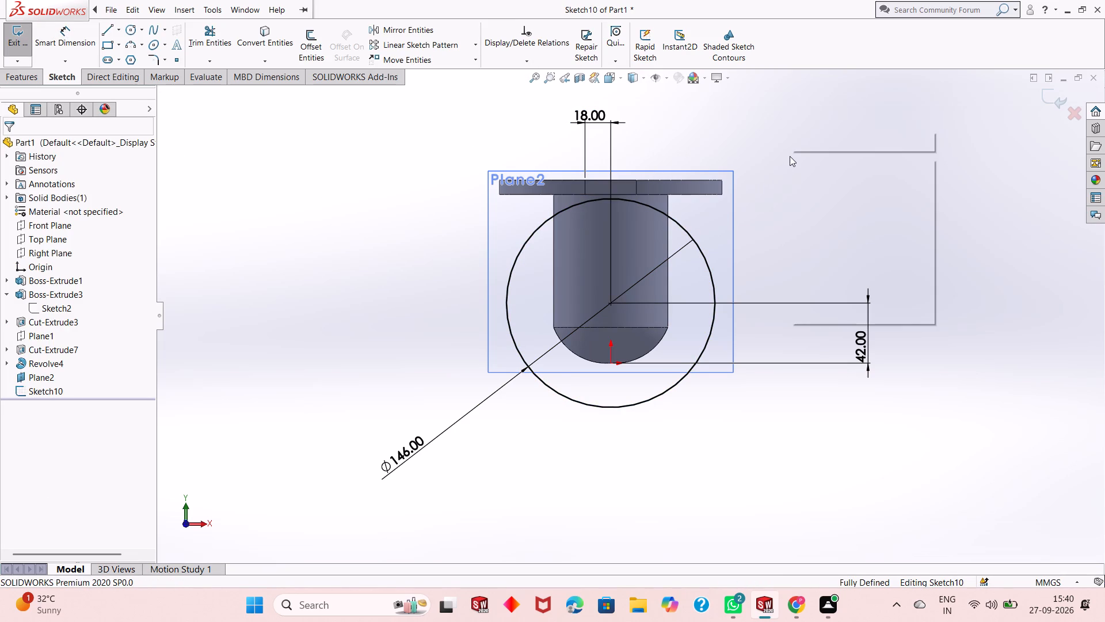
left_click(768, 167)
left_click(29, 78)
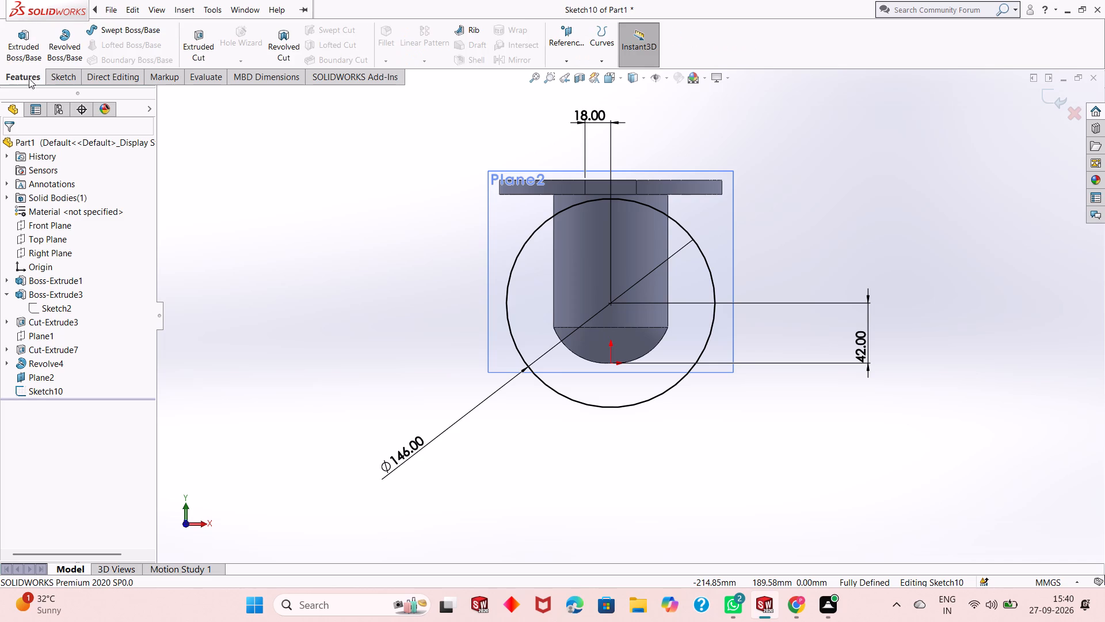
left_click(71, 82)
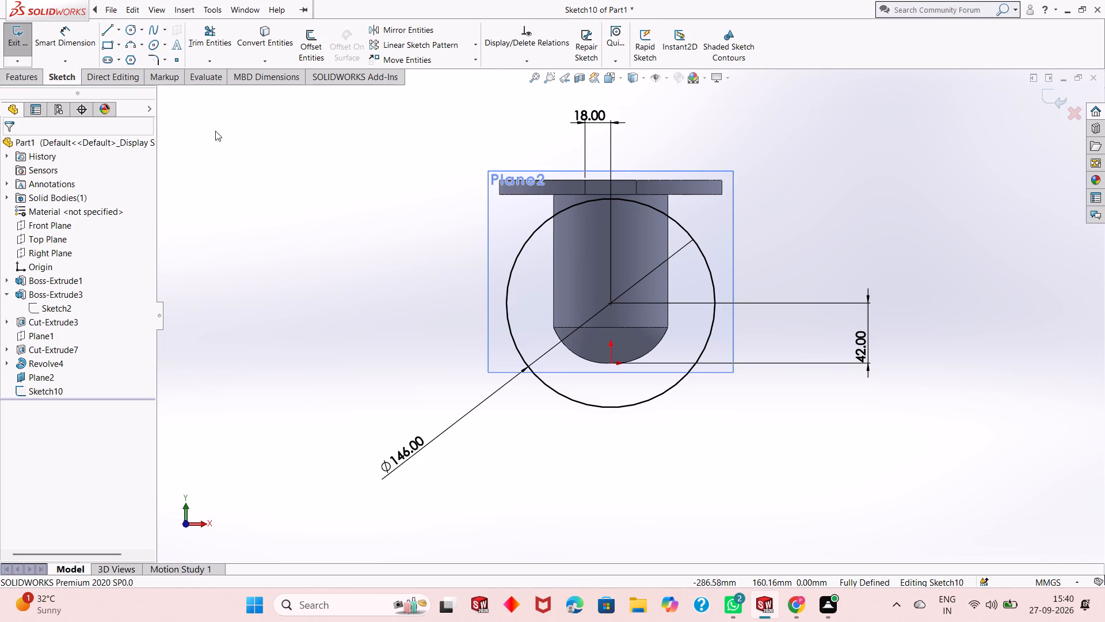
Draw a second circle about 111 mm in diameter, concentric with and inside the 146 mm circle.
scroll(217, 131, "up", 1)
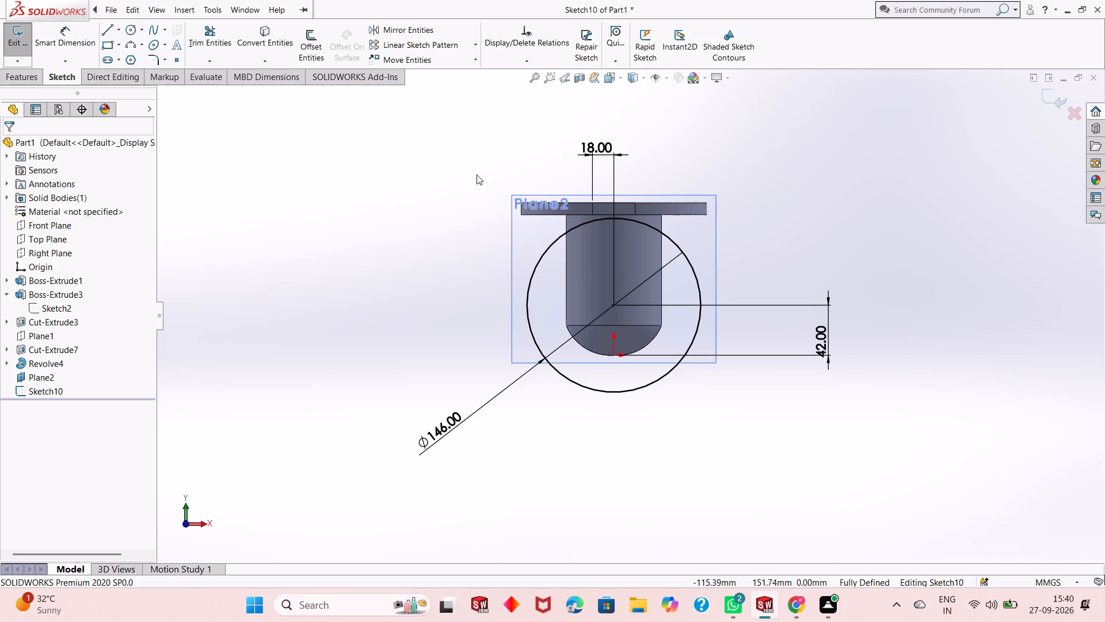
scroll(632, 294, "down", 1)
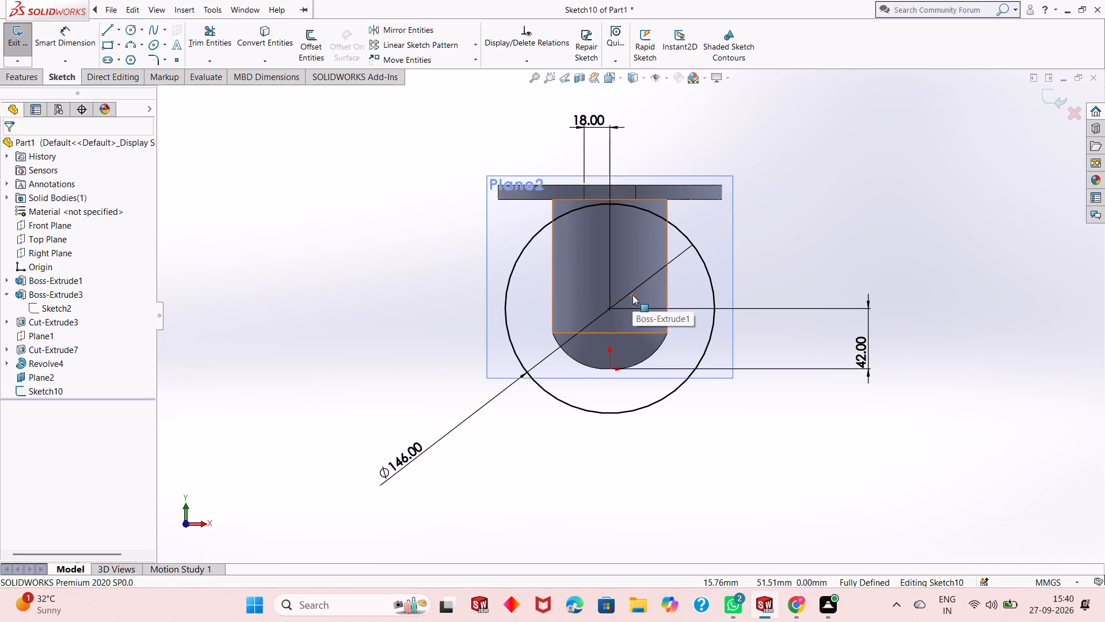
scroll(621, 295, "down", 1)
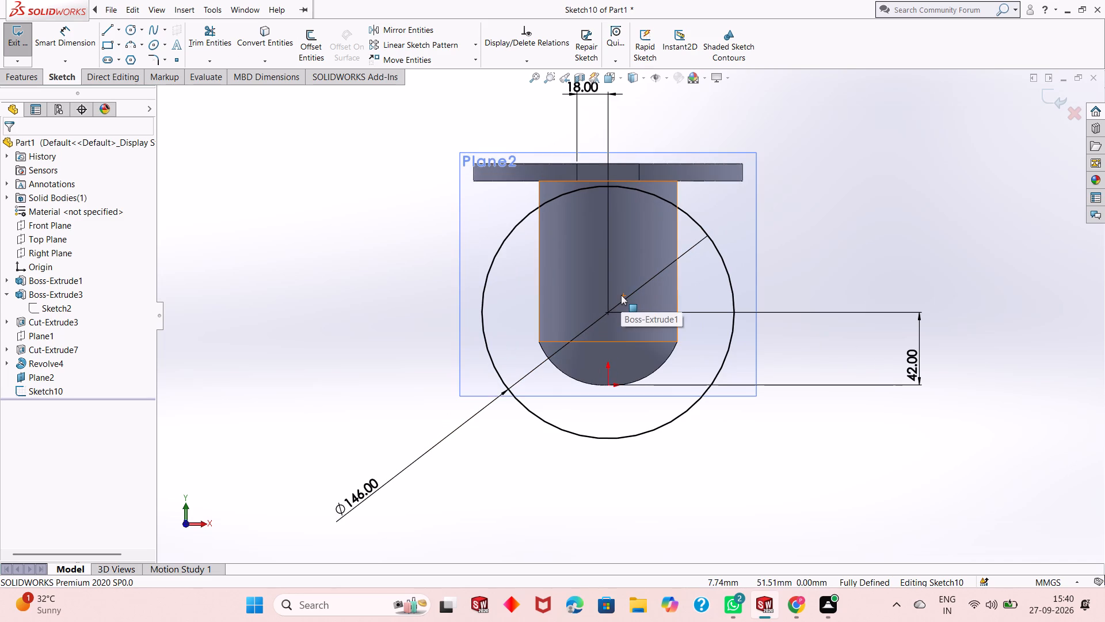
left_click(133, 27)
key("Escape")
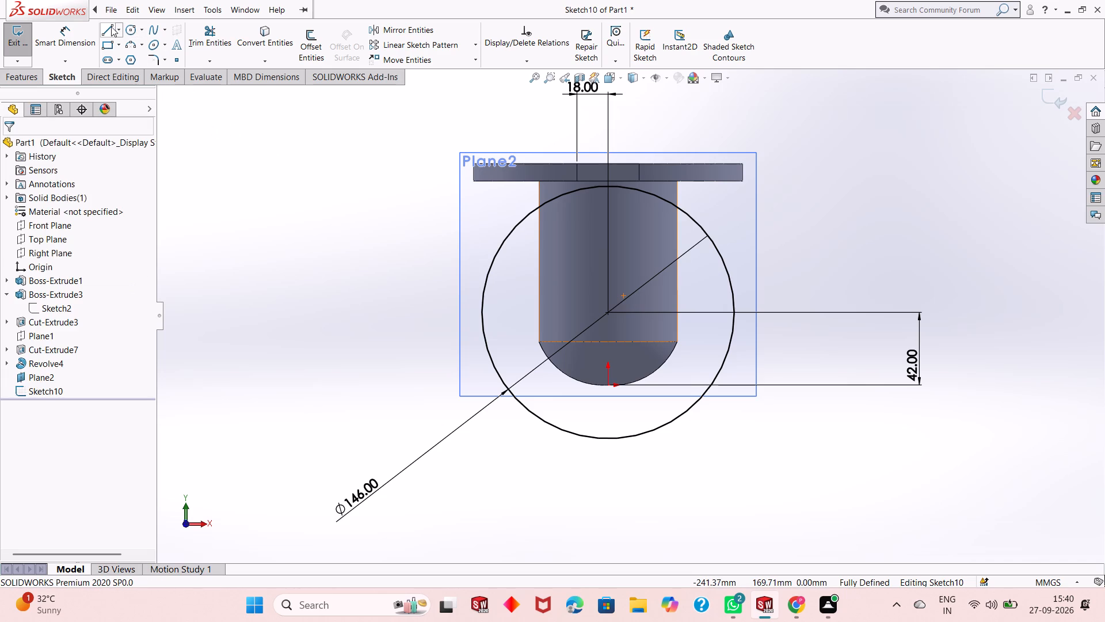
left_click(132, 30)
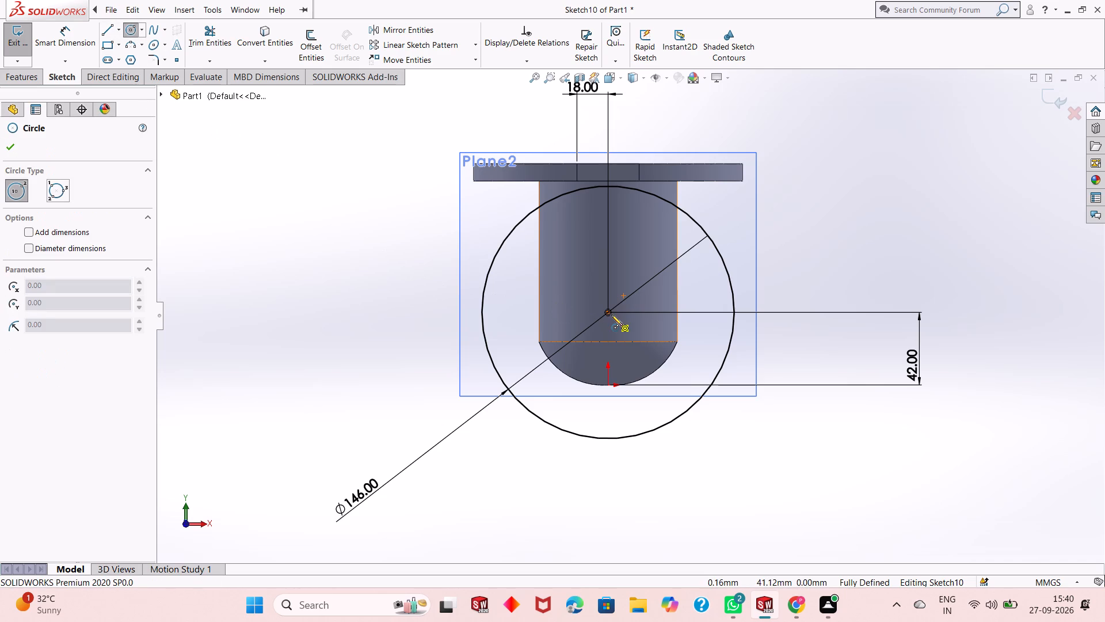
left_click(611, 315)
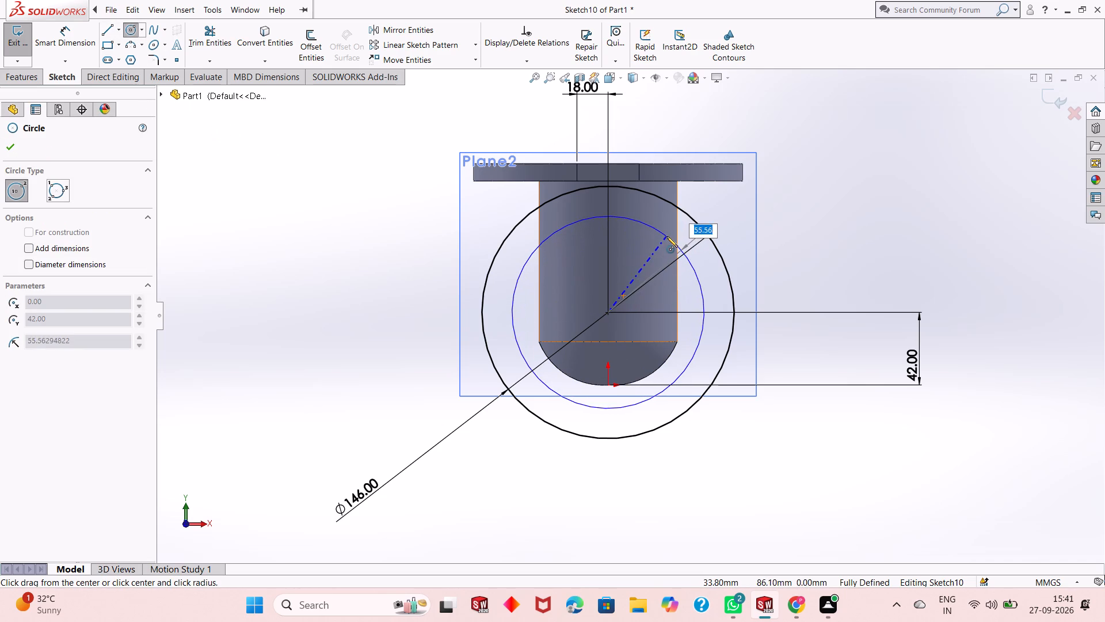
left_click(666, 236)
left_click(9, 146)
Dimension the inner circle's diameter as 130 mm.
left_click(76, 33)
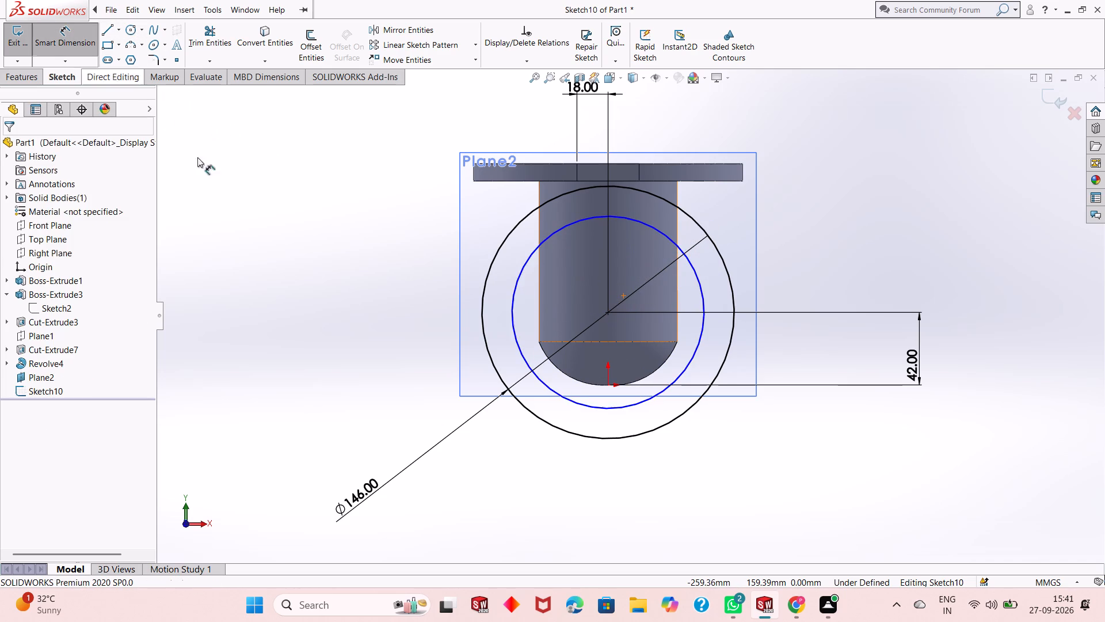
left_click(525, 354)
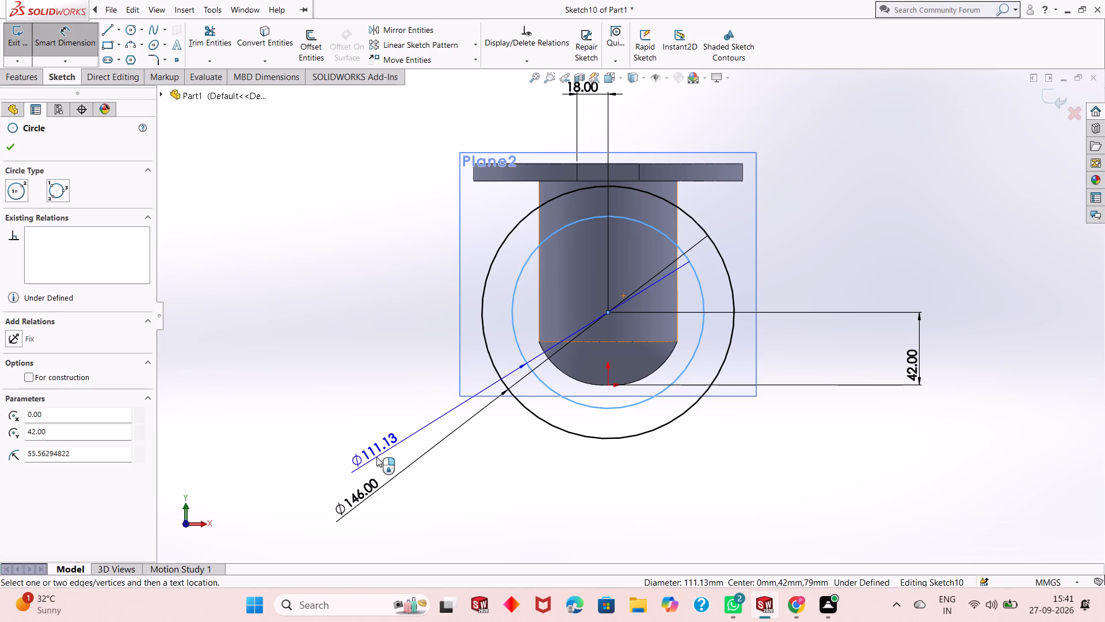
left_click(376, 457)
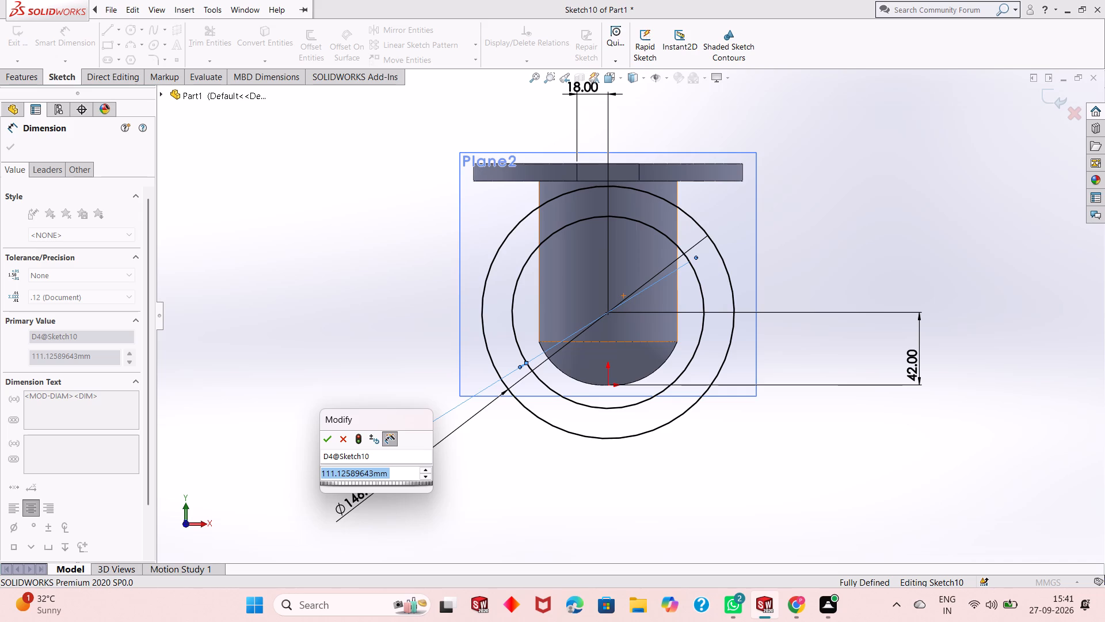
type("130")
key("Return")
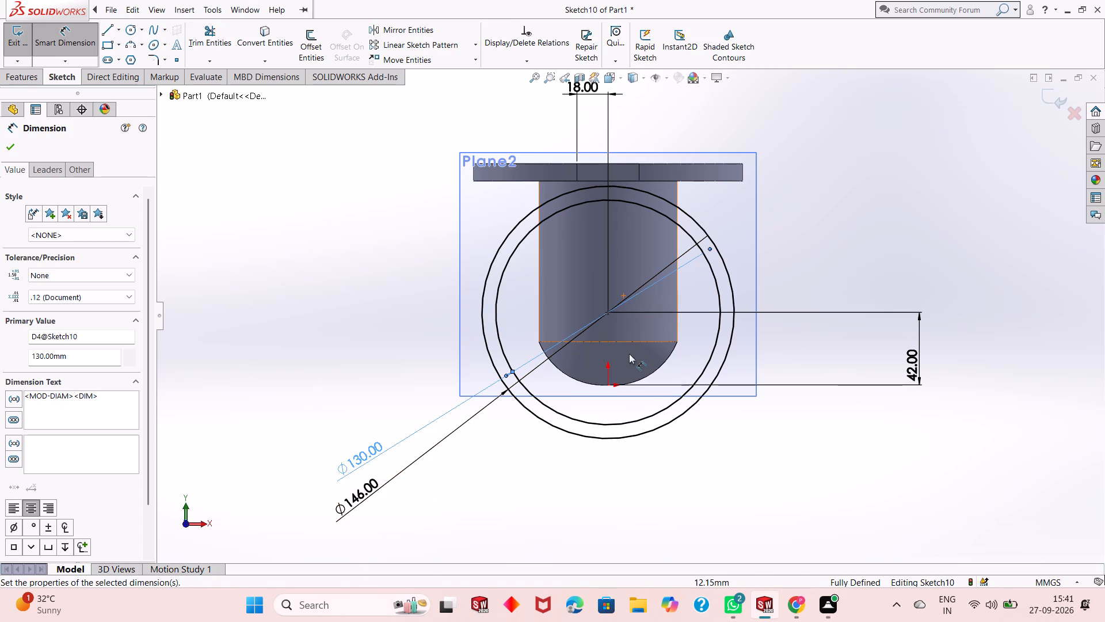
Set the inner circle's diameter to 110 mm and finish dimensioning.
scroll(629, 354, "up", 1)
scroll(606, 287, "down", 2)
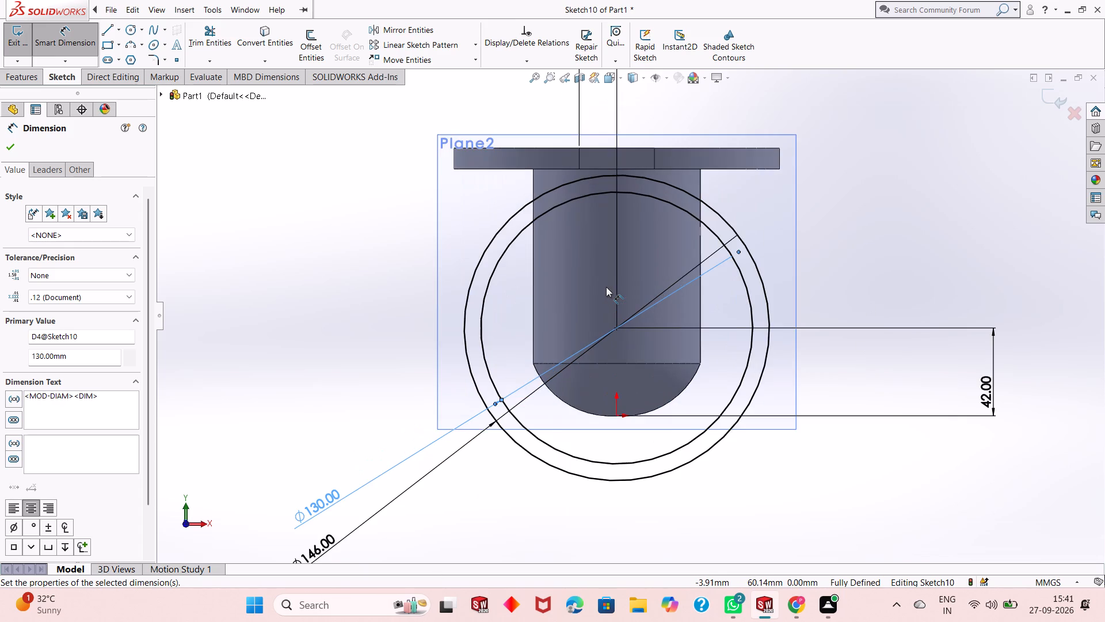
scroll(606, 287, "up", 2)
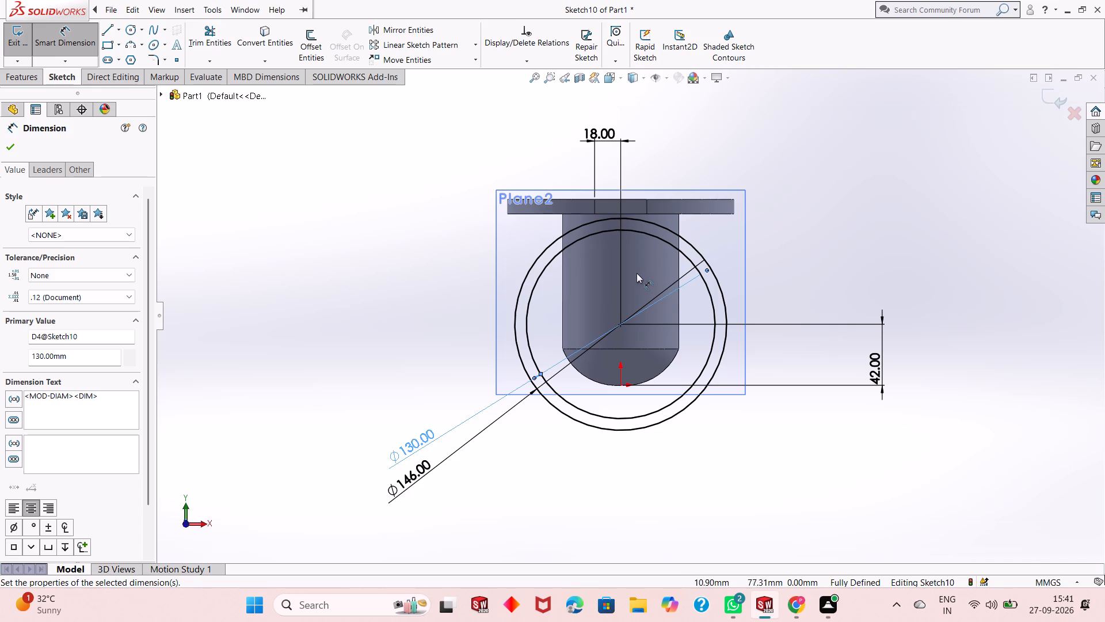
scroll(617, 221, "down", 1)
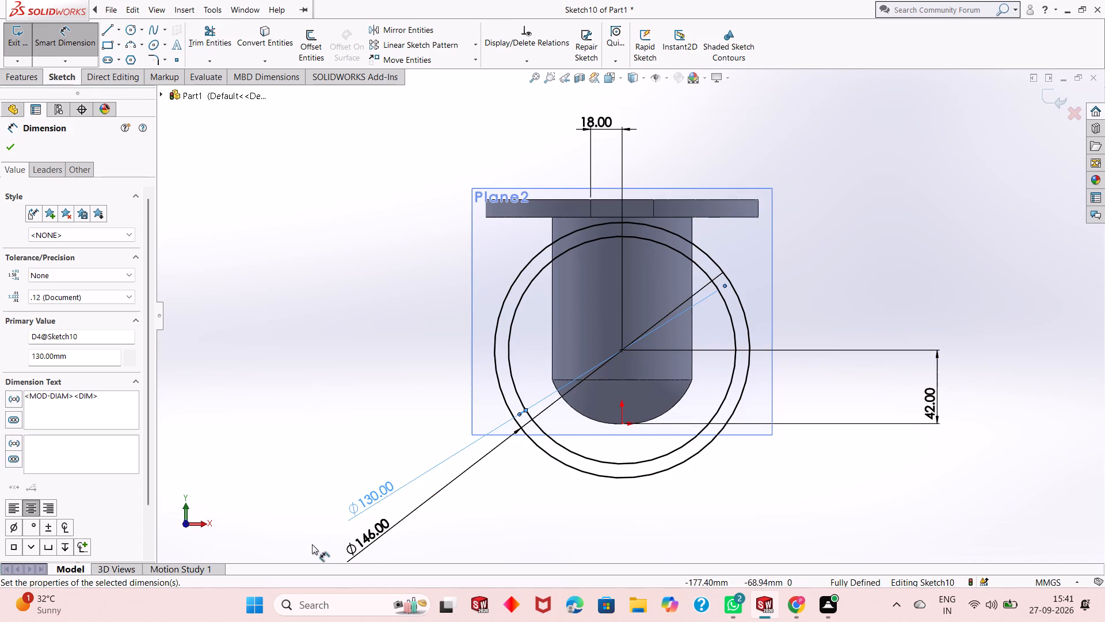
double_click(378, 498)
type("110")
key("Return")
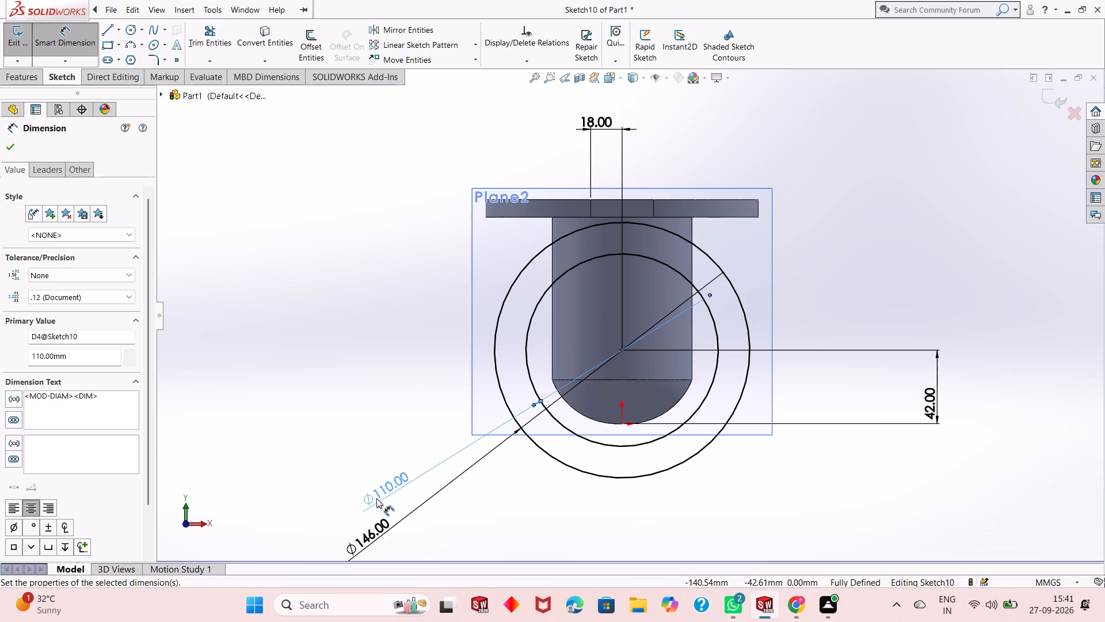
left_click(14, 149)
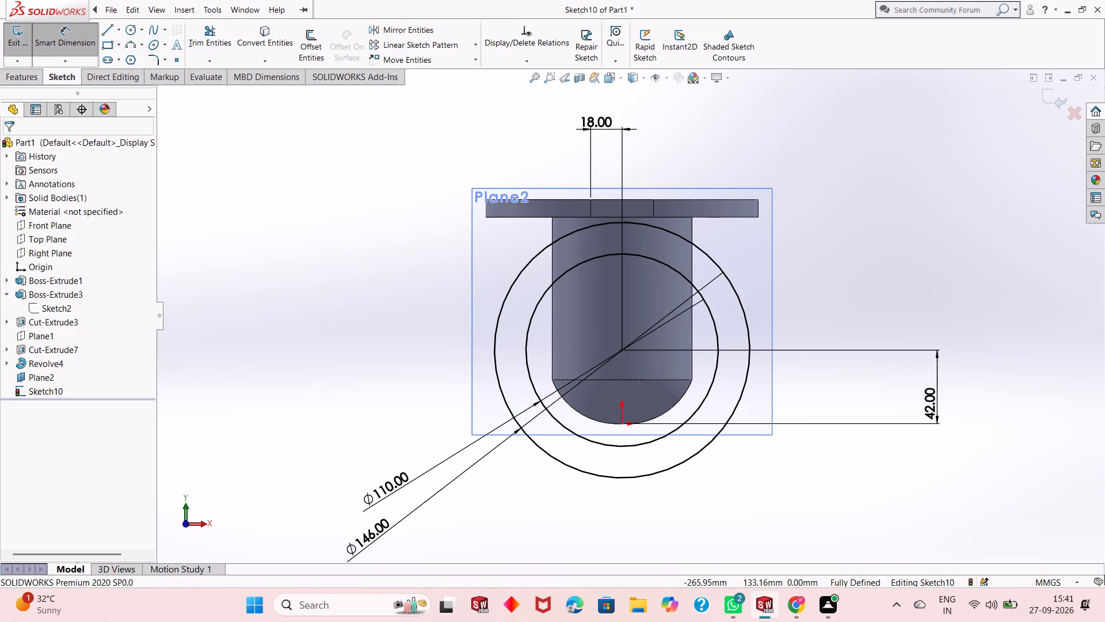
Draw a circle about 30 mm in diameter centred on the topmost point of the 110 mm circle.
left_click(126, 28)
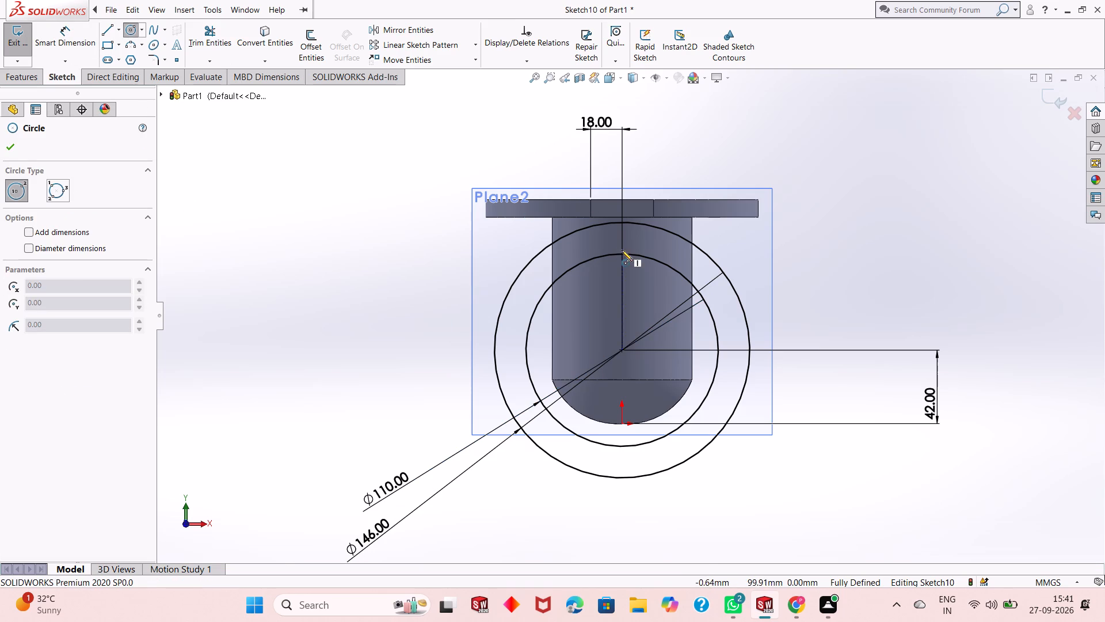
left_click(623, 254)
left_click(633, 278)
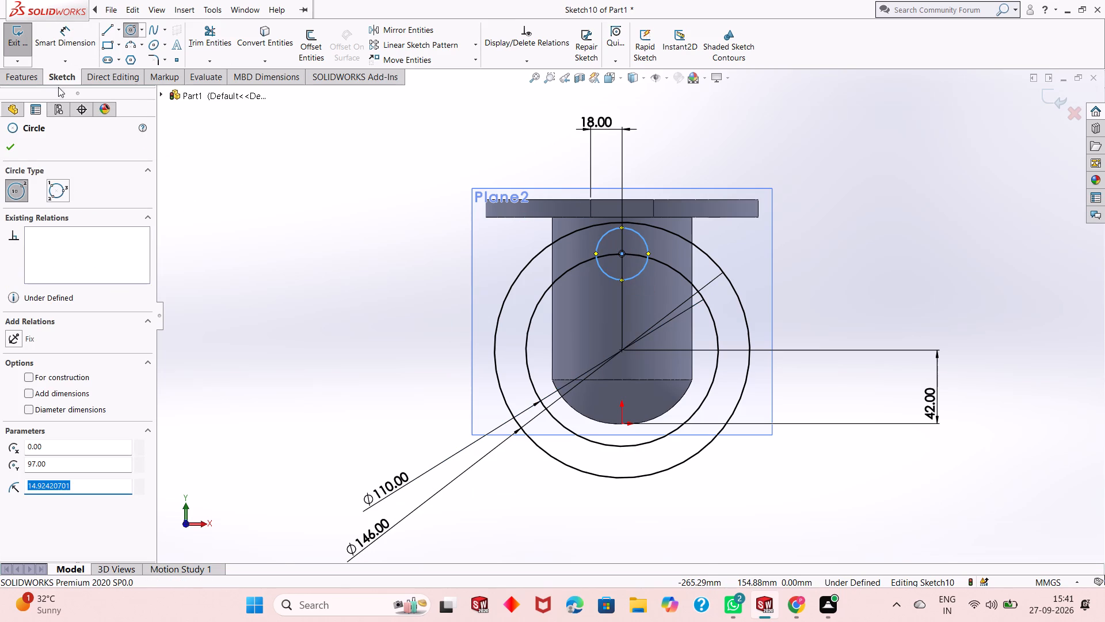
left_click(16, 145)
Dimension the small circle's diameter as 16 mm and finish dimensioning.
left_click(68, 45)
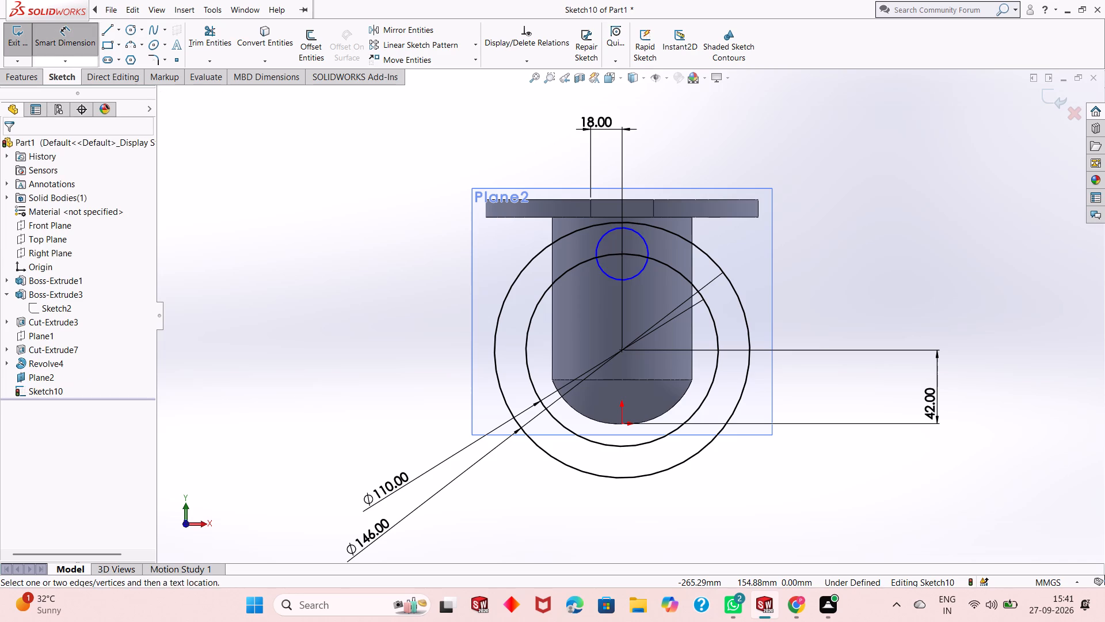
left_click(597, 242)
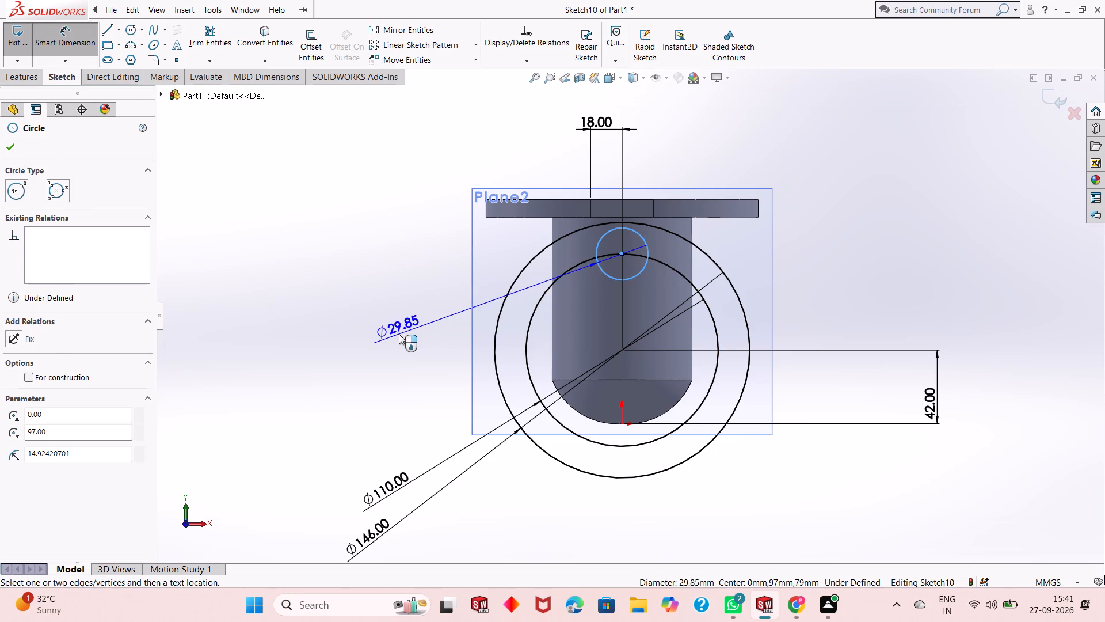
left_click(399, 334)
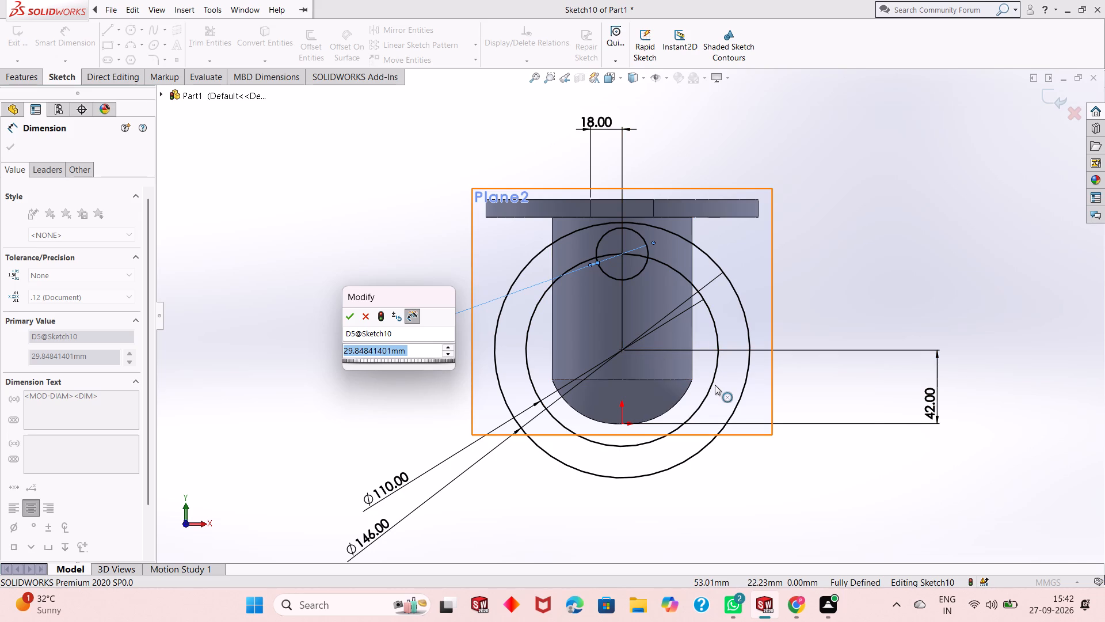
scroll(685, 374, "up", 2)
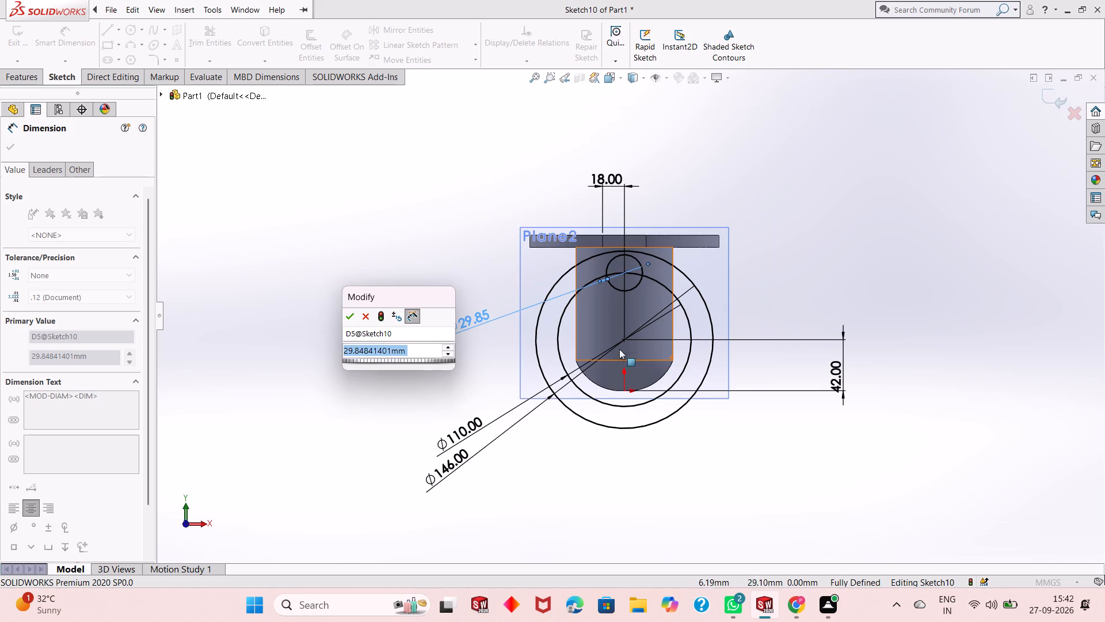
scroll(628, 333, "down", 1)
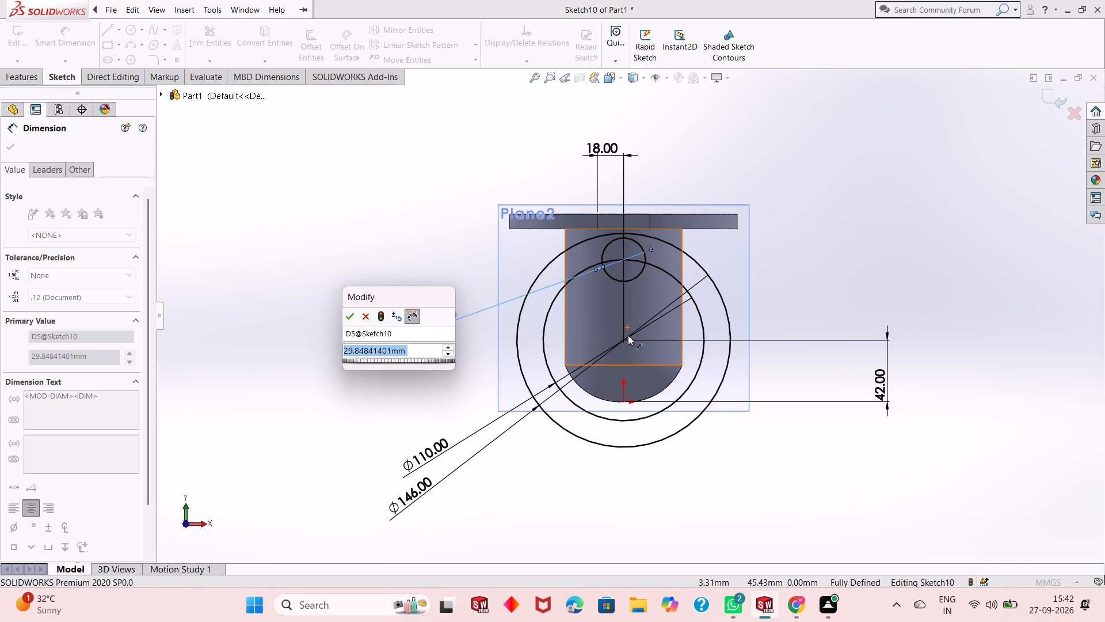
type("16")
key("Return")
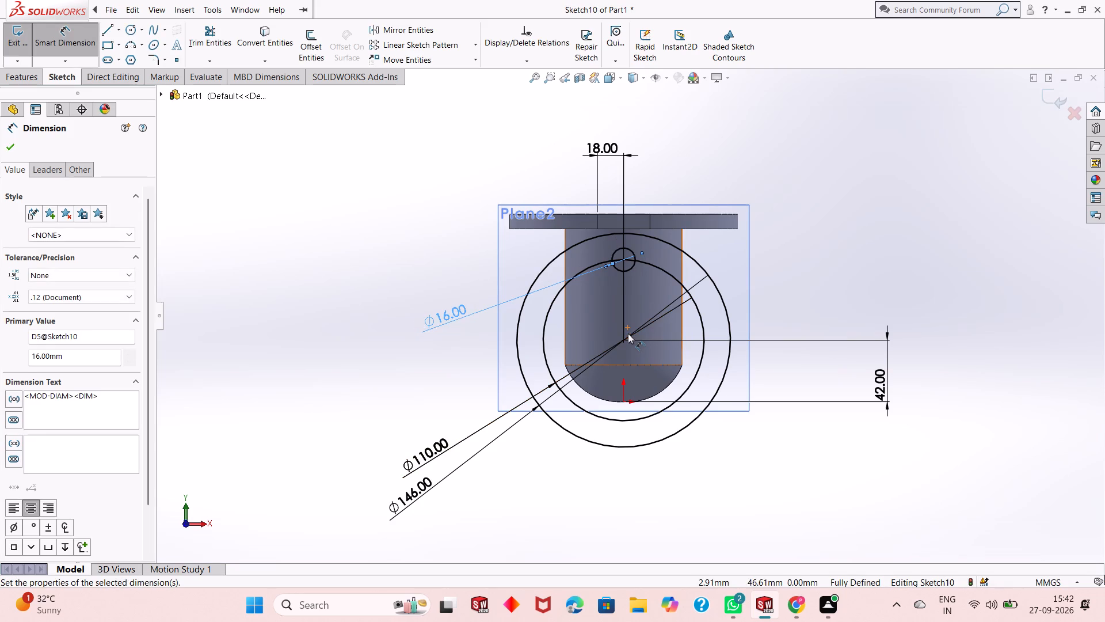
left_click(13, 146)
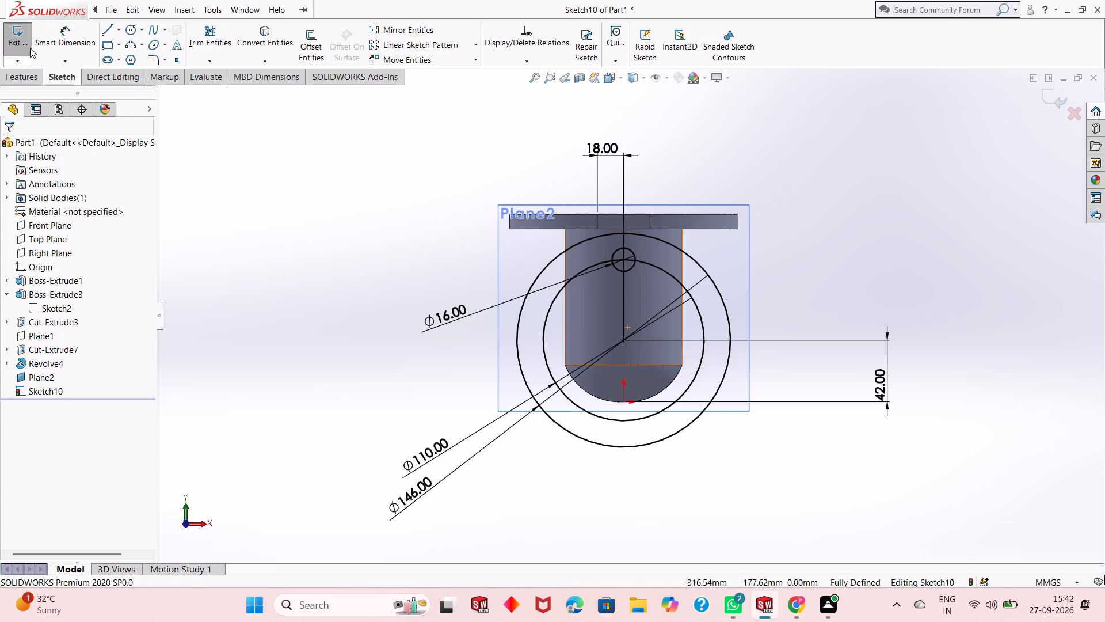
Circular-pattern the 16 mm circle about the 146 mm circle's centre with 6 equally spaced instances over 360 degrees.
left_click(634, 268)
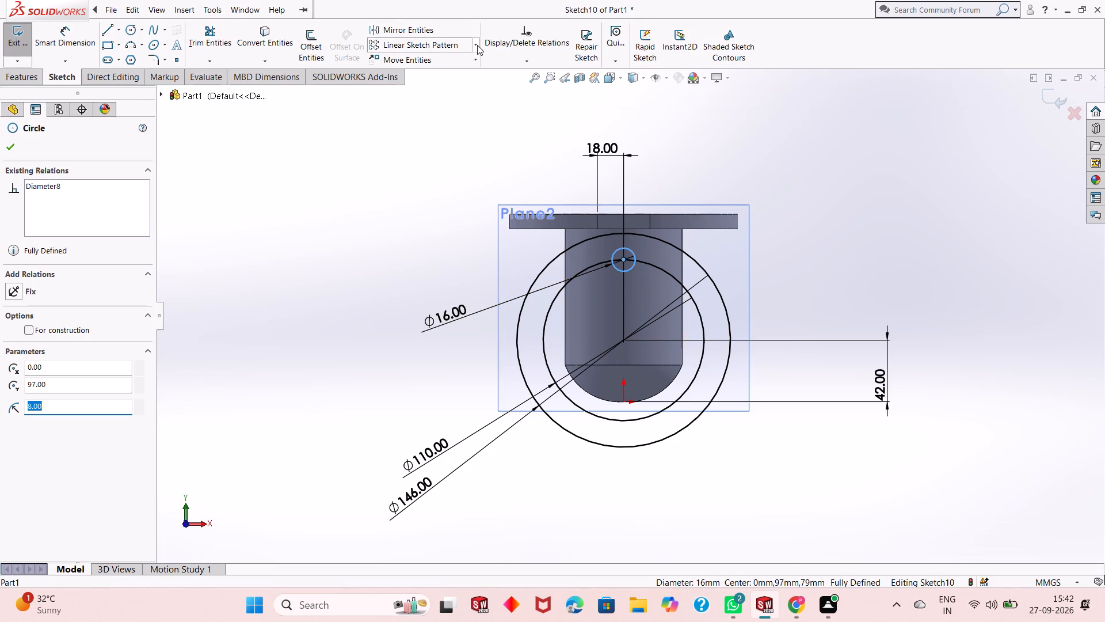
left_click(477, 45)
left_click(479, 71)
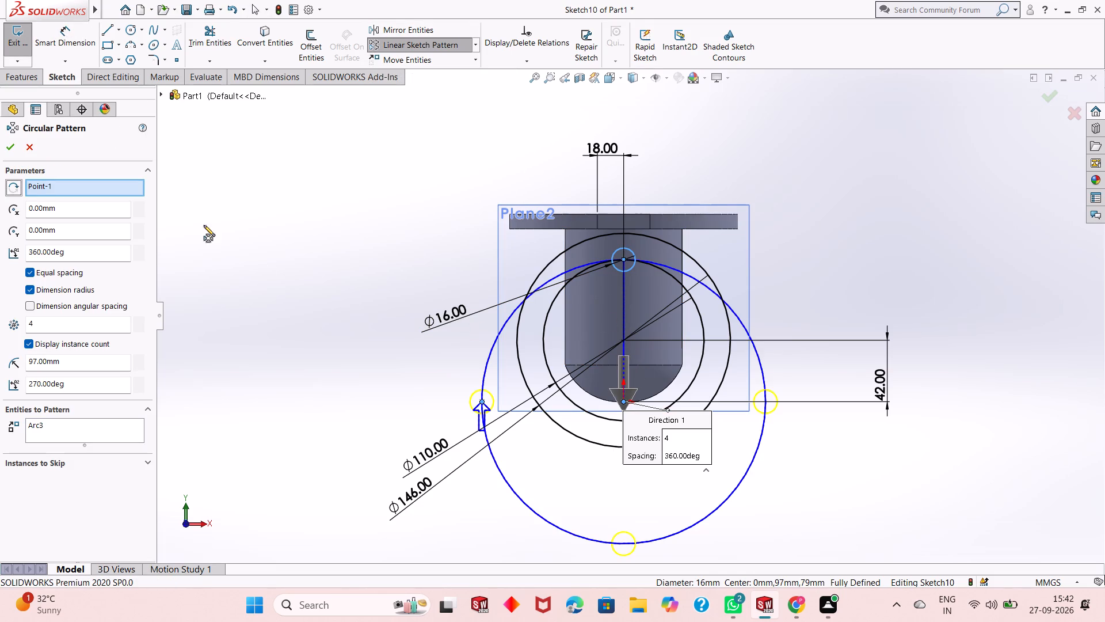
right_click(41, 186)
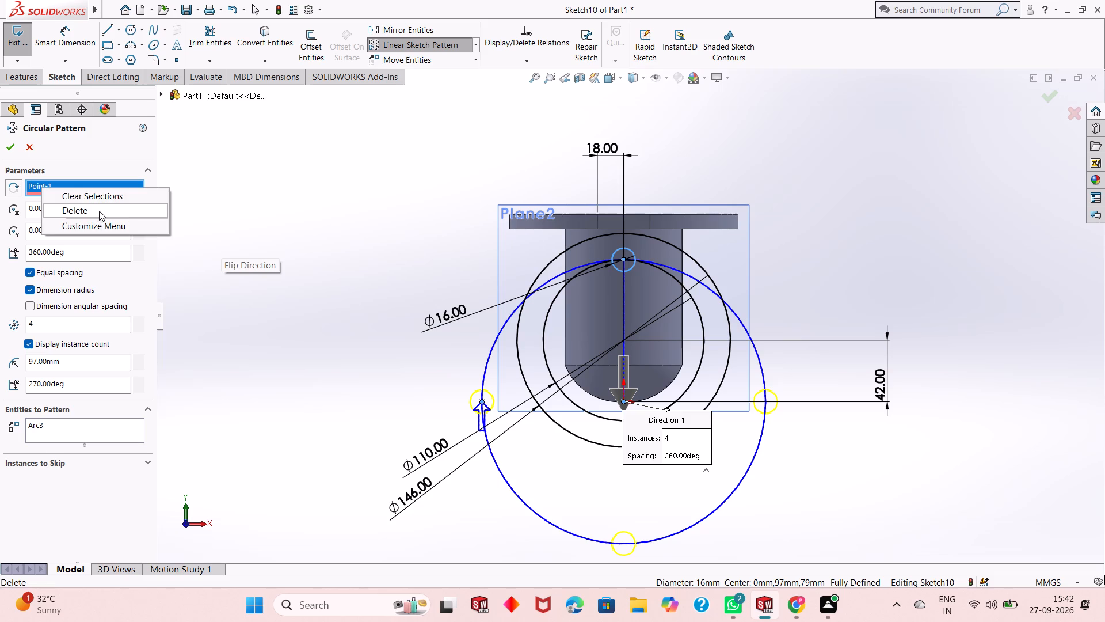
left_click(100, 211)
left_click(623, 342)
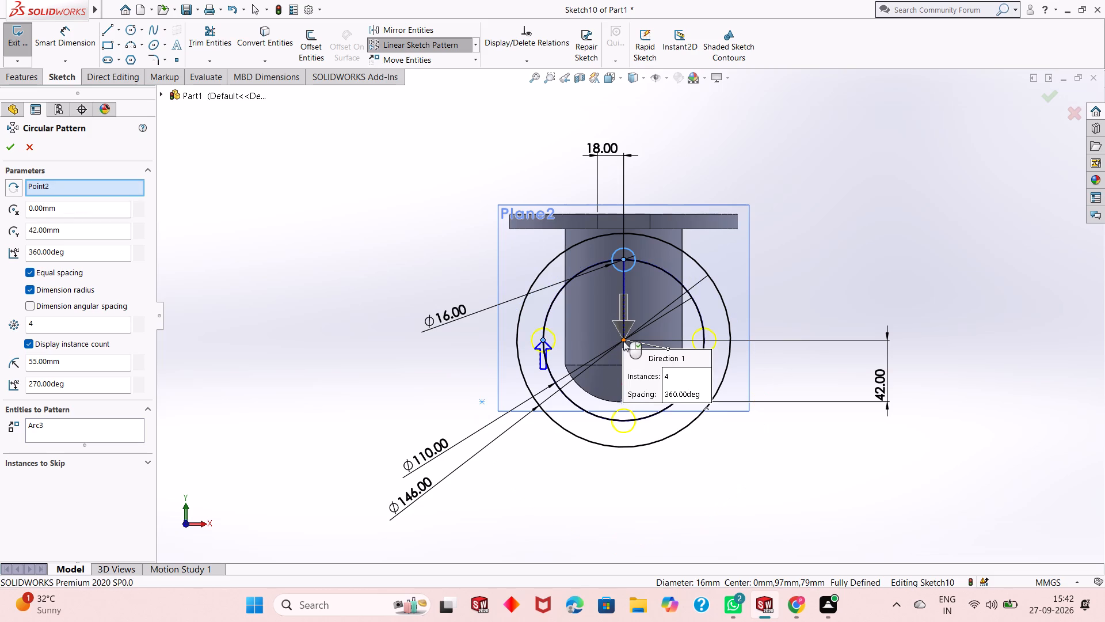
double_click(66, 318)
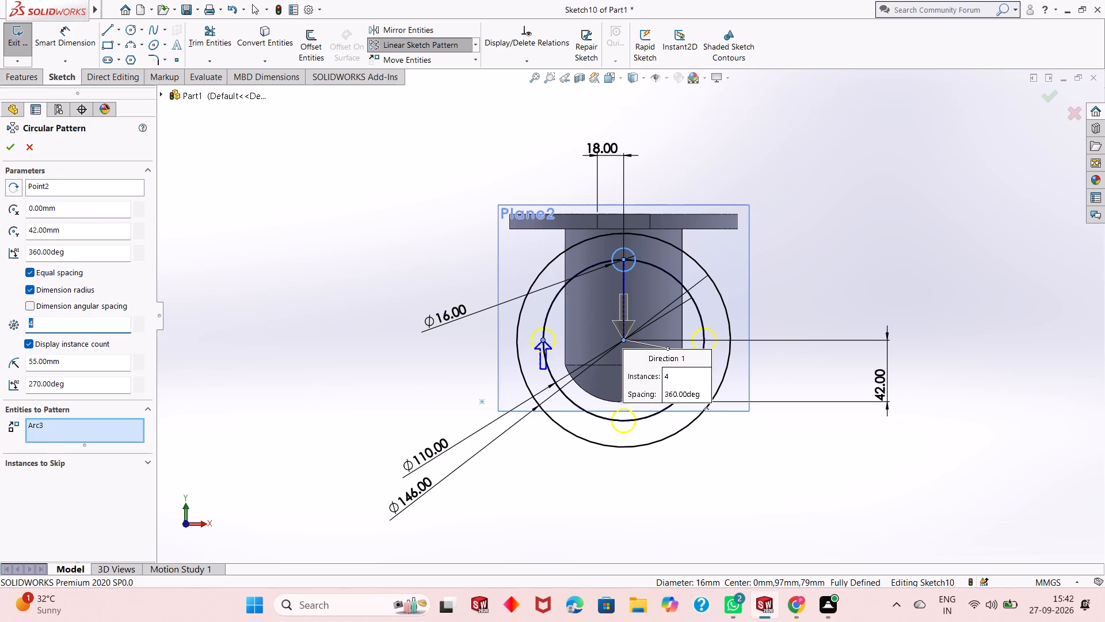
key("6")
key("Return")
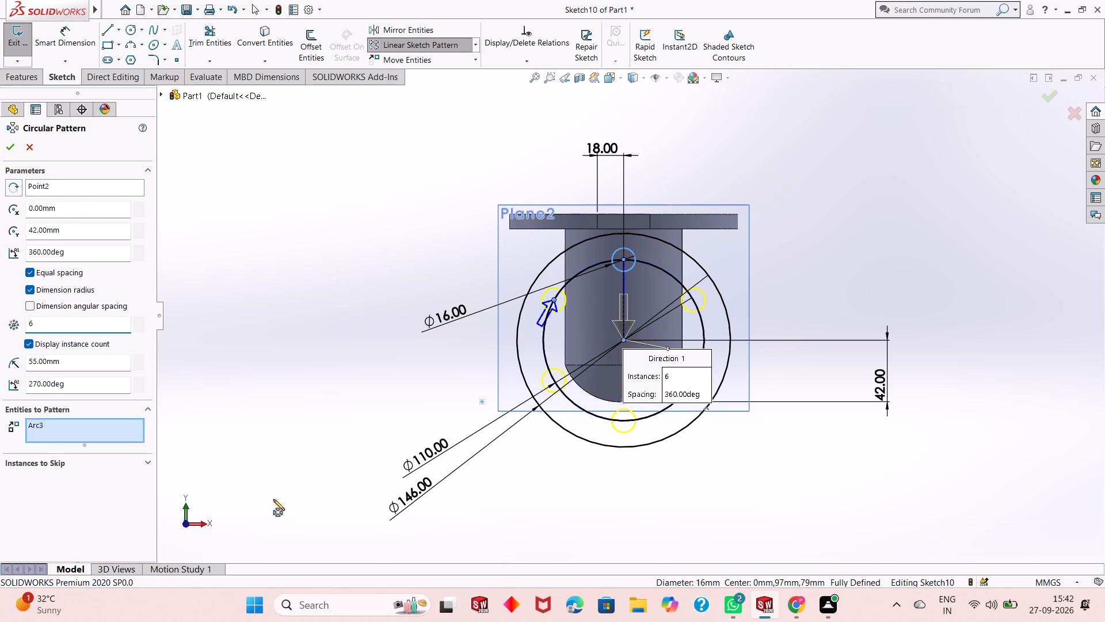
left_click(9, 150)
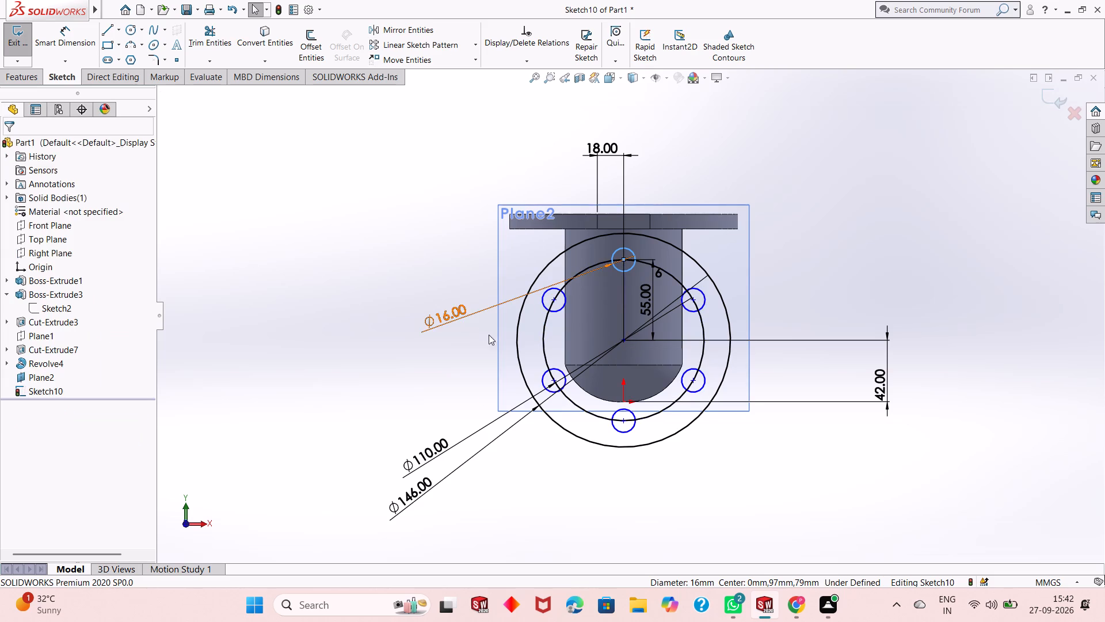
Delete the 110 mm circle that runs through the hole centres.
scroll(673, 303, "down", 2)
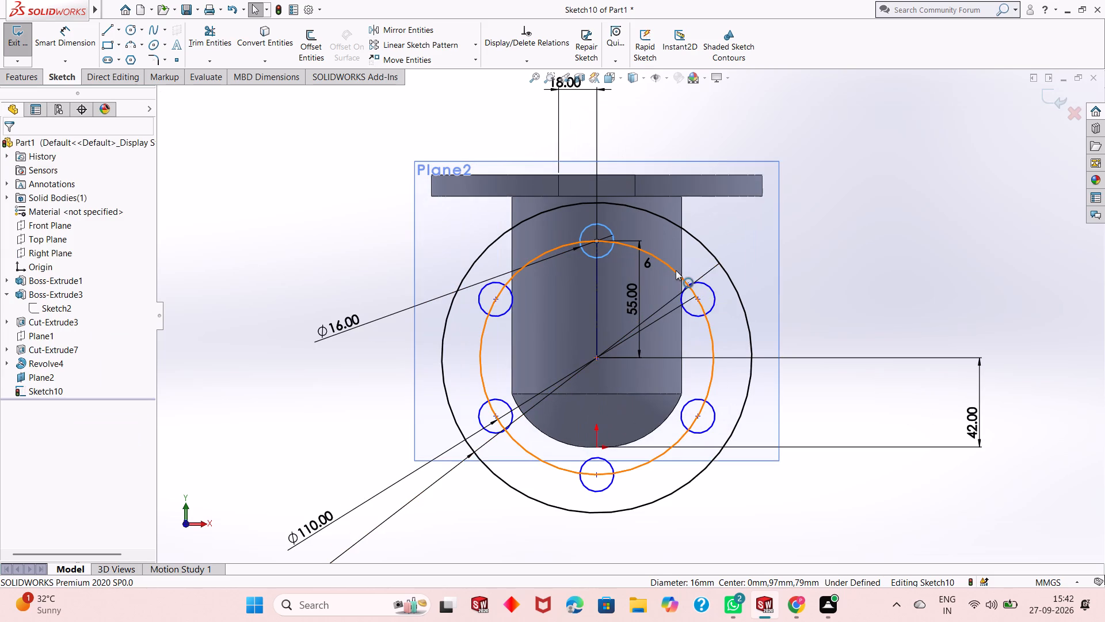
right_click(676, 270)
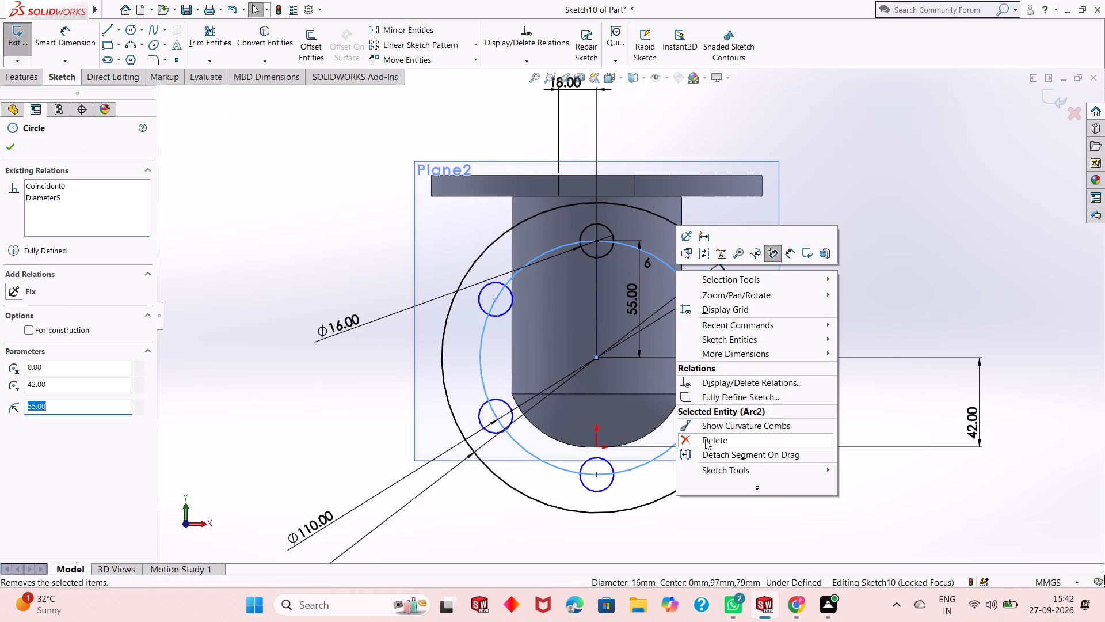
left_click(705, 440)
left_click(479, 300)
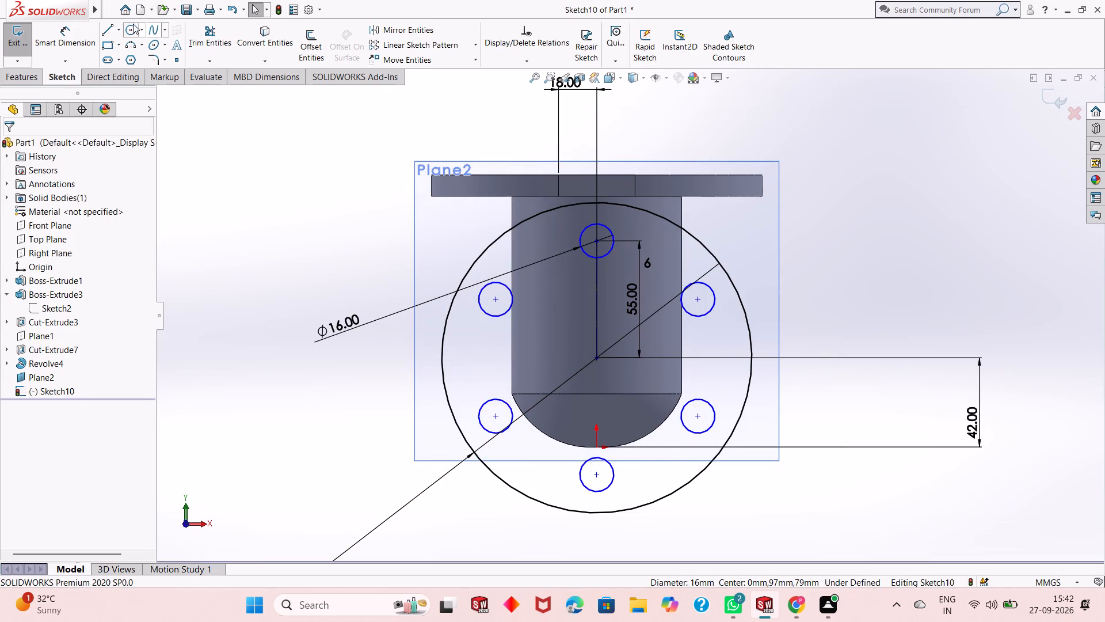
Dimension the vertical distance from the 146 mm circle's centre to the topmost hole's centre.
left_click(64, 46)
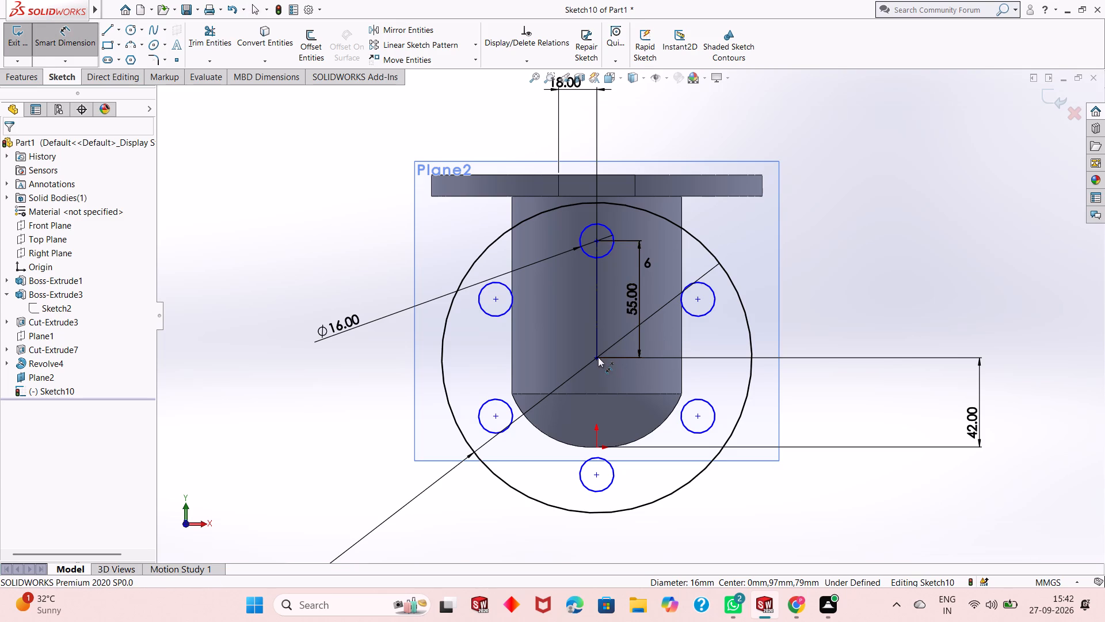
left_click(598, 357)
left_click(595, 241)
left_click(824, 236)
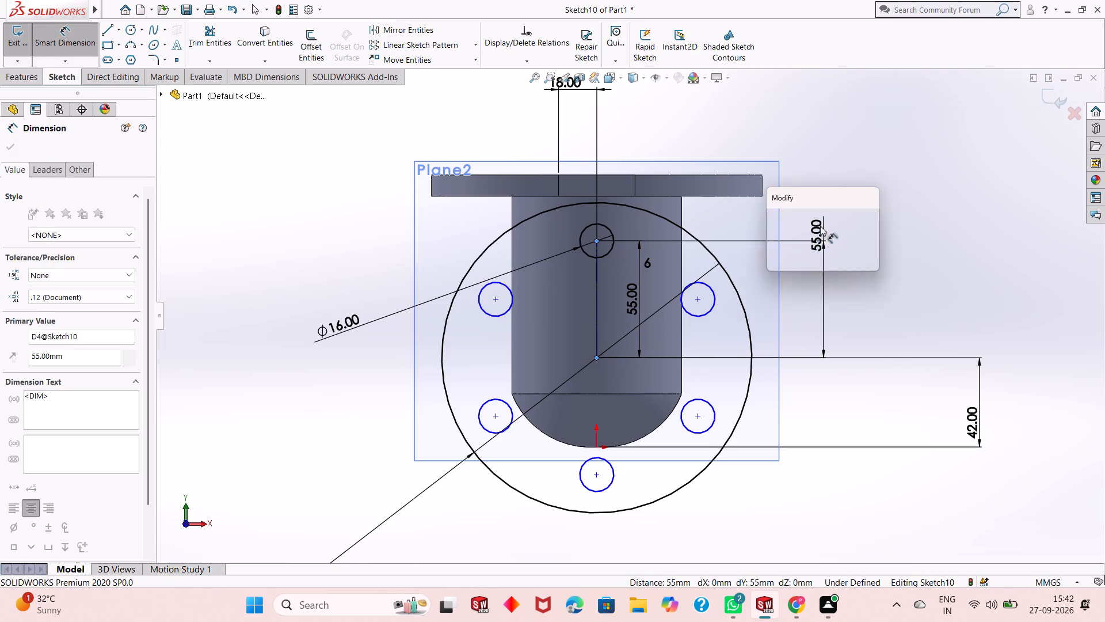
left_click(776, 218)
Dimension the horizontal distance from the 146 mm circle's centre to the upper hole on the negative X side, and finish dimensioning.
left_click(596, 358)
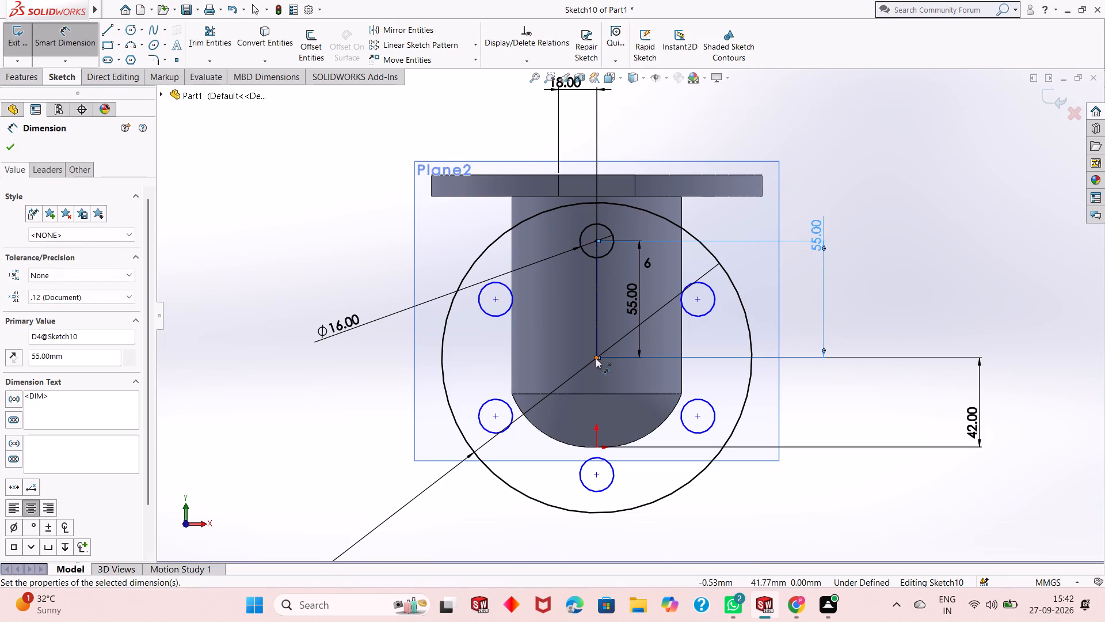
left_click(496, 302)
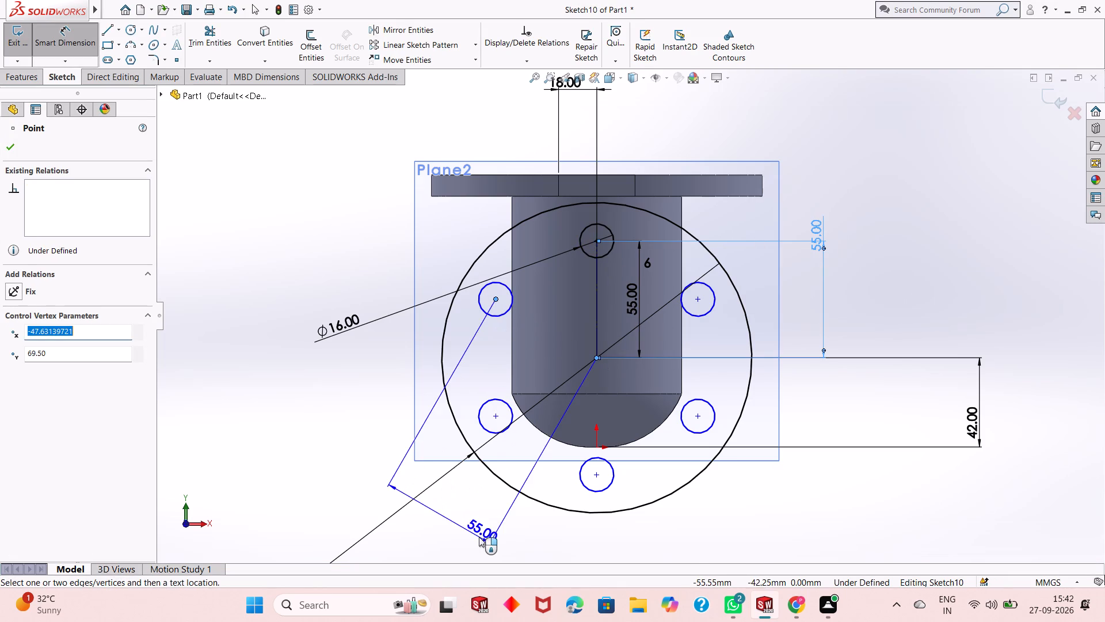
left_click(509, 514)
left_click(459, 497)
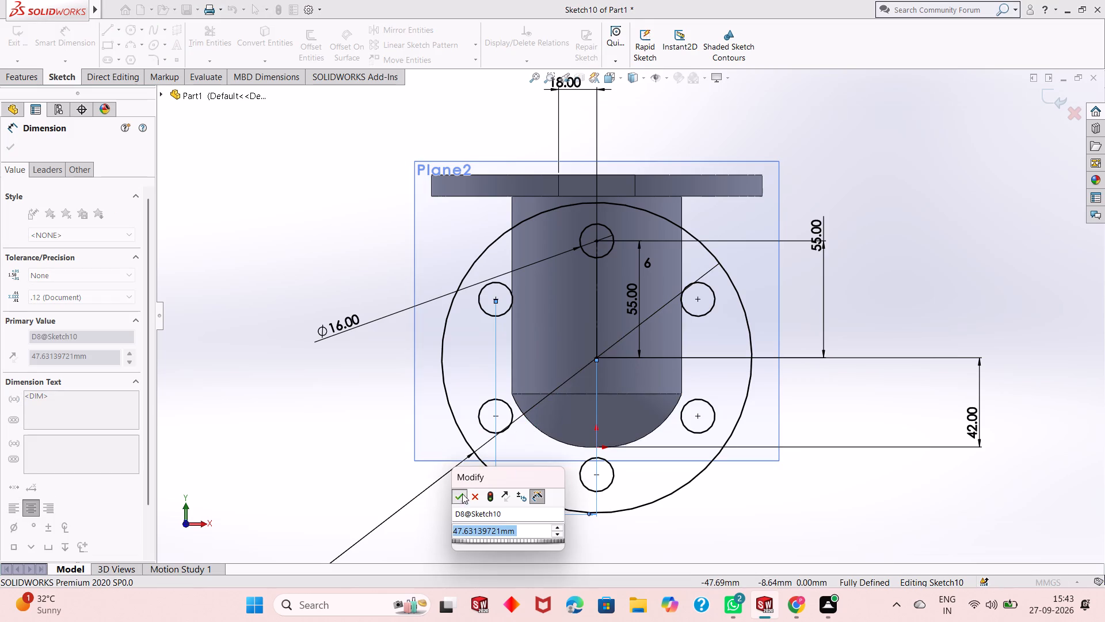
right_click(886, 198)
left_click(904, 234)
Extrude the 146 mm circle with its six holes 14 mm as a blind boss, reversed toward the cylinder, with merge result on.
scroll(760, 299, "up", 1)
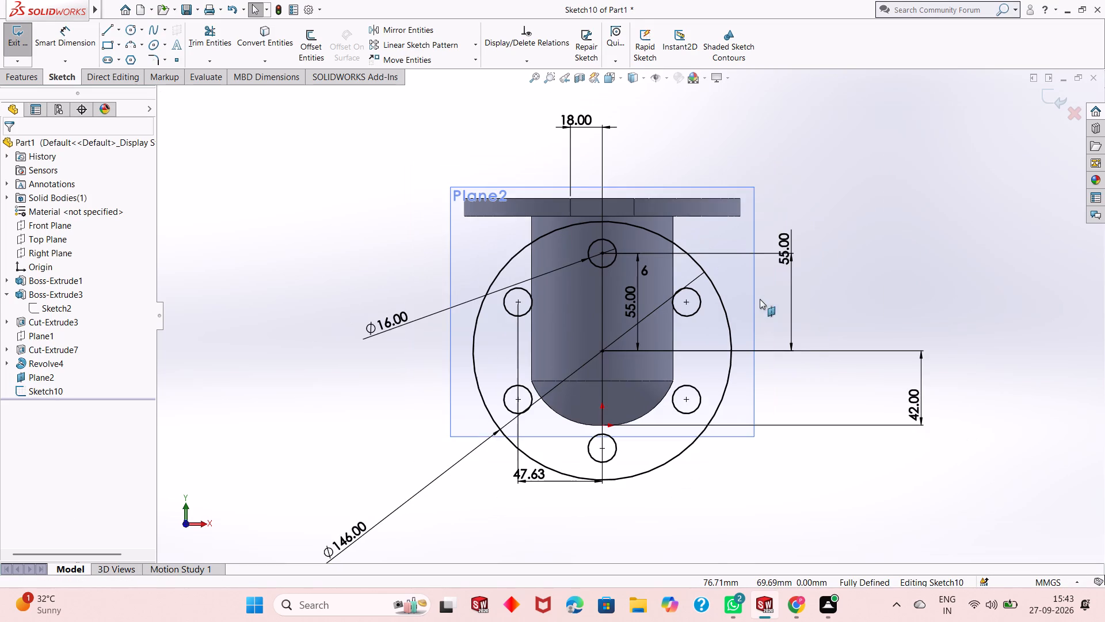
middle_click_drag(796, 331, 867, 352)
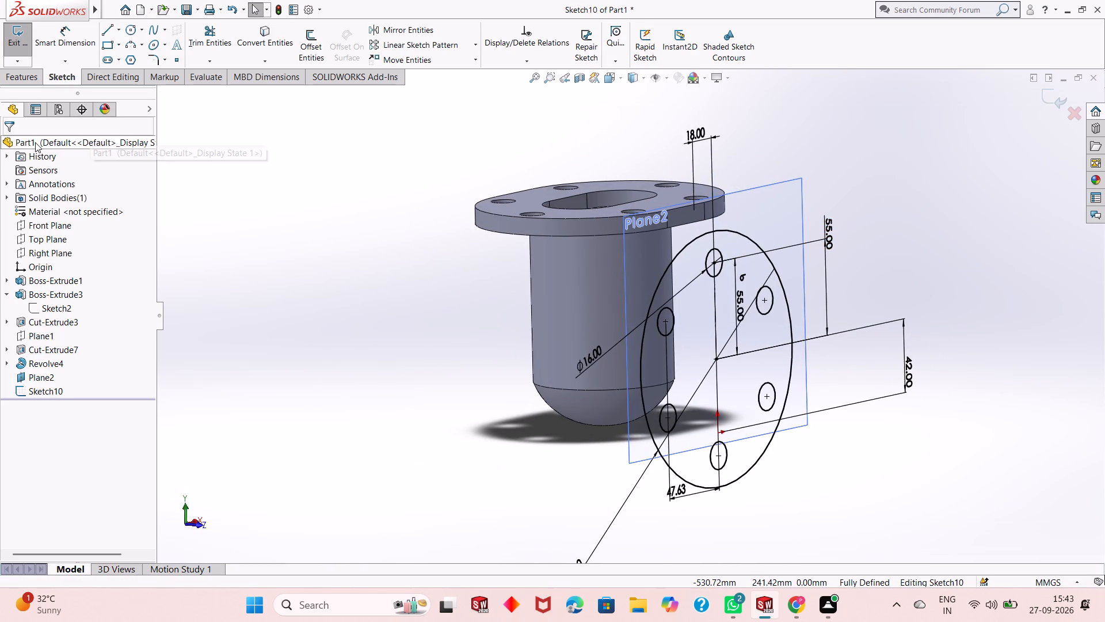
left_click(34, 81)
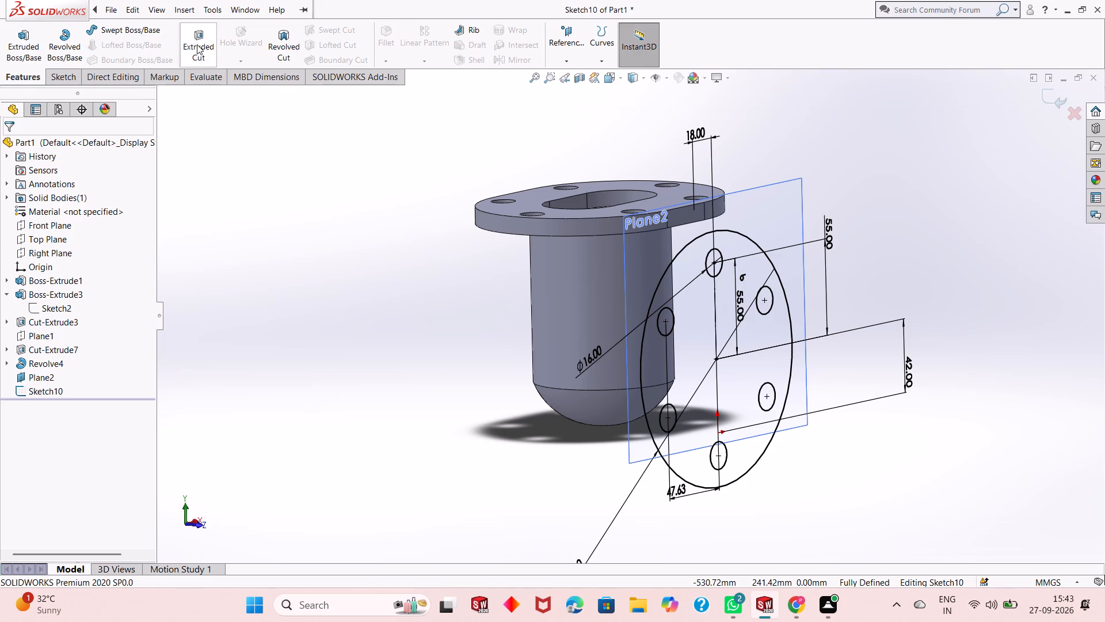
left_click(30, 40)
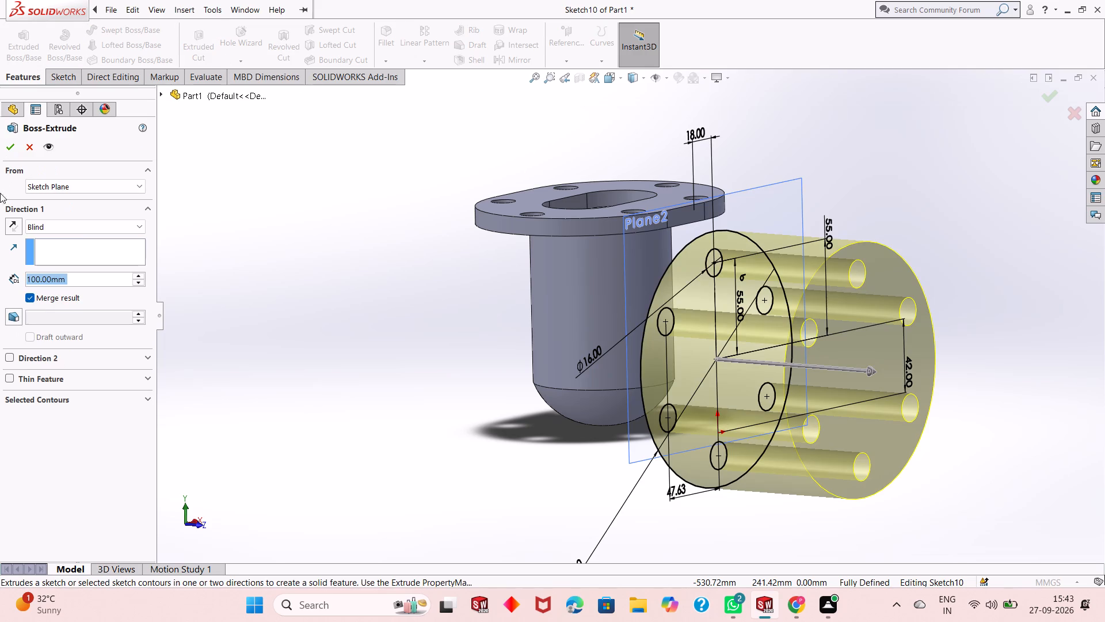
left_click(9, 225)
double_click(68, 282)
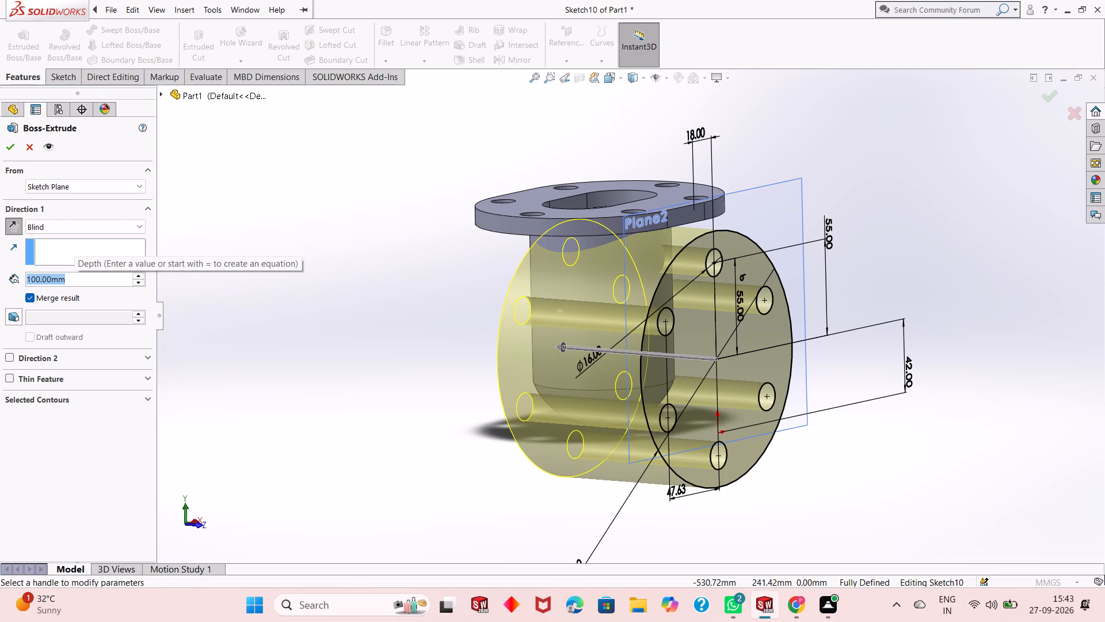
type("14")
key("Return")
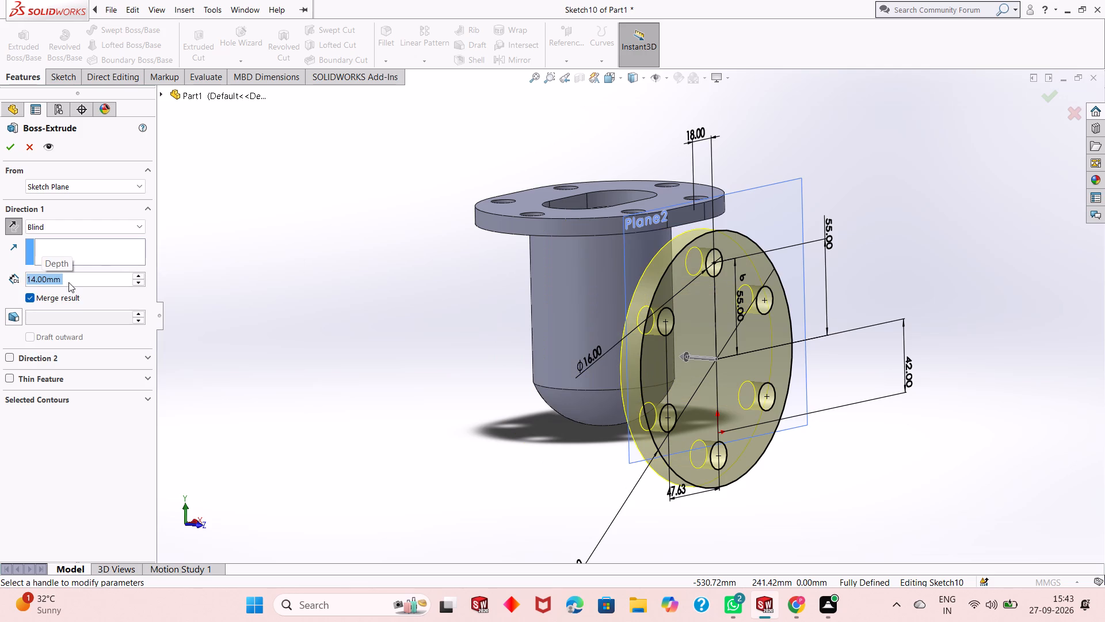
left_click(6, 146)
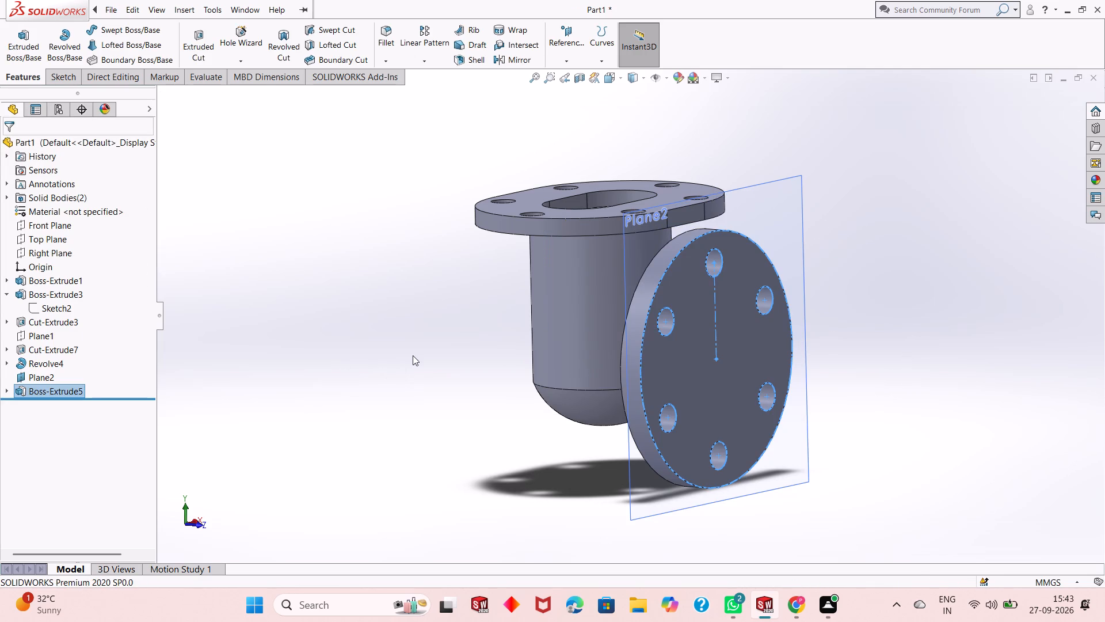
left_click(404, 354)
Start a sketch on the side flange's outer face and draw a concentric circle about 55 mm in diameter at its centre.
left_click(698, 352)
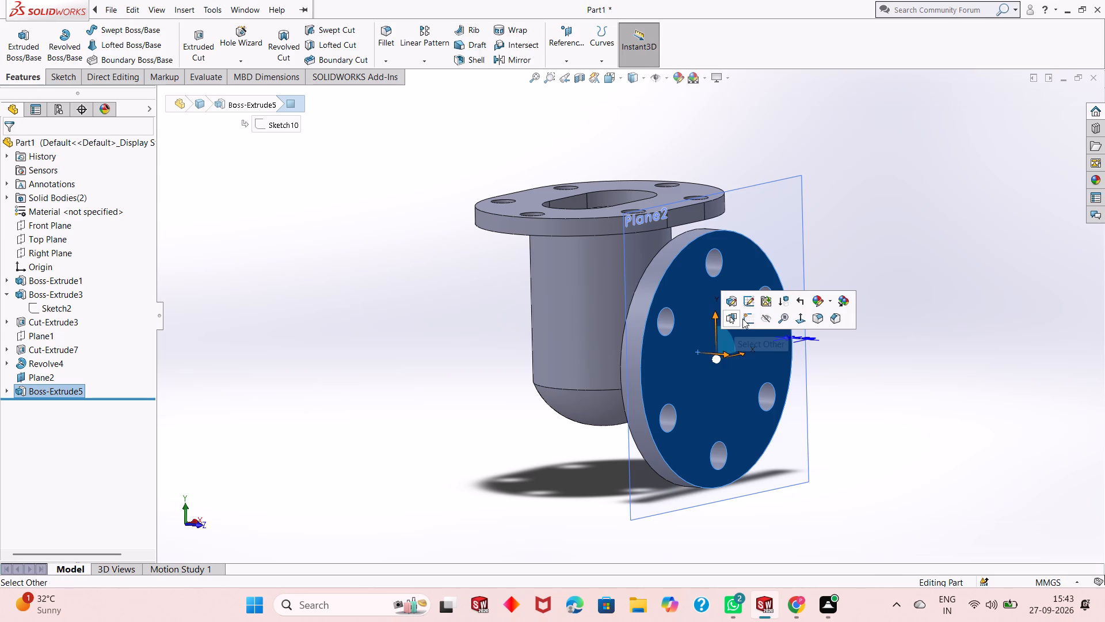
left_click(748, 323)
key("ctrl+8")
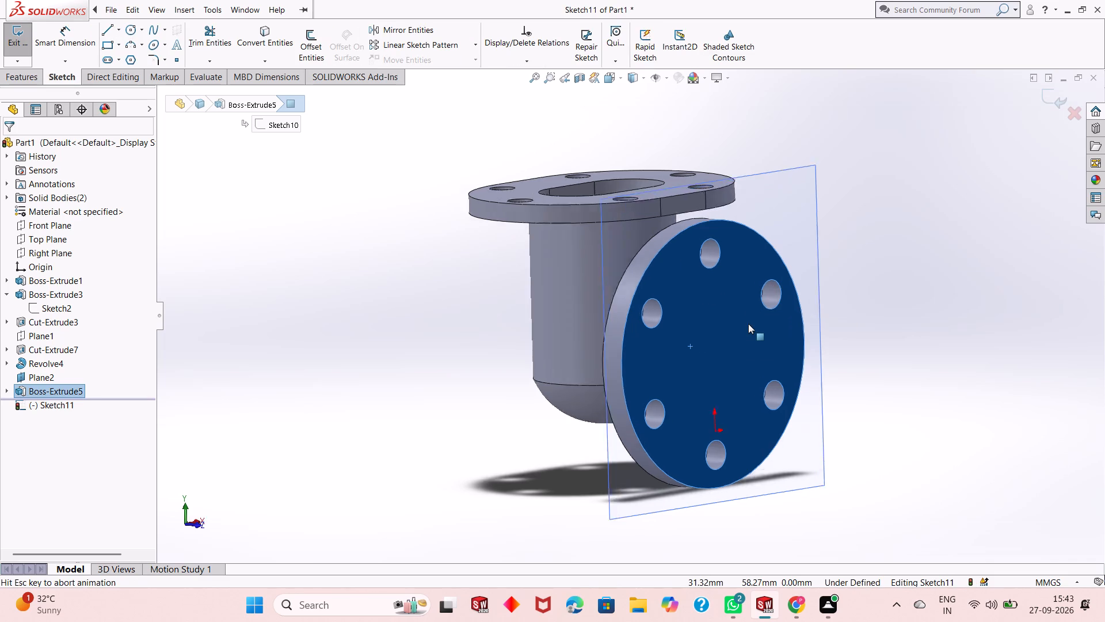
key("Escape")
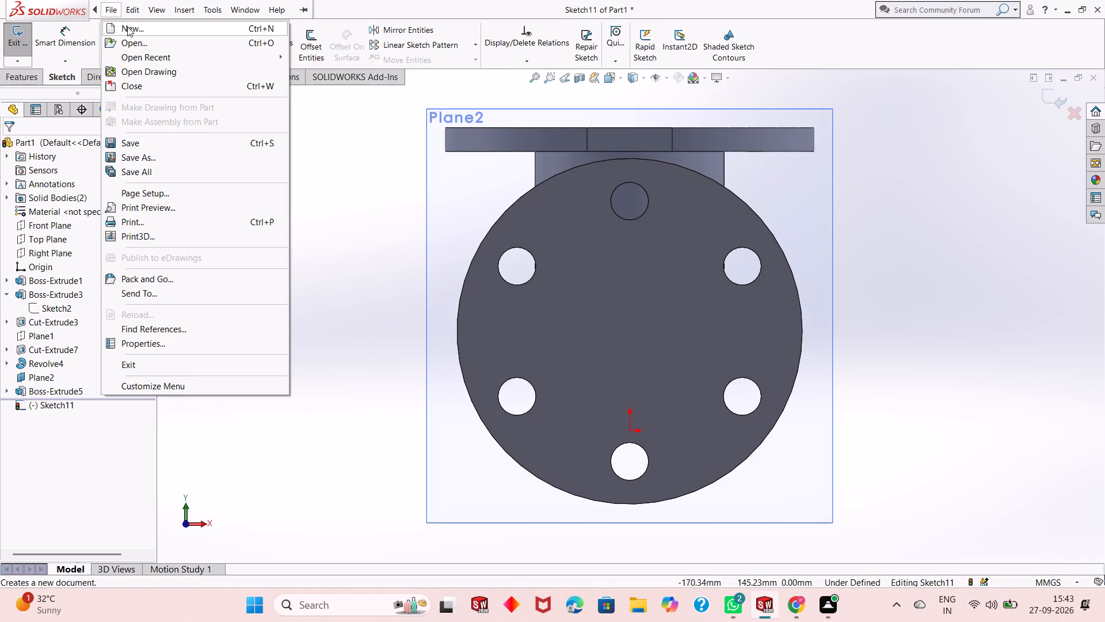
key("Escape")
left_click(134, 32)
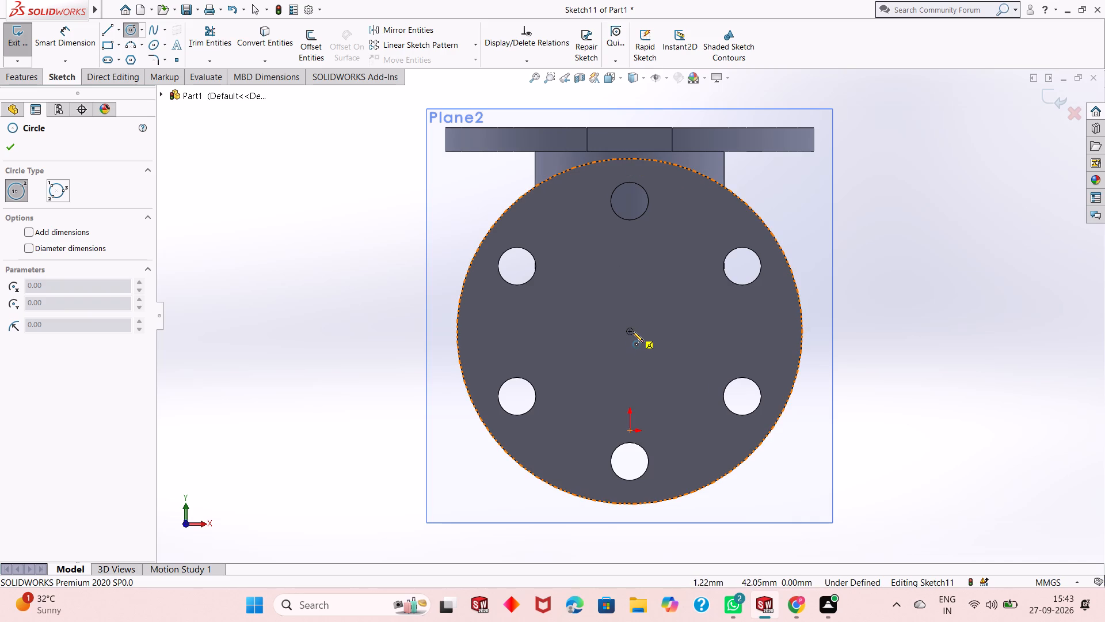
left_click(630, 332)
left_click(665, 276)
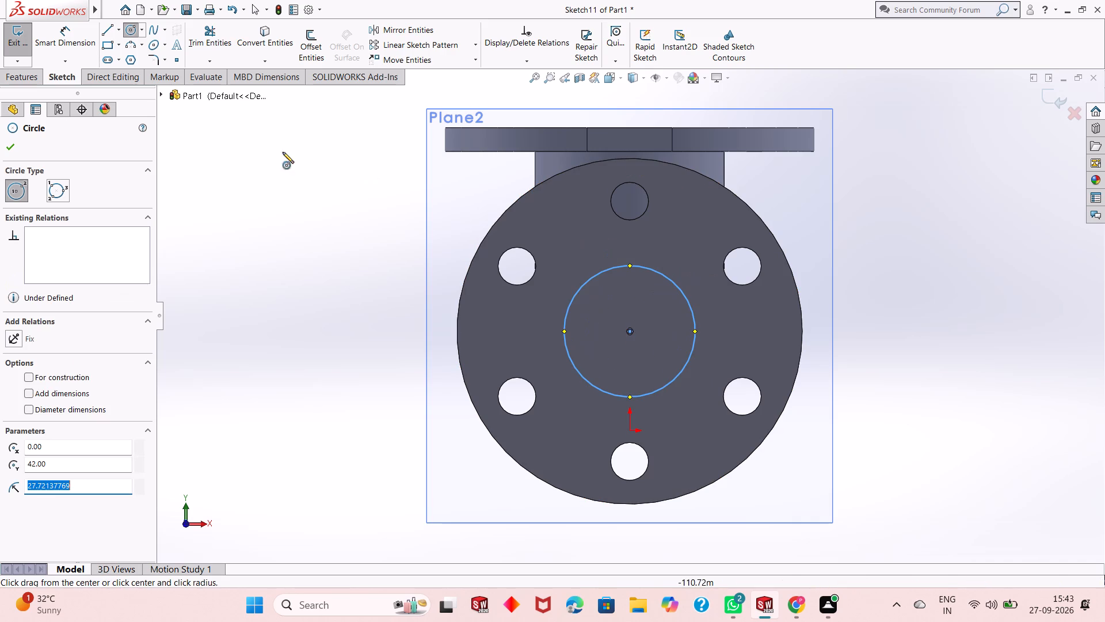
left_click(5, 148)
Dimension the central circle's diameter to 42 mm.
left_click(70, 37)
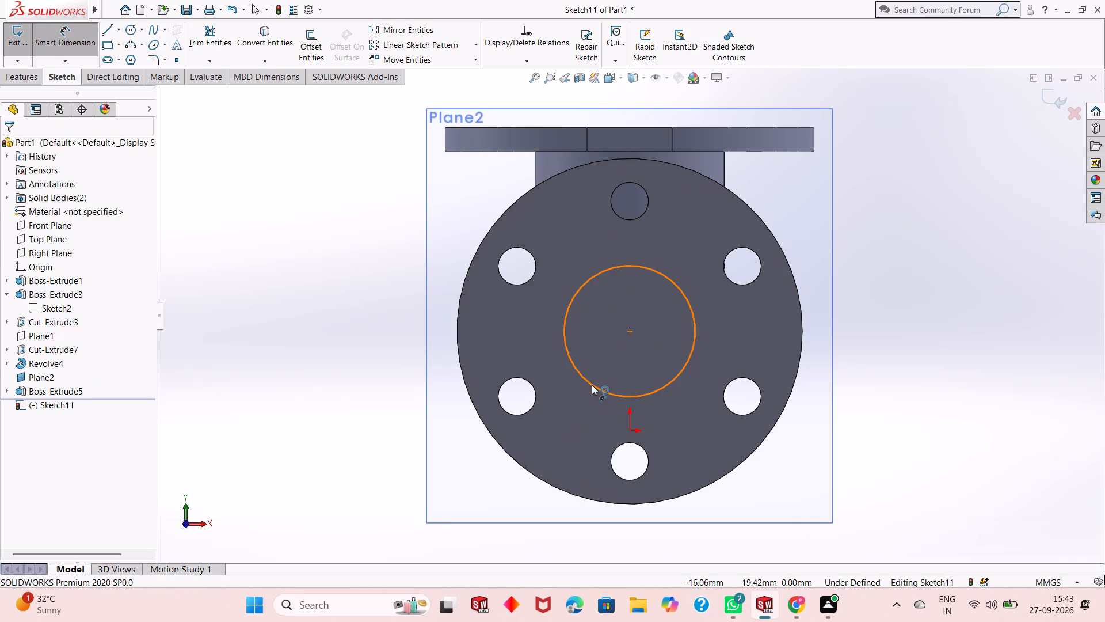
left_click(579, 389)
left_click(589, 381)
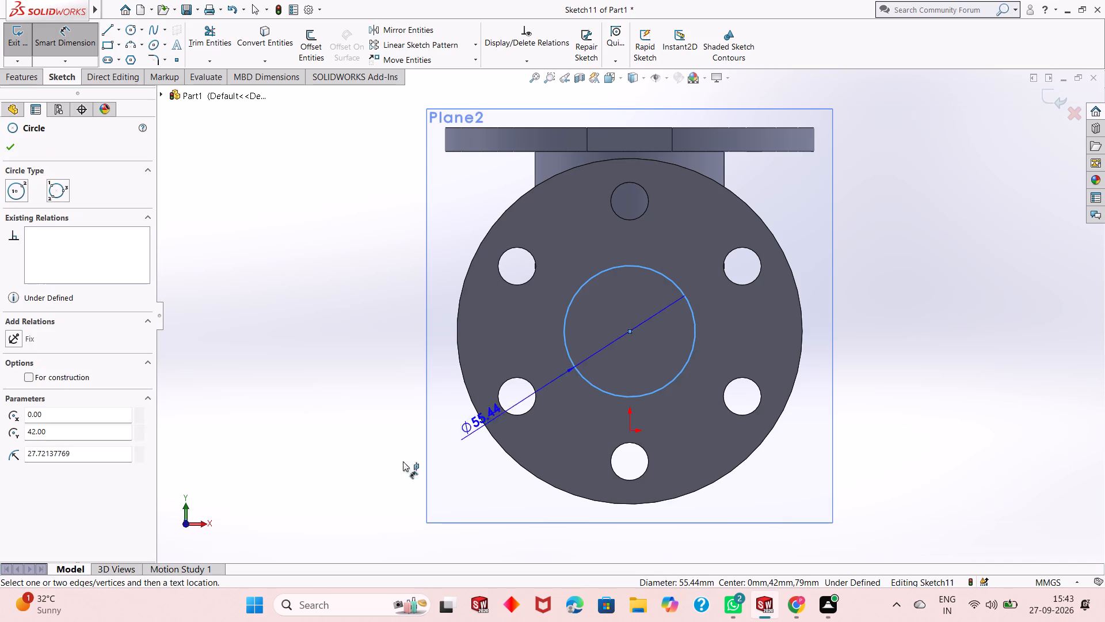
left_click(349, 484)
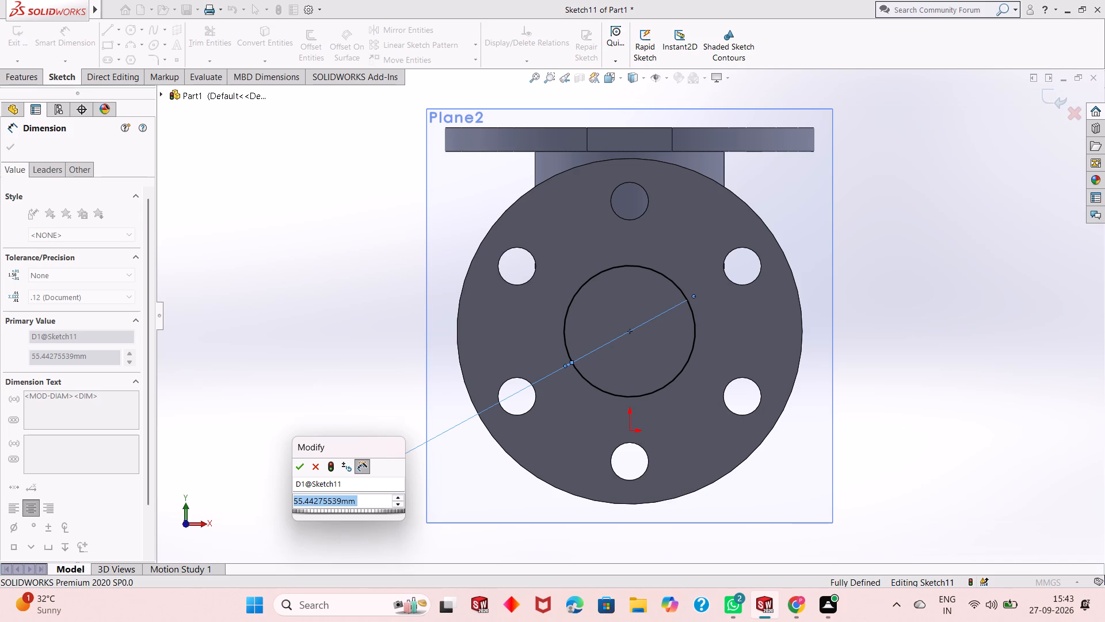
type("42")
key("Return")
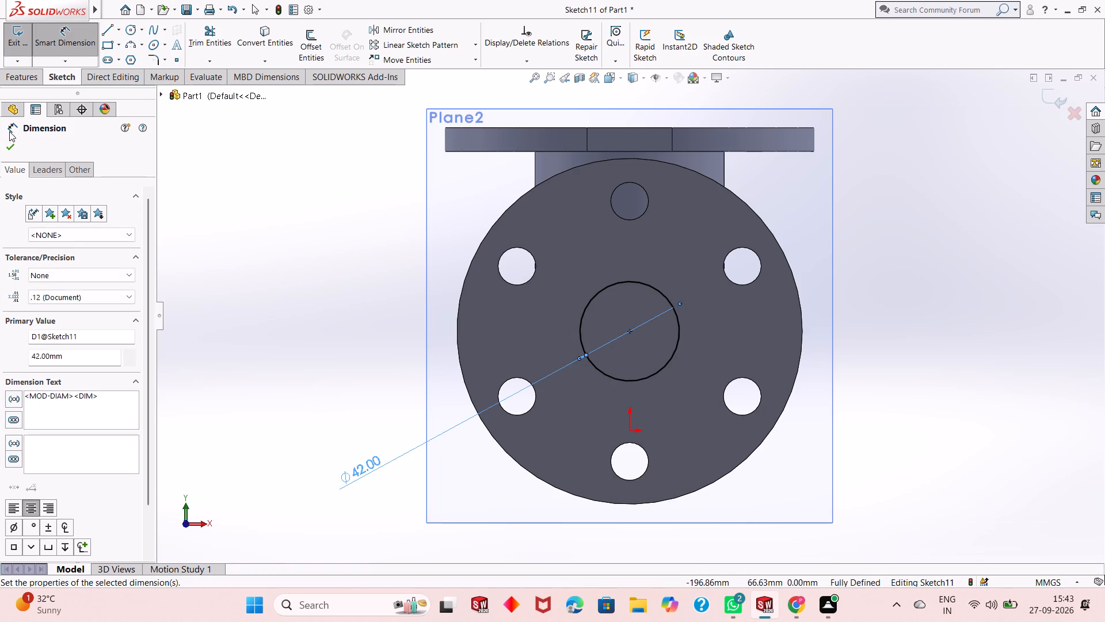
left_click(9, 149)
Extrude the 42 mm circle as a 45 mm blind boss, reversed toward the cylinder, with merge result on.
left_click(22, 82)
left_click(27, 52)
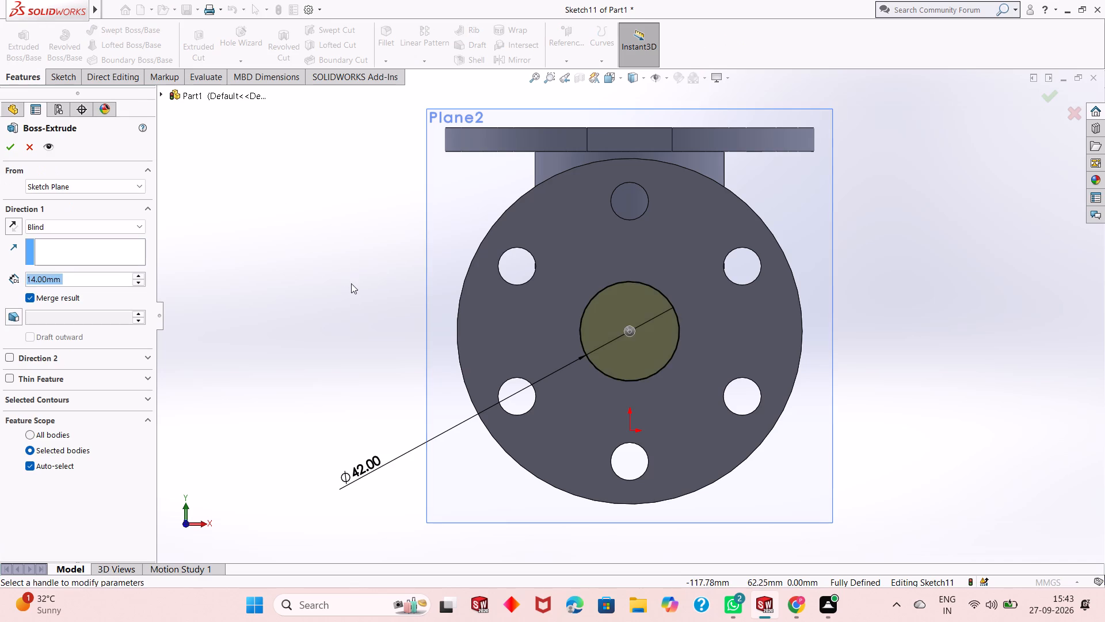
middle_click_drag(351, 285, 483, 320)
middle_click_drag(483, 319, 472, 303)
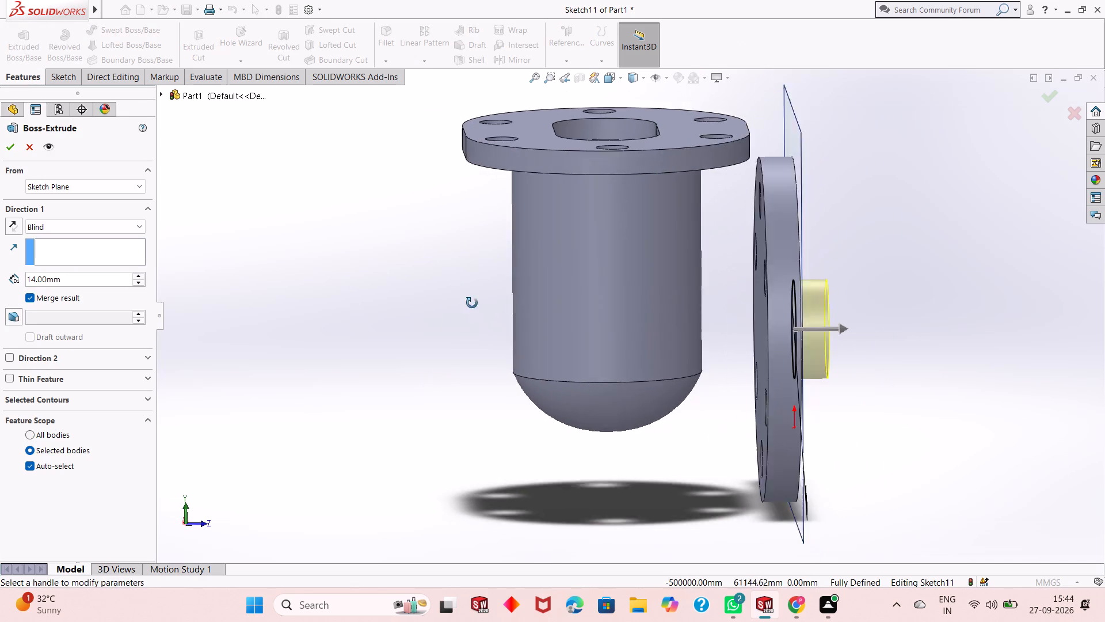
middle_click_drag(472, 303, 464, 294)
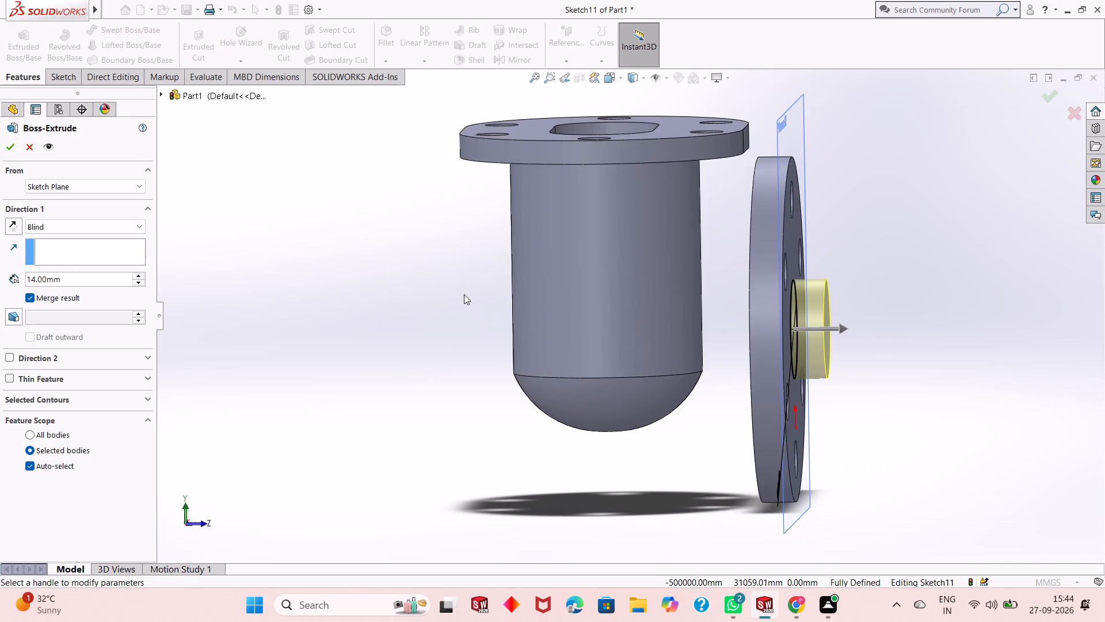
double_click(74, 282)
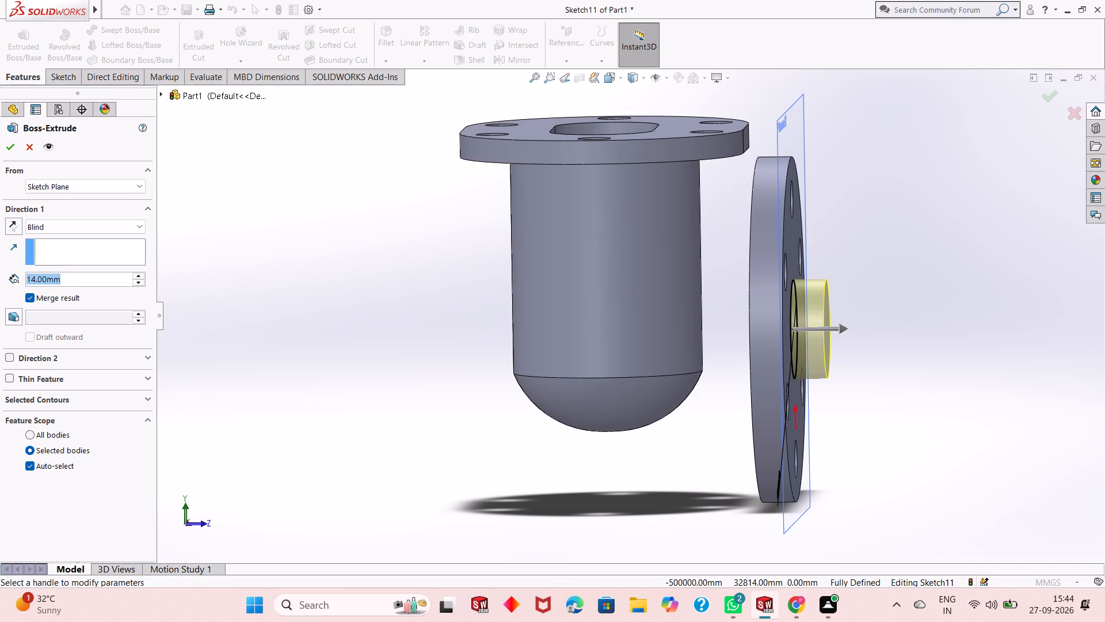
type("100")
key("Return")
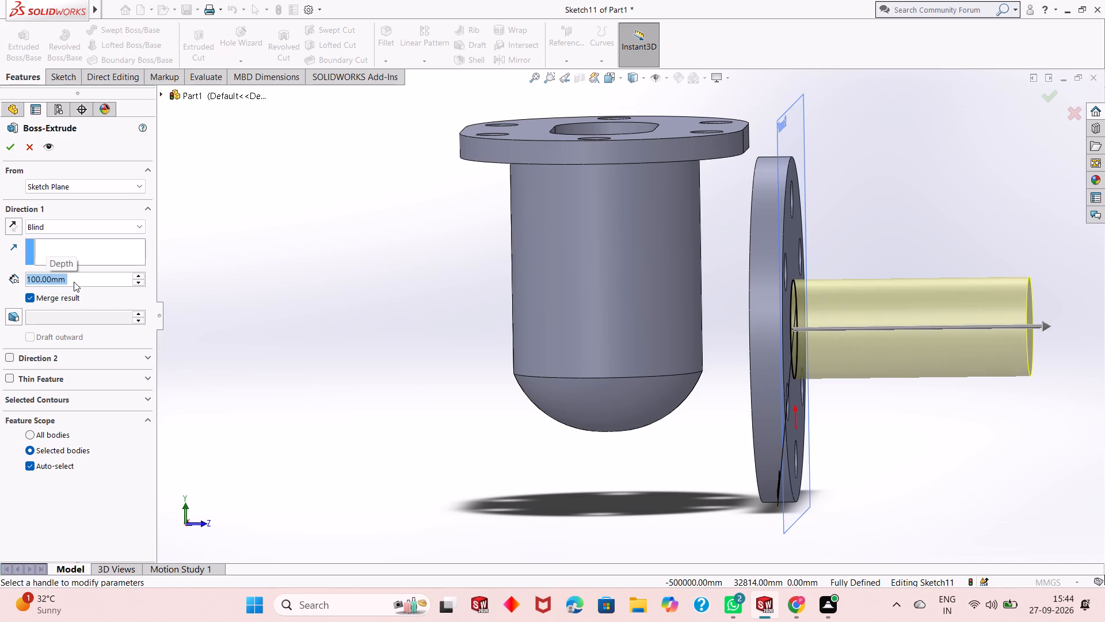
left_click(15, 224)
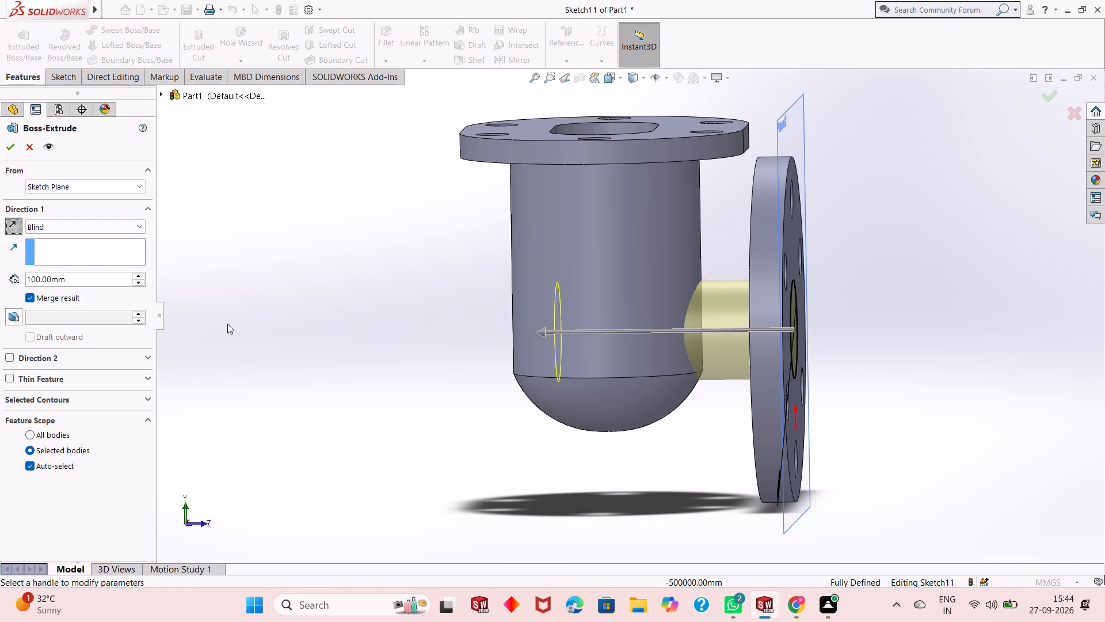
double_click(86, 280)
type("50")
key("Return")
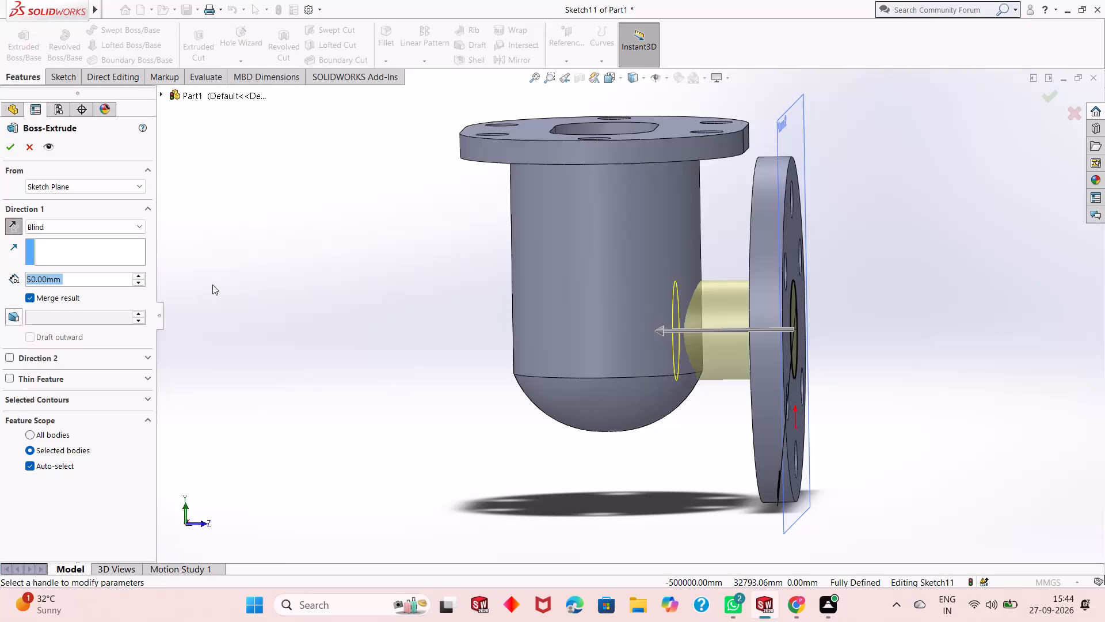
type("45")
key("Return")
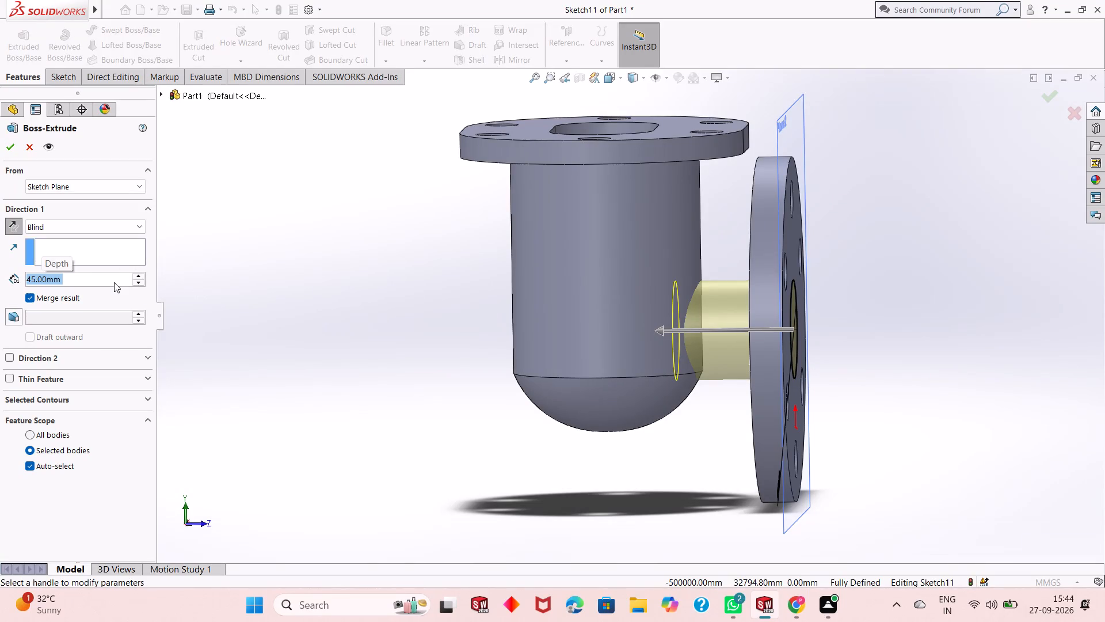
middle_click(662, 385)
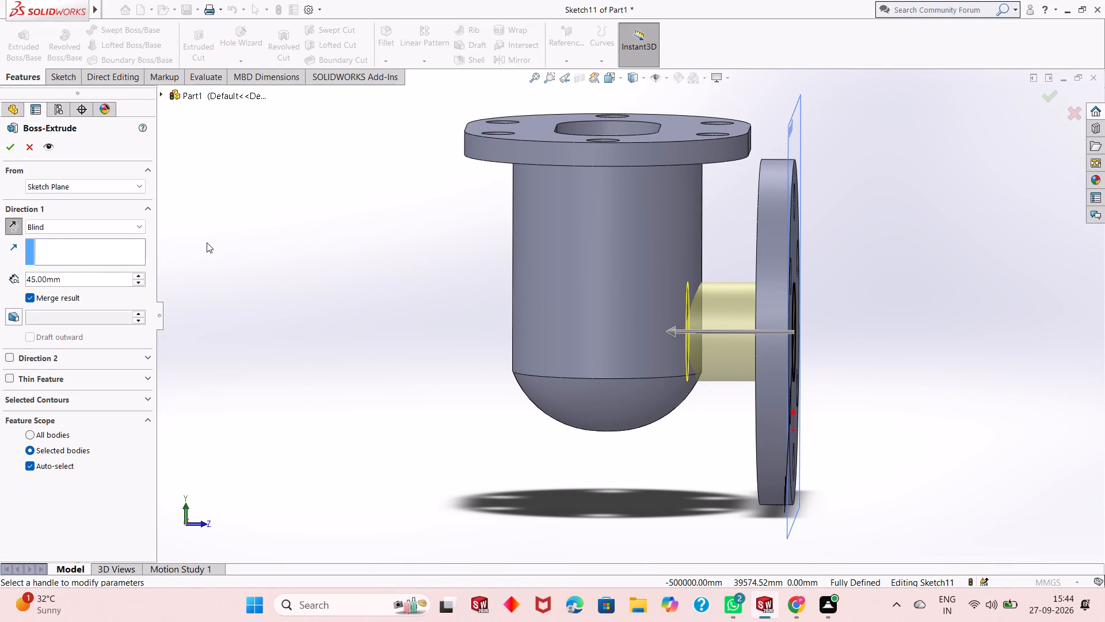
middle_click_drag(399, 315, 399, 317)
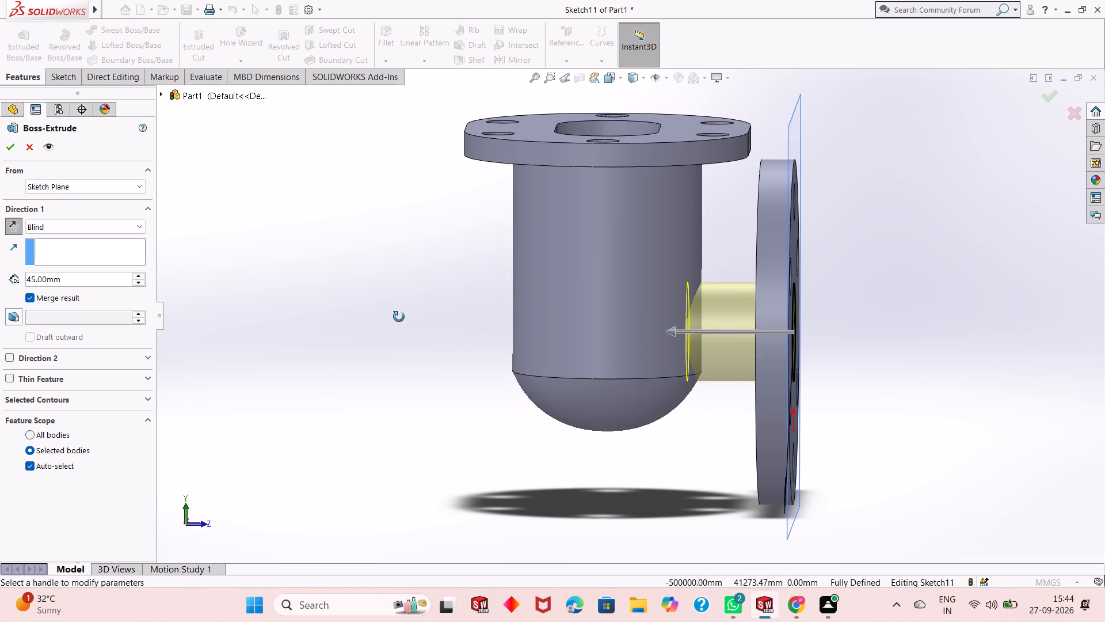
middle_click_drag(399, 317, 399, 330)
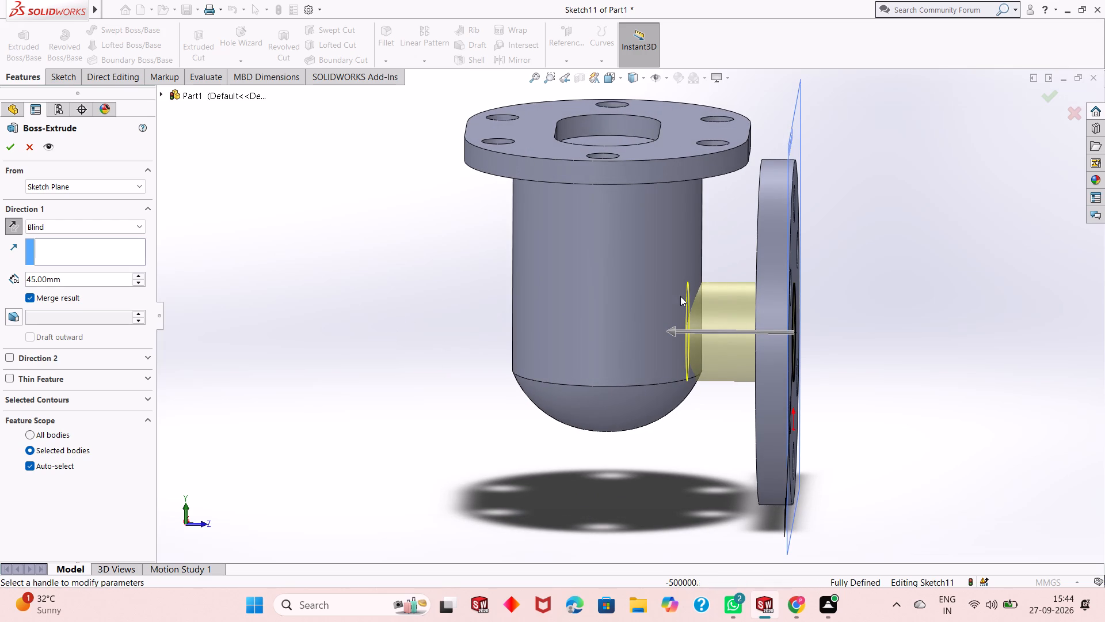
scroll(692, 285, "down", 1)
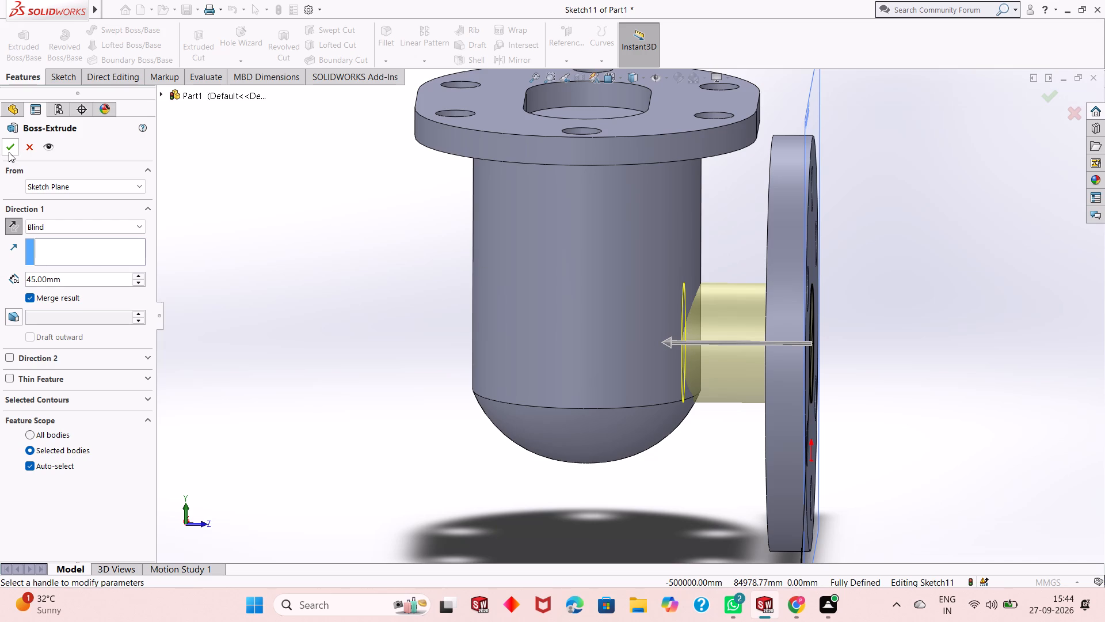
left_click(6, 147)
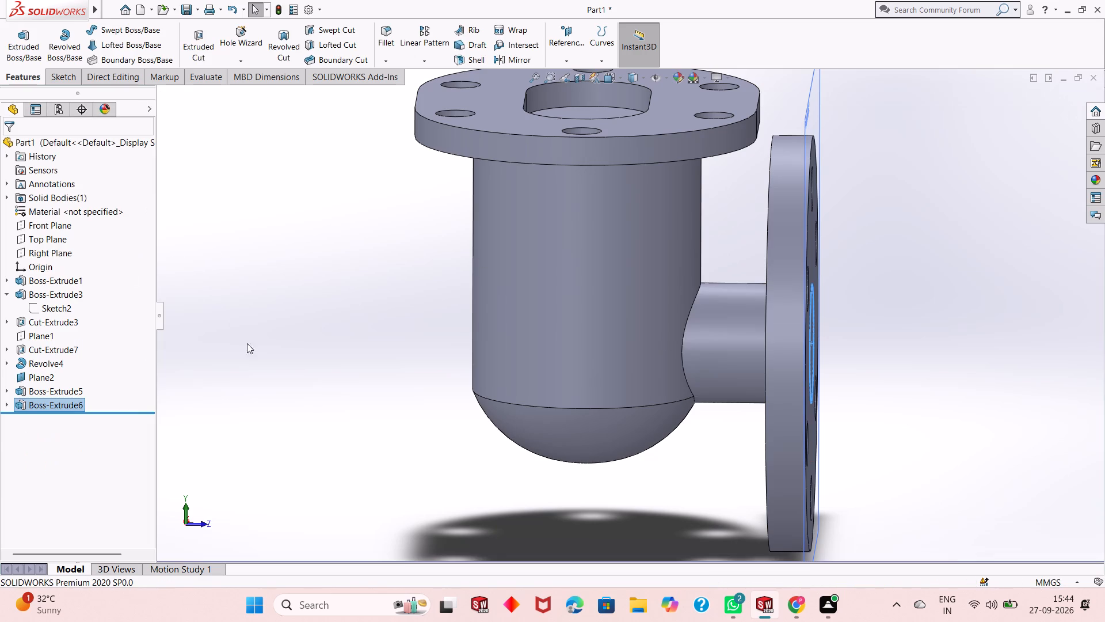
key("Escape")
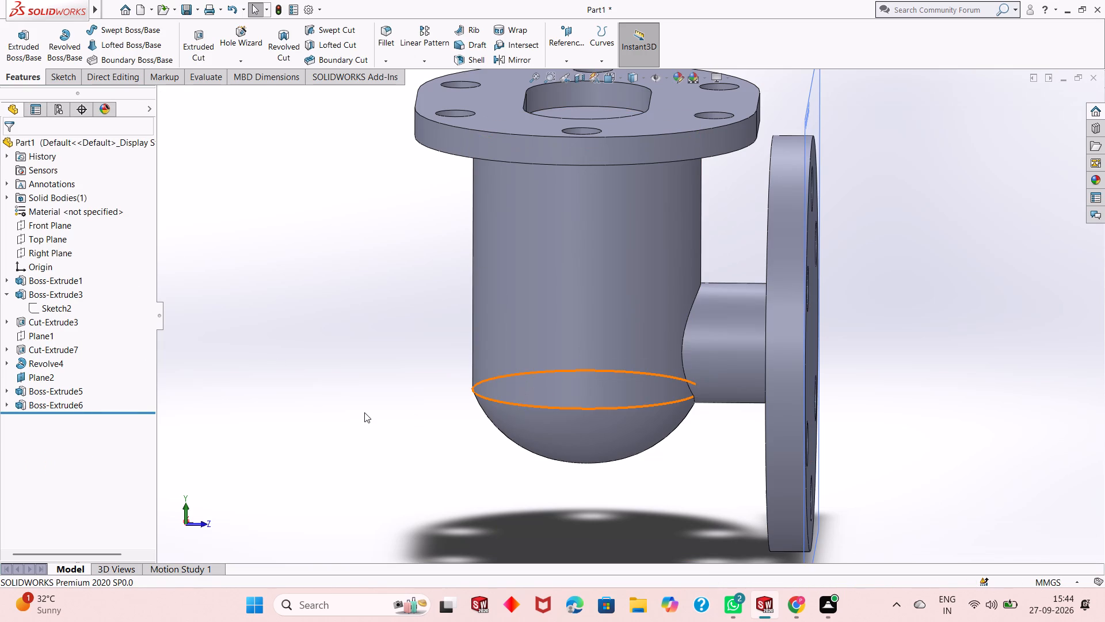
Examine the round neck joining the cylinder to the side flange from several angles.
middle_click_drag(360, 420, 342, 356)
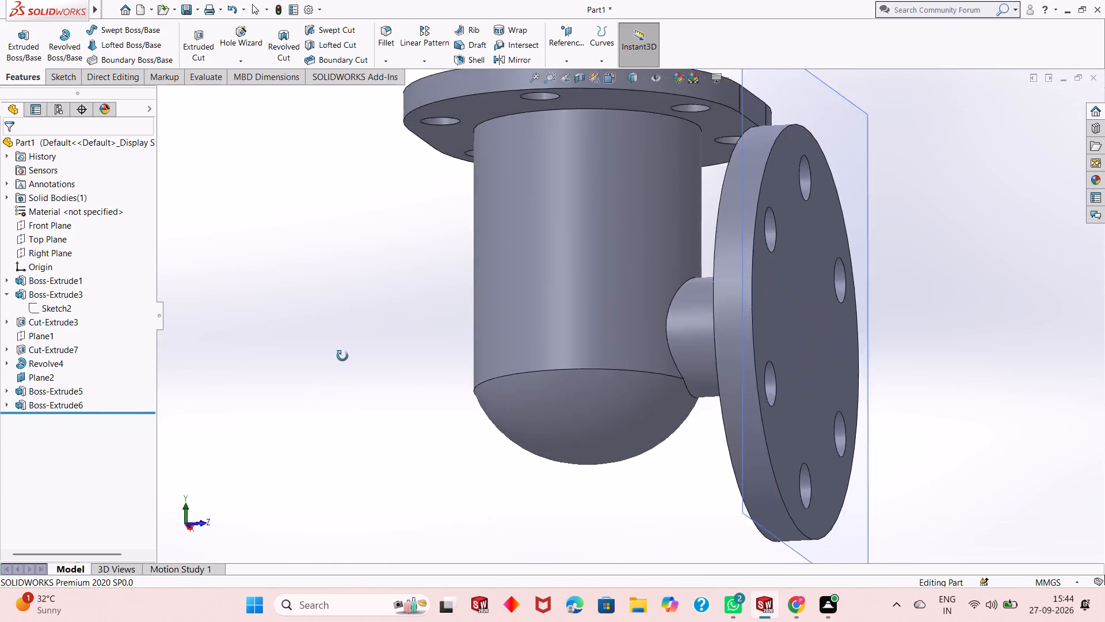
middle_click_drag(342, 356, 317, 424)
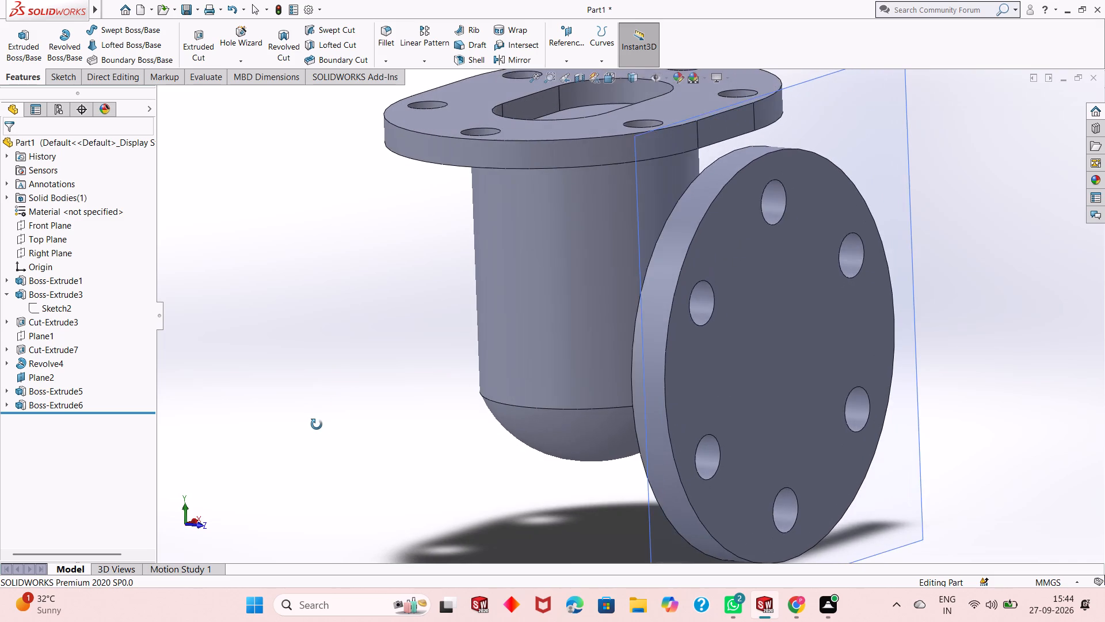
middle_click_drag(317, 424, 341, 394)
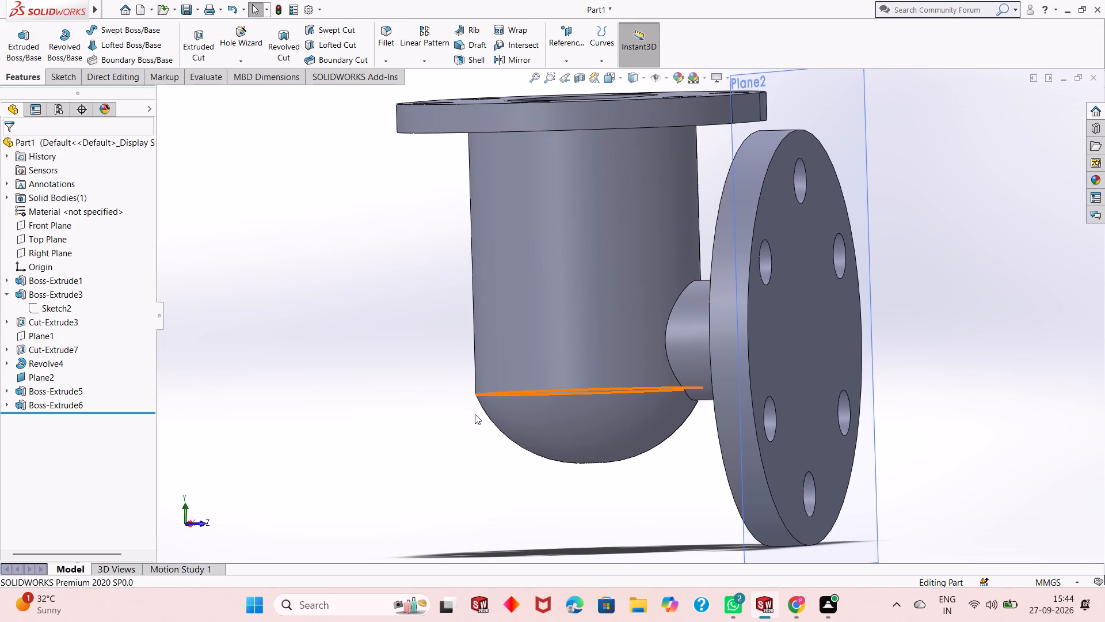
middle_click_drag(413, 420, 414, 454)
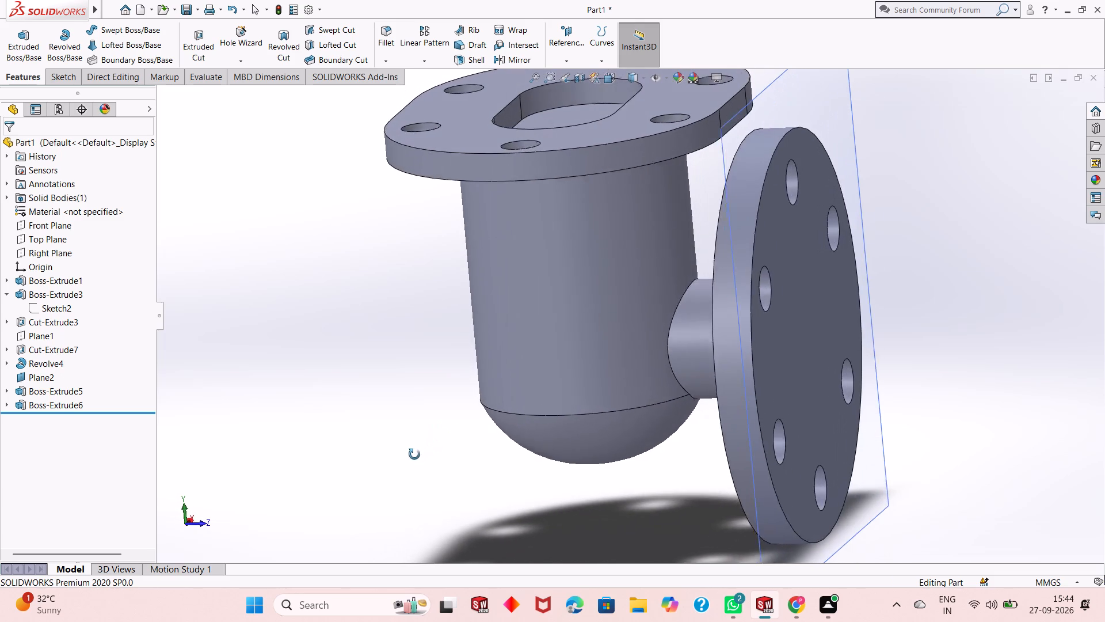
middle_click_drag(414, 454, 405, 463)
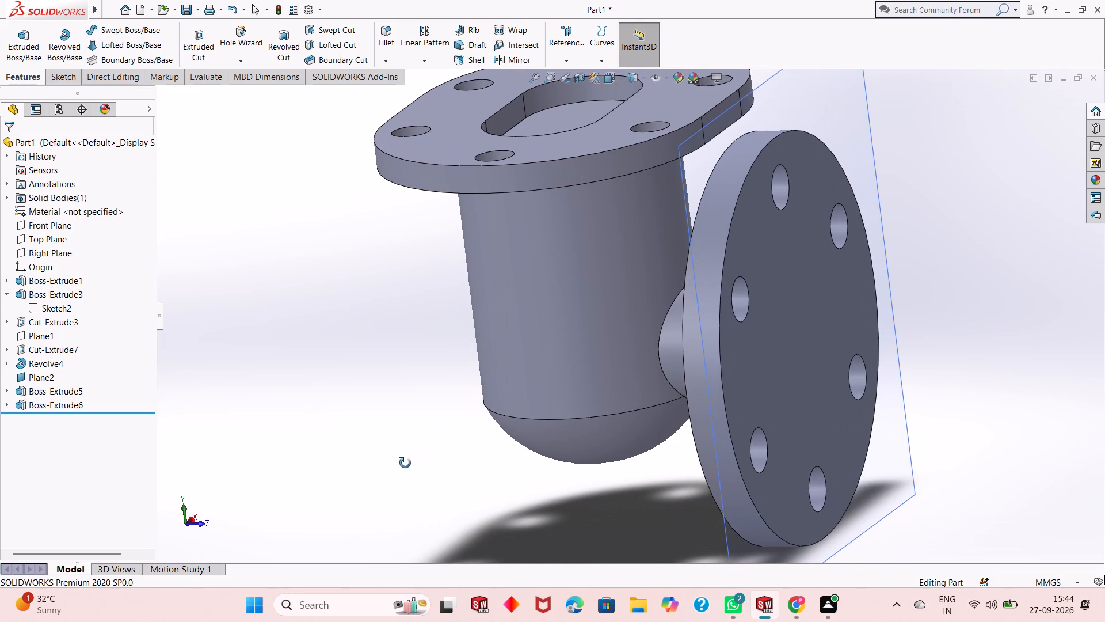
middle_click_drag(405, 463, 438, 409)
scroll(438, 407, "up", 2)
middle_click_drag(433, 381, 416, 407)
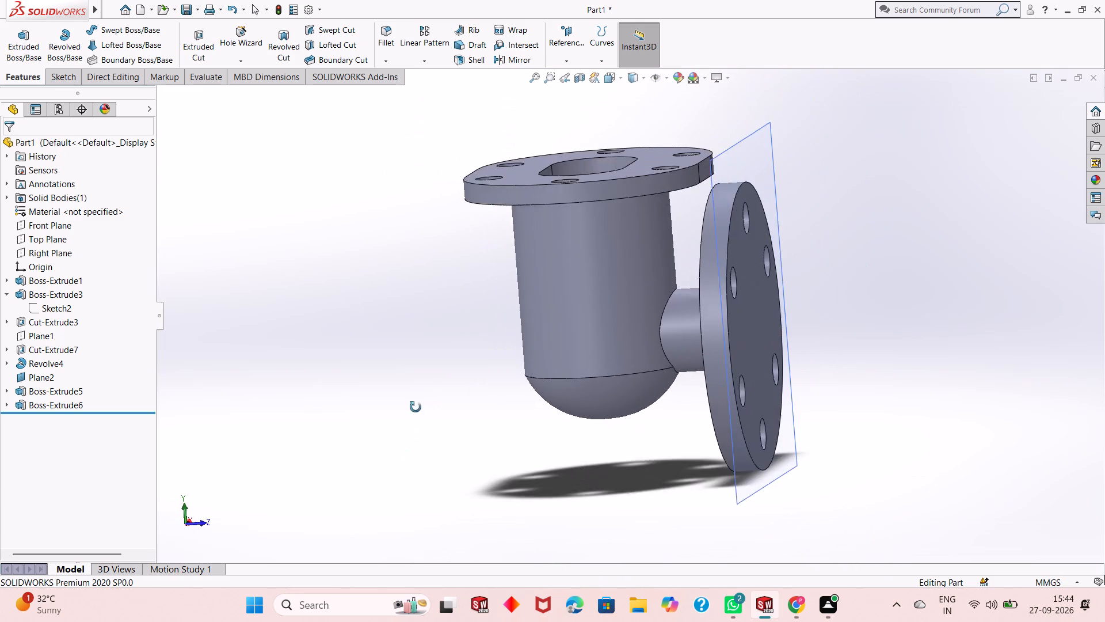
middle_click_drag(416, 407, 412, 421)
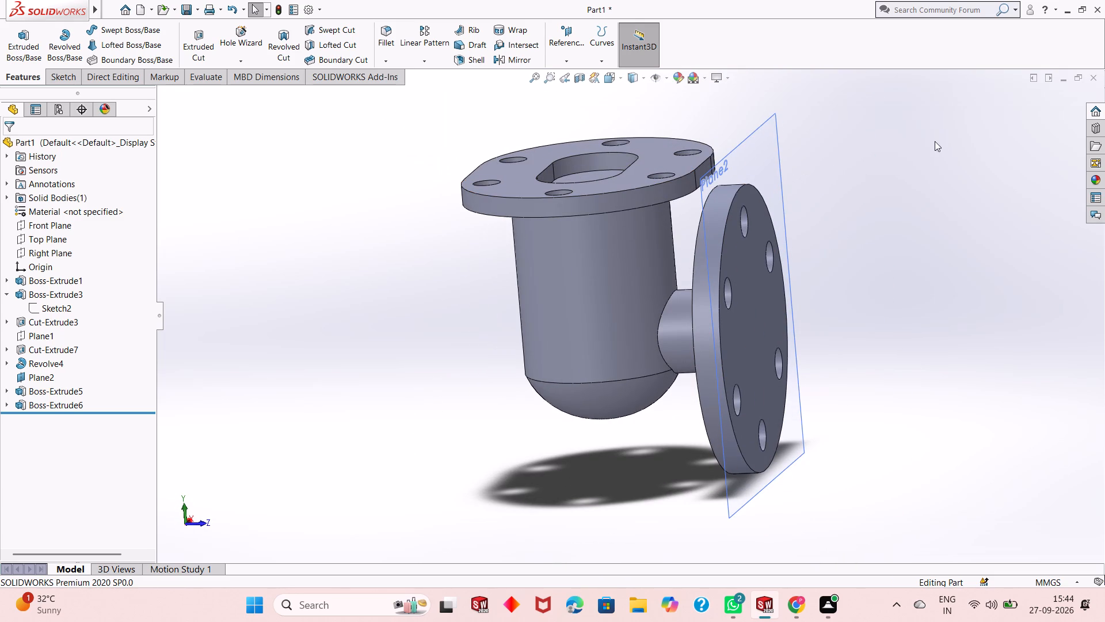
Hide the reference plane Plane2 at the side flange.
right_click(761, 166)
left_click(802, 146)
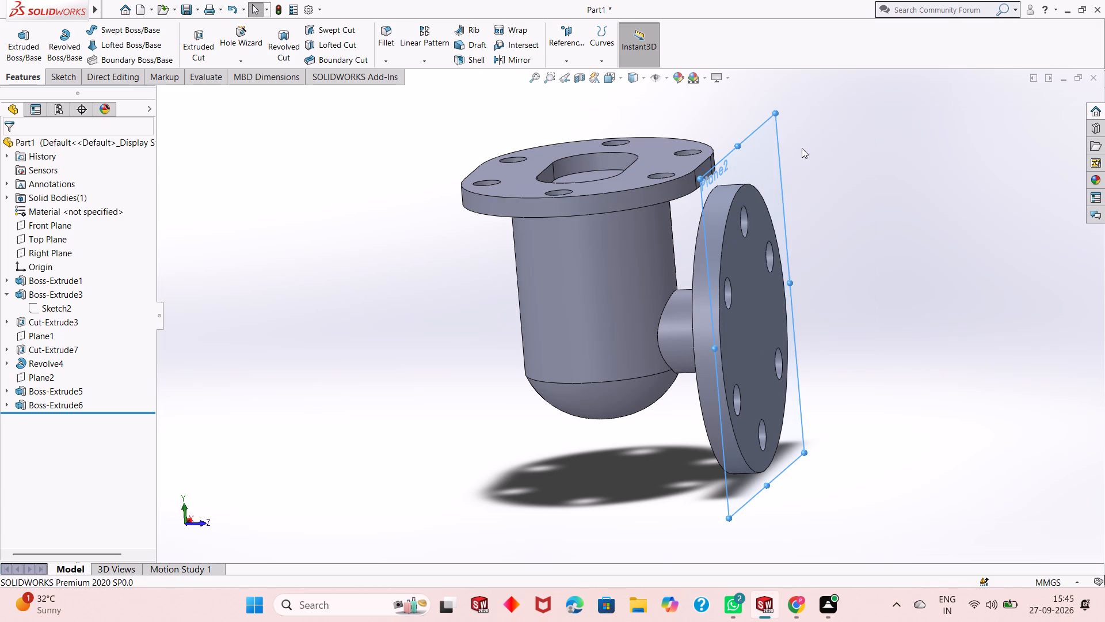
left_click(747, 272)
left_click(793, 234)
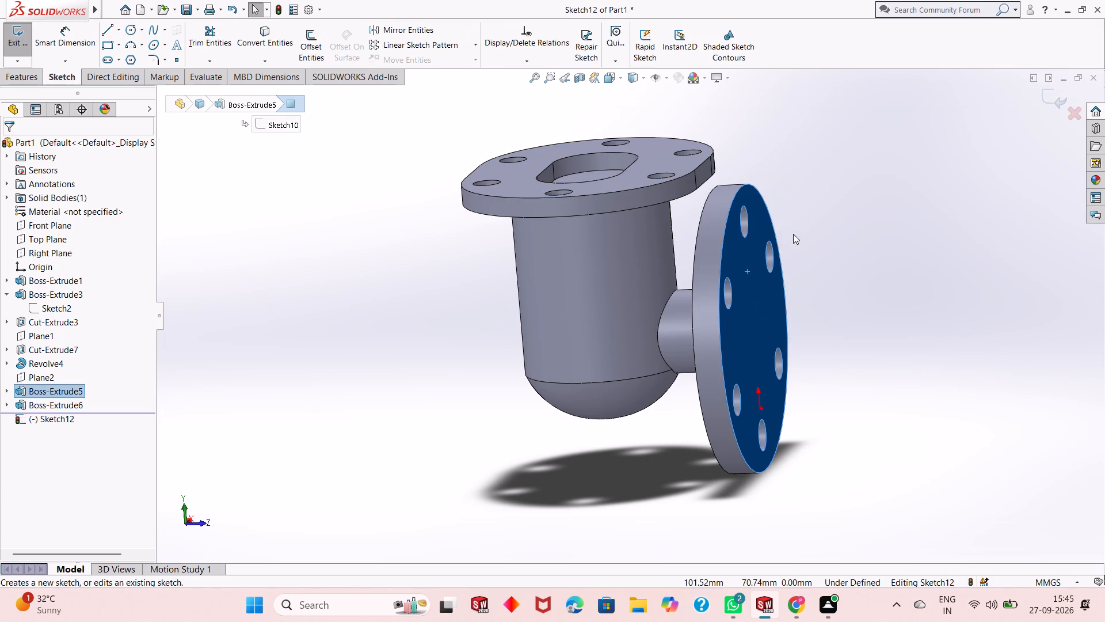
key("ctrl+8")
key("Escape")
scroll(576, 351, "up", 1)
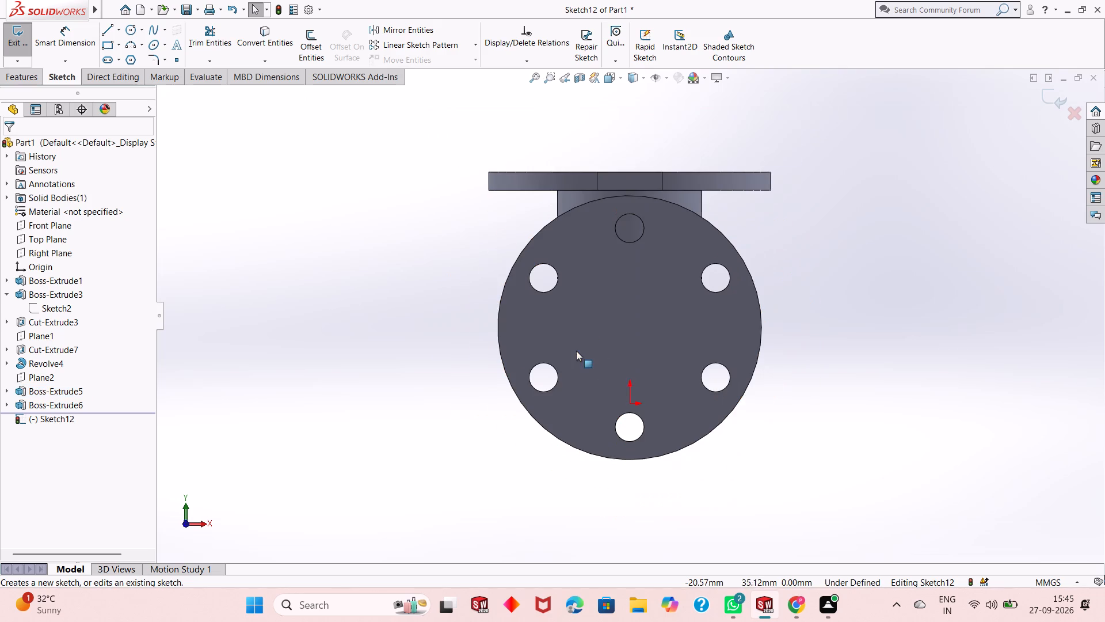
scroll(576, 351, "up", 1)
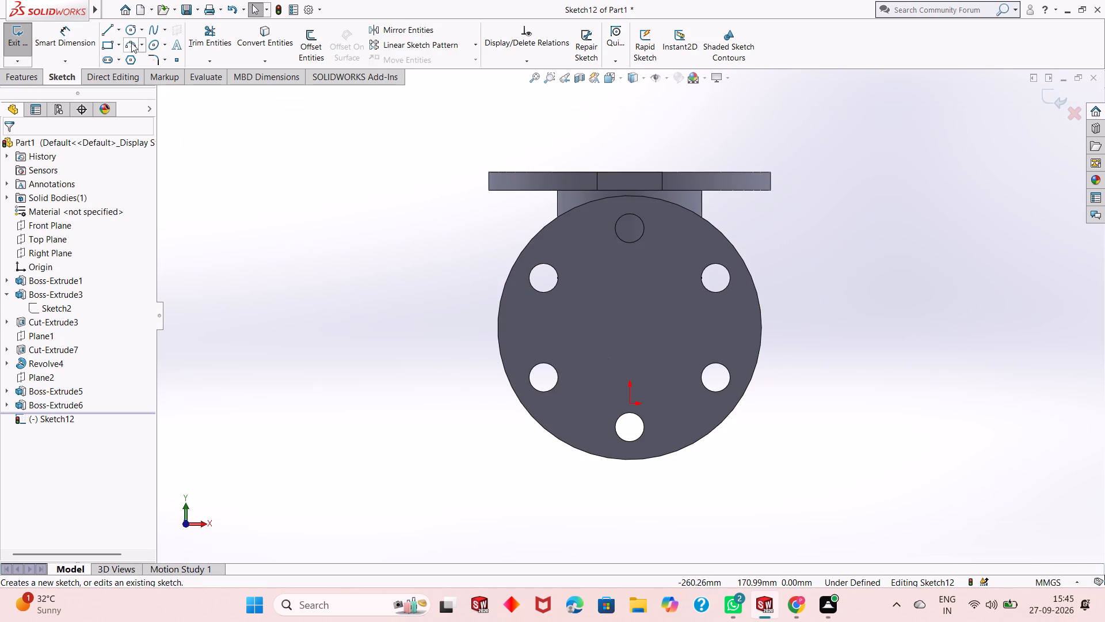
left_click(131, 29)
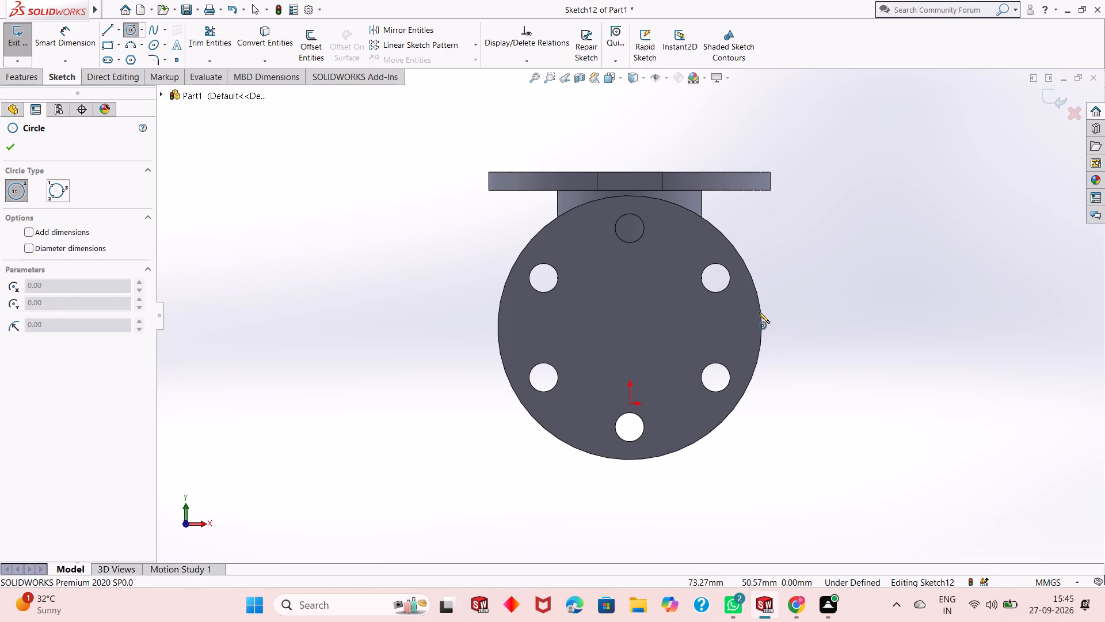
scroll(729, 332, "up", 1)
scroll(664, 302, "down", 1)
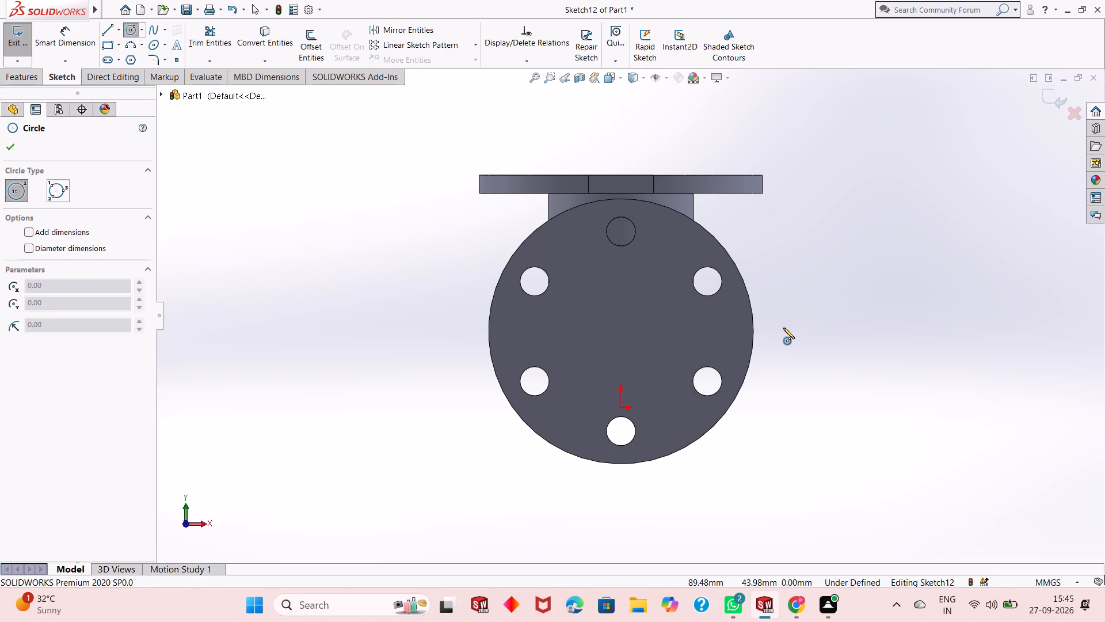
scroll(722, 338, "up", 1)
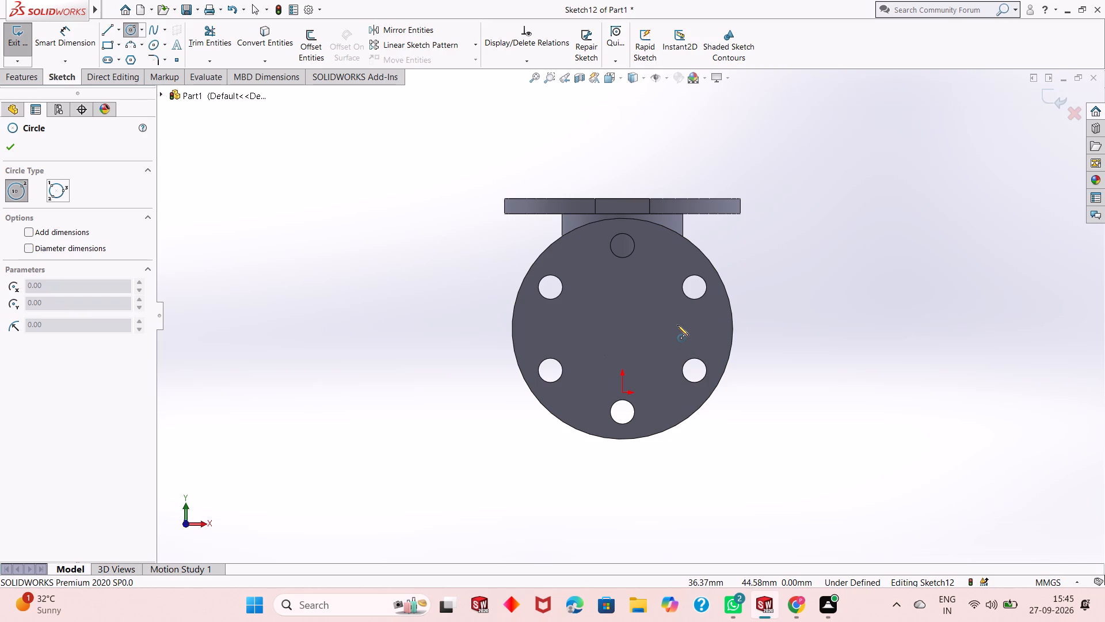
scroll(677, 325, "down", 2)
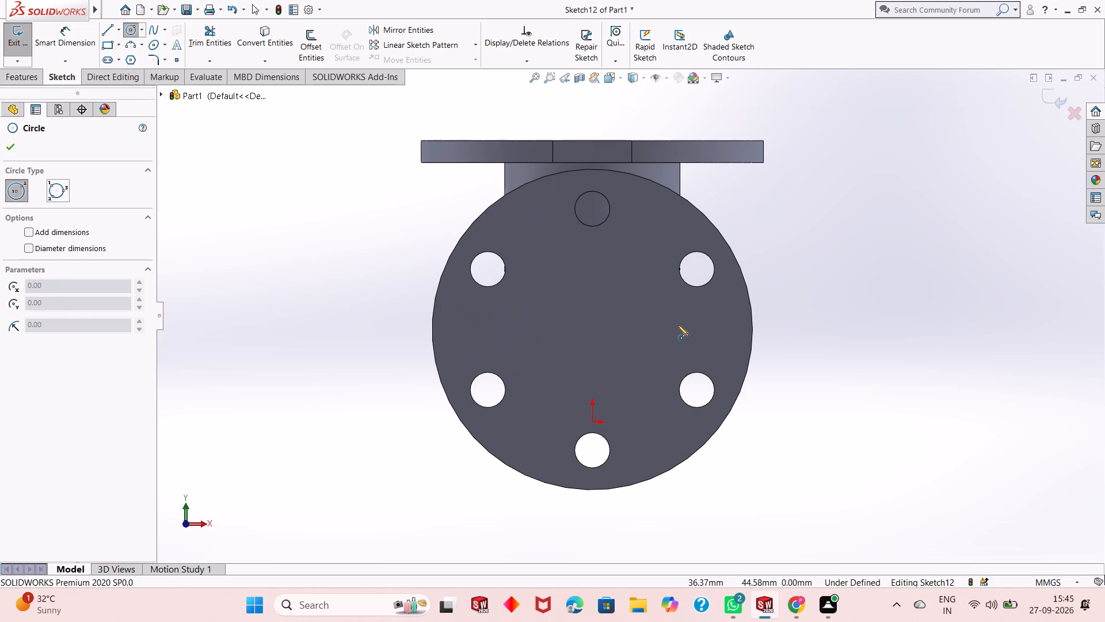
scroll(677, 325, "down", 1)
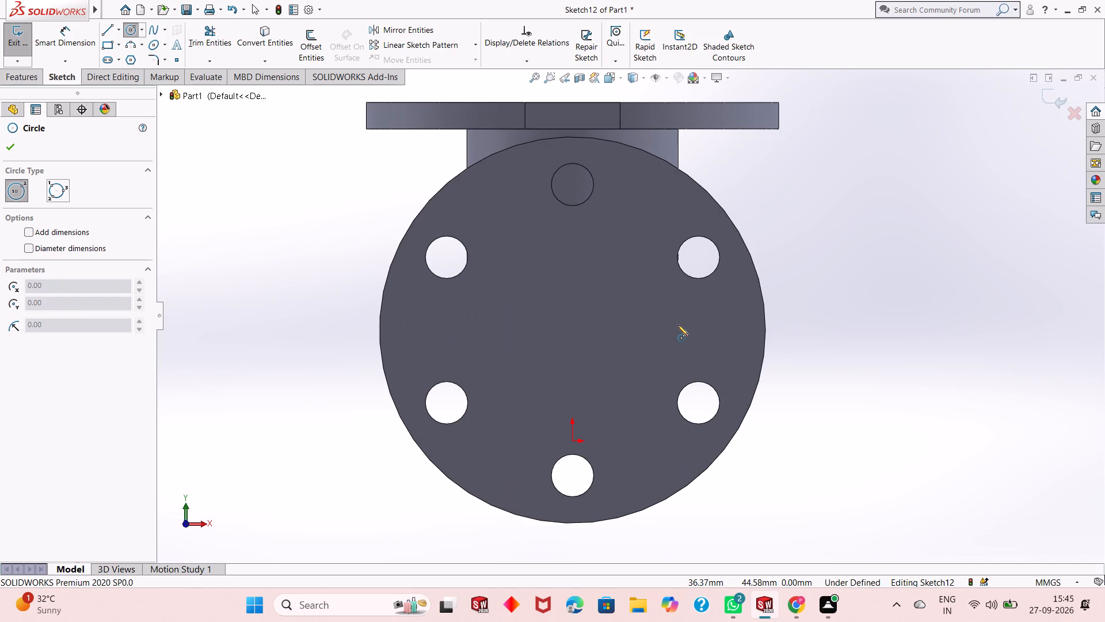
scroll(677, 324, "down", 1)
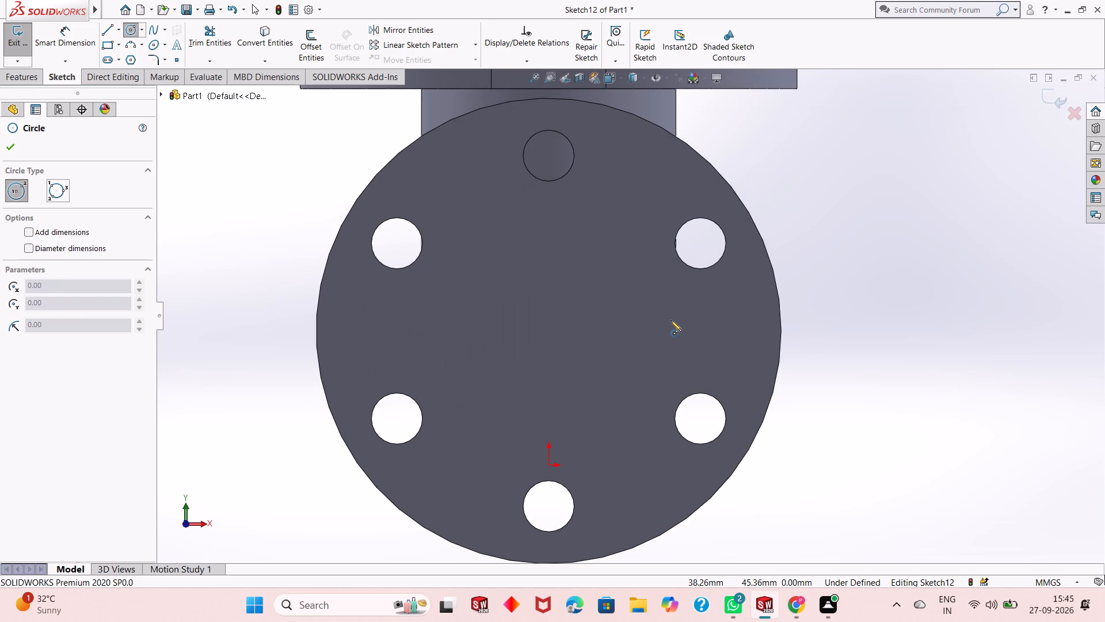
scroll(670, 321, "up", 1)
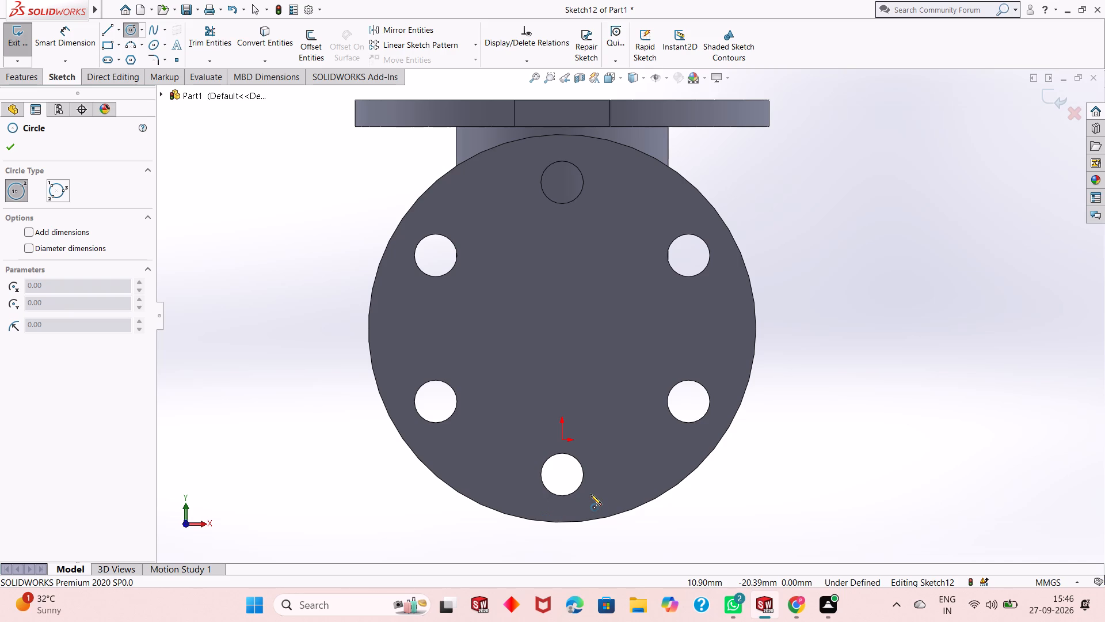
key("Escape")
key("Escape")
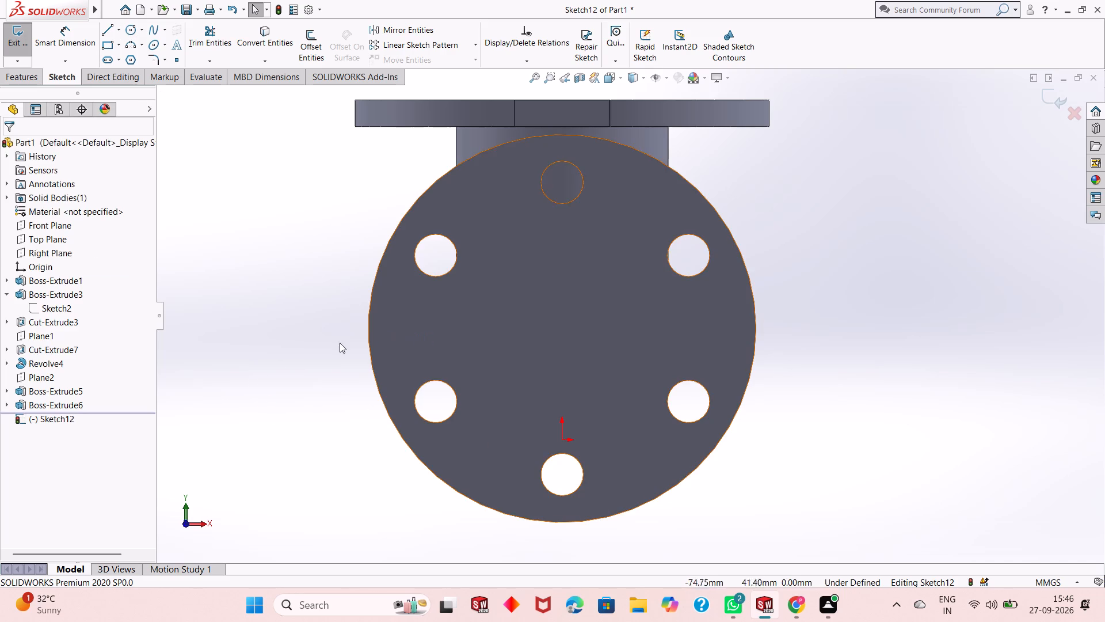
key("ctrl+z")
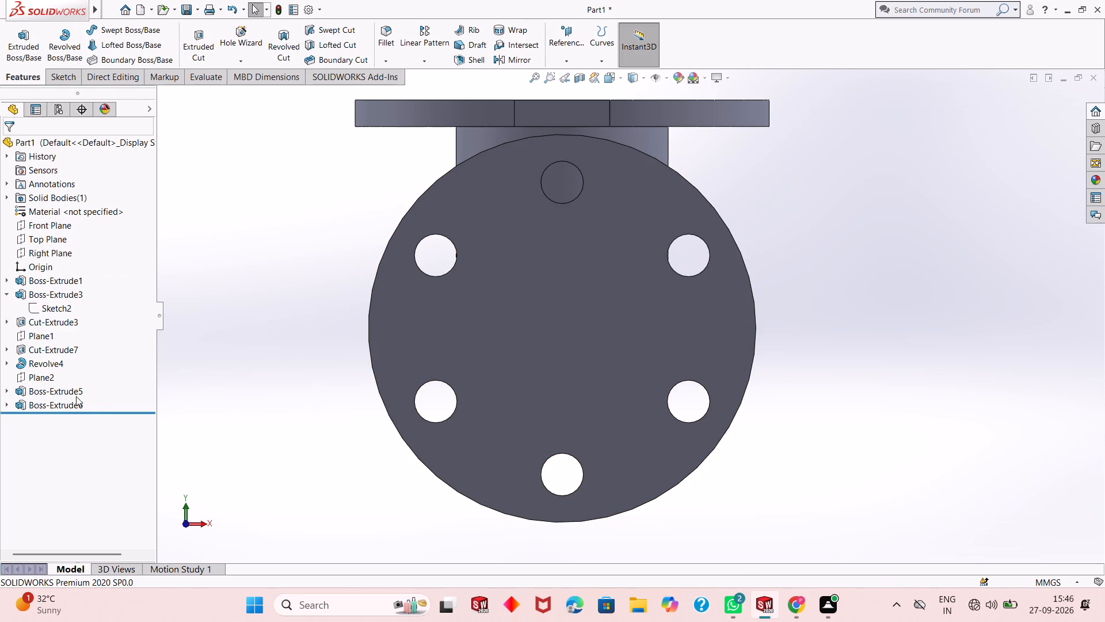
Edit the neck's sketch and set the circle's diameter to 70 mm.
left_click(65, 403)
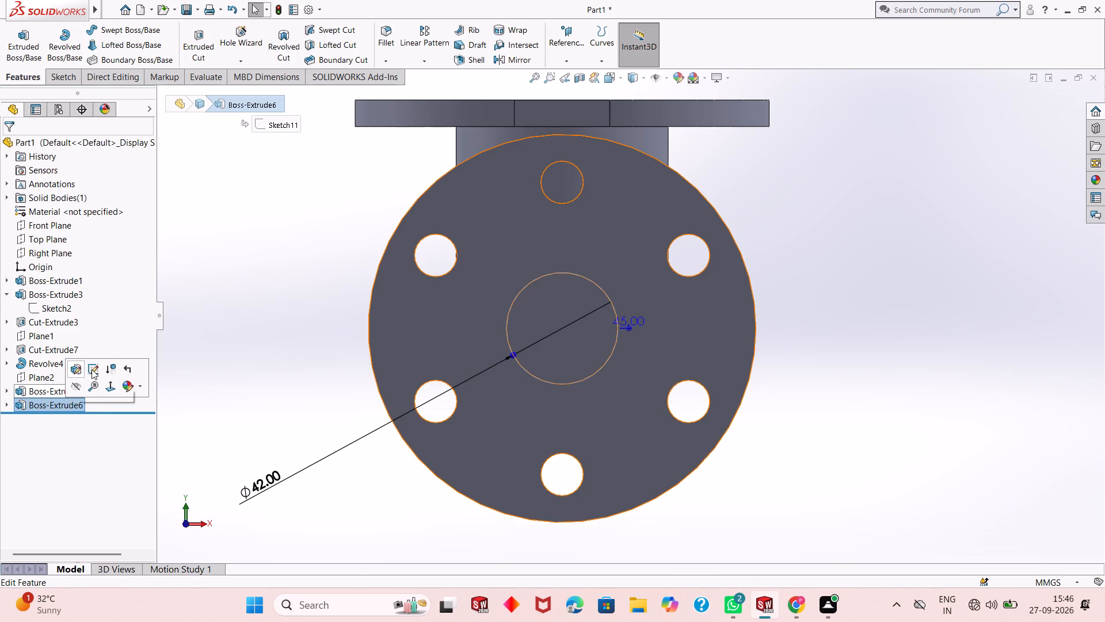
left_click(99, 369)
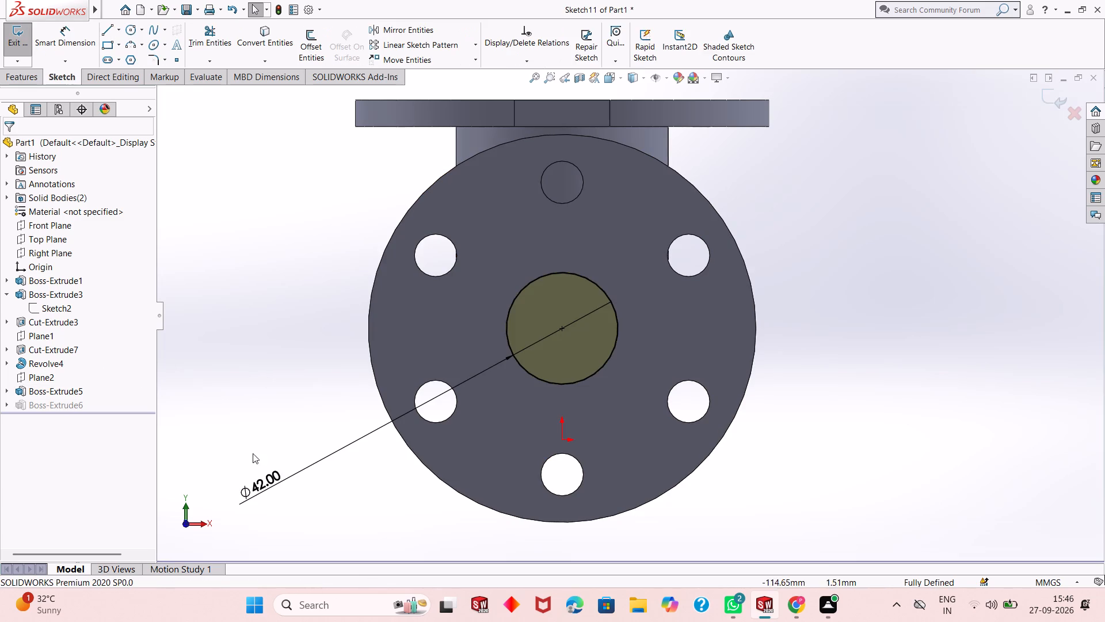
double_click(270, 475)
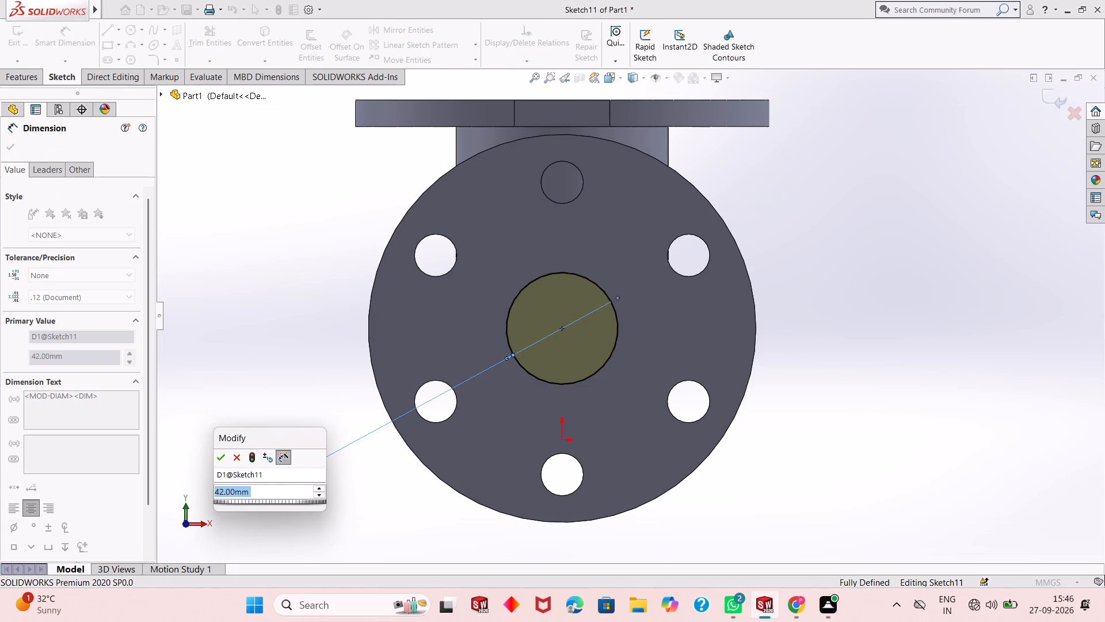
type("70")
key("Return")
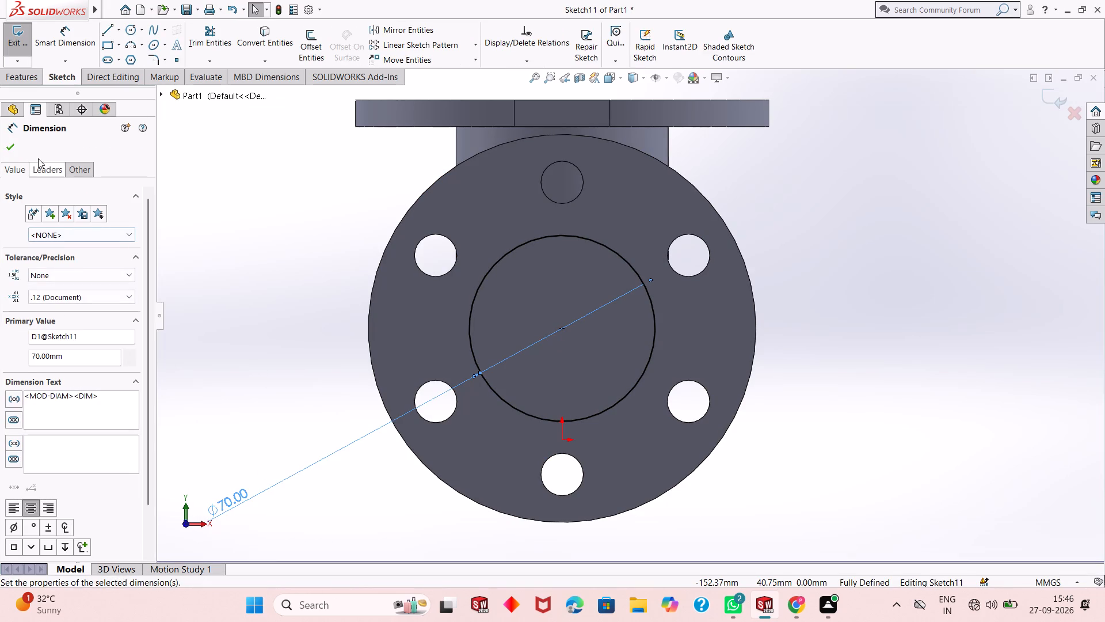
left_click(6, 140)
left_click(1048, 100)
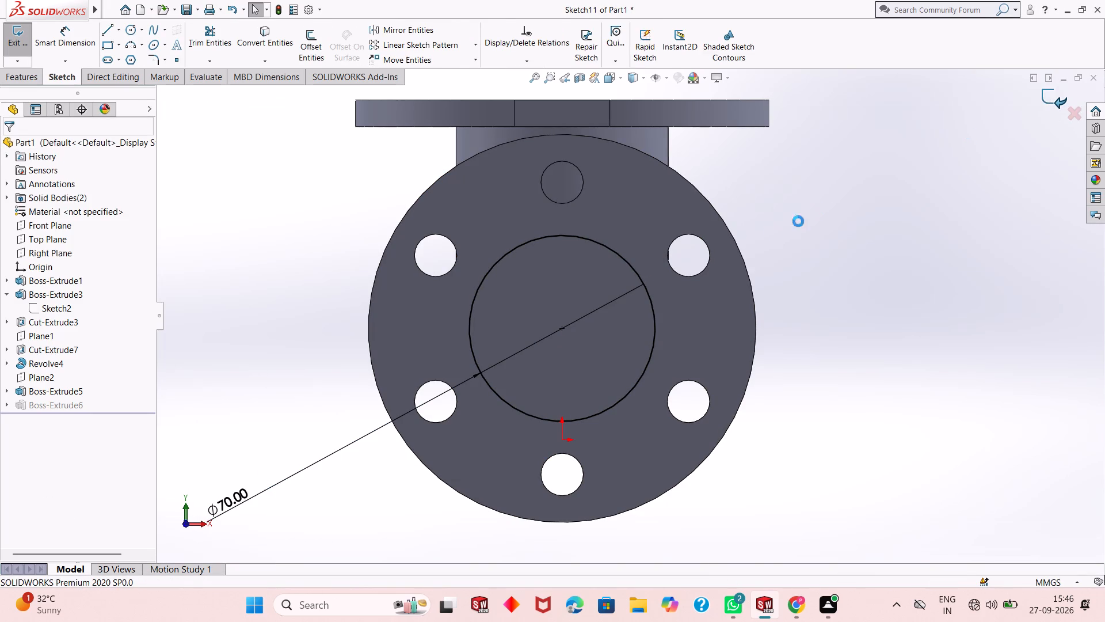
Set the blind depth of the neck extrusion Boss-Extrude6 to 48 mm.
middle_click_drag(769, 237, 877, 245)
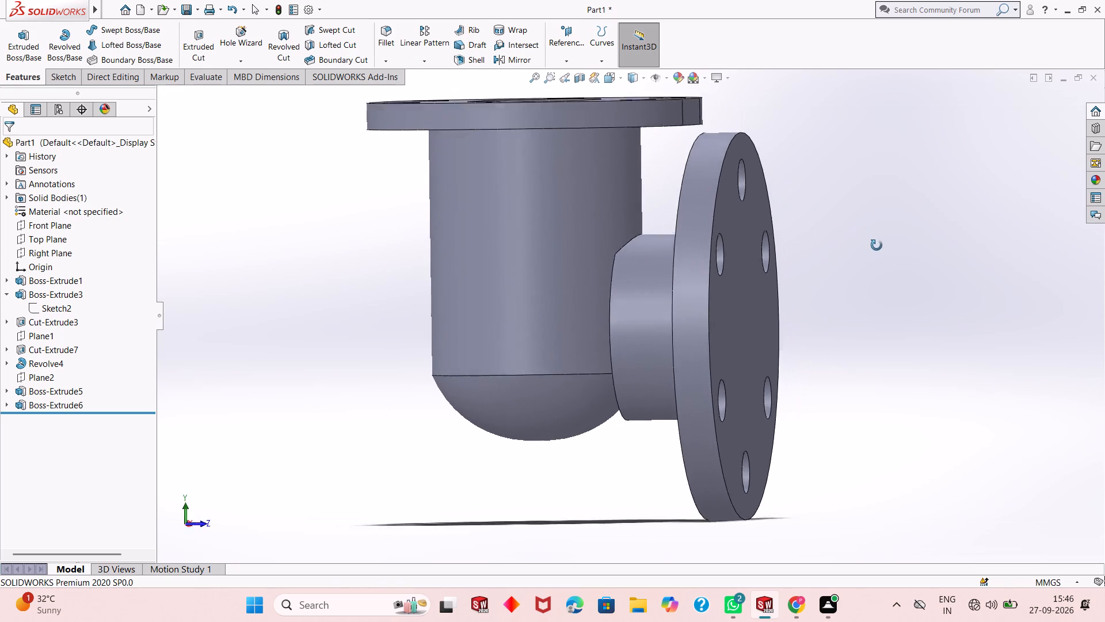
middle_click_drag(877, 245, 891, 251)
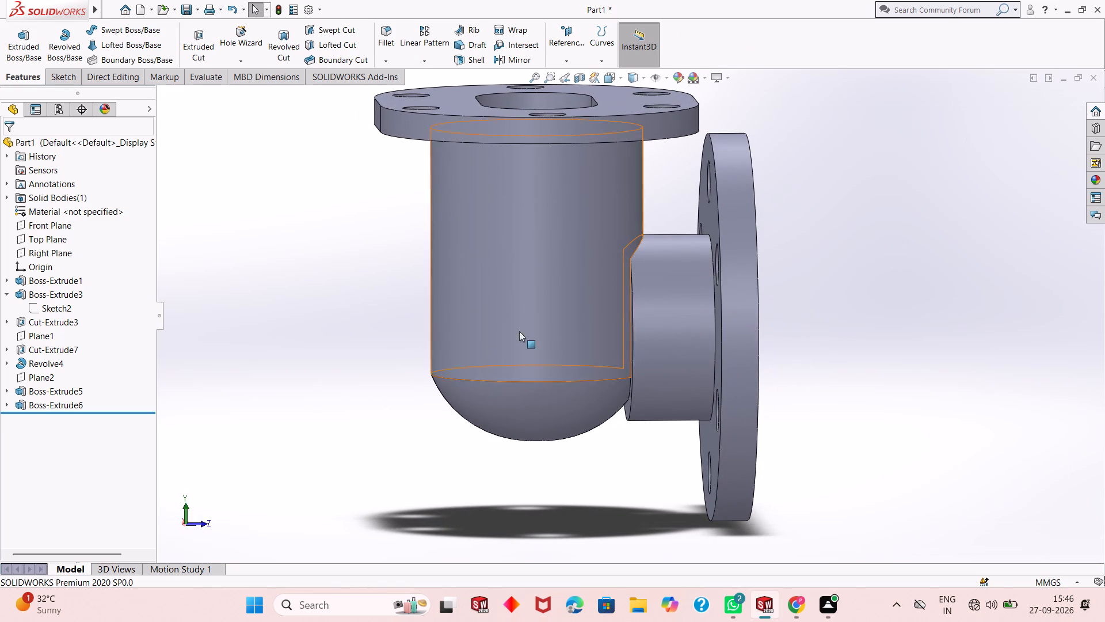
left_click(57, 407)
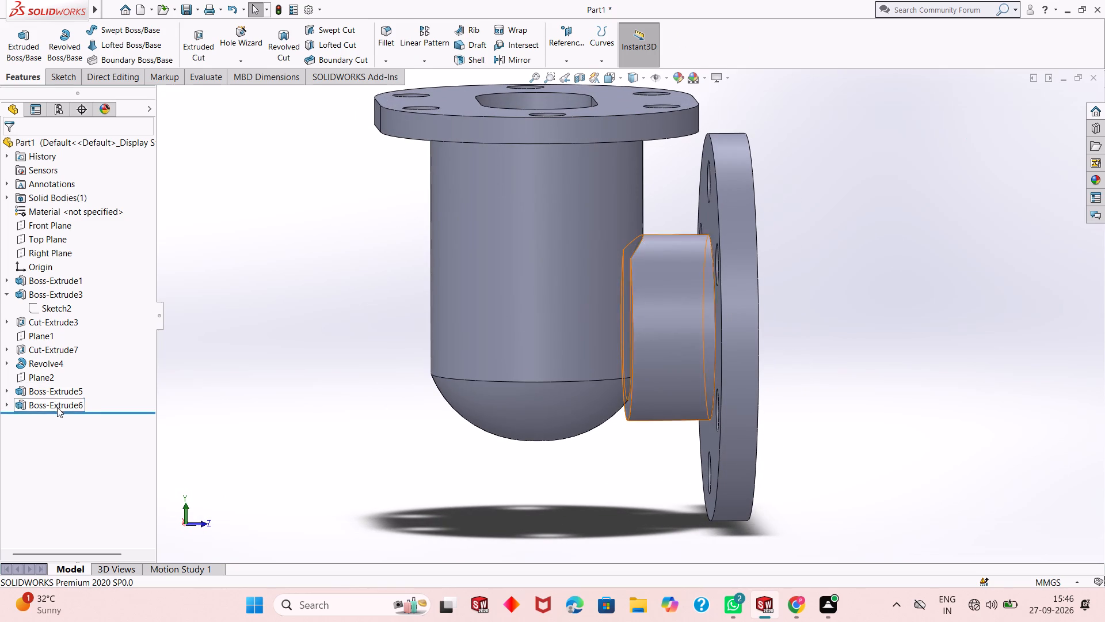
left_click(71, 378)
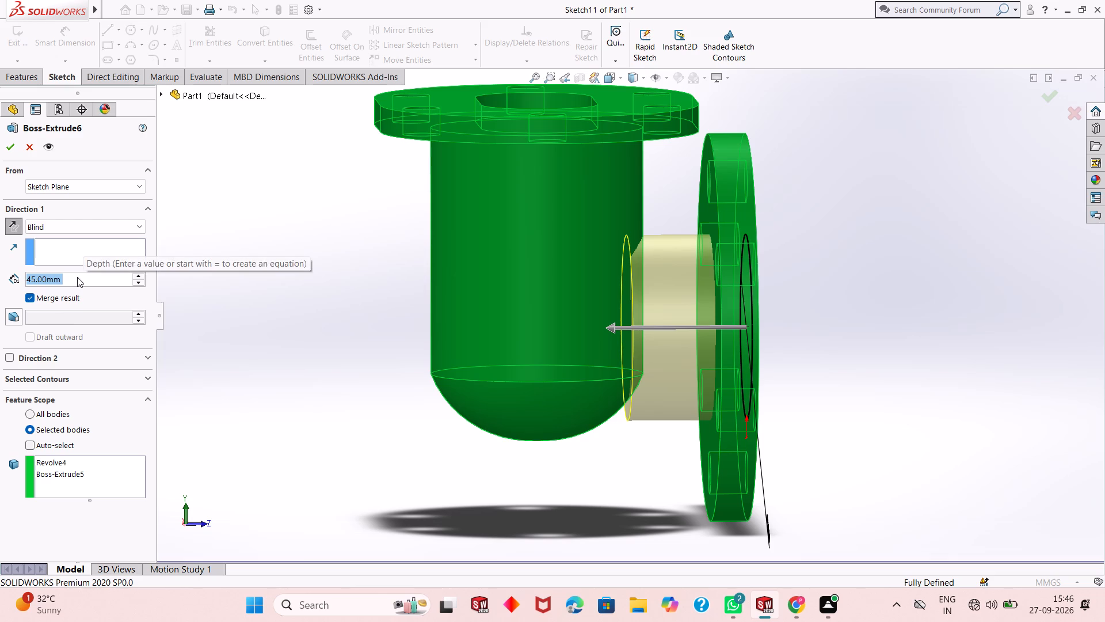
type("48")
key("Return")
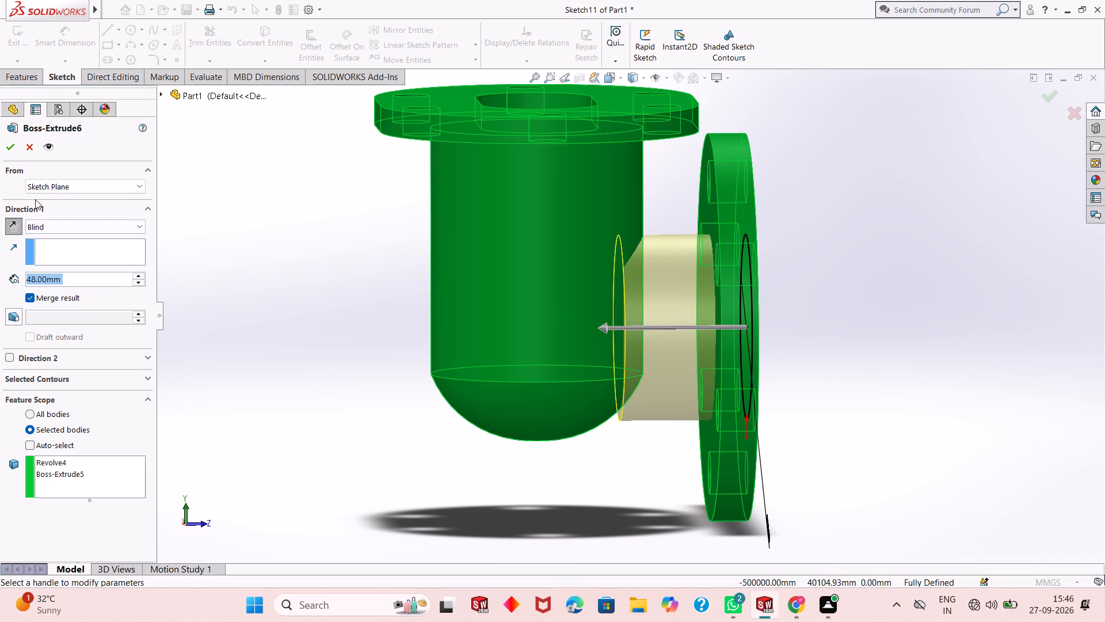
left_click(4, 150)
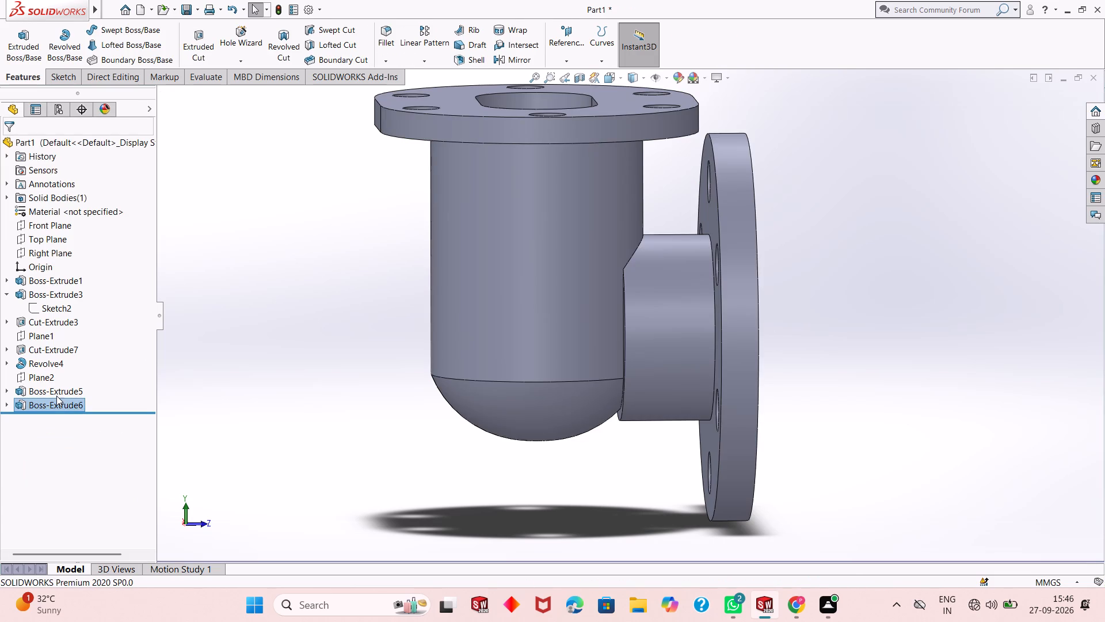
Edit the side flange's sketch and set the flange centre's vertical distance from the origin to 45 mm.
left_click(55, 394)
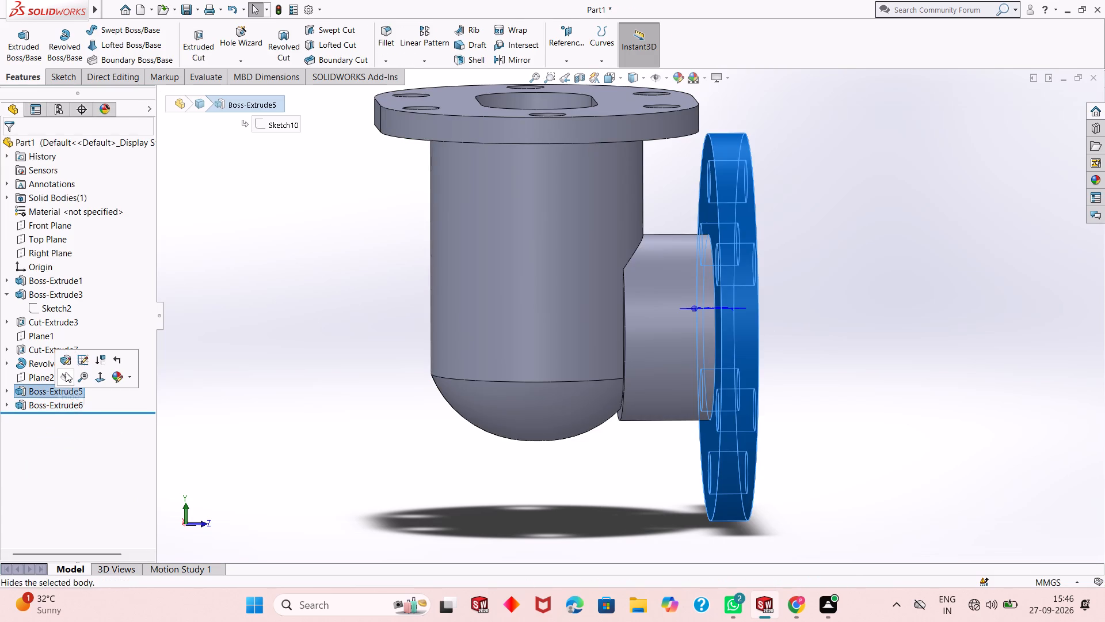
left_click(78, 361)
middle_click_drag(484, 431, 398, 433)
scroll(396, 431, "up", 1)
double_click(1006, 365)
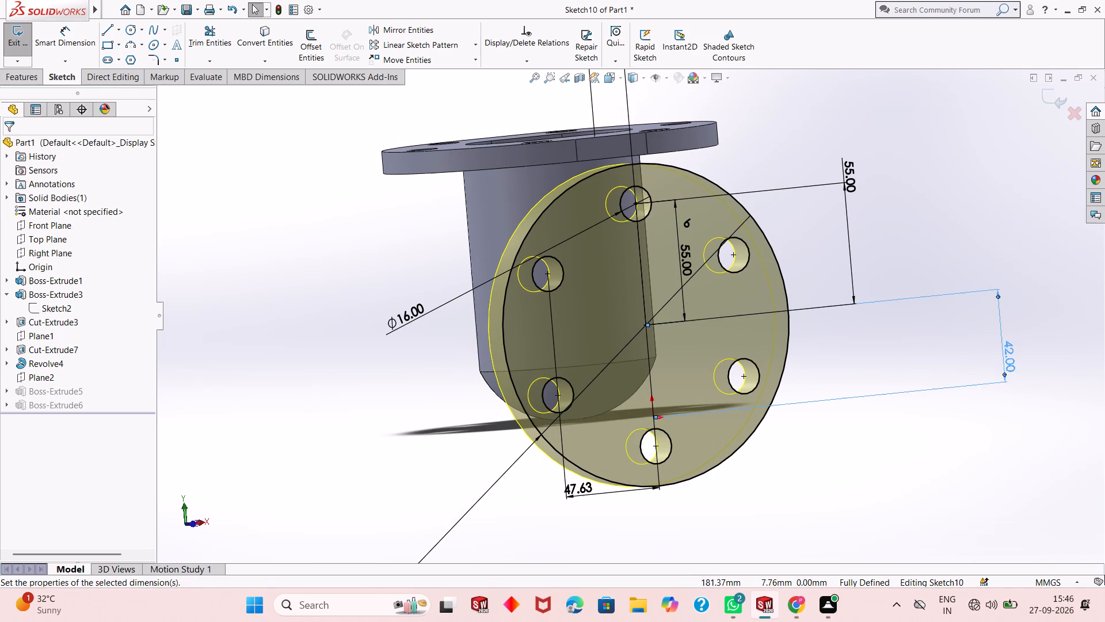
type("45")
key("Return")
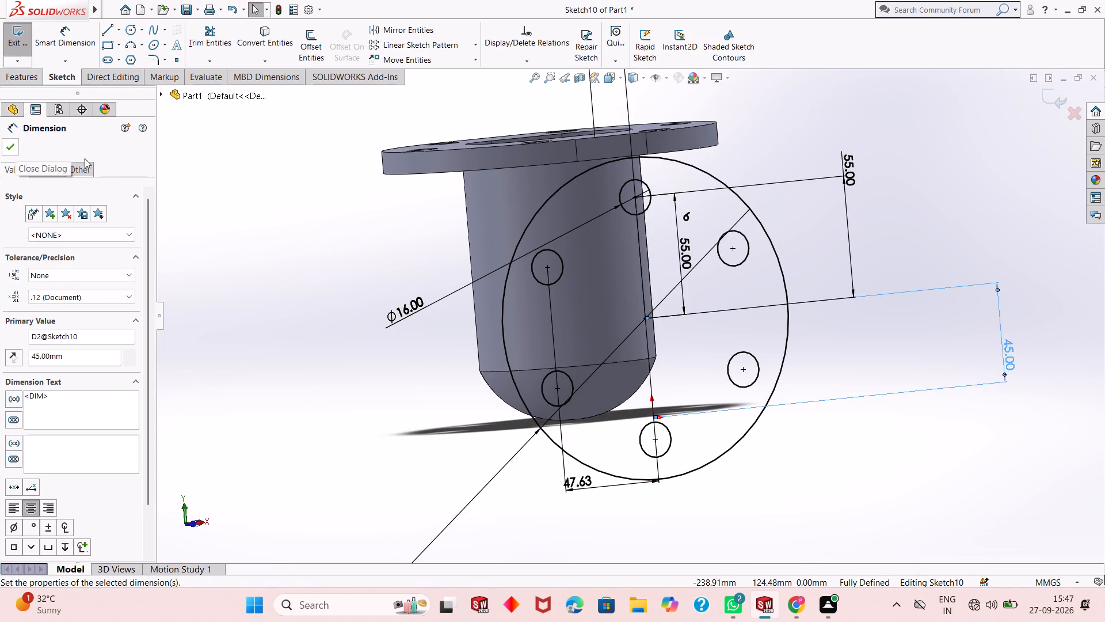
middle_click_drag(357, 368, 326, 385)
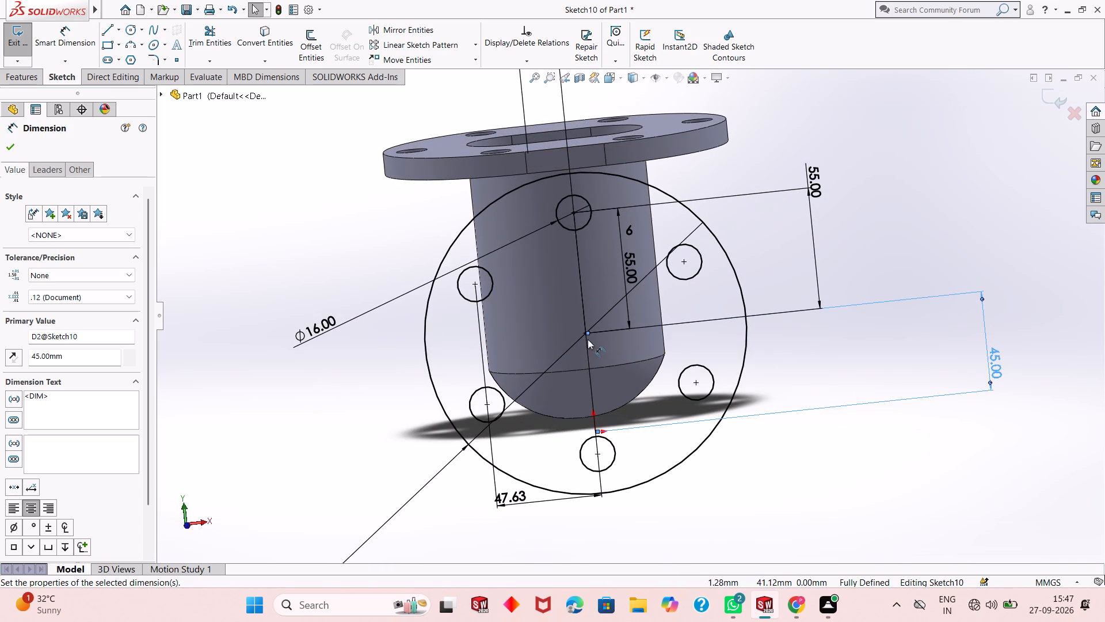
scroll(616, 287, "up", 2)
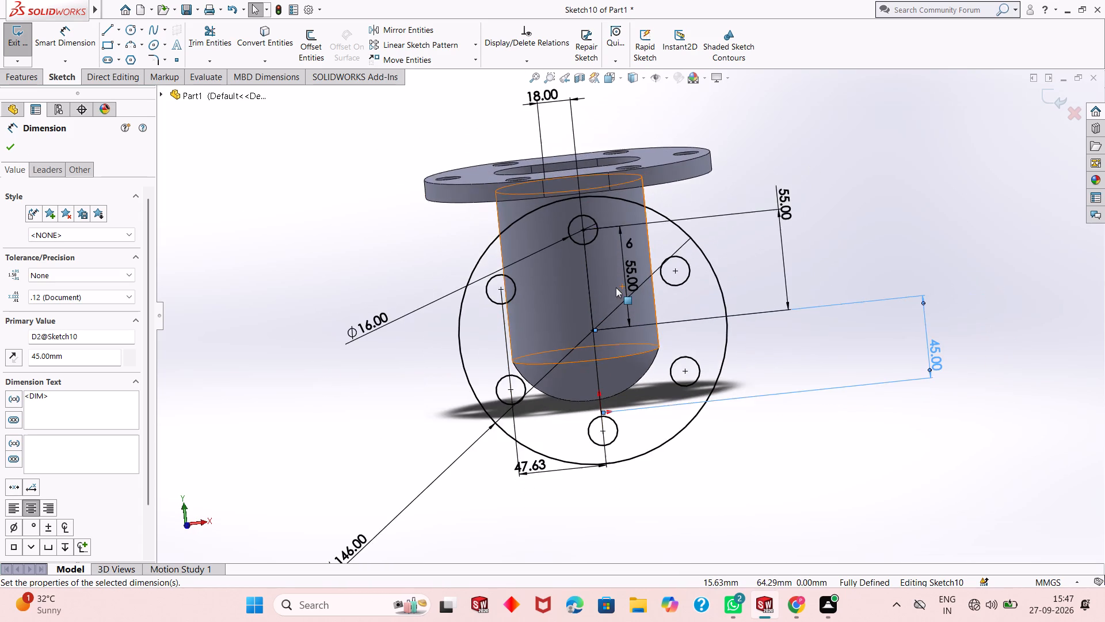
scroll(616, 287, "up", 1)
scroll(613, 355, "down", 1)
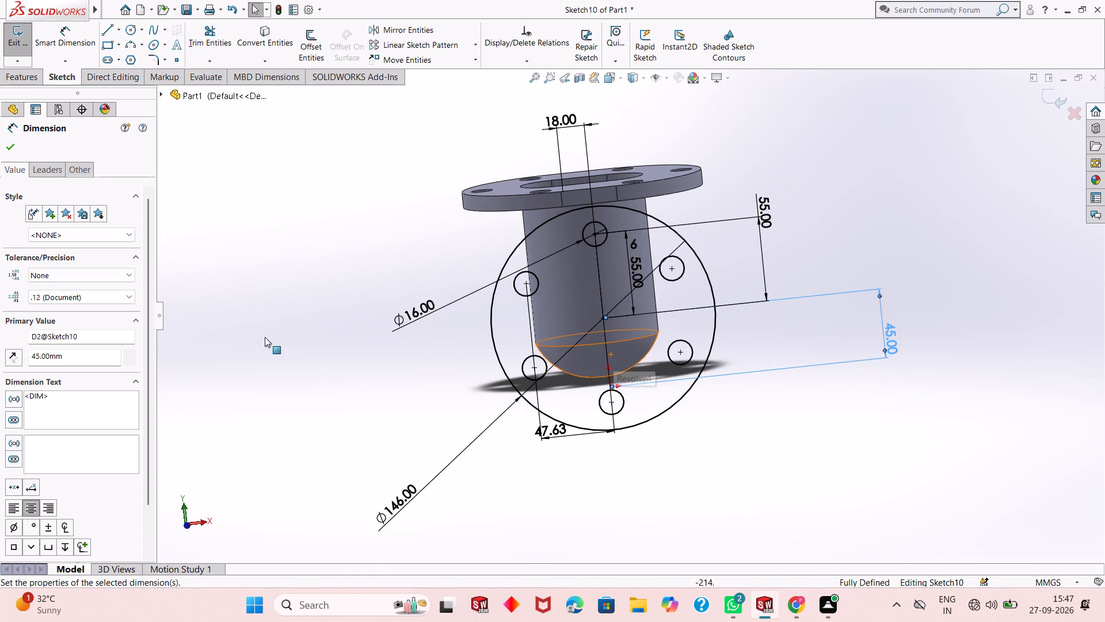
left_click(7, 149)
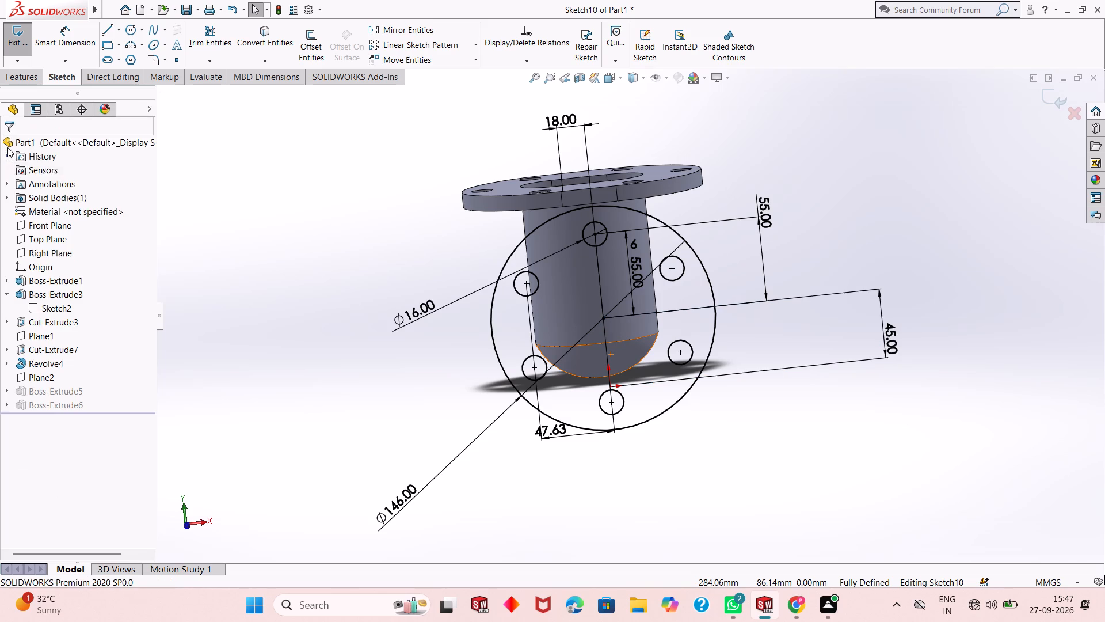
left_click(1049, 103)
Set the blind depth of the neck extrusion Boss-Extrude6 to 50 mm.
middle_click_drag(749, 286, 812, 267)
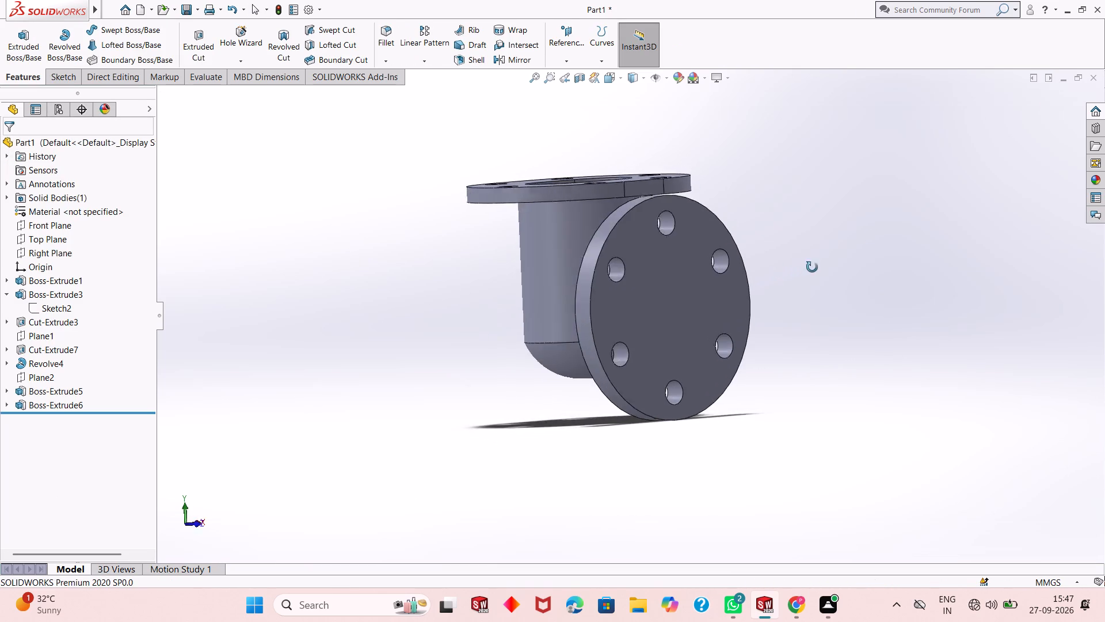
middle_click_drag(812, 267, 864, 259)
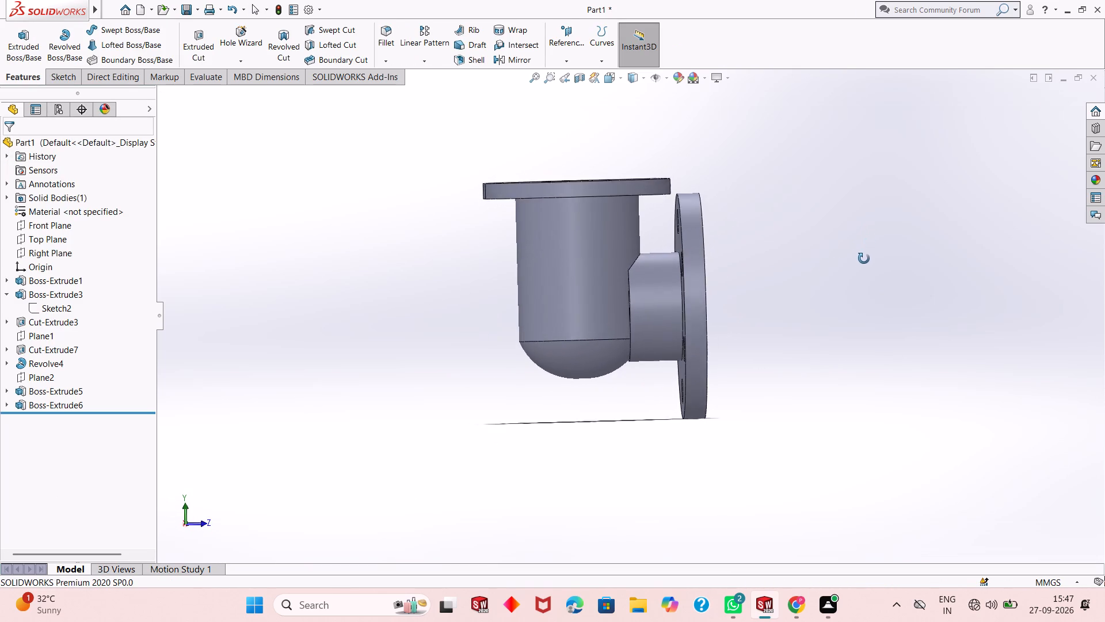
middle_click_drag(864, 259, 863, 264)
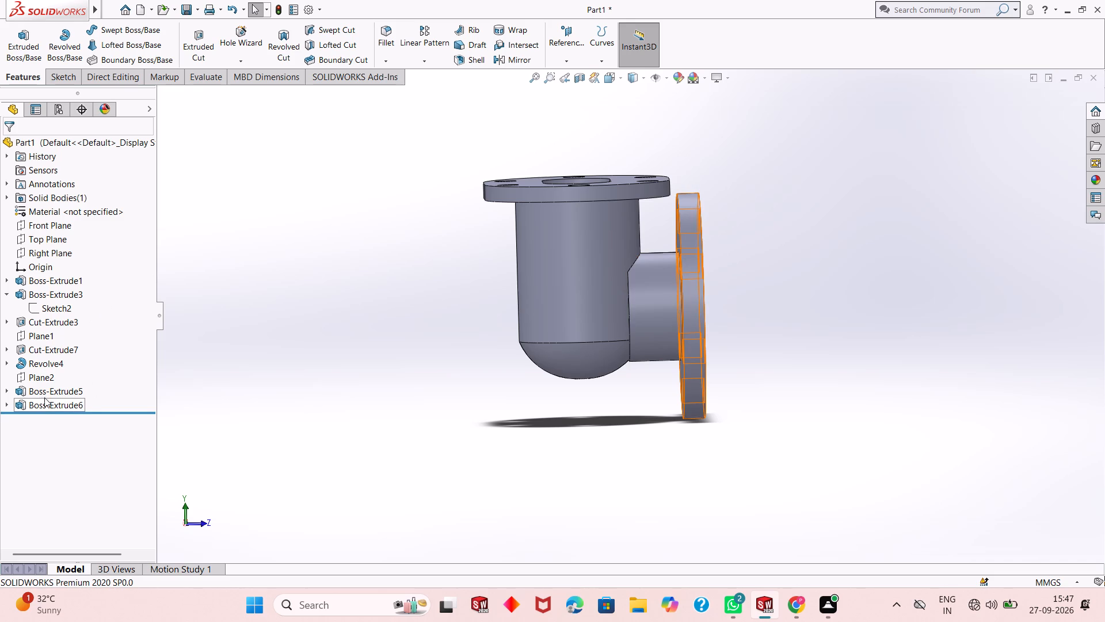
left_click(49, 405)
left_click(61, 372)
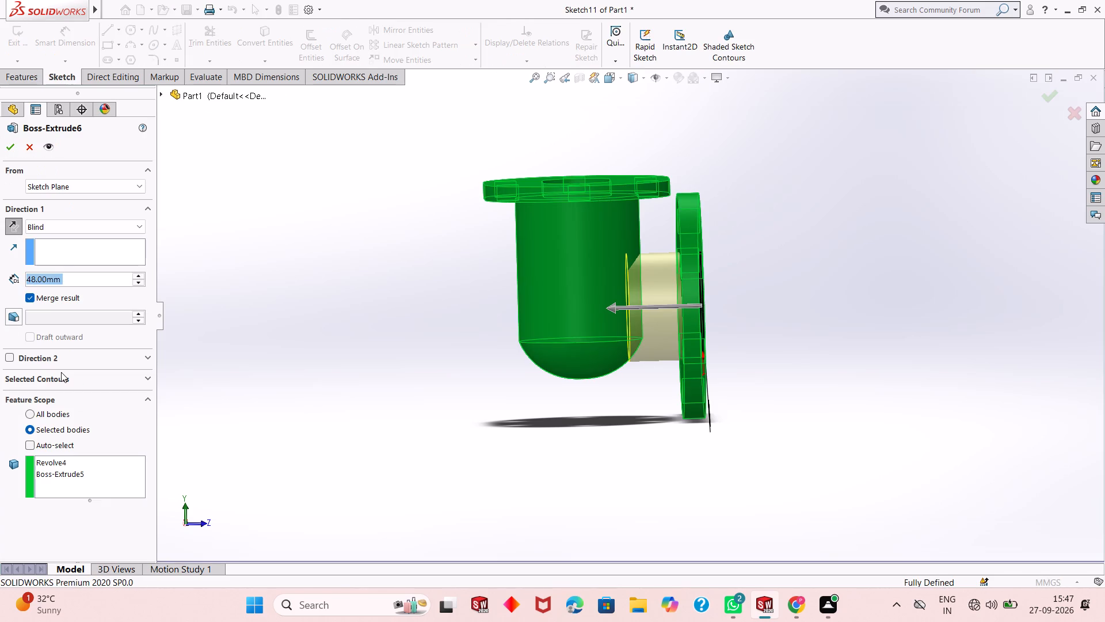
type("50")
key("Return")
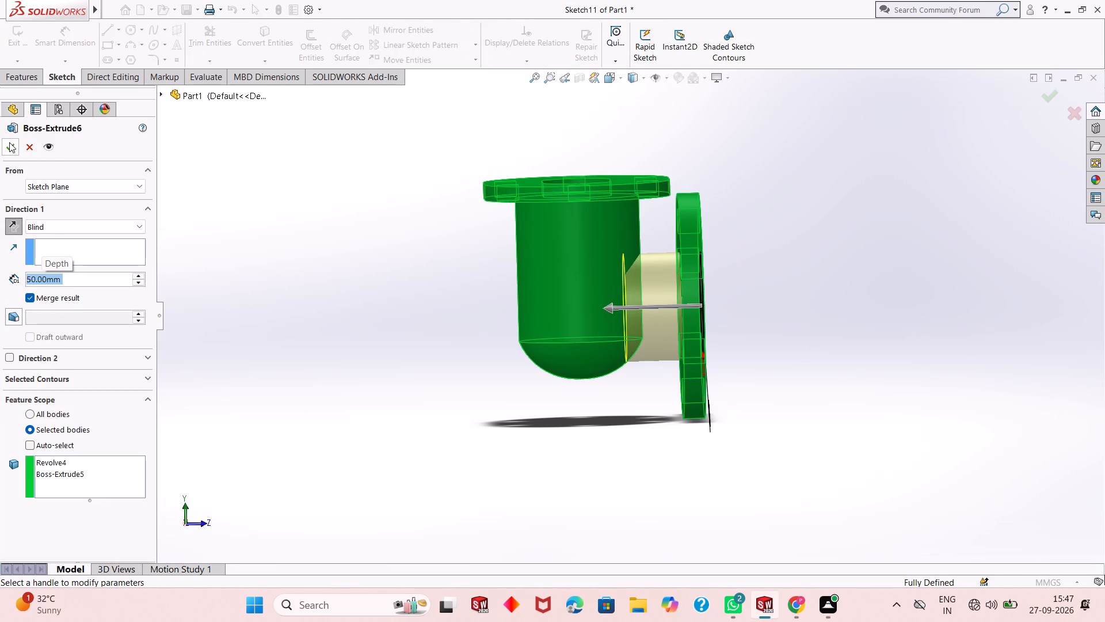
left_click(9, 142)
Set the blind depth of the neck extrusion Boss-Extrude6 to 52 mm.
middle_click_drag(483, 390, 465, 332)
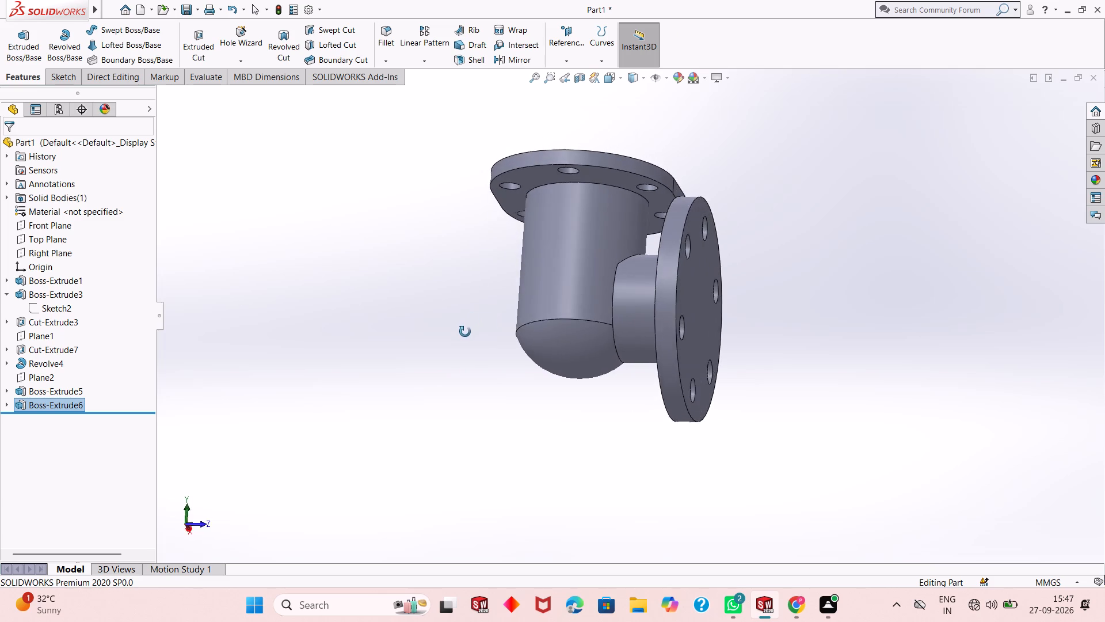
middle_click_drag(465, 332, 481, 311)
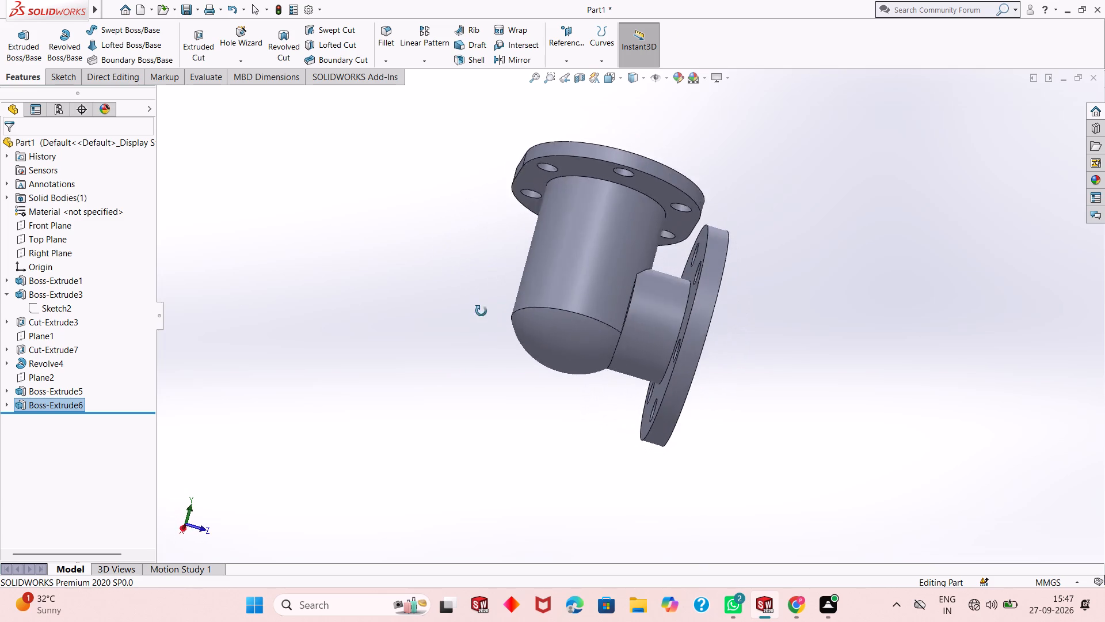
middle_click_drag(481, 311, 481, 381)
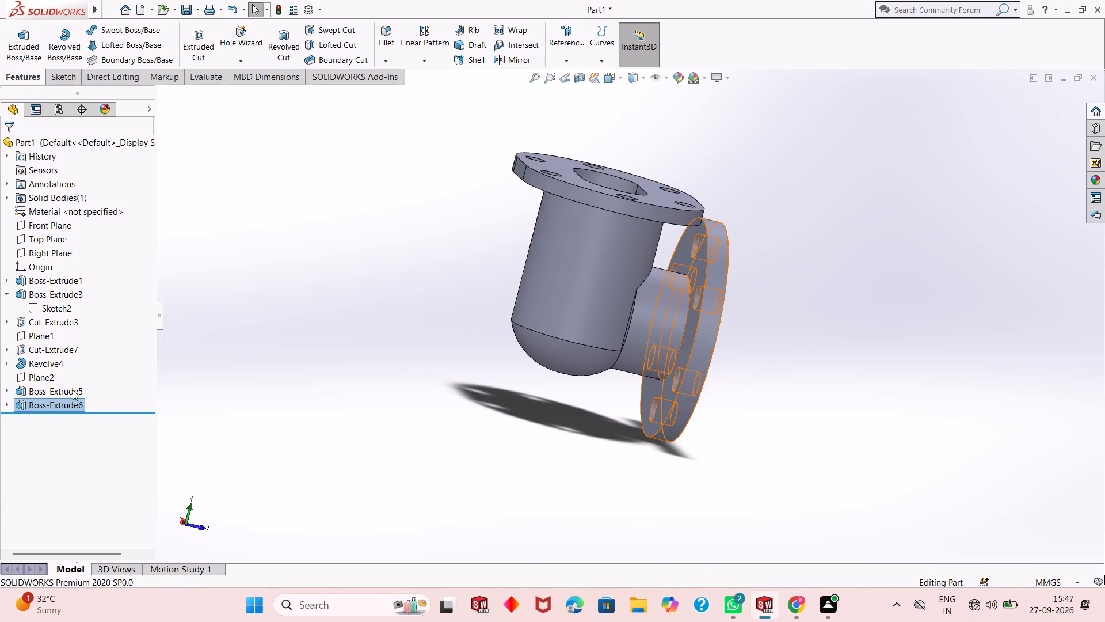
left_click(73, 403)
left_click(77, 370)
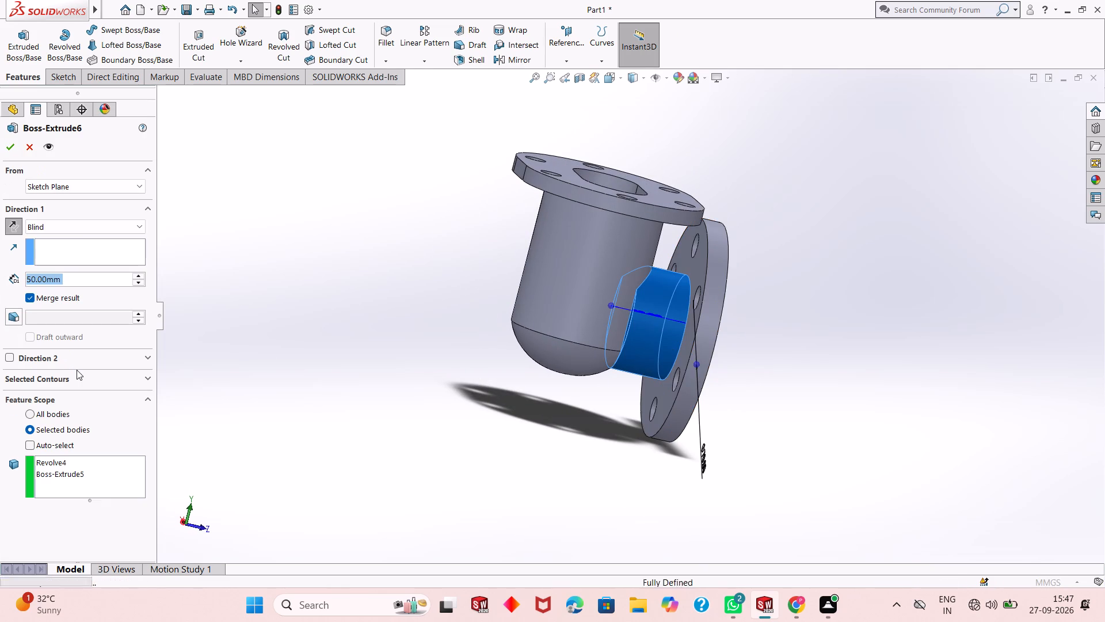
type("52")
key("Return")
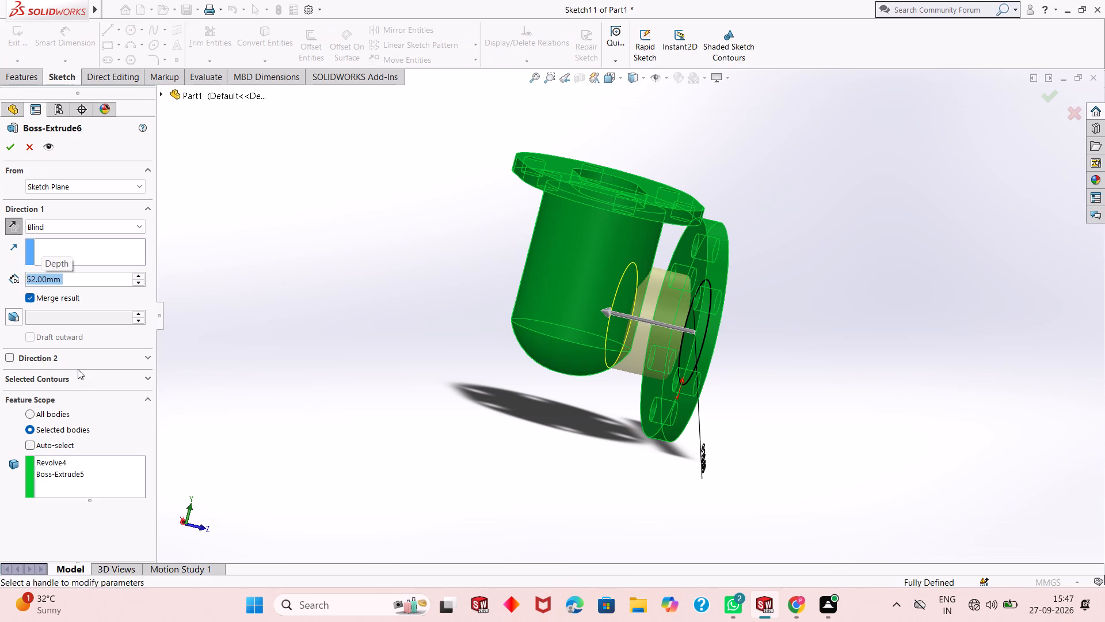
left_click(9, 150)
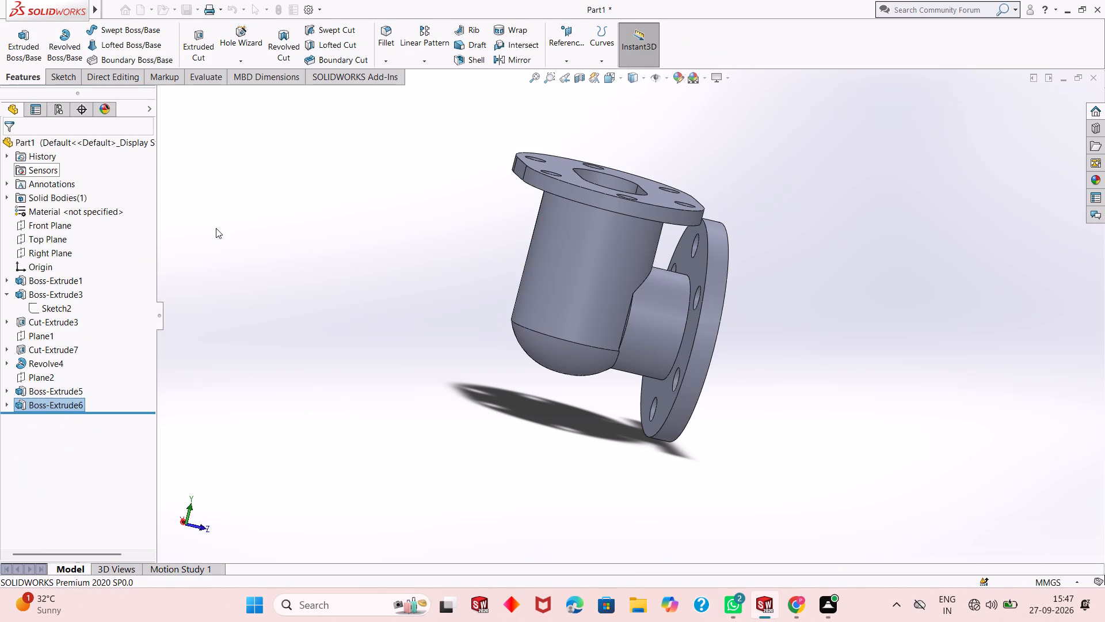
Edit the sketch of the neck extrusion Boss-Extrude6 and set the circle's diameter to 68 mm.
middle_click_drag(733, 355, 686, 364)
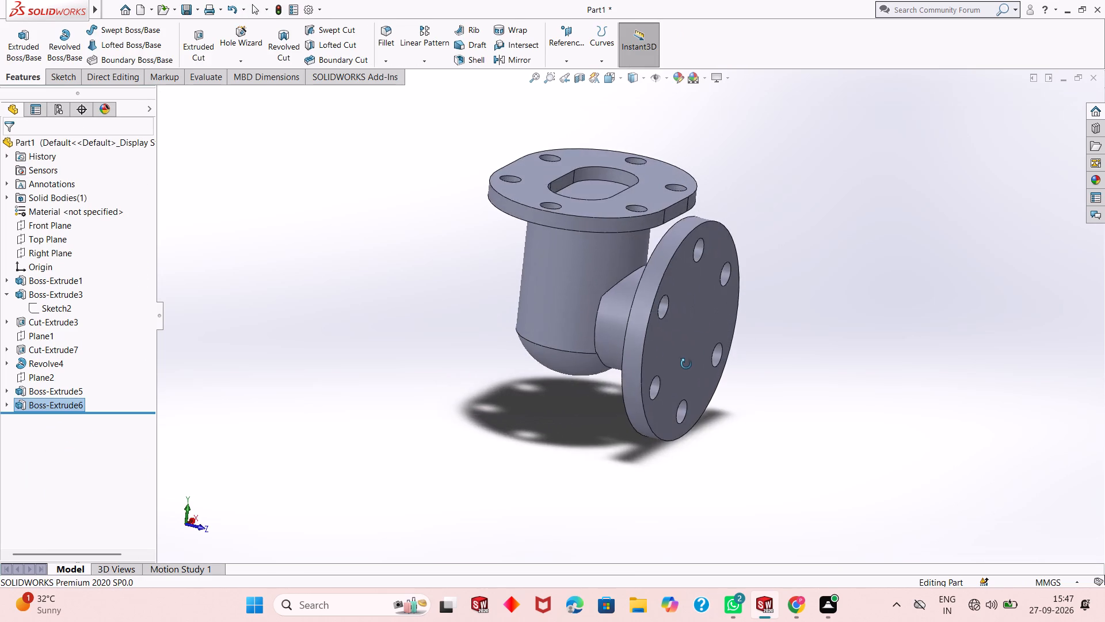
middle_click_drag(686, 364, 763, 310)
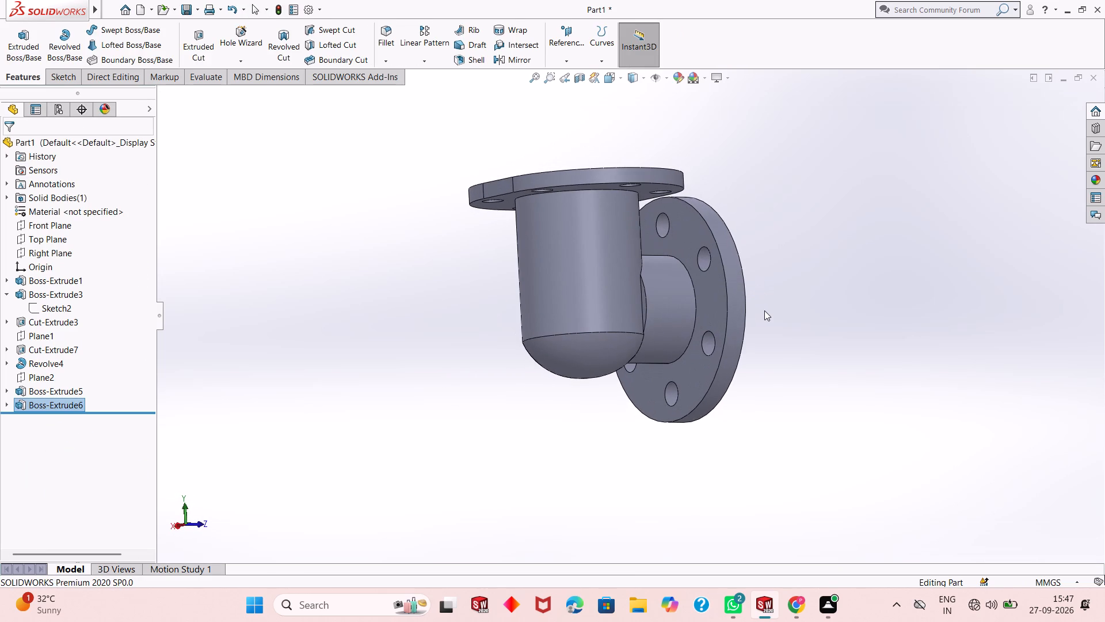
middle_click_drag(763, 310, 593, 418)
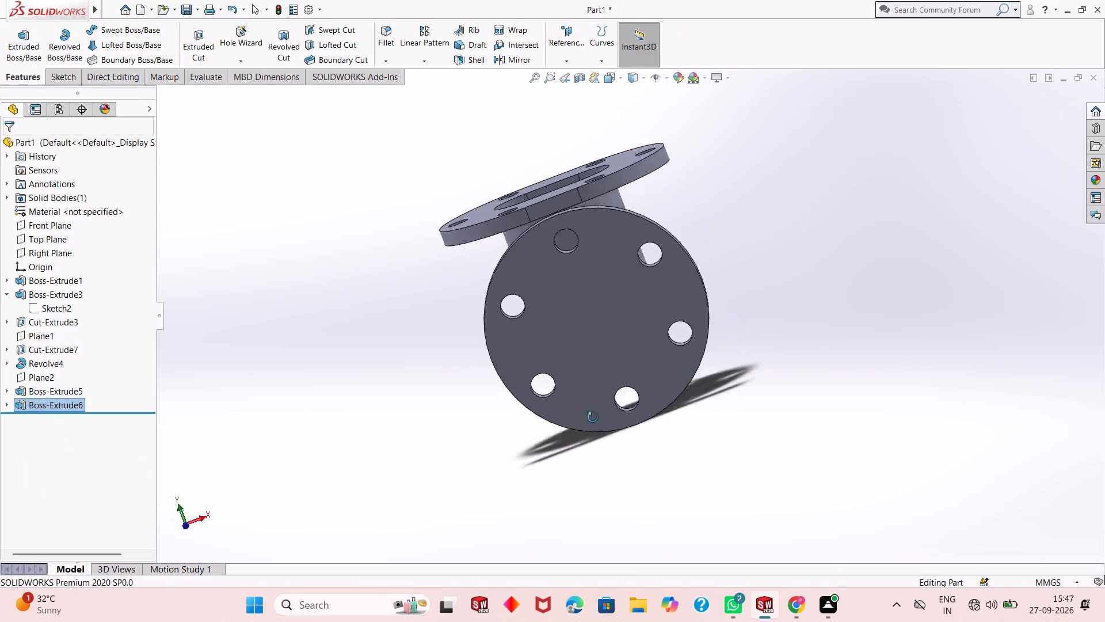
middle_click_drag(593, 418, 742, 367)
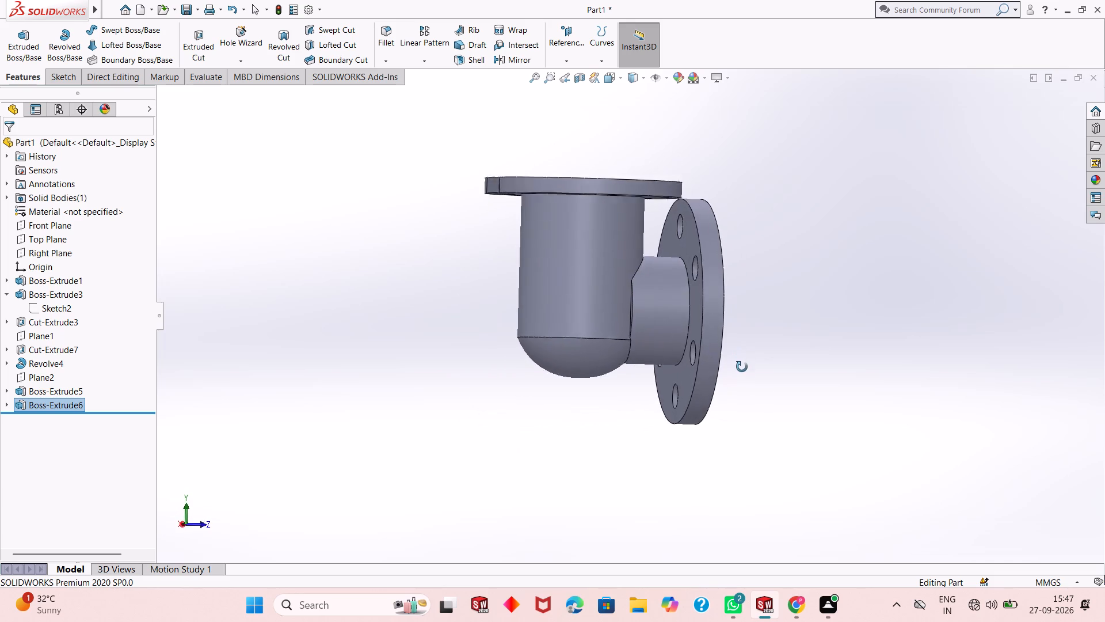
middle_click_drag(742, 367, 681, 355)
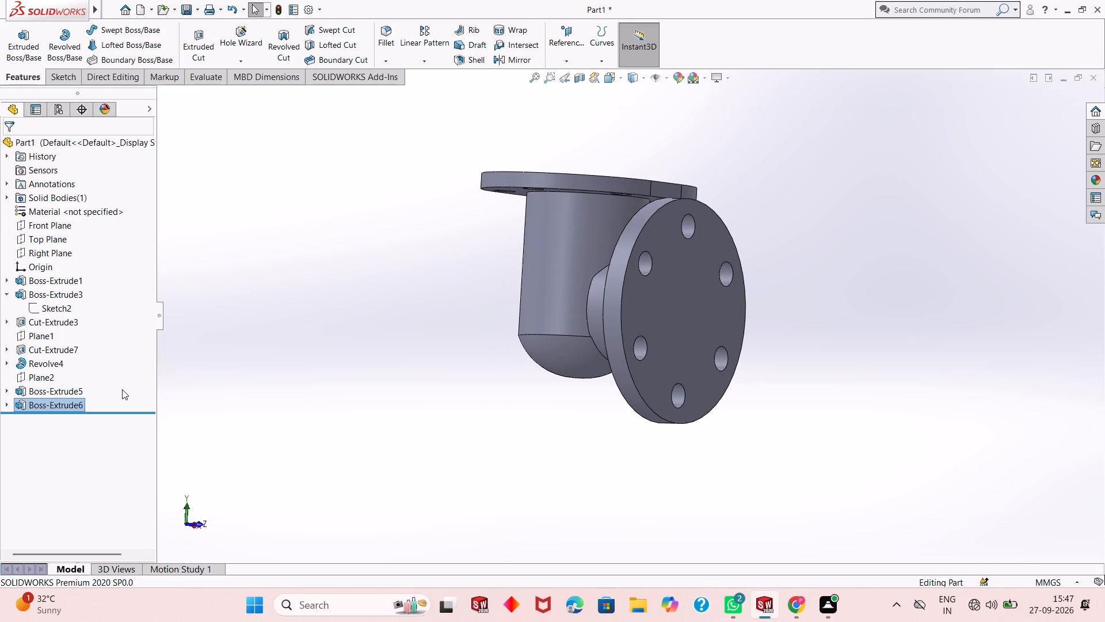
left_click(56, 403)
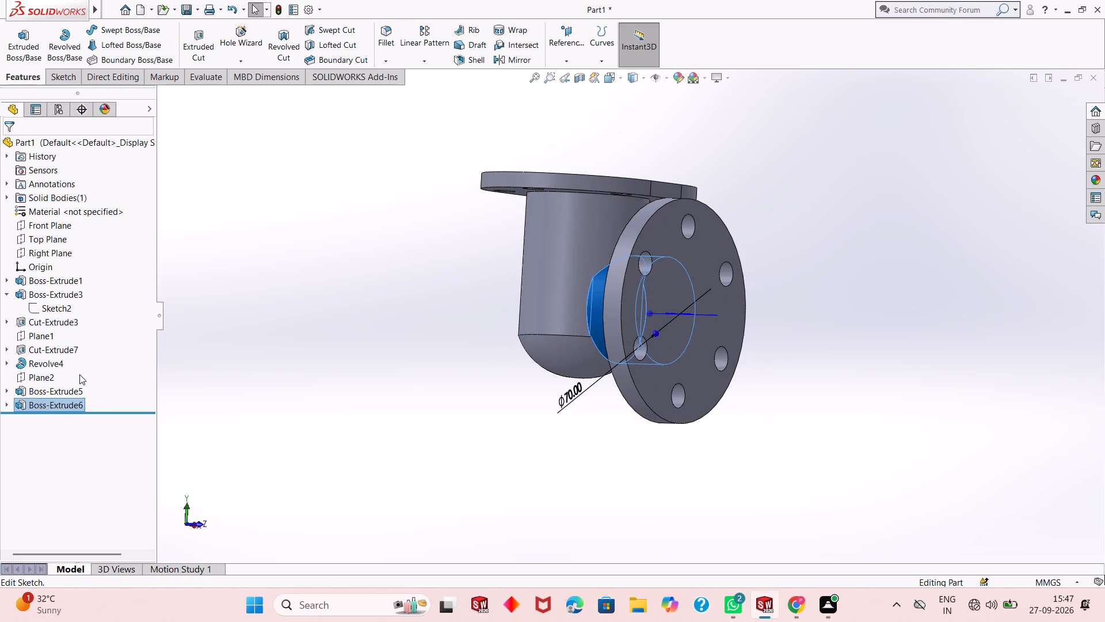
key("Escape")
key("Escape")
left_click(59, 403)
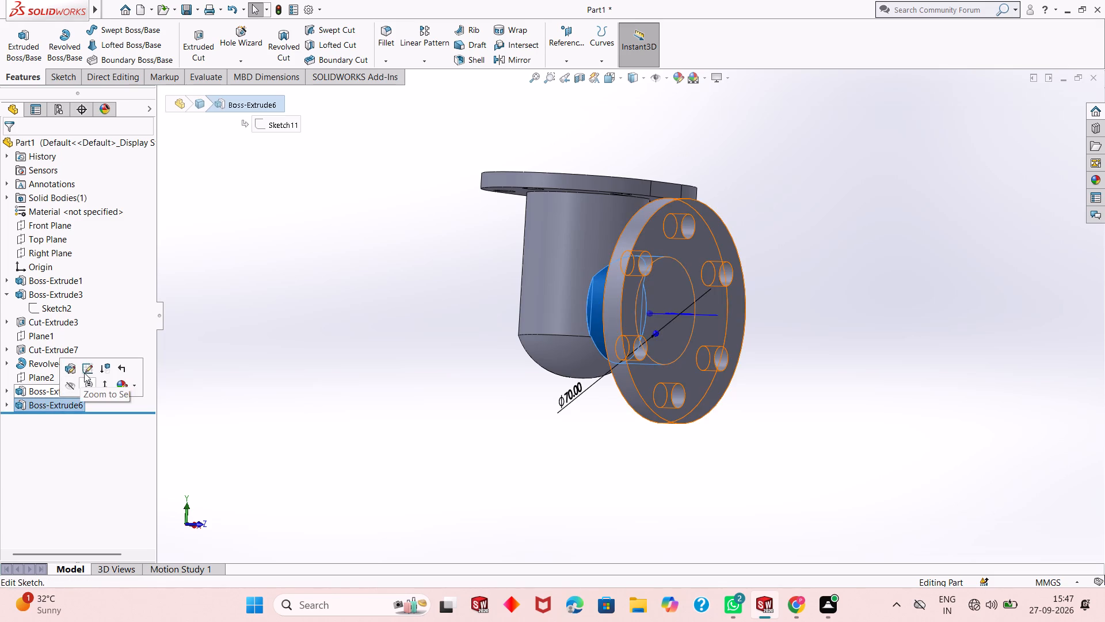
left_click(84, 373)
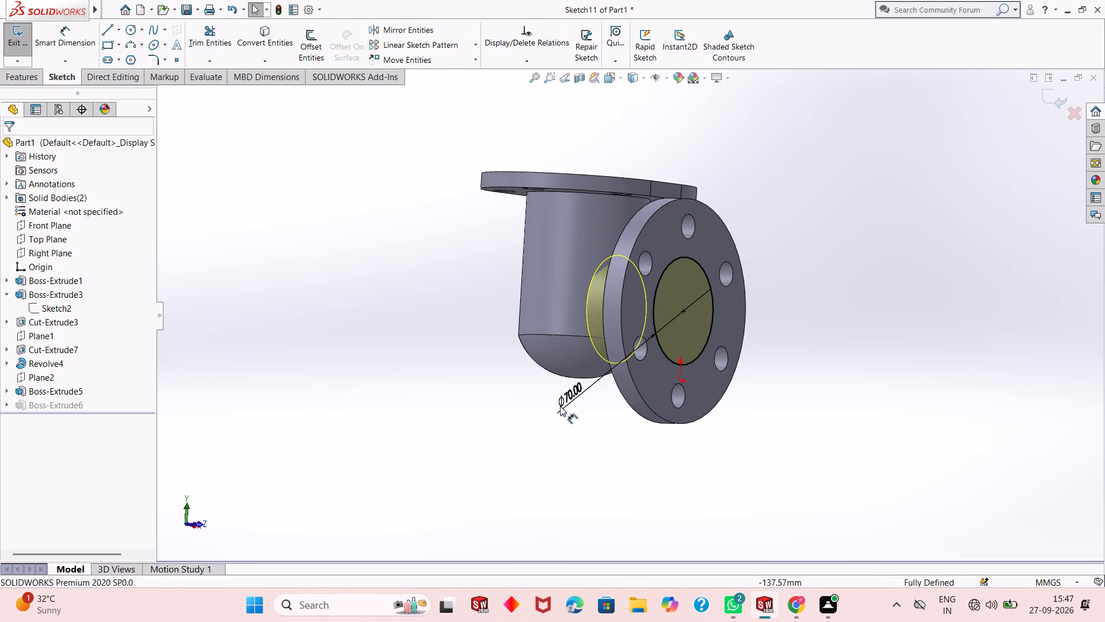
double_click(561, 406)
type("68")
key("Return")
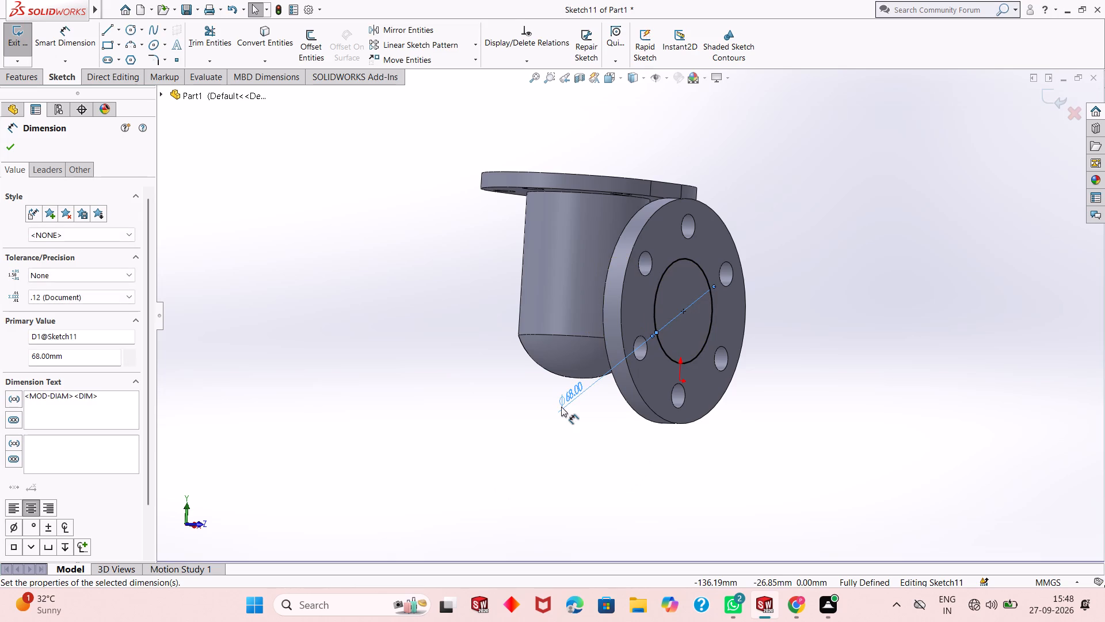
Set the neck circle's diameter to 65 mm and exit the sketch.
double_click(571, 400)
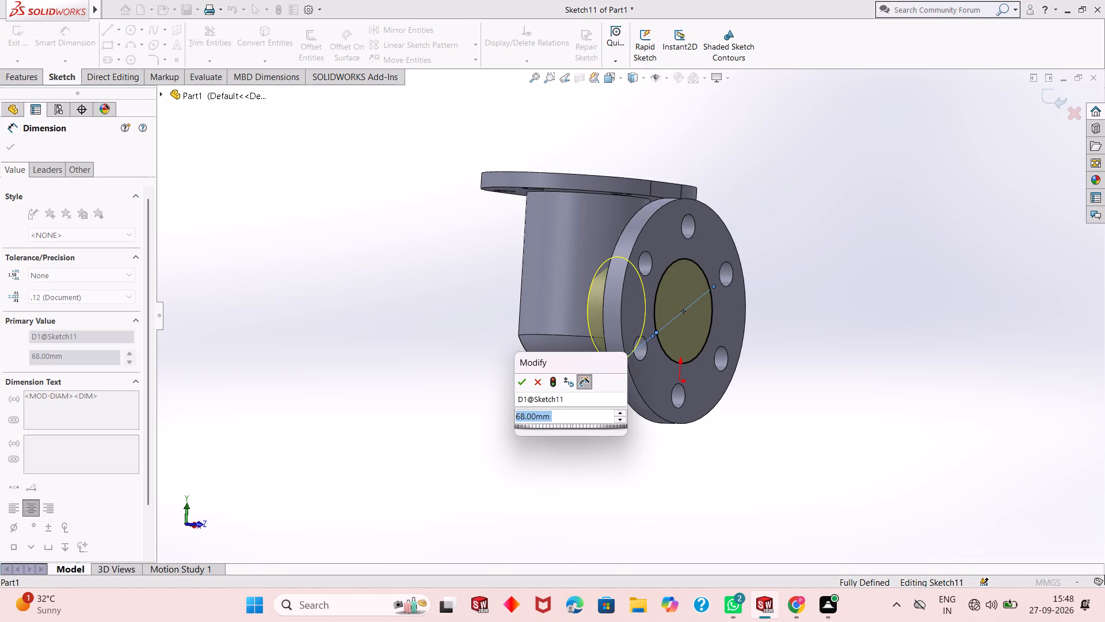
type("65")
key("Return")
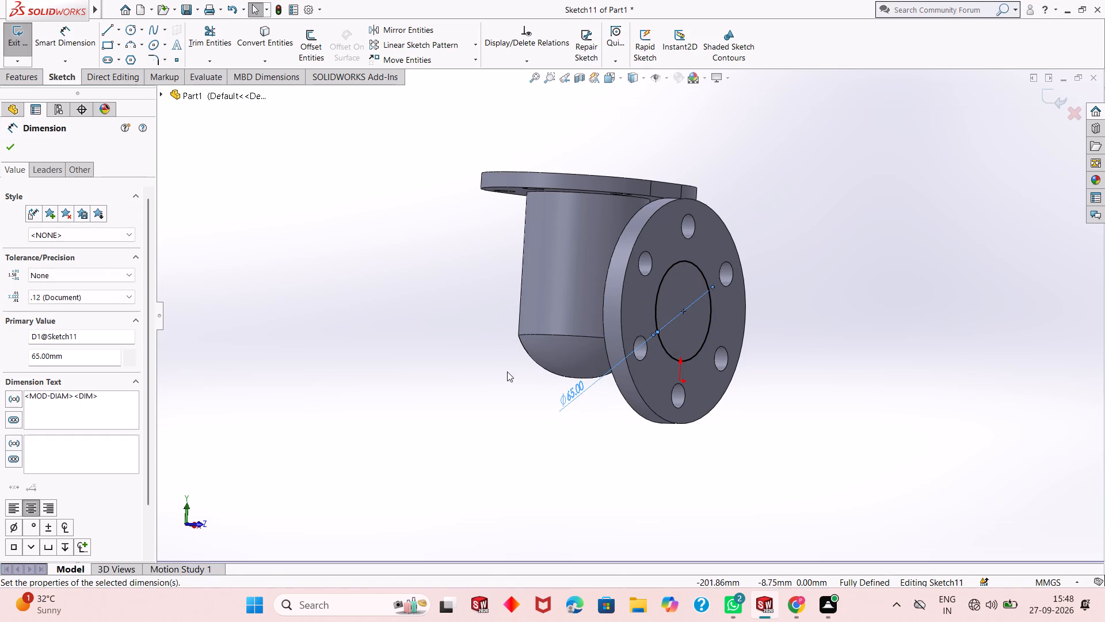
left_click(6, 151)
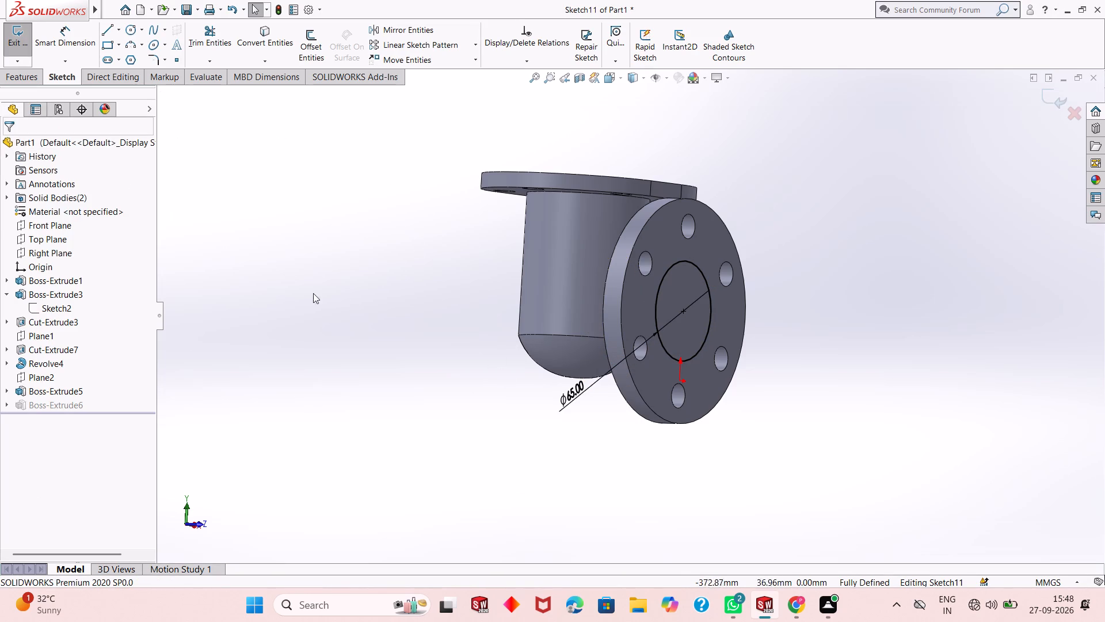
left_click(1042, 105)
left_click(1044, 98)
Edit the sketch of the neck extrusion Boss-Extrude6, set the circle's diameter to 60 mm and exit the sketch.
middle_click_drag(799, 331, 855, 291)
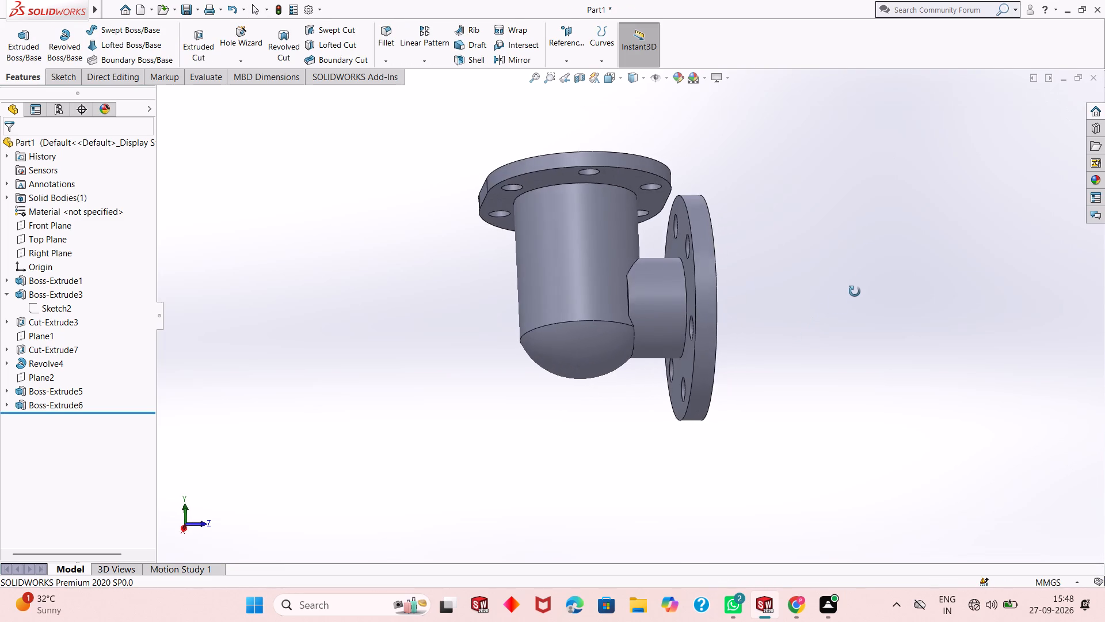
middle_click_drag(855, 291, 852, 359)
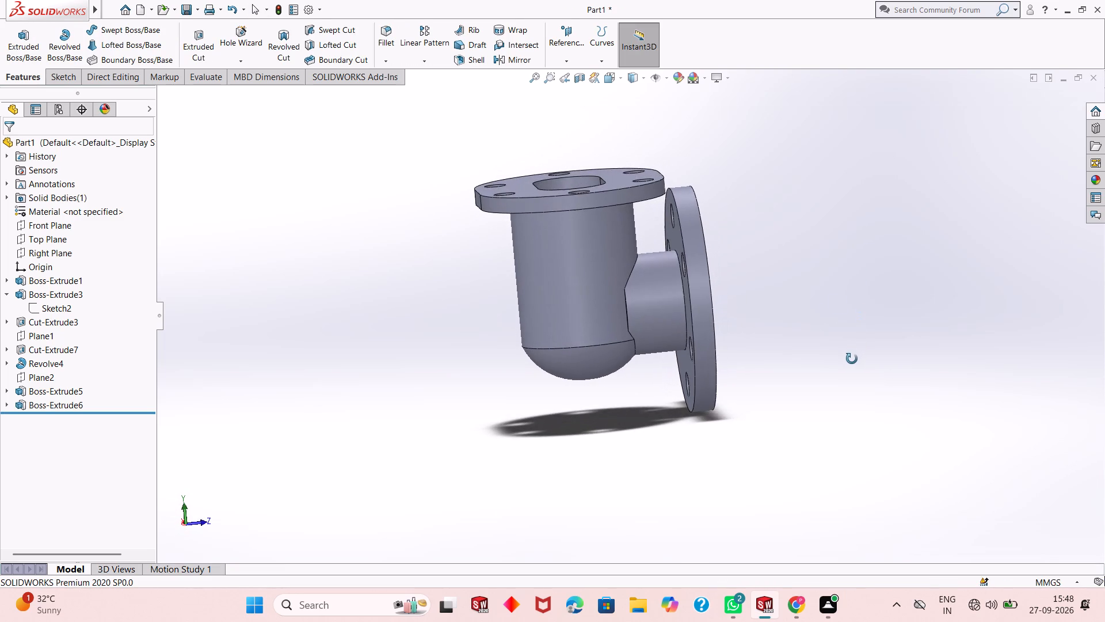
middle_click_drag(852, 359, 830, 331)
left_click(67, 405)
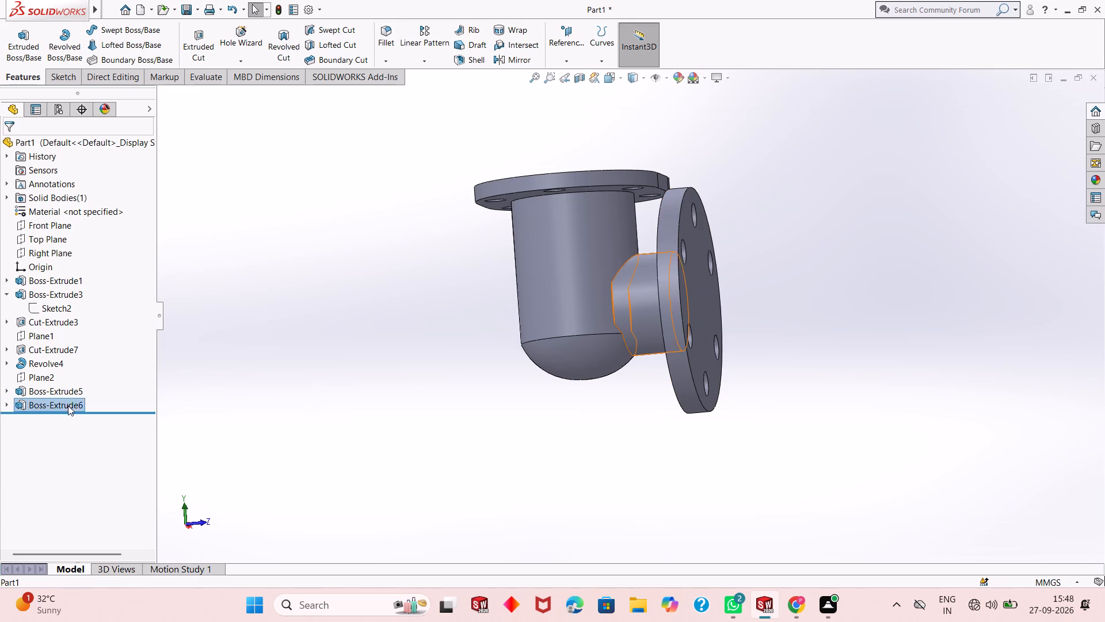
left_click(97, 374)
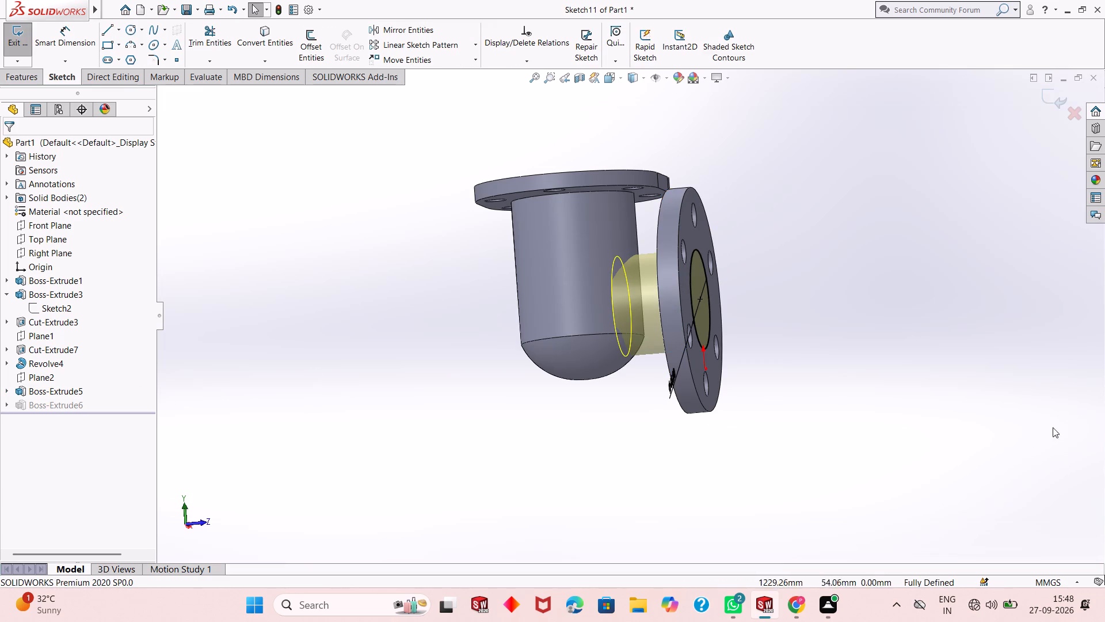
middle_click_drag(741, 332, 681, 409)
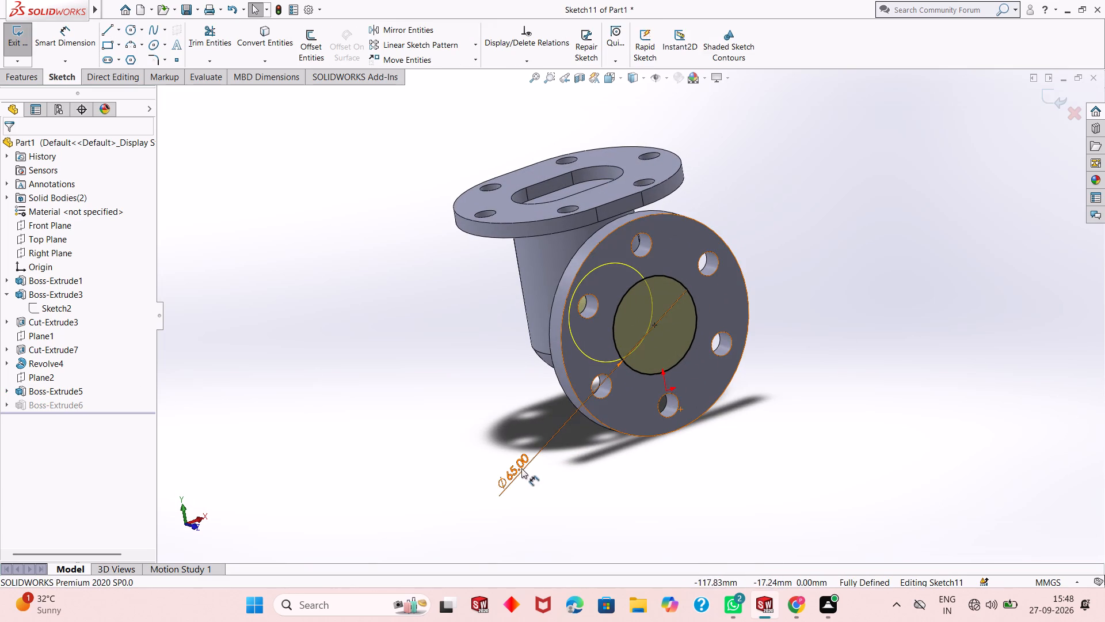
double_click(521, 469)
type("60")
key("Return")
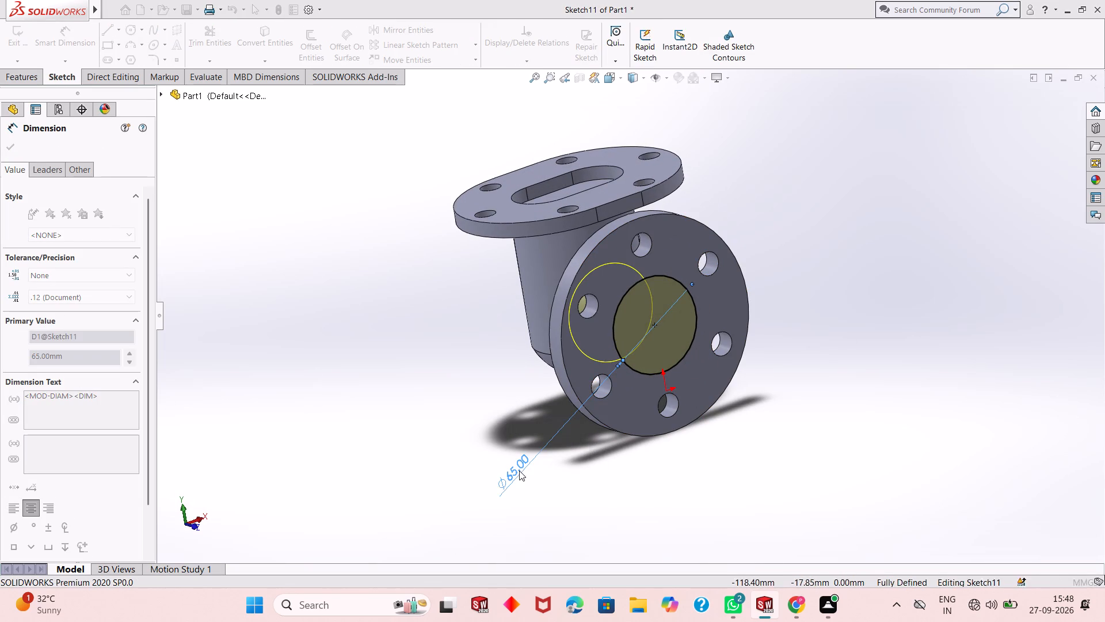
left_click(12, 149)
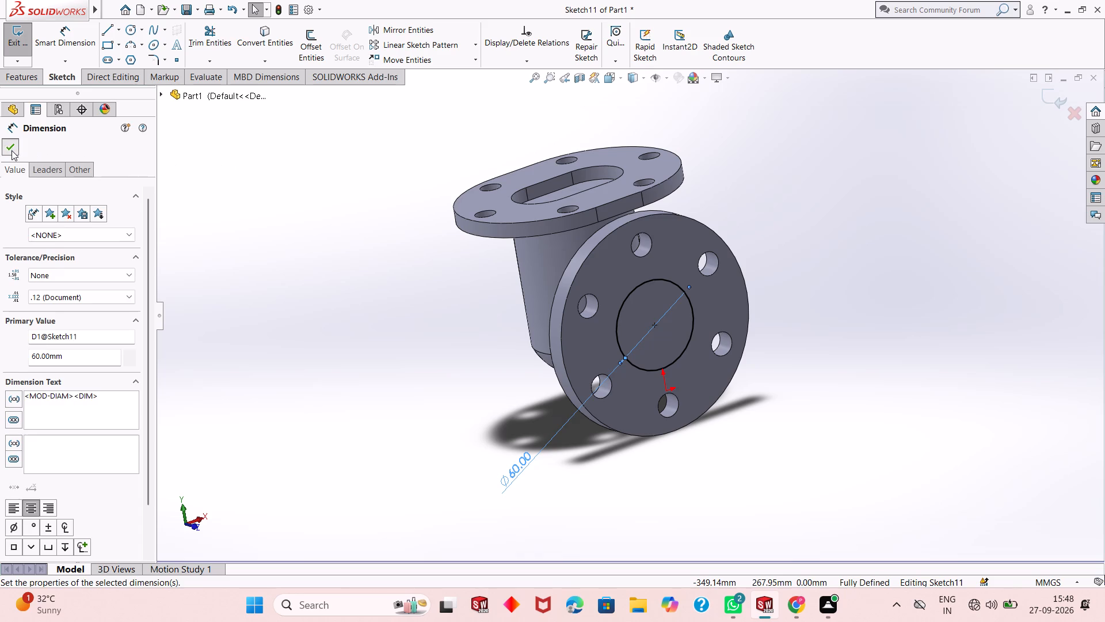
middle_click_drag(771, 428, 840, 381)
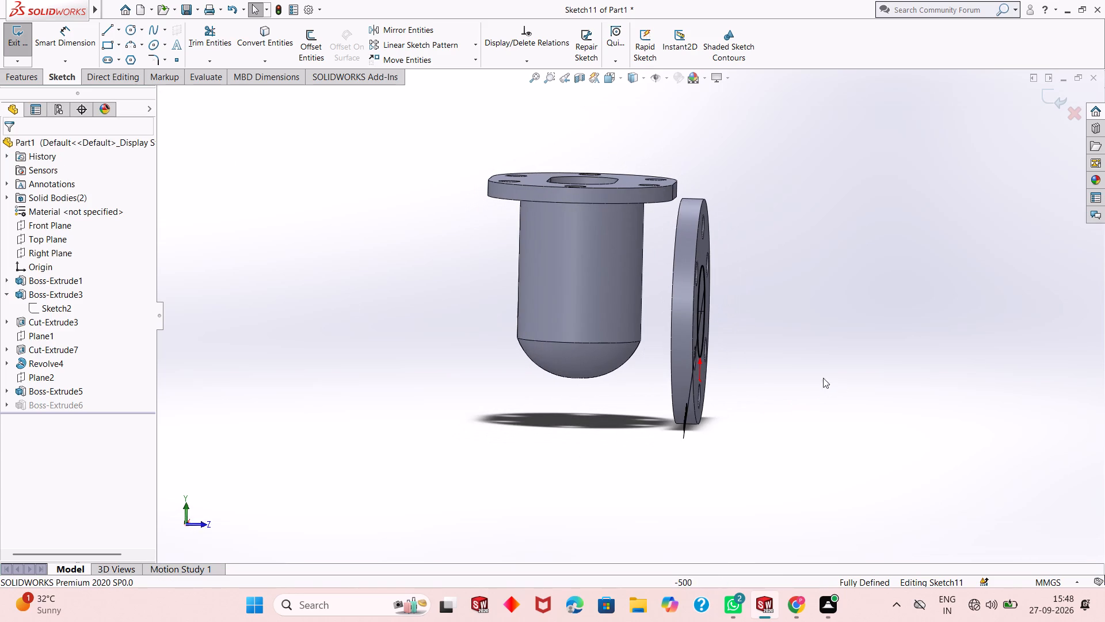
left_click(1049, 90)
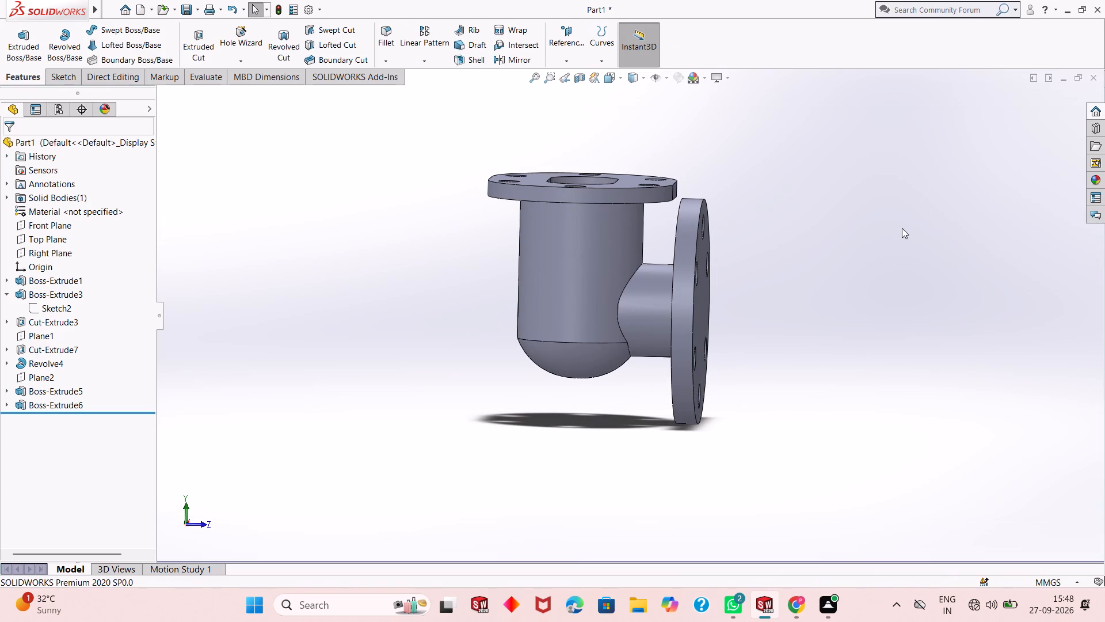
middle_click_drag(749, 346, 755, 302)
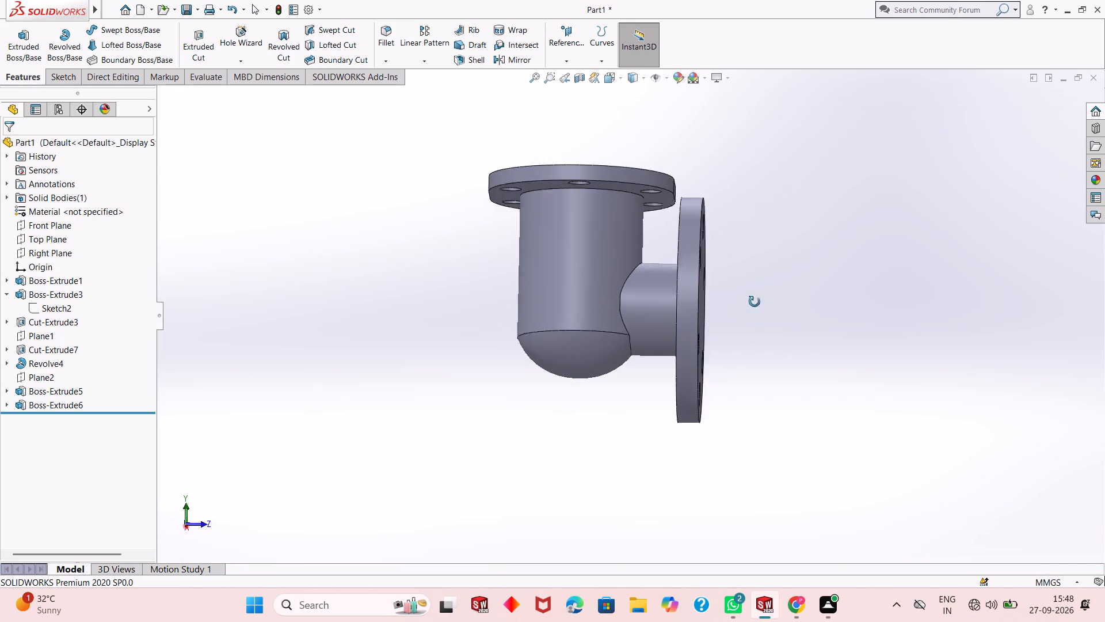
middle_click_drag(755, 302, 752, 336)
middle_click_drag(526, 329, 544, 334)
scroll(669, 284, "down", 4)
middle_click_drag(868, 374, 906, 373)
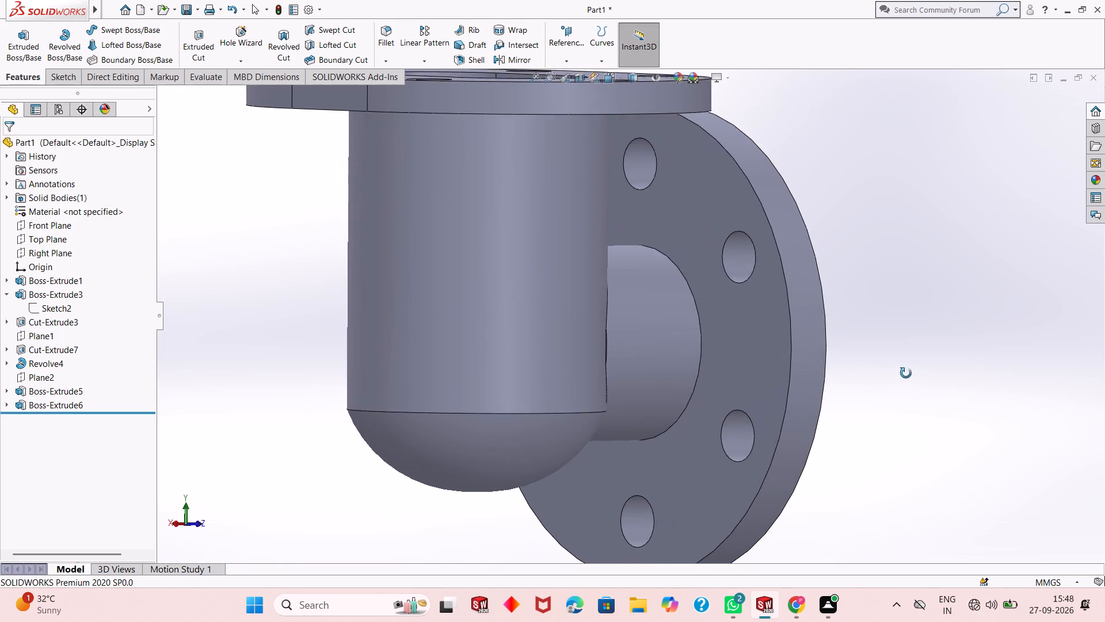
Edit the neck extrusion Boss-Extrude6, try blind depths of 59 mm and 53 mm, and accept a depth of 54 mm.
middle_click_drag(906, 373, 906, 373)
scroll(687, 358, "down", 3)
middle_click_drag(760, 355, 739, 359)
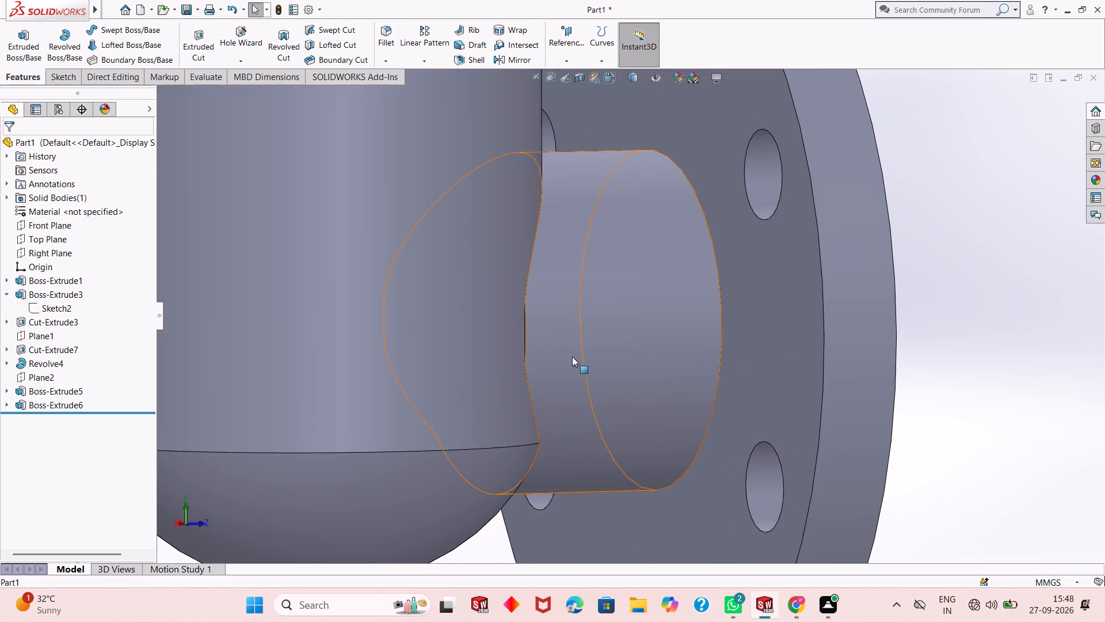
scroll(569, 356, "up", 3)
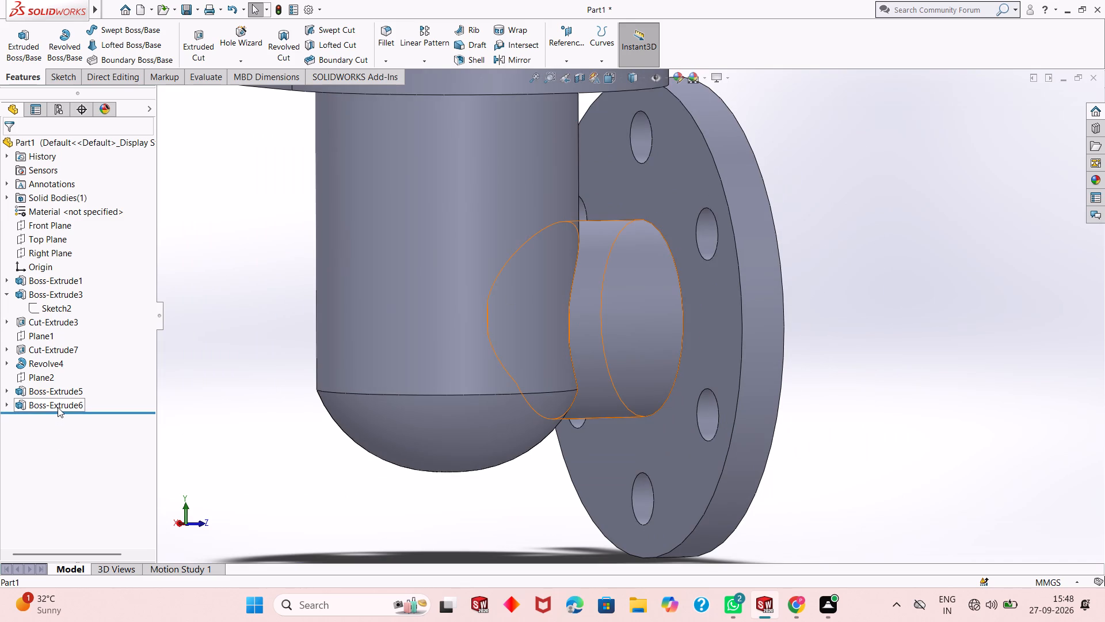
left_click(58, 407)
left_click(70, 372)
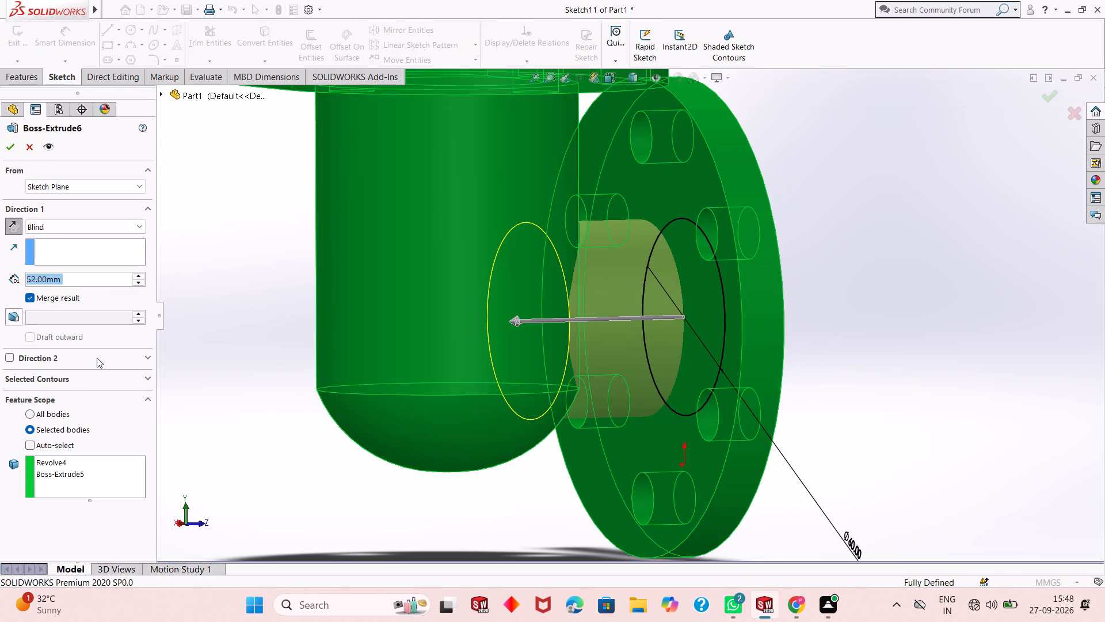
type("59")
key("Return")
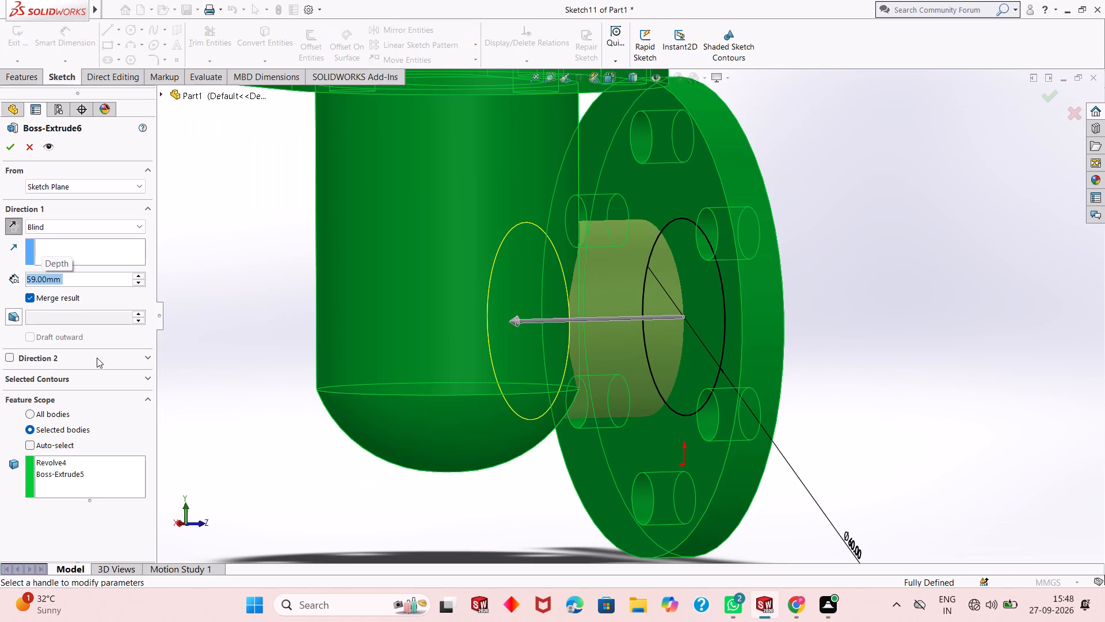
key("BackSpace")
key("BackSpace")
key("BackSpace")
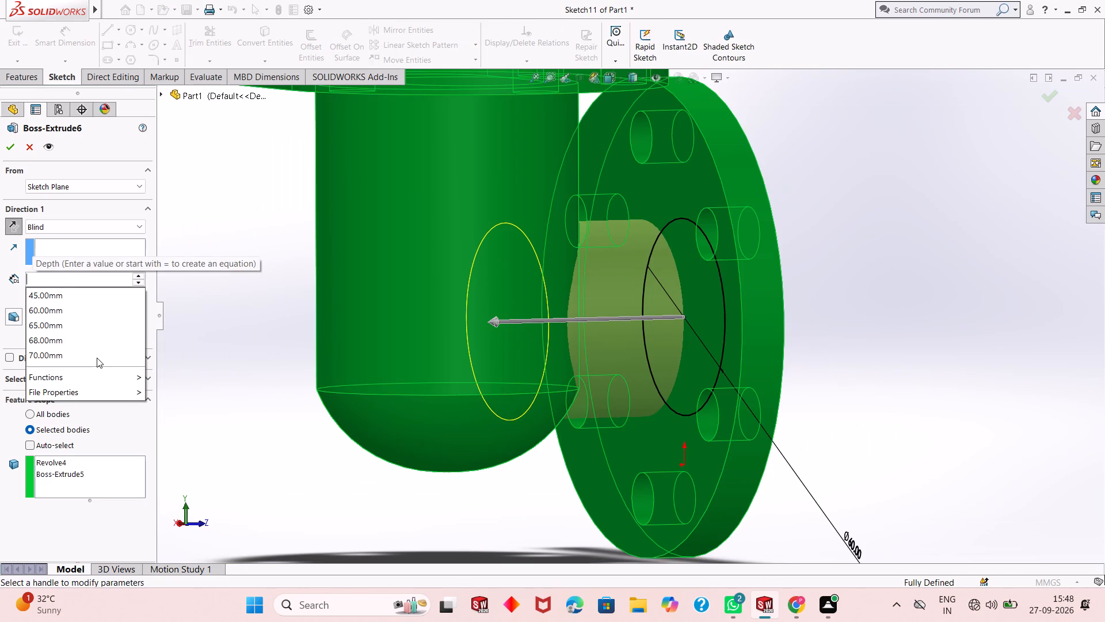
type("53")
key("Return")
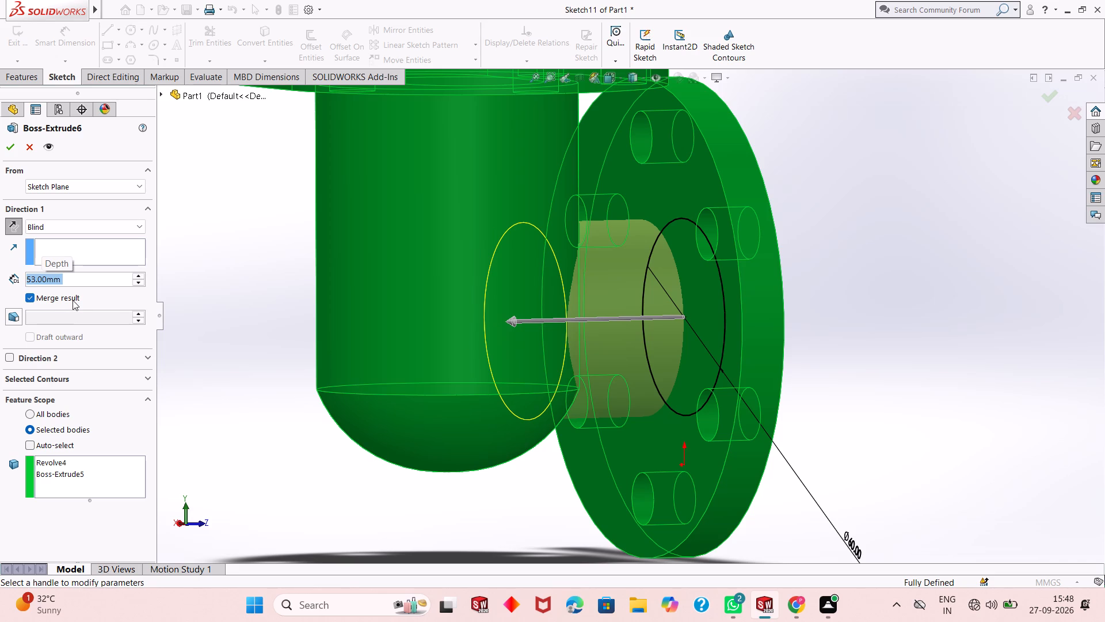
type("54")
key("Return")
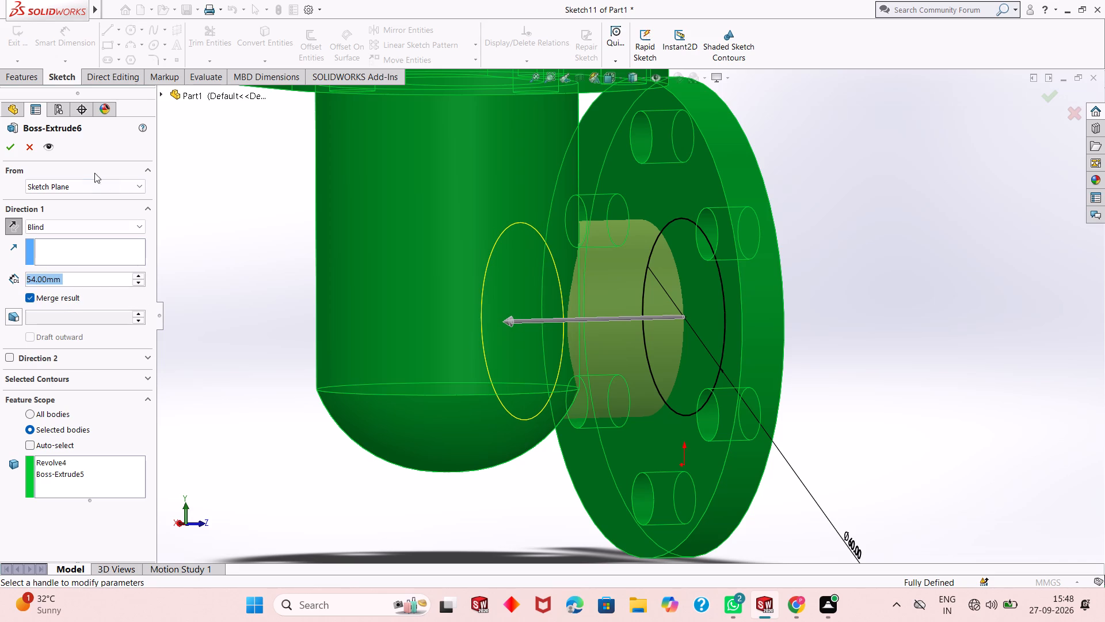
left_click(8, 148)
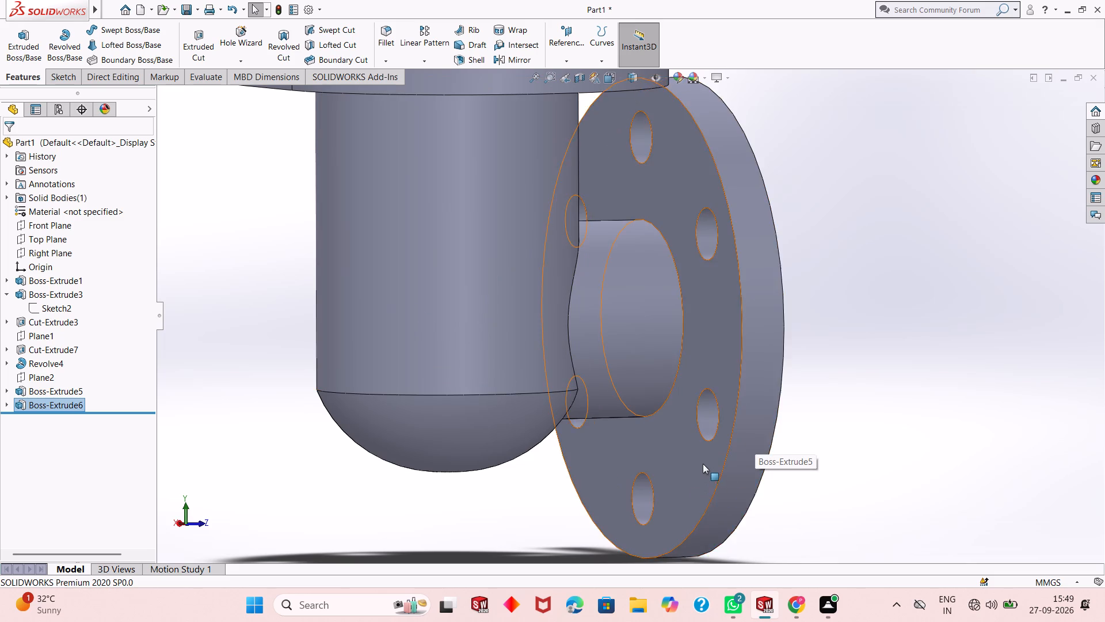
Examine the model from all around, checking how the neck joins the side flange to the round-ended cylinder.
scroll(703, 464, "up", 1)
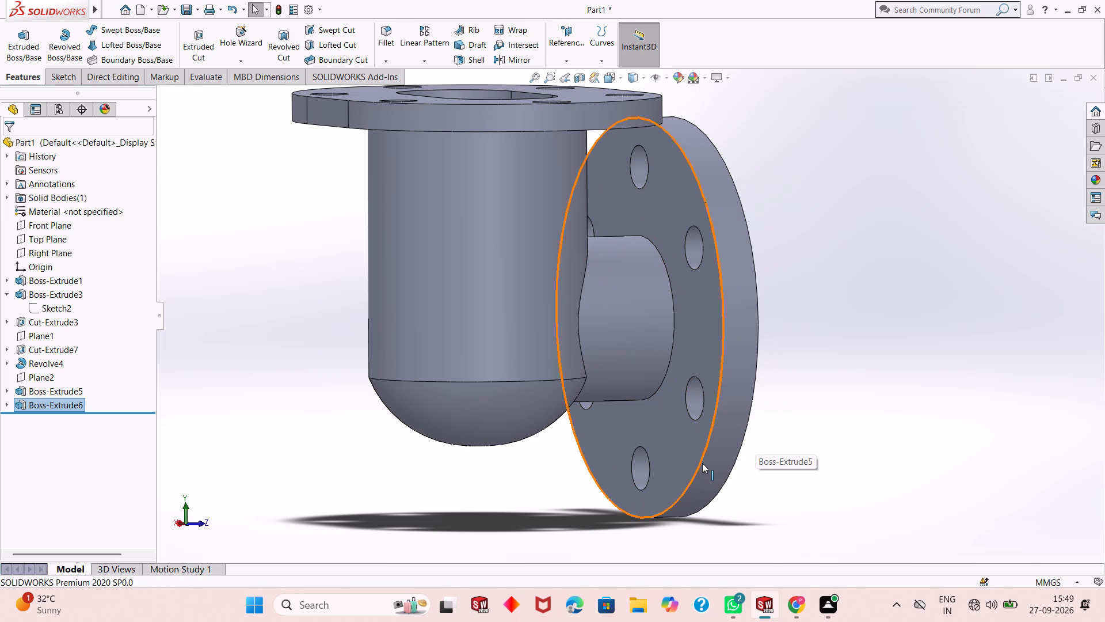
scroll(712, 469, "up", 2)
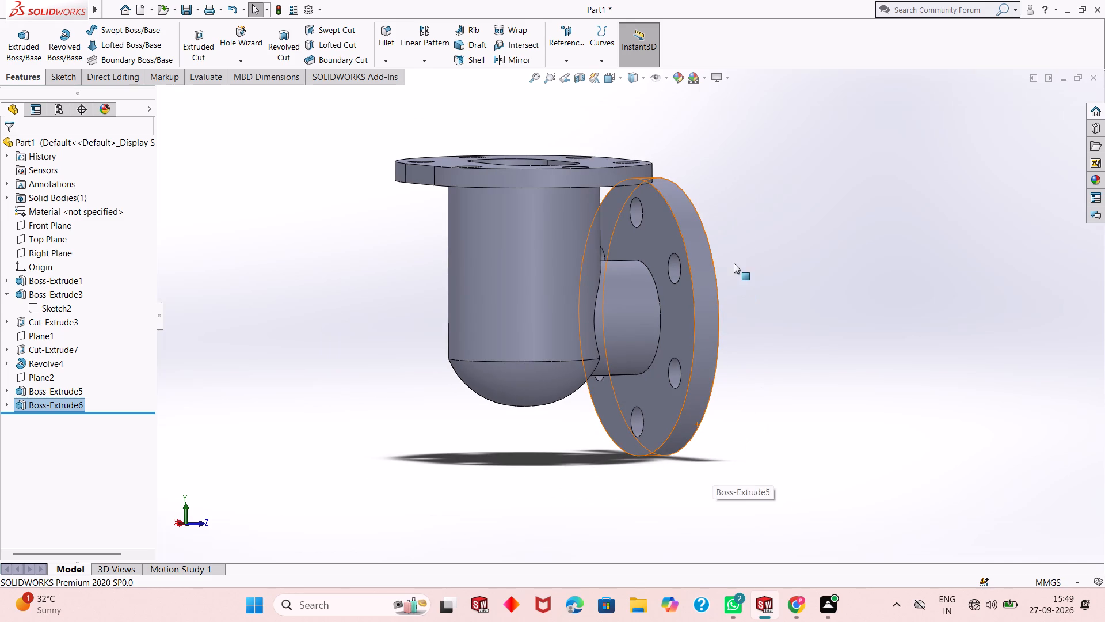
scroll(726, 260, "down", 1)
scroll(669, 320, "up", 1)
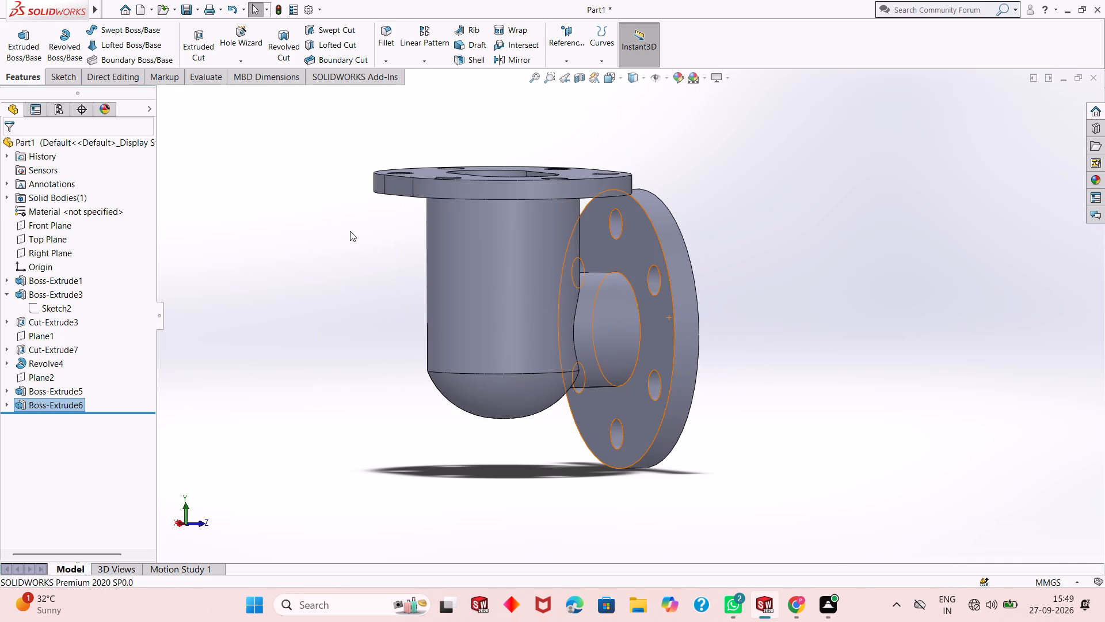
scroll(351, 231, "down", 2)
scroll(603, 314, "up", 1)
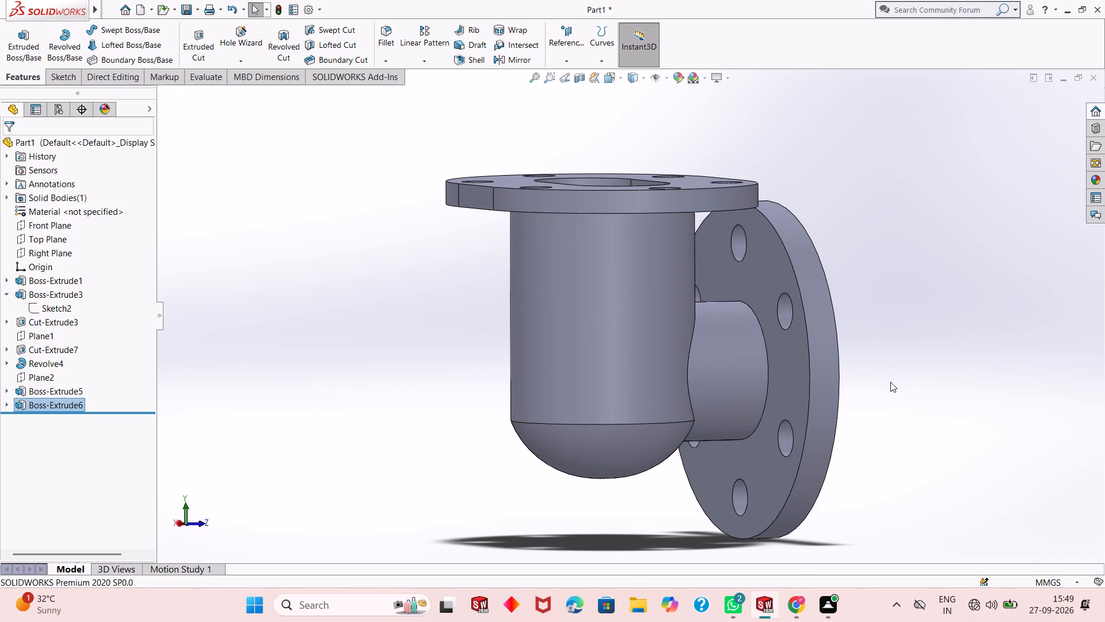
middle_click_drag(885, 371, 841, 378)
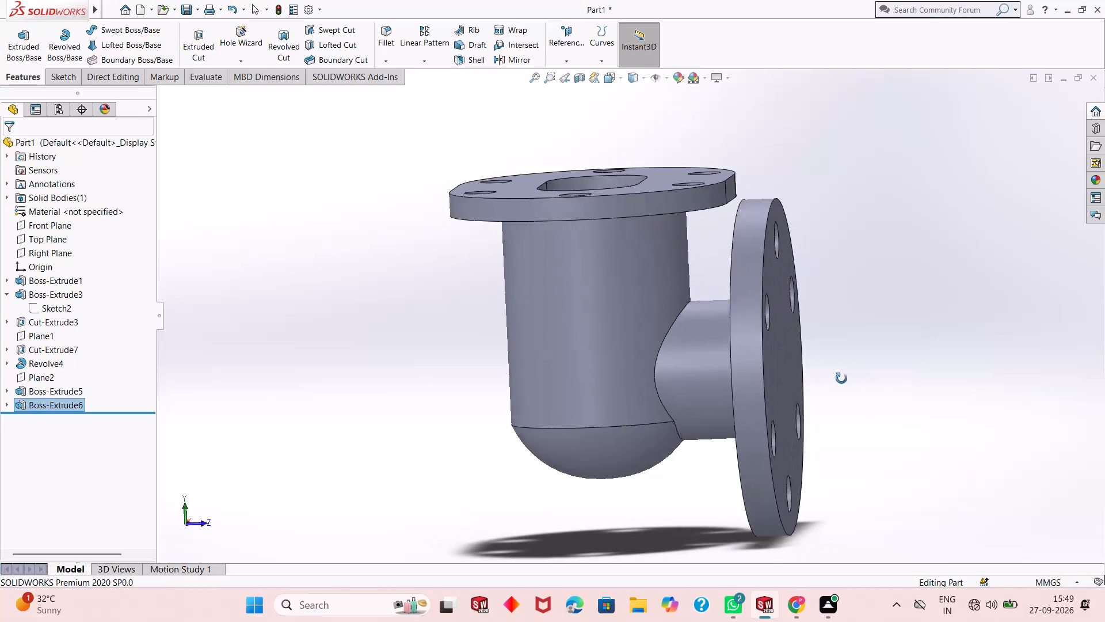
middle_click_drag(841, 378, 979, 363)
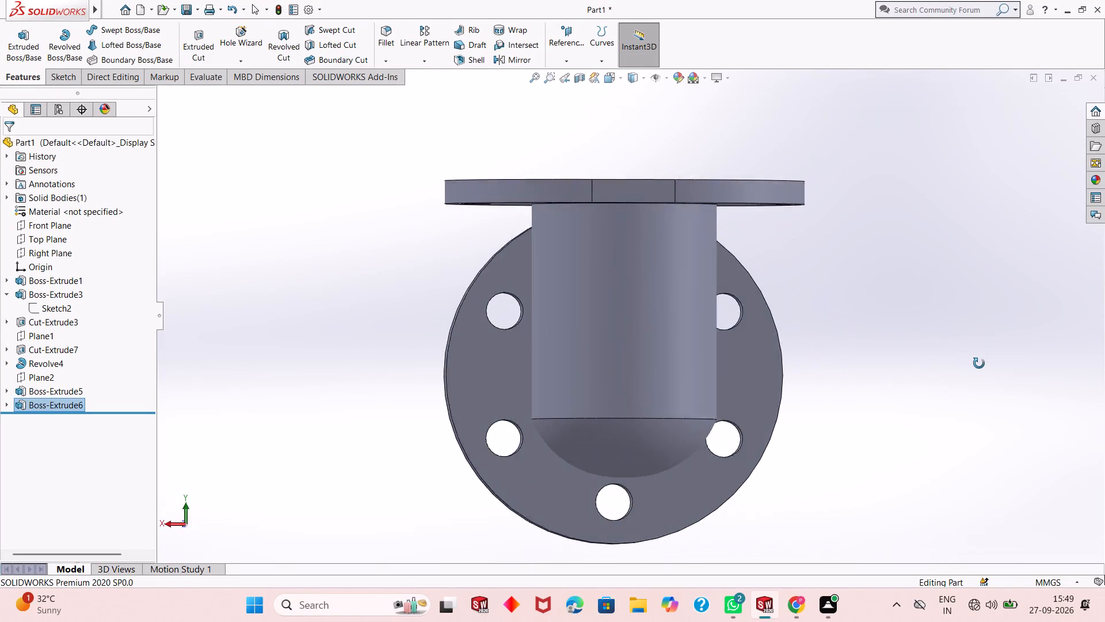
middle_click_drag(979, 363, 944, 363)
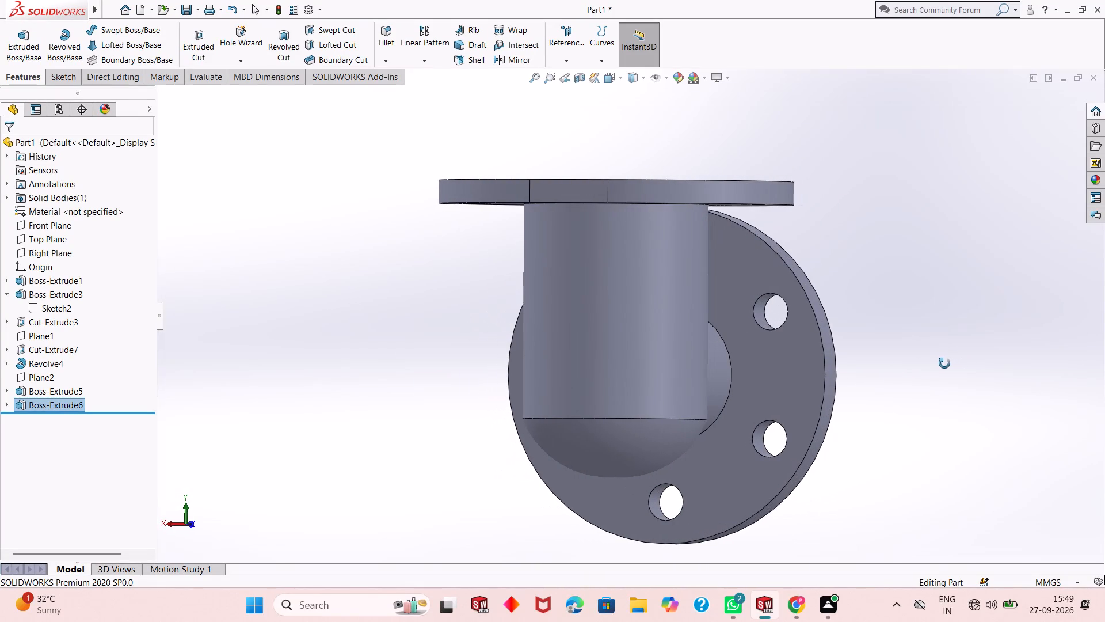
middle_click_drag(944, 363, 923, 365)
middle_click_drag(923, 365, 711, 369)
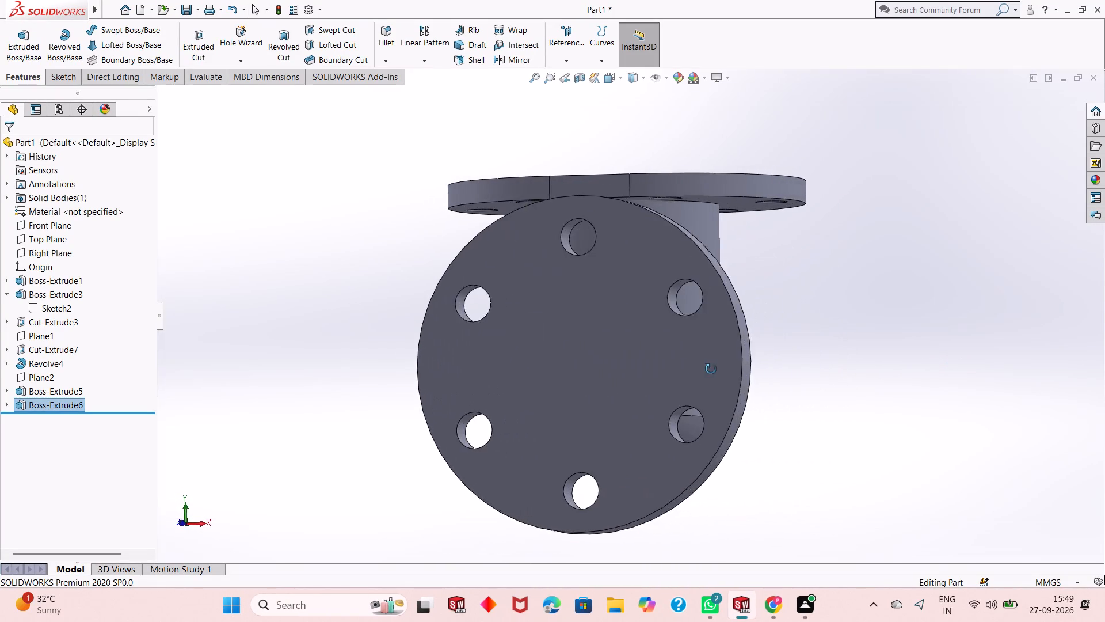
middle_click_drag(711, 369, 638, 411)
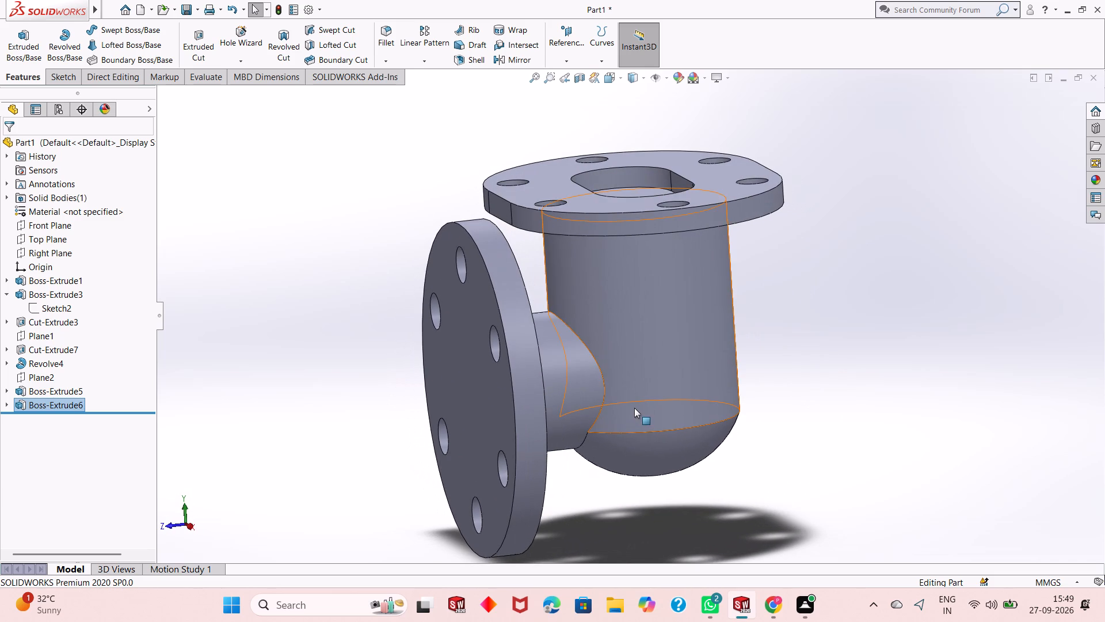
scroll(634, 408, "up", 2)
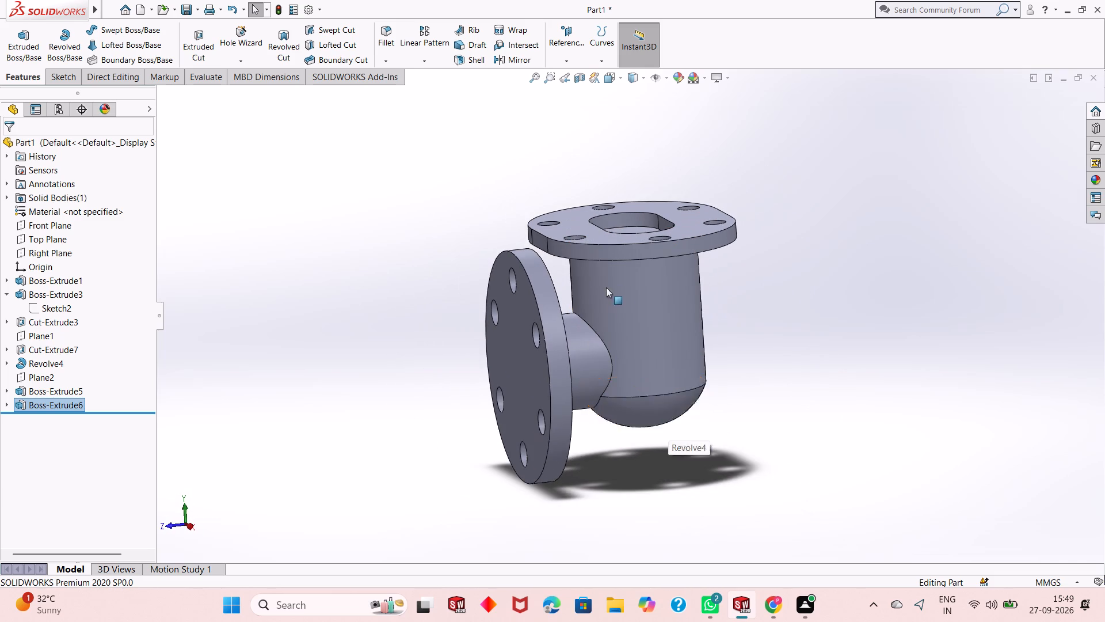
scroll(612, 301, "down", 2)
middle_click_drag(824, 436, 822, 414)
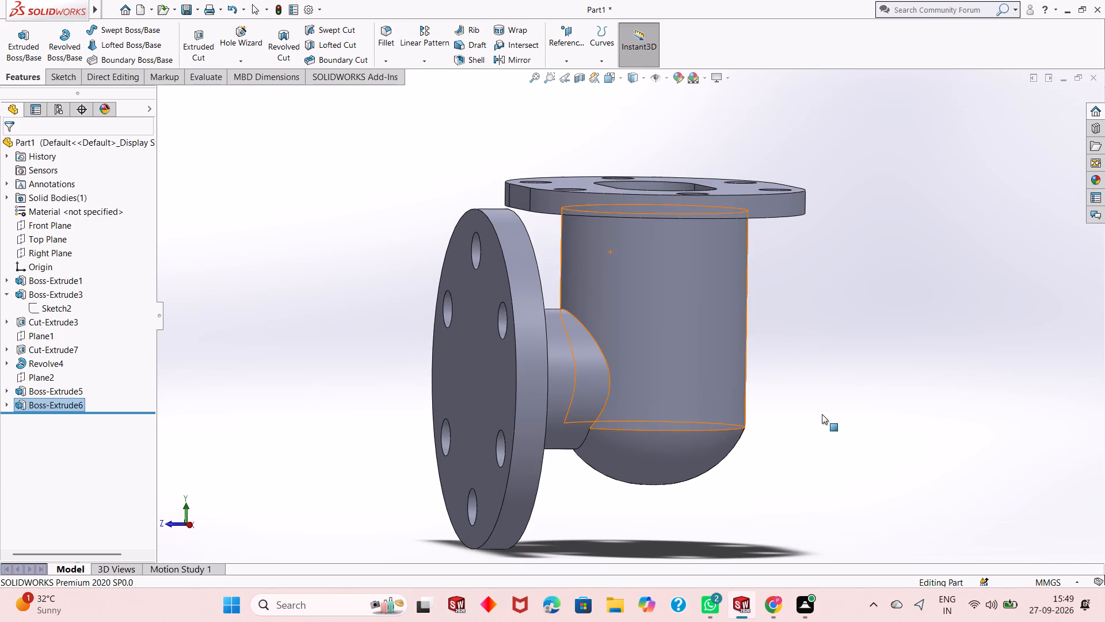
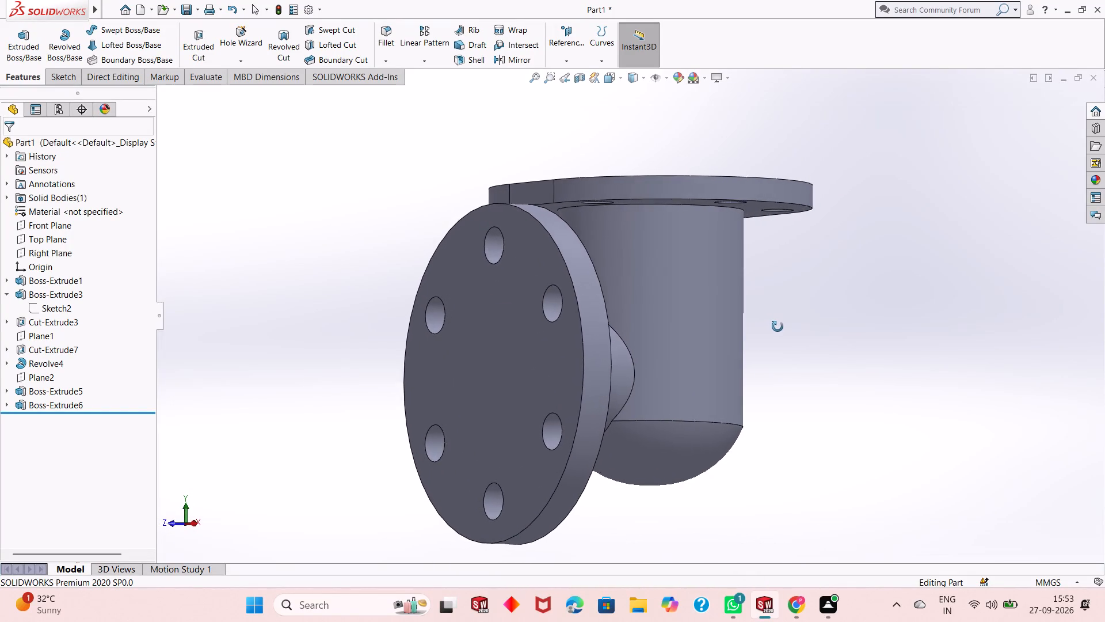
Examine the round side flange from several angles and review the extrusion settings of Boss-Extrude6.
middle_click_drag(777, 348, 800, 345)
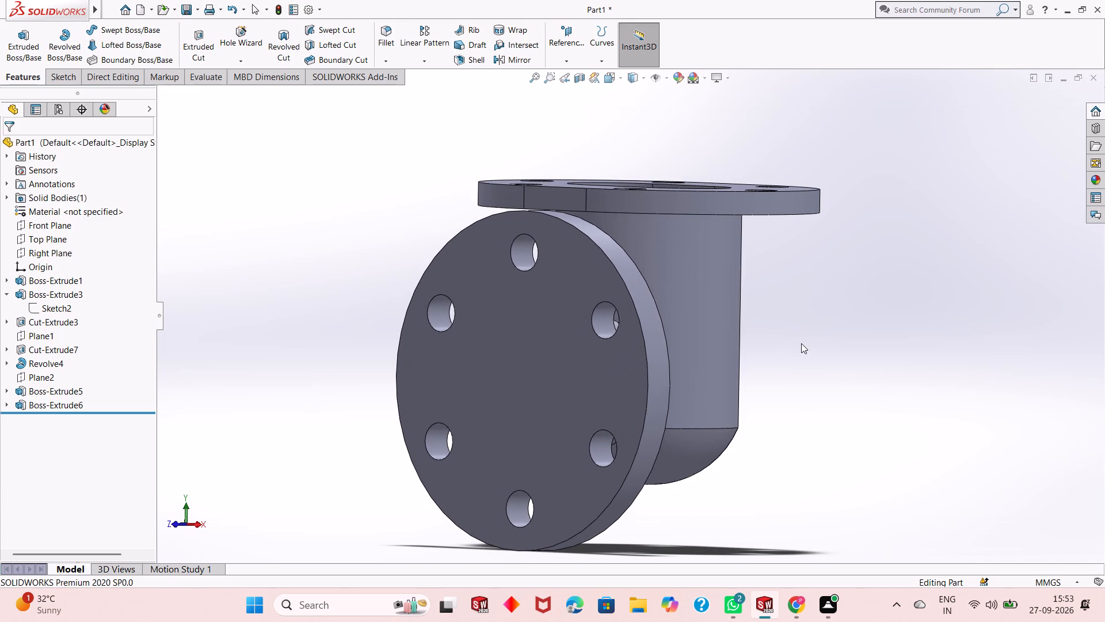
middle_click_drag(764, 364, 849, 396)
scroll(847, 382, "up", 2)
left_click(672, 371)
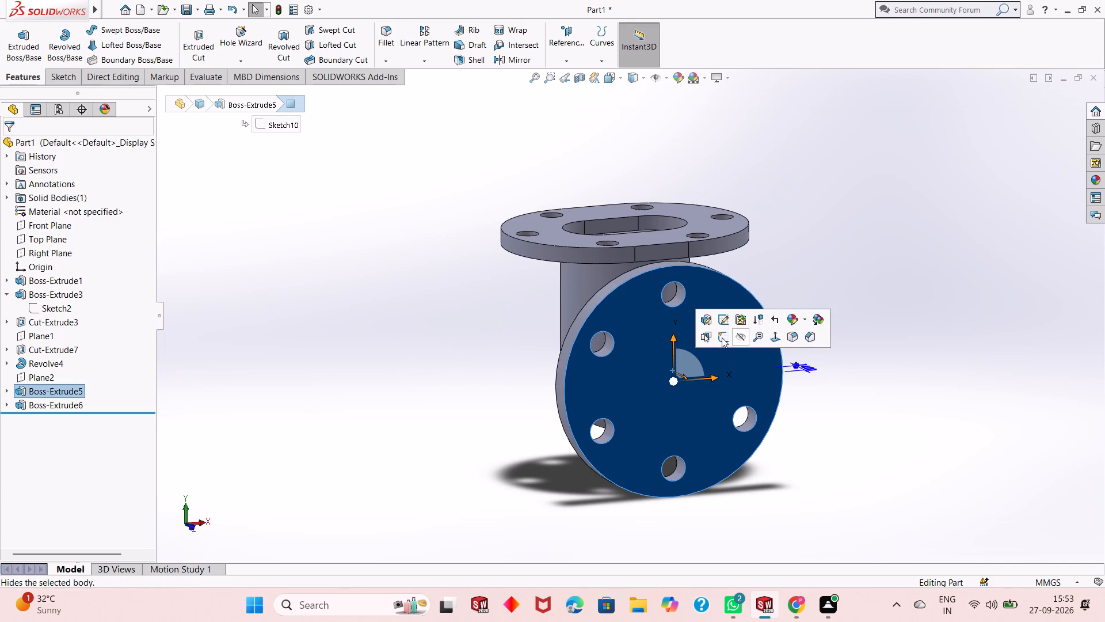
key("Escape")
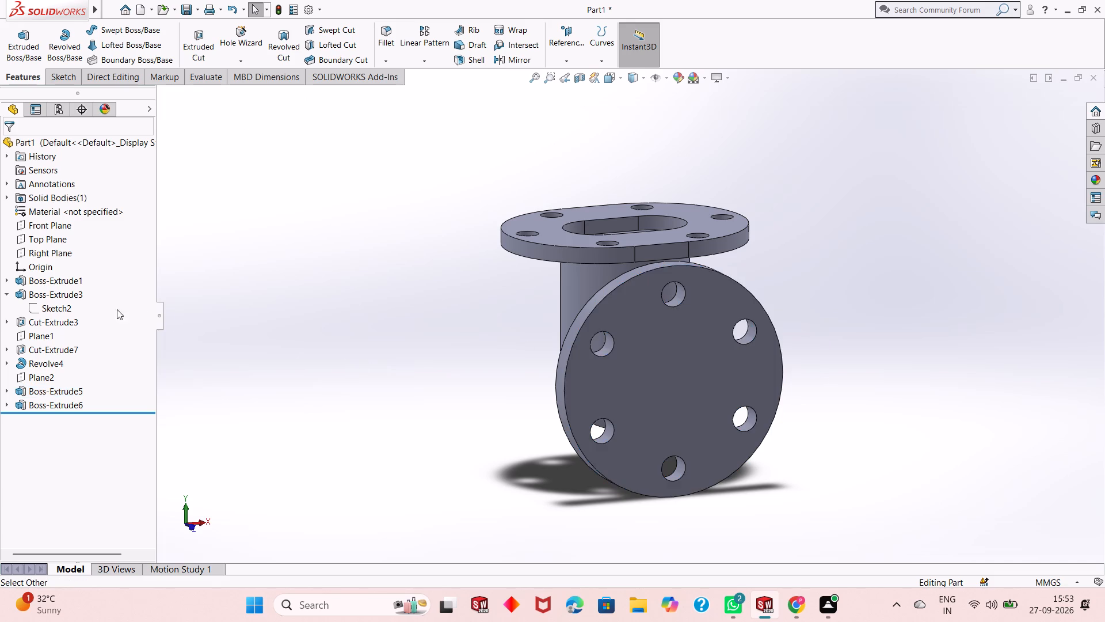
key("Escape")
left_click(70, 407)
left_click(82, 375)
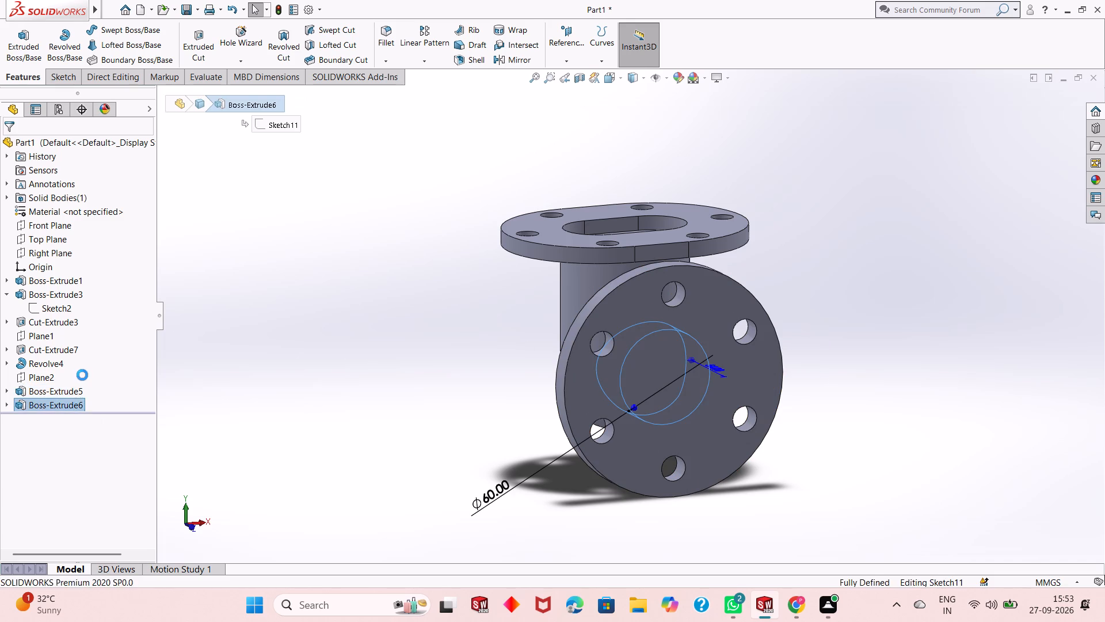
key("Escape")
key("Escape")
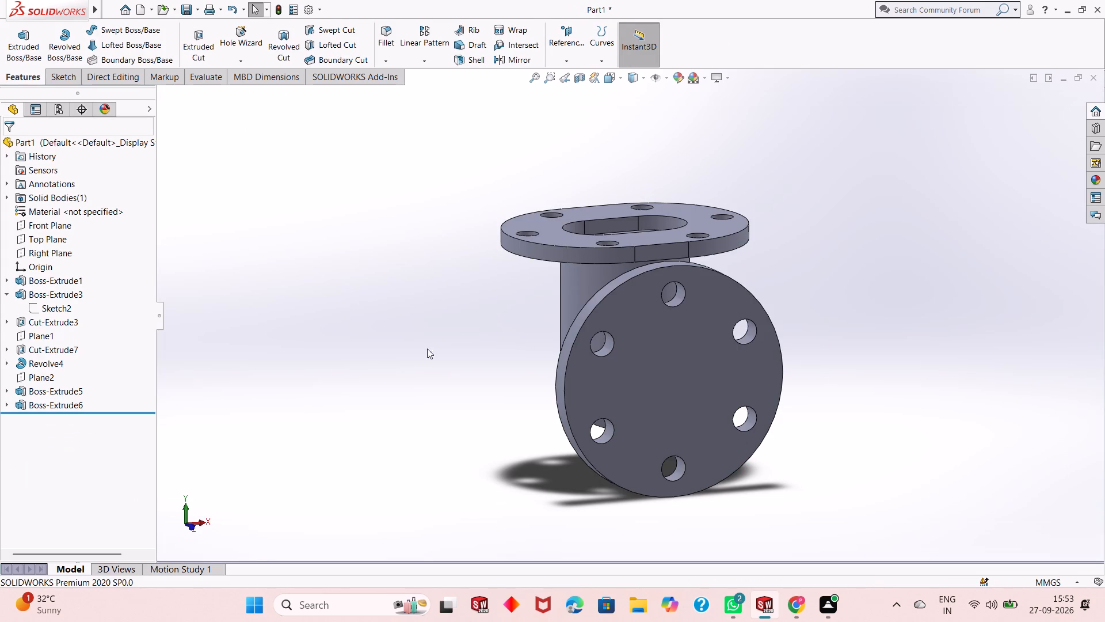
middle_click_drag(445, 364, 433, 342)
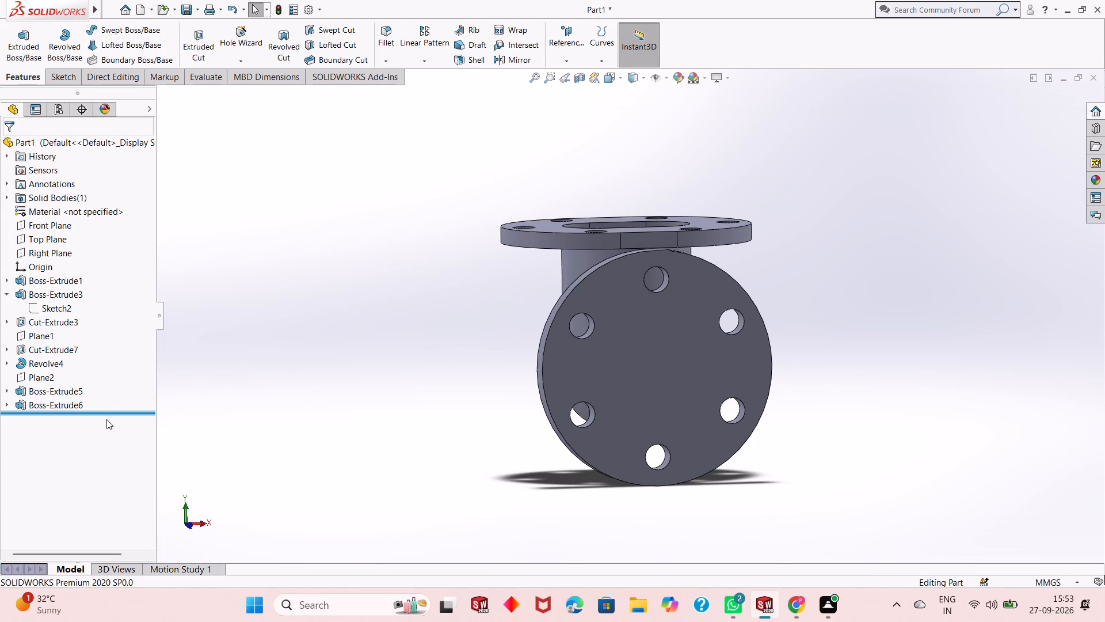
left_click(83, 405)
left_click(94, 376)
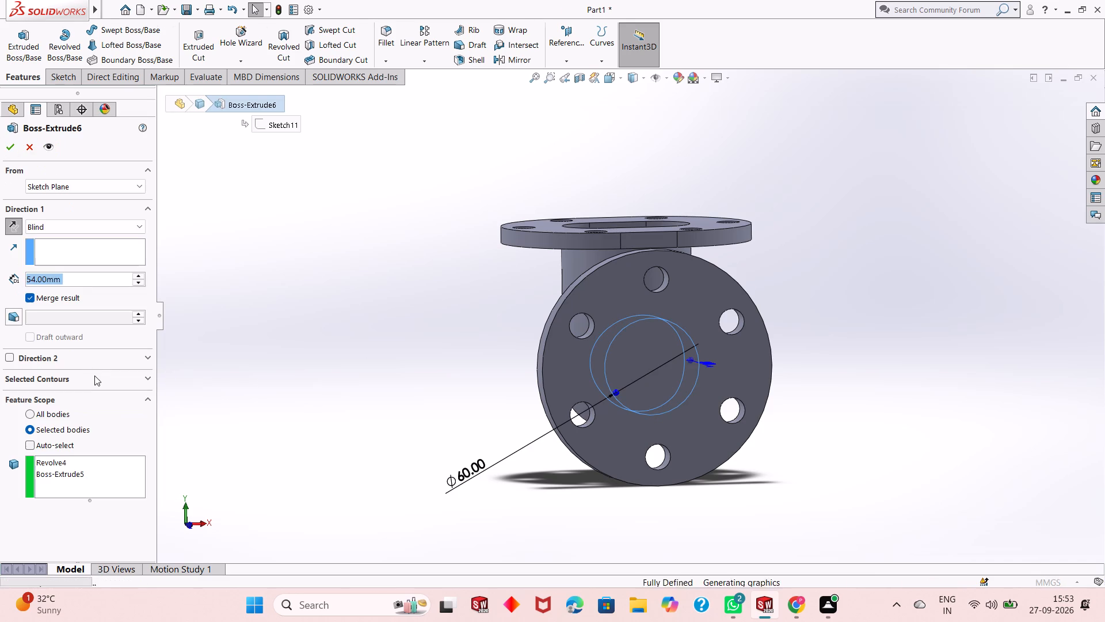
key("Escape")
key("Escape")
Start a sketch on the round side flange's outer face and draw a concentric circle about 65 mm in diameter.
middle_click_drag(364, 352, 355, 353)
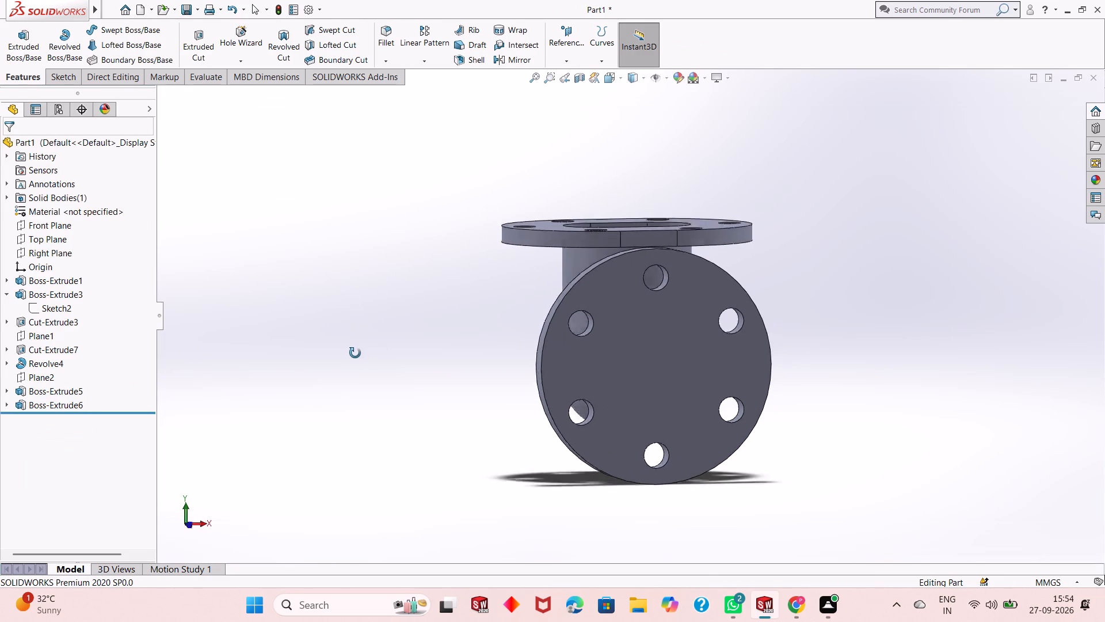
middle_click_drag(355, 353, 353, 361)
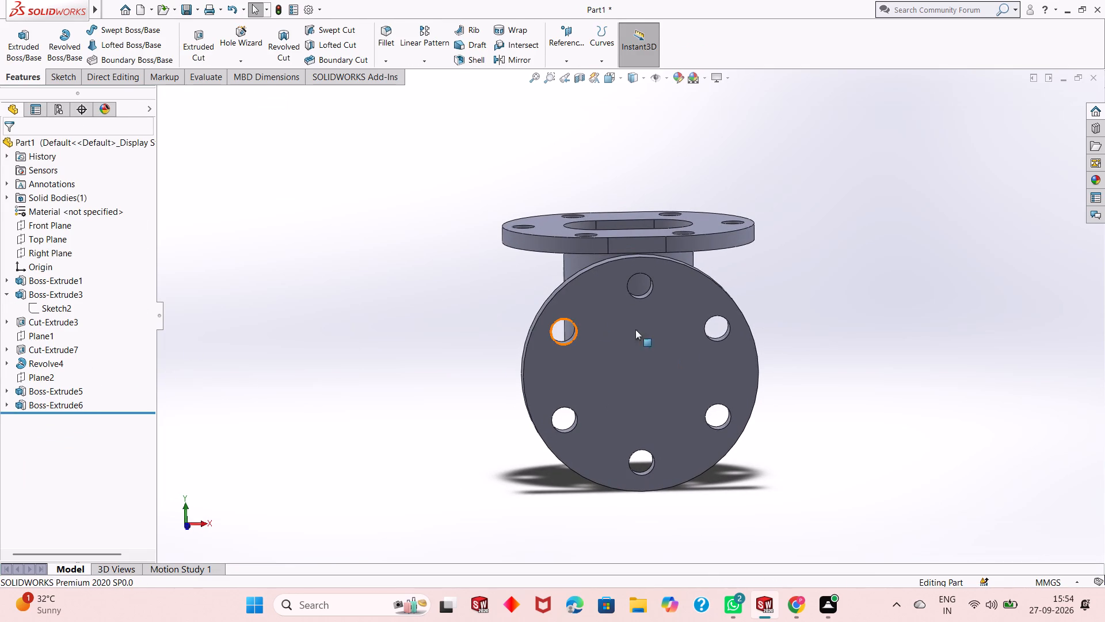
middle_click_drag(815, 369, 813, 359)
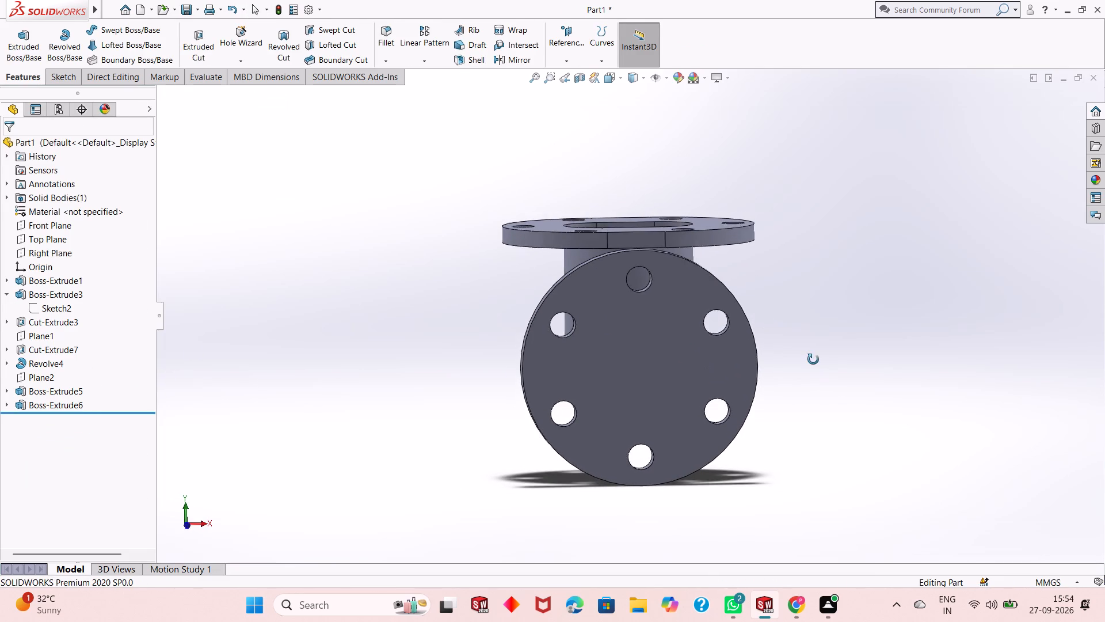
middle_click_drag(813, 359, 795, 381)
left_click(617, 373)
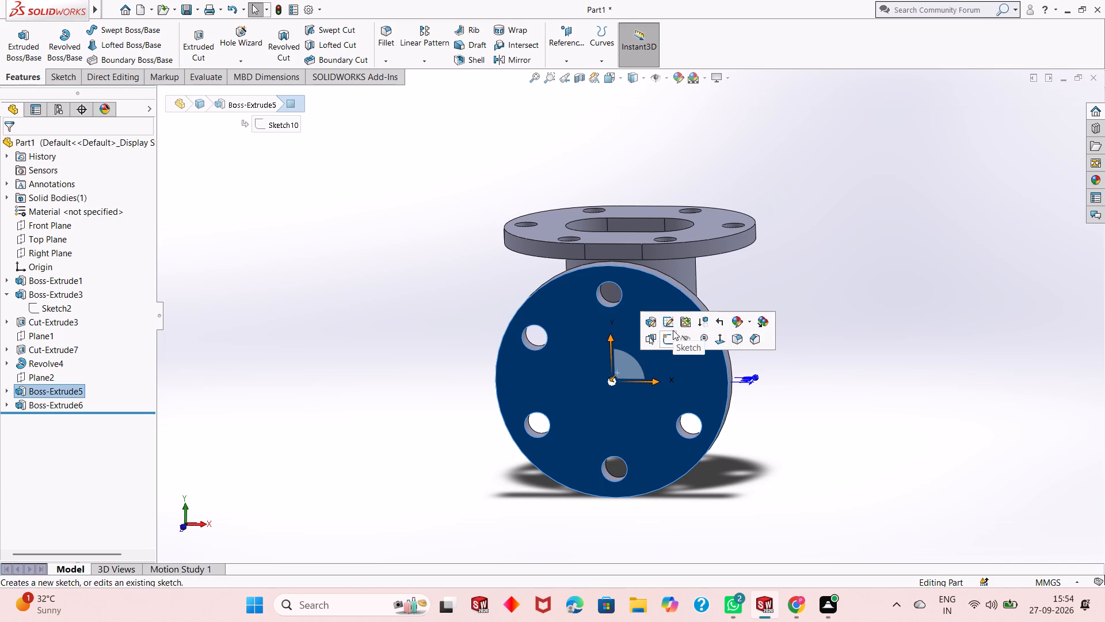
left_click(667, 337)
key("ctrl+8")
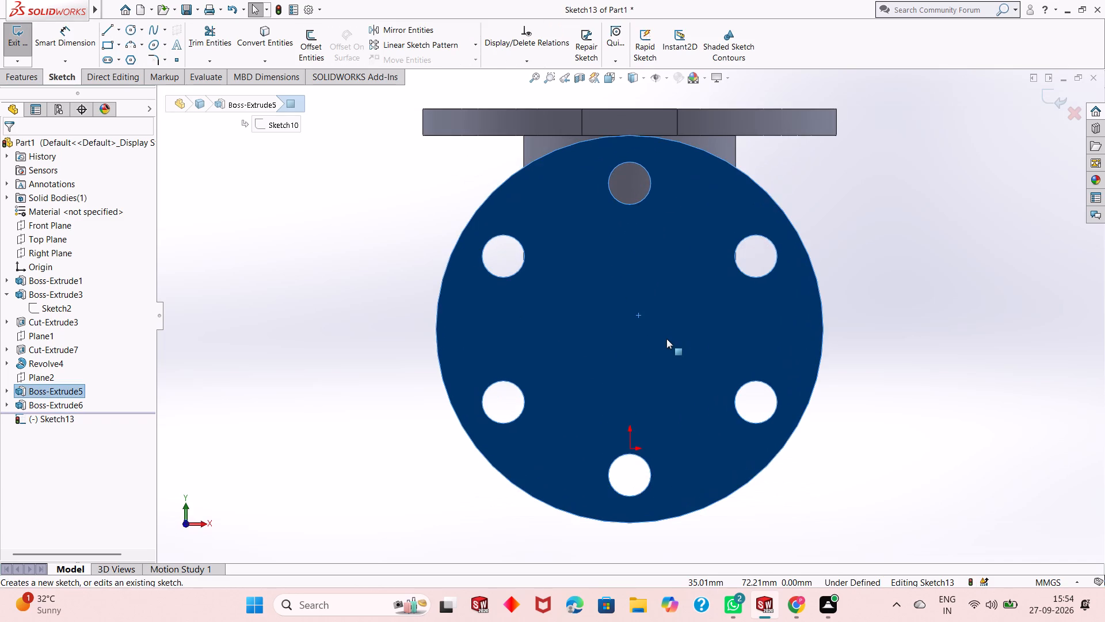
key("Escape")
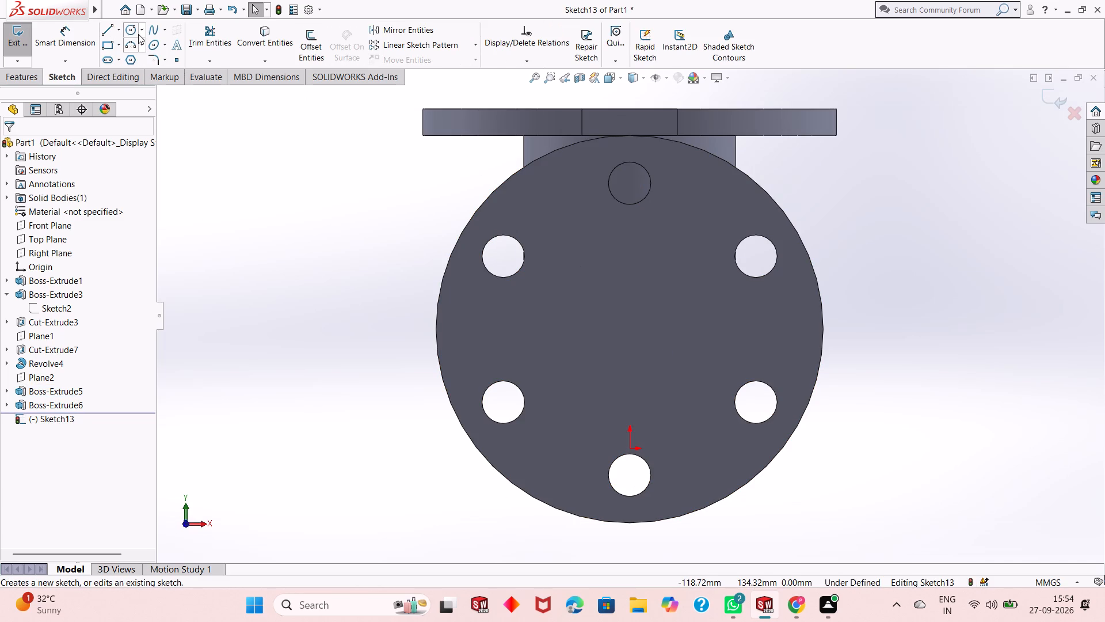
left_click(133, 31)
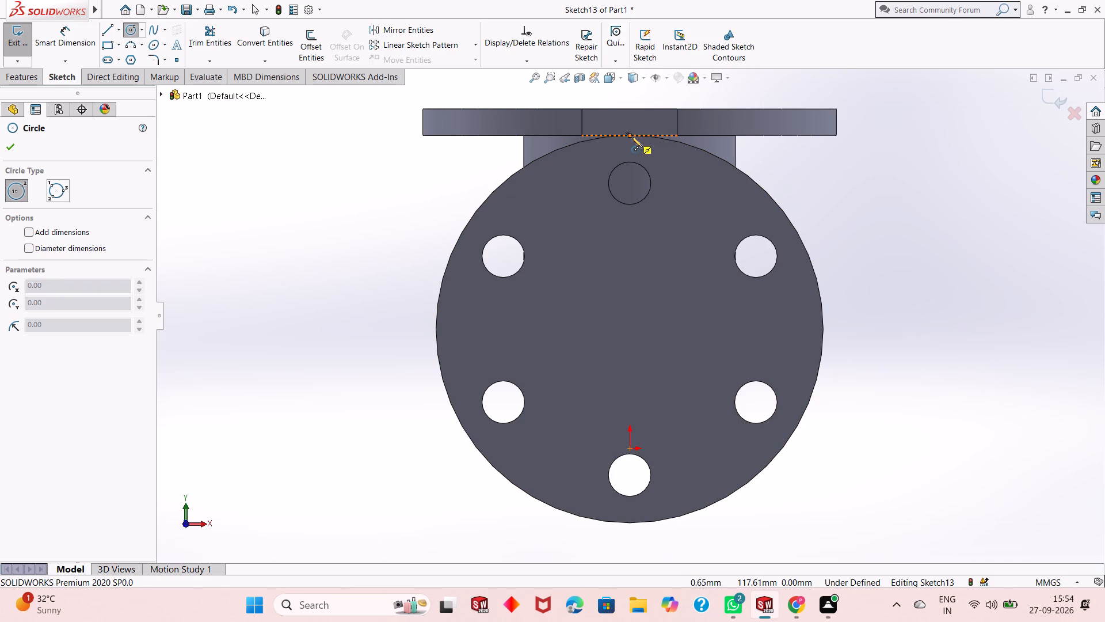
left_click(630, 328)
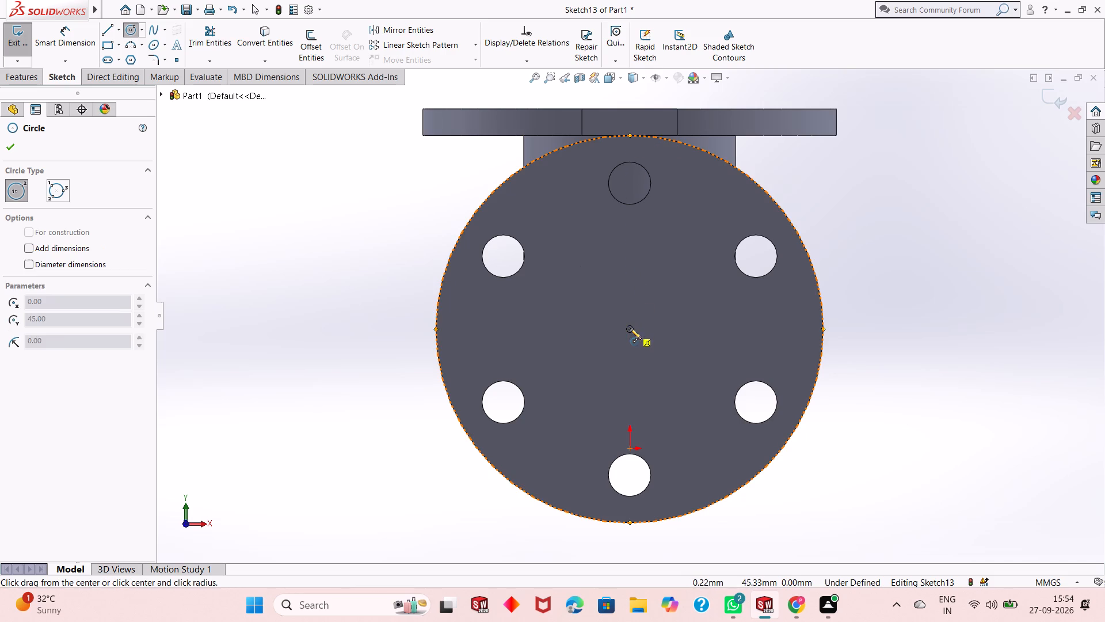
left_click(666, 251)
left_click(5, 148)
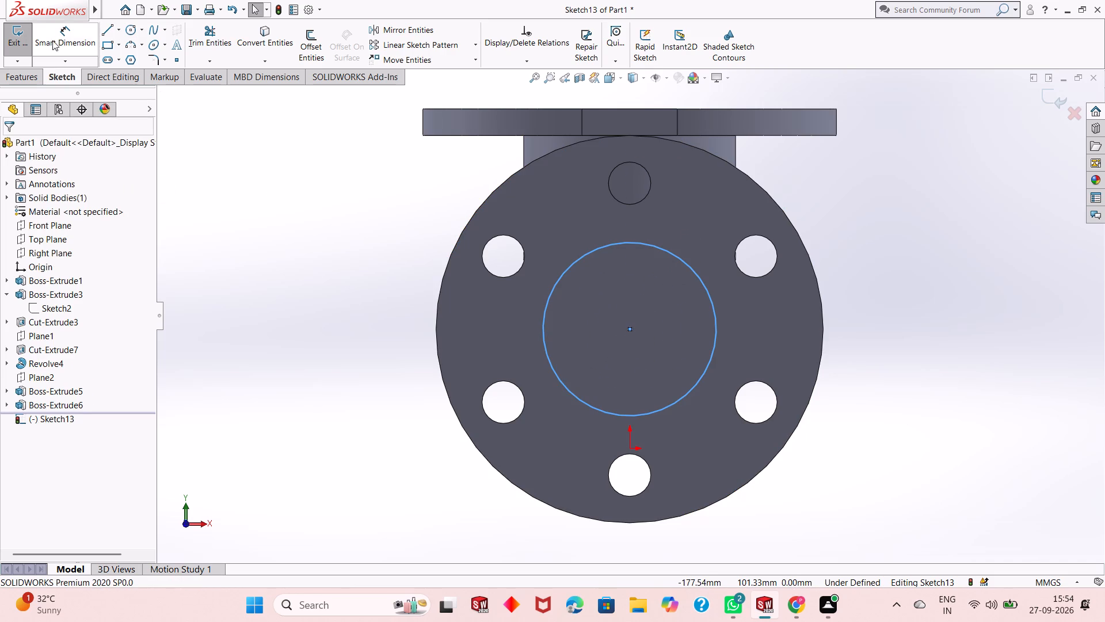
Dimension the circle on the flange face with a diameter of 80 mm.
left_click(58, 32)
left_click(549, 362)
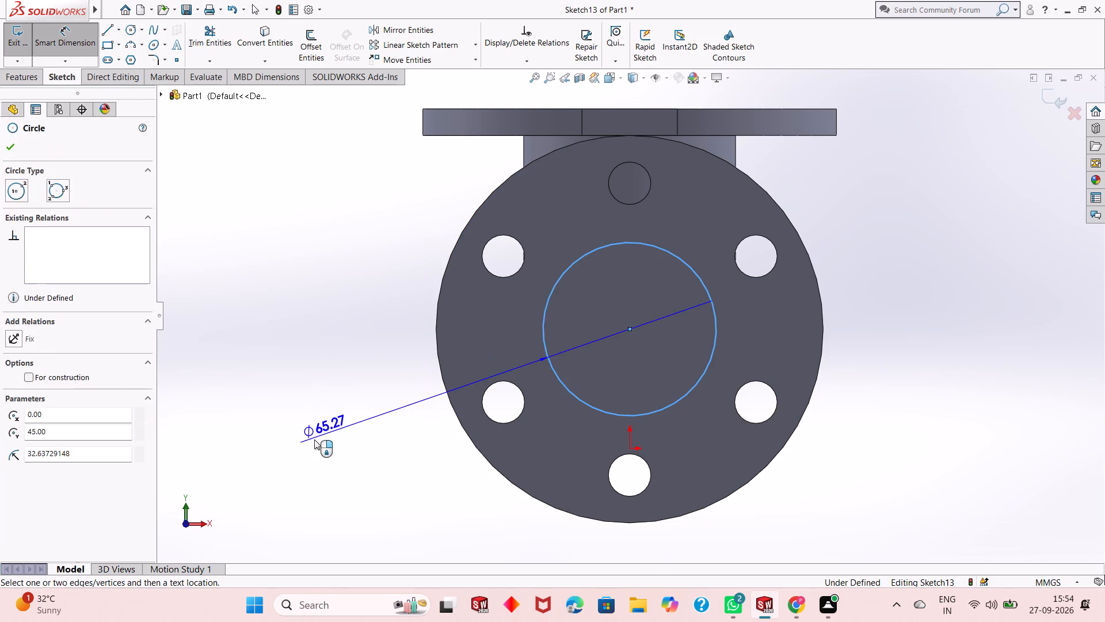
left_click(310, 442)
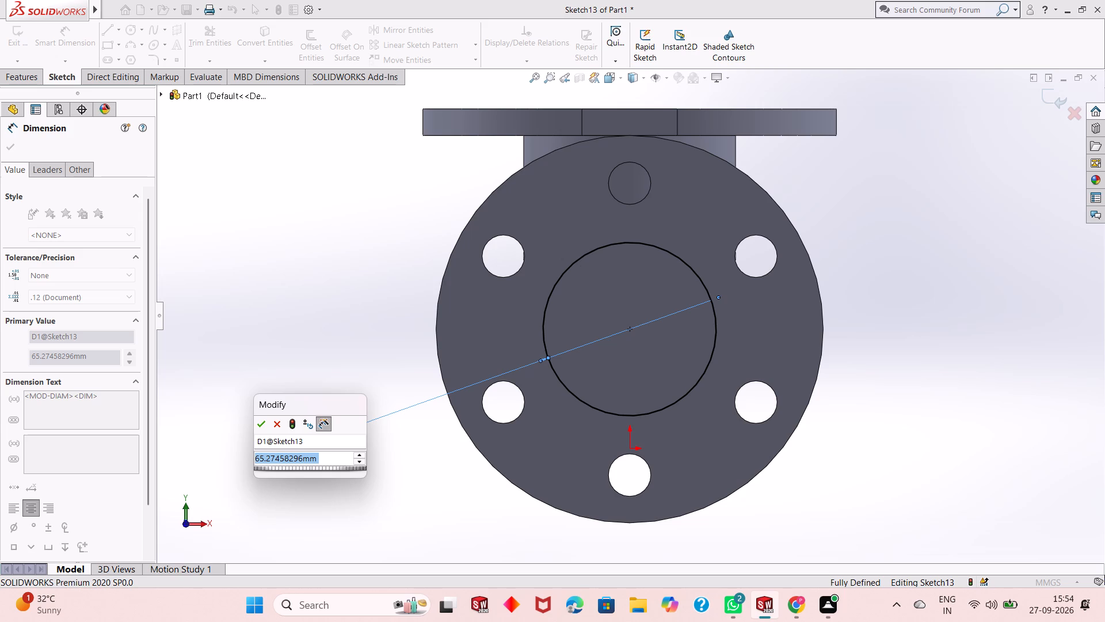
key("8")
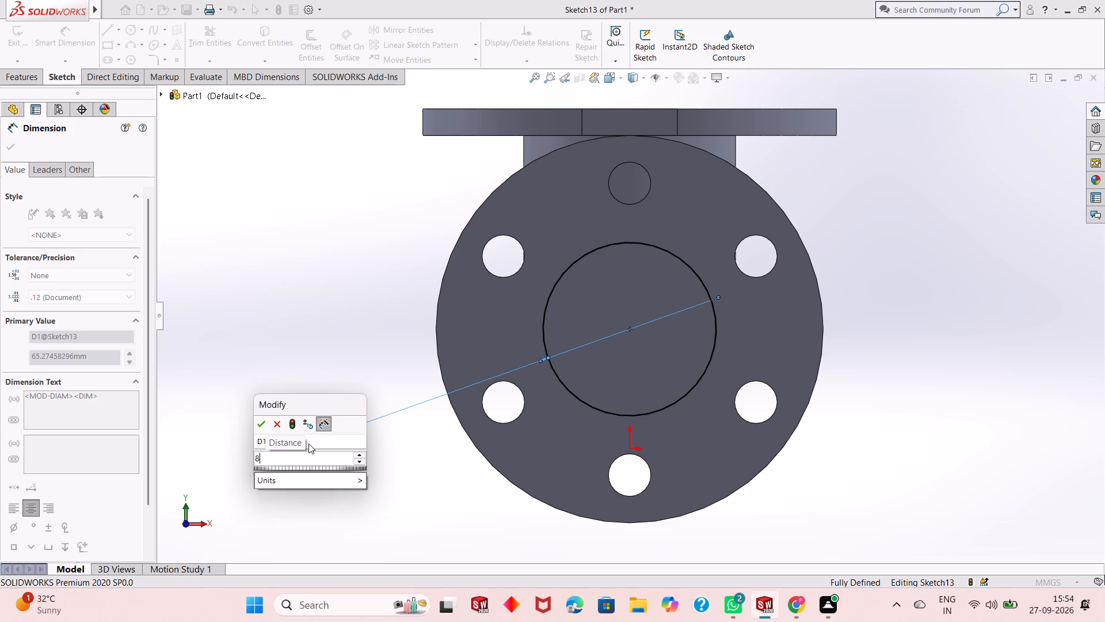
key("0")
key("Return")
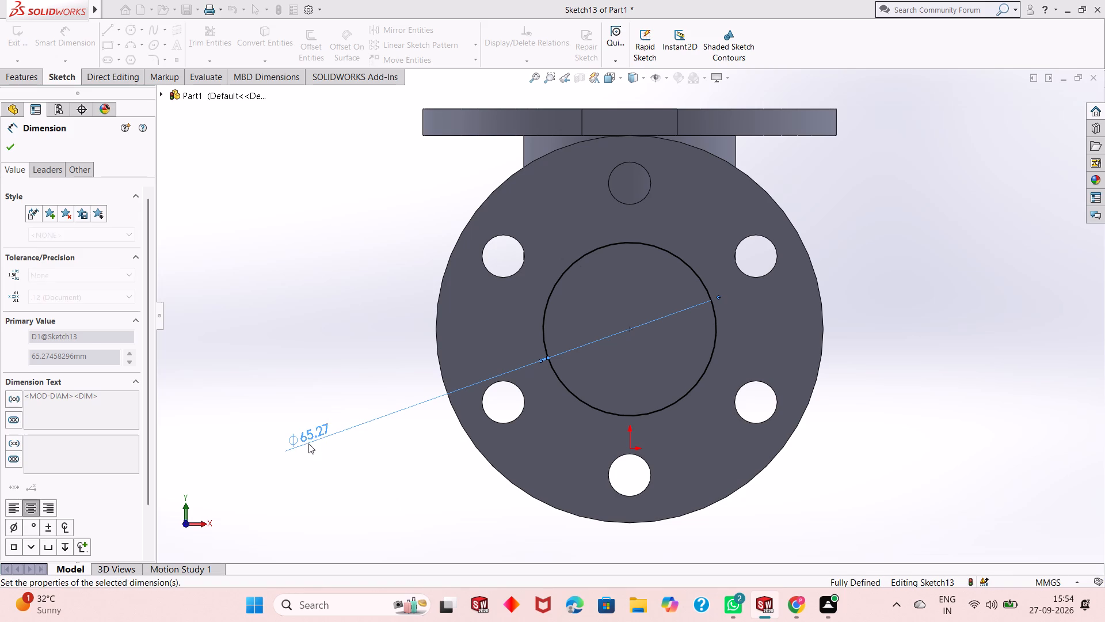
left_click(11, 145)
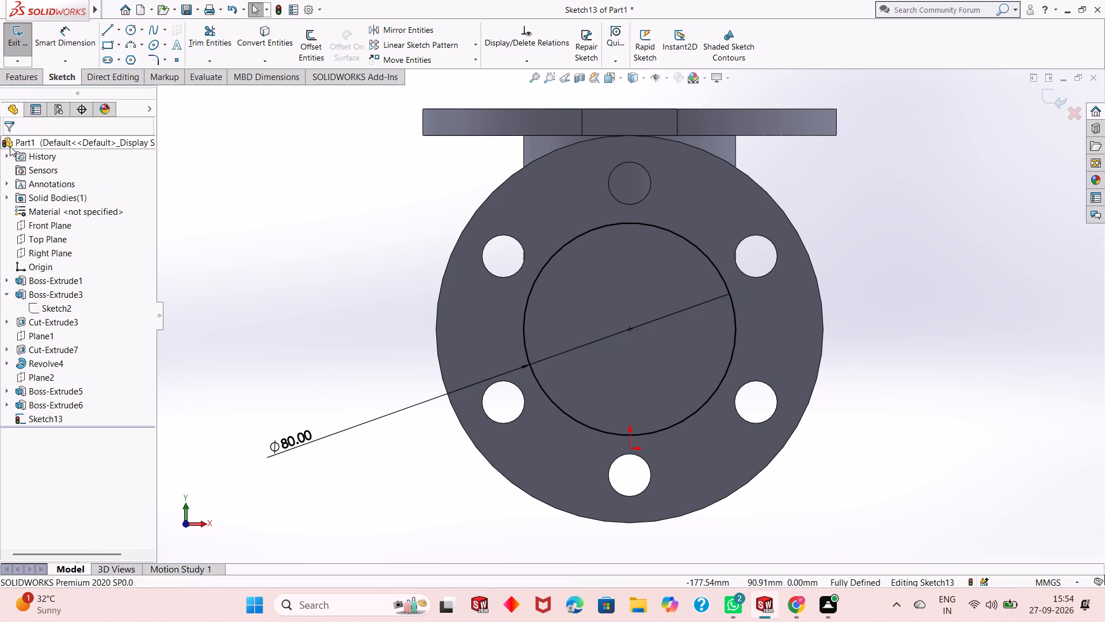
Extrude the 80 mm circle outward from the flange face as a blind boss 4 mm deep, merged with the body.
left_click(27, 78)
middle_click_drag(346, 251, 345, 252)
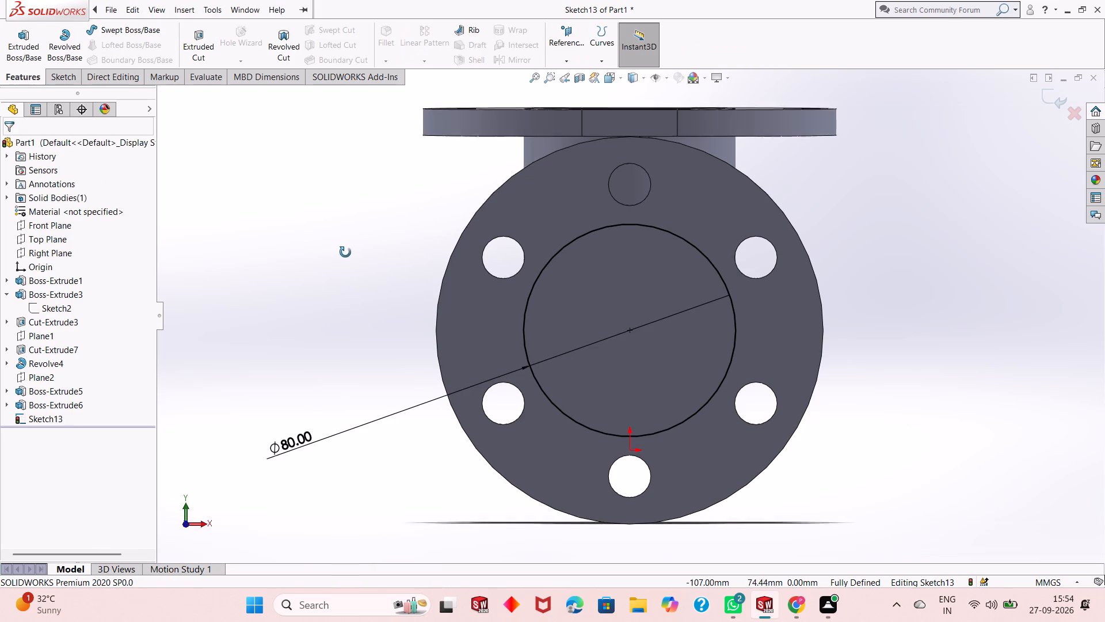
middle_click_drag(345, 252, 316, 267)
scroll(315, 267, "up", 2)
middle_click_drag(347, 277, 329, 279)
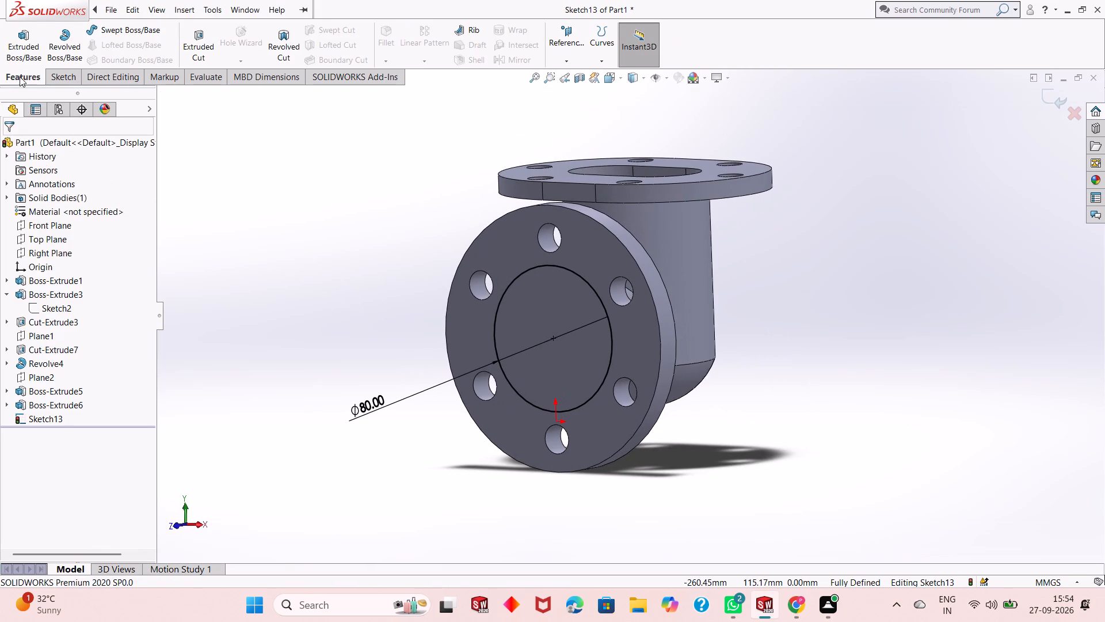
left_click(31, 48)
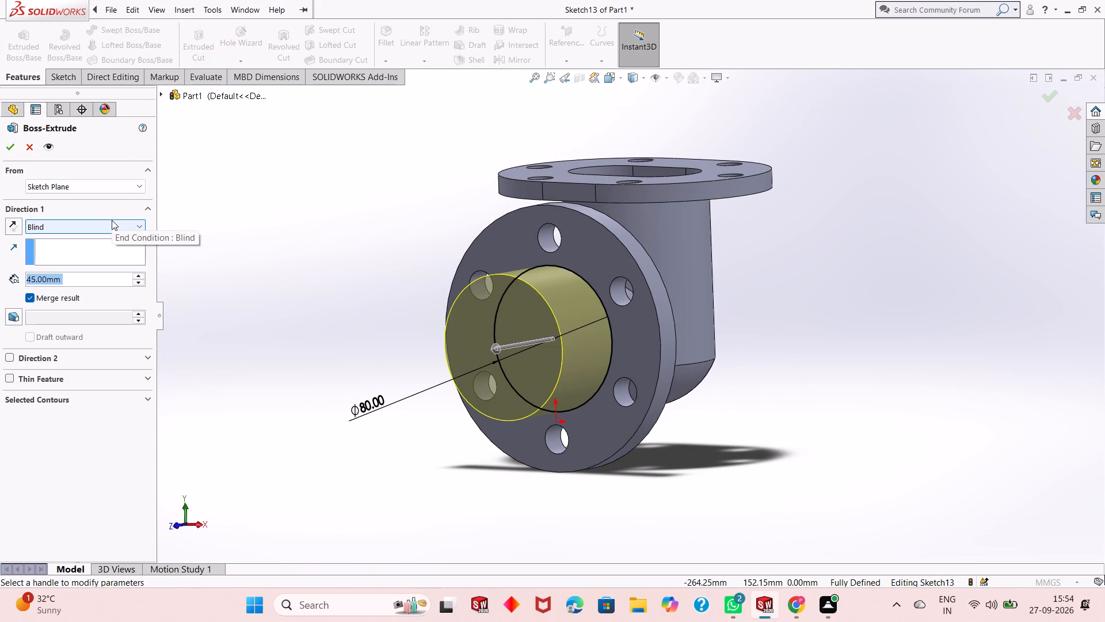
key("4")
key("Return")
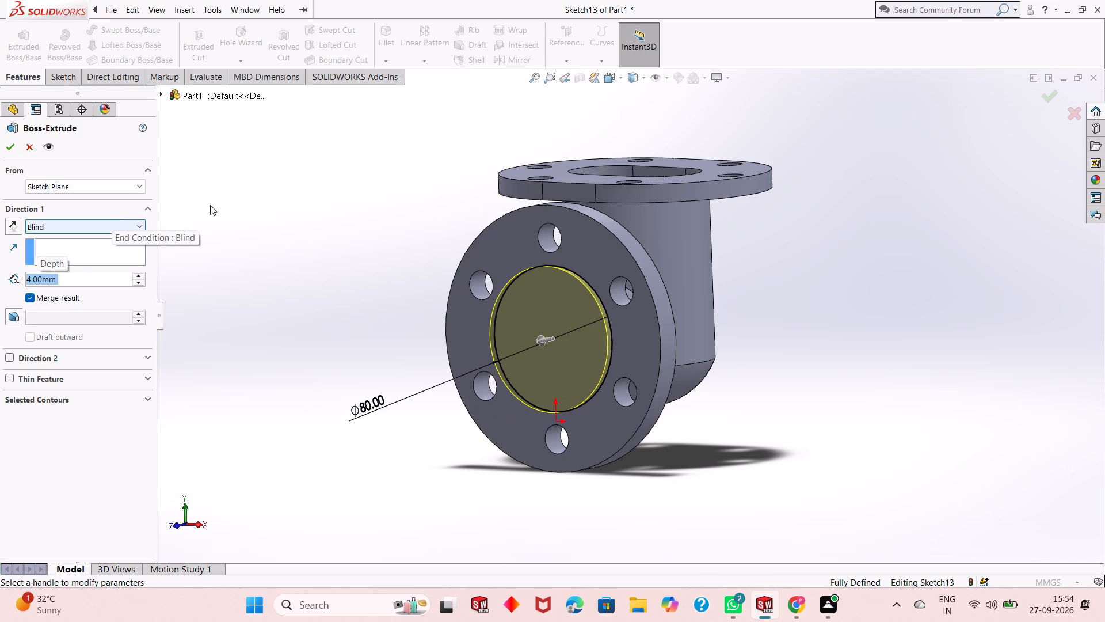
left_click(12, 153)
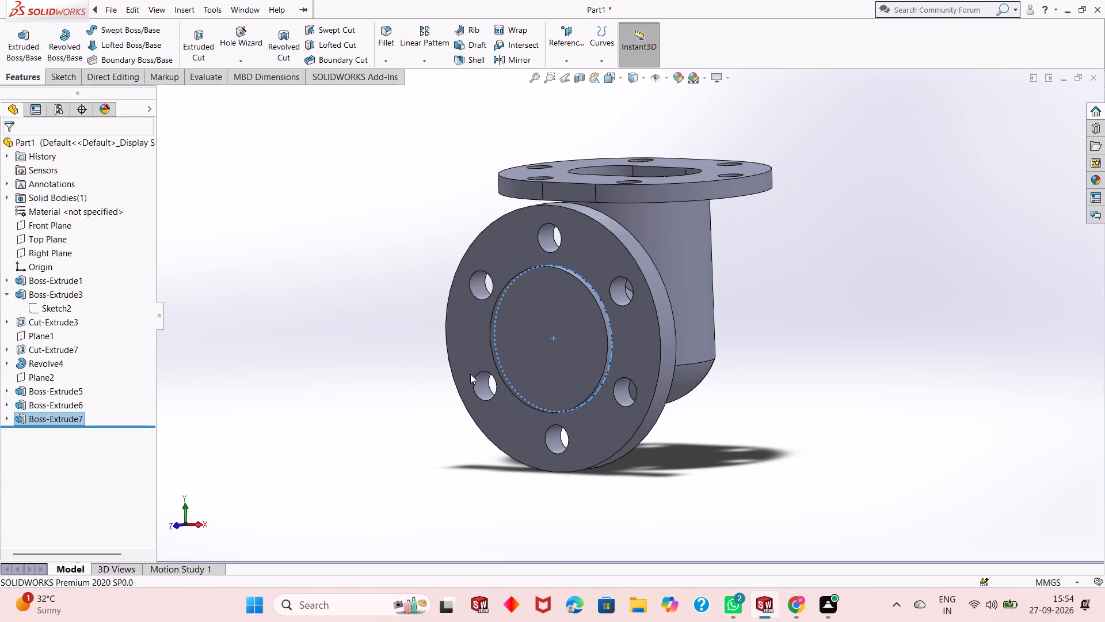
Start a sketch on the raised circular face and draw a concentric circle about 34 mm in diameter.
left_click(525, 317)
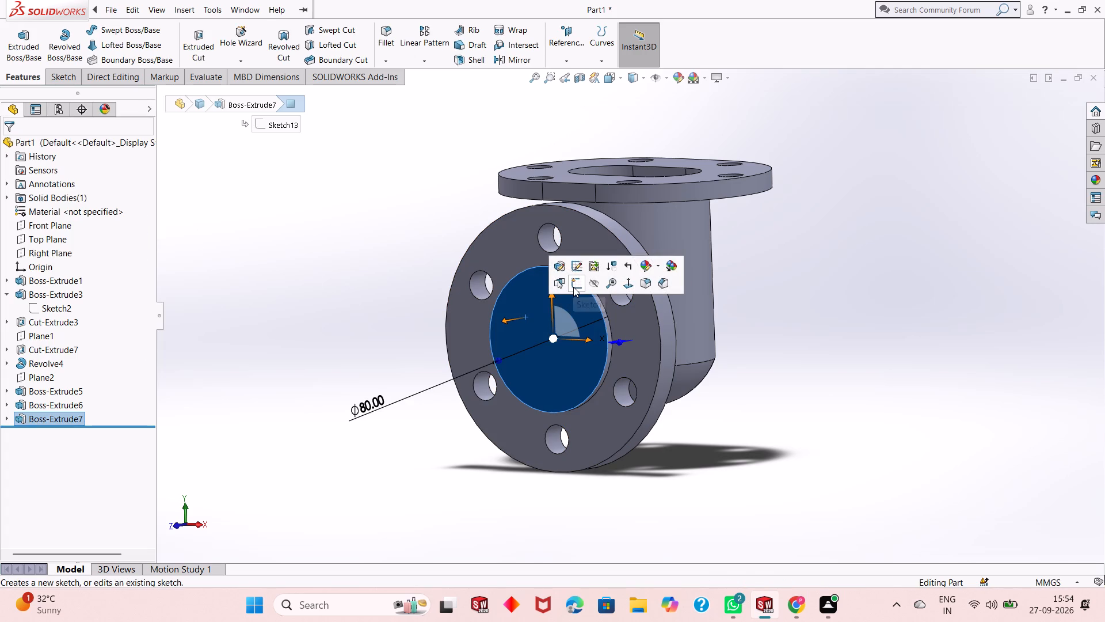
left_click(573, 287)
key("ctrl+8")
key("Escape")
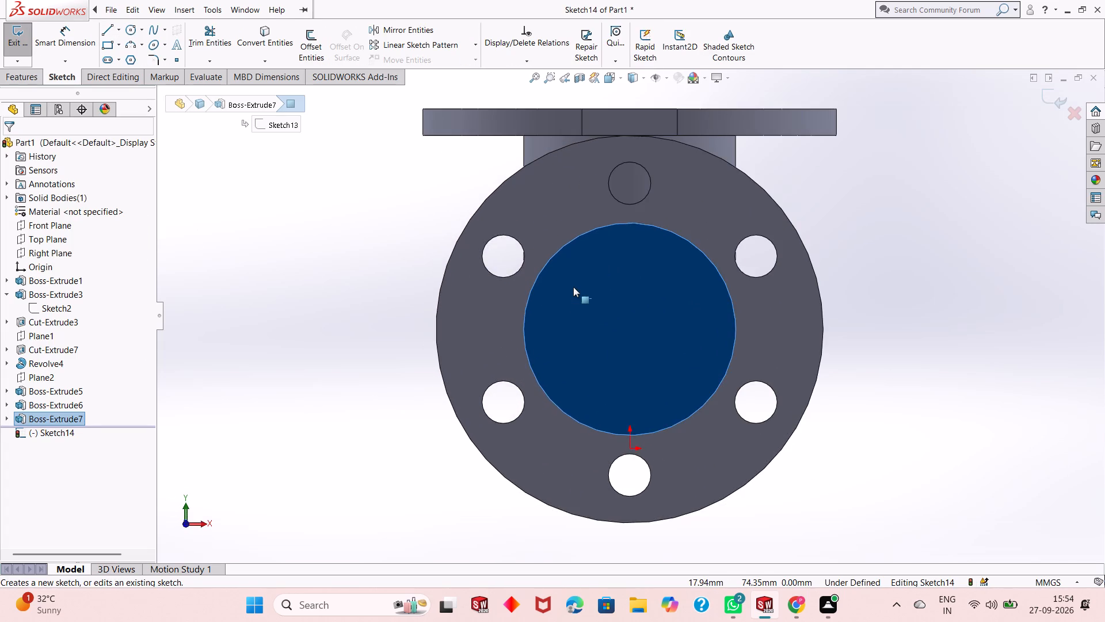
left_click(128, 26)
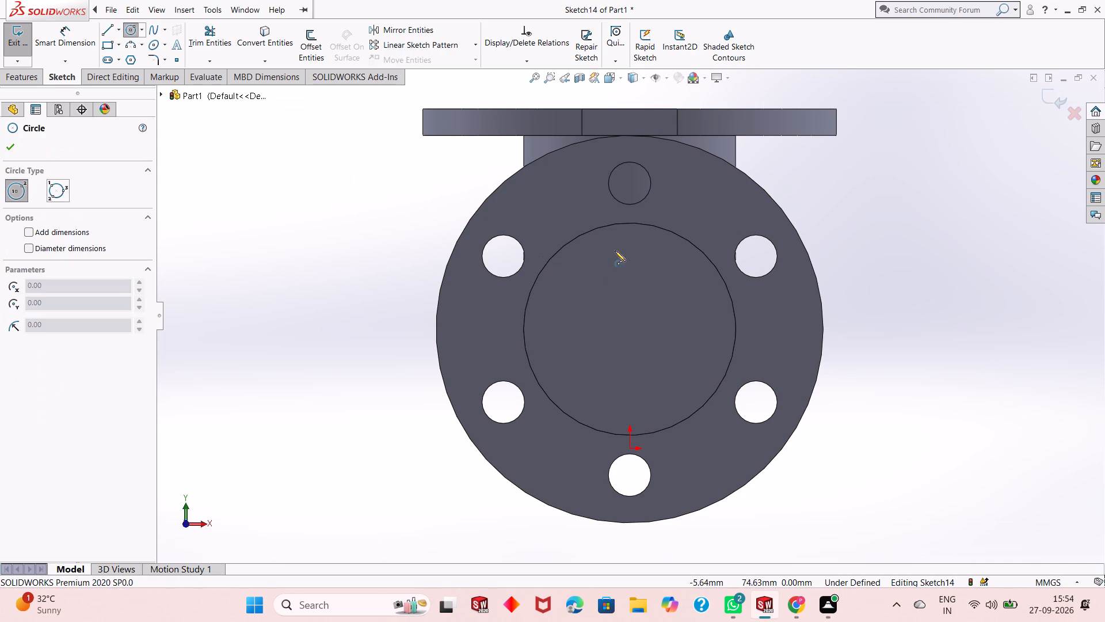
left_click(630, 328)
left_click(644, 286)
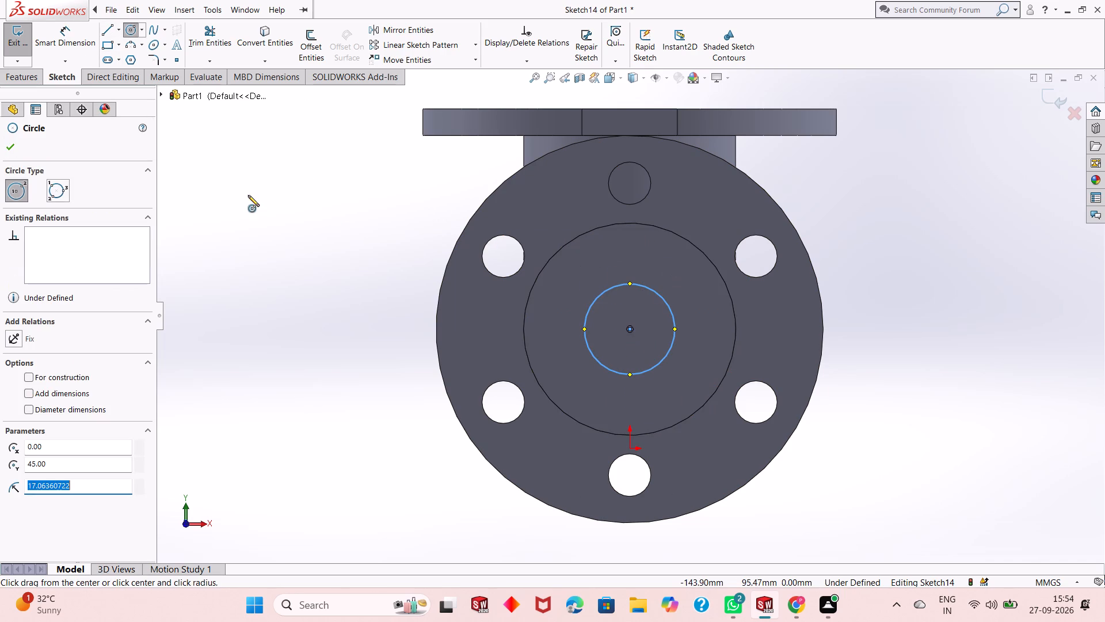
right_click(248, 195)
left_click(273, 206)
Dimension the inner circle on the raised face with a diameter of 42 mm.
left_click(65, 44)
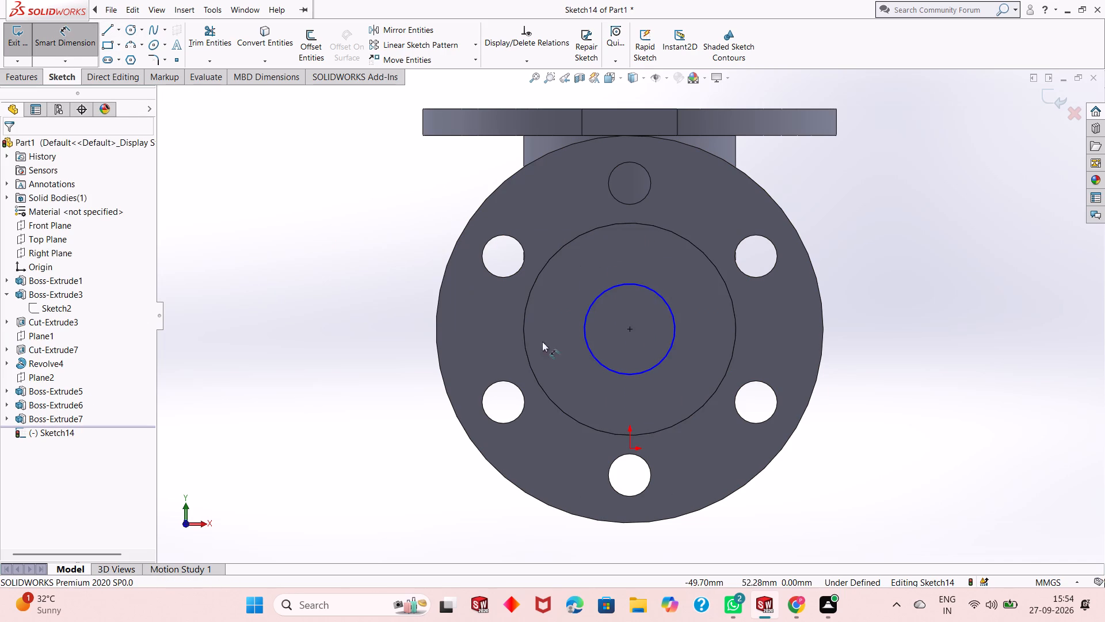
left_click(625, 372)
left_click(332, 488)
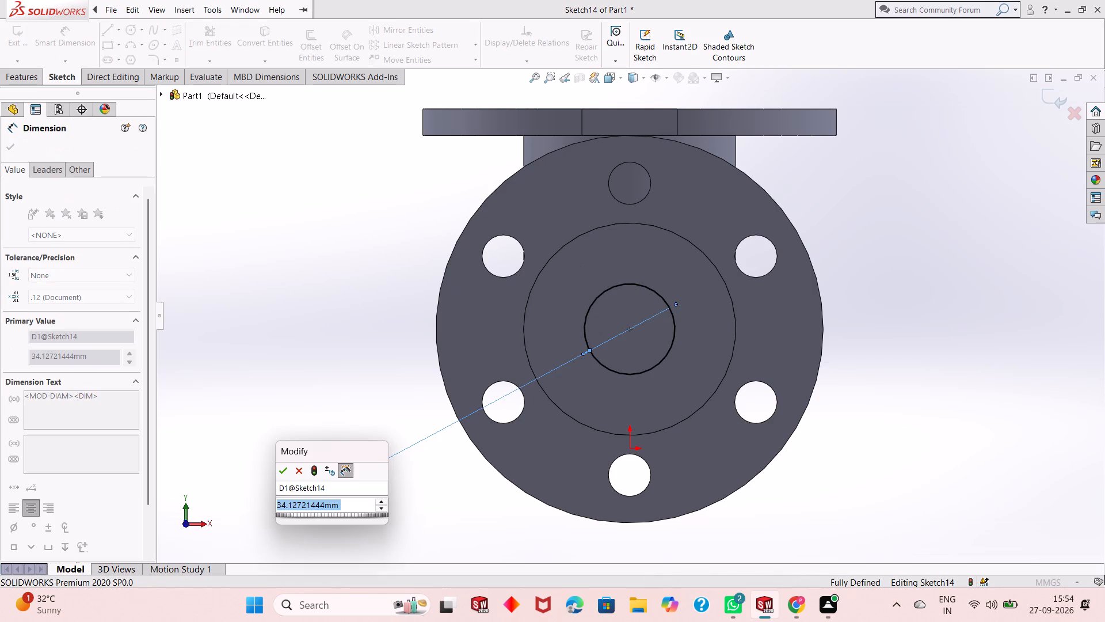
type("42")
key("Return")
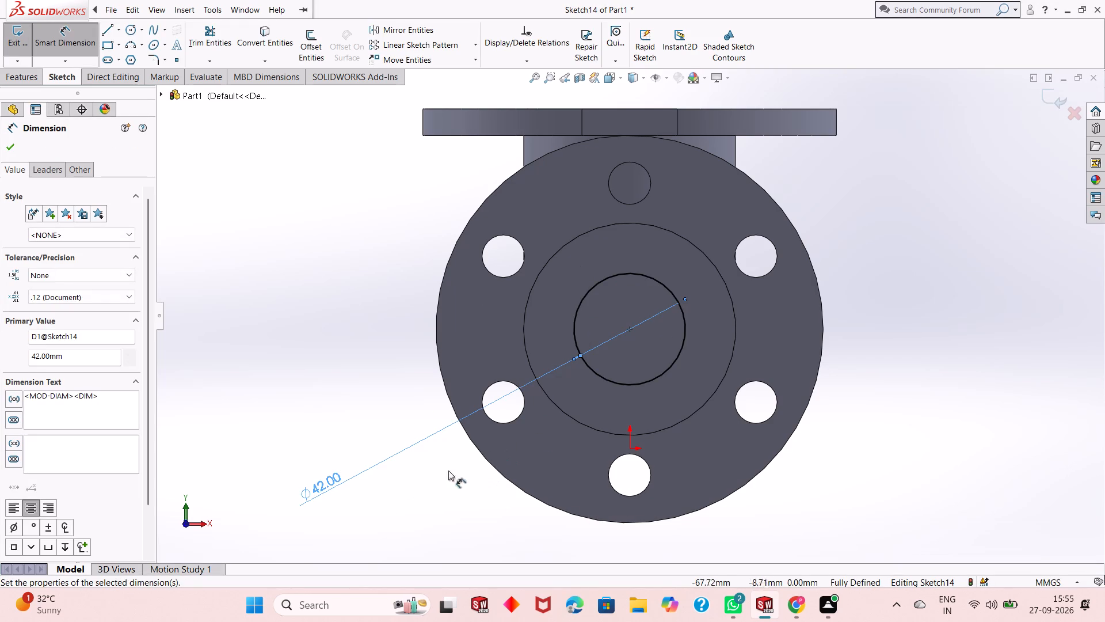
middle_click_drag(395, 421, 350, 442)
scroll(348, 430, "up", 1)
middle_click_drag(660, 419, 644, 425)
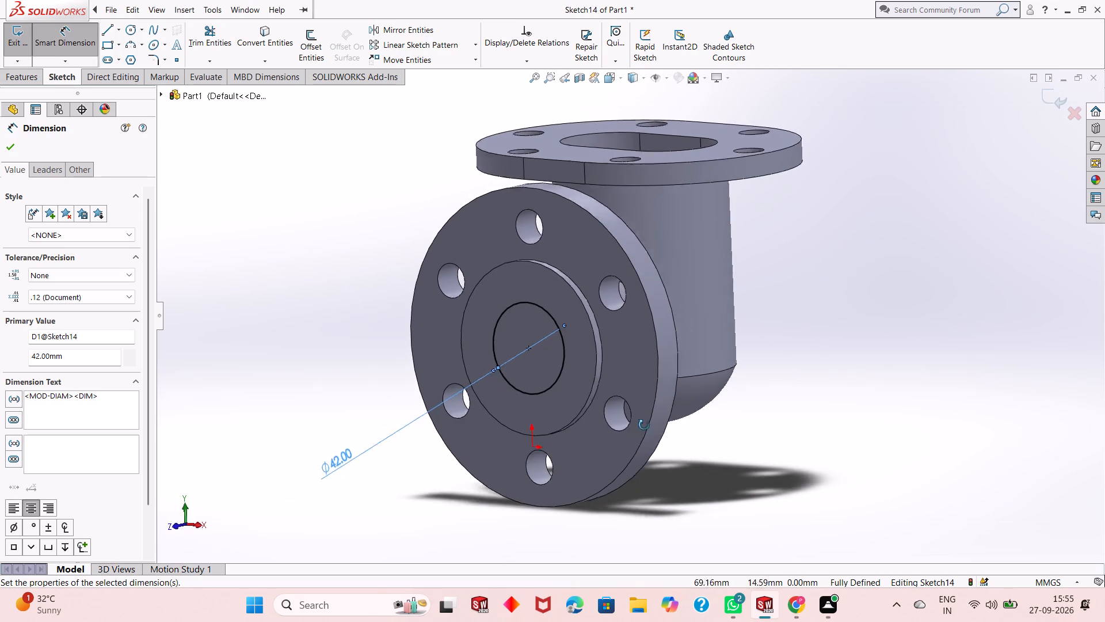
middle_click_drag(644, 425, 604, 437)
left_click(5, 147)
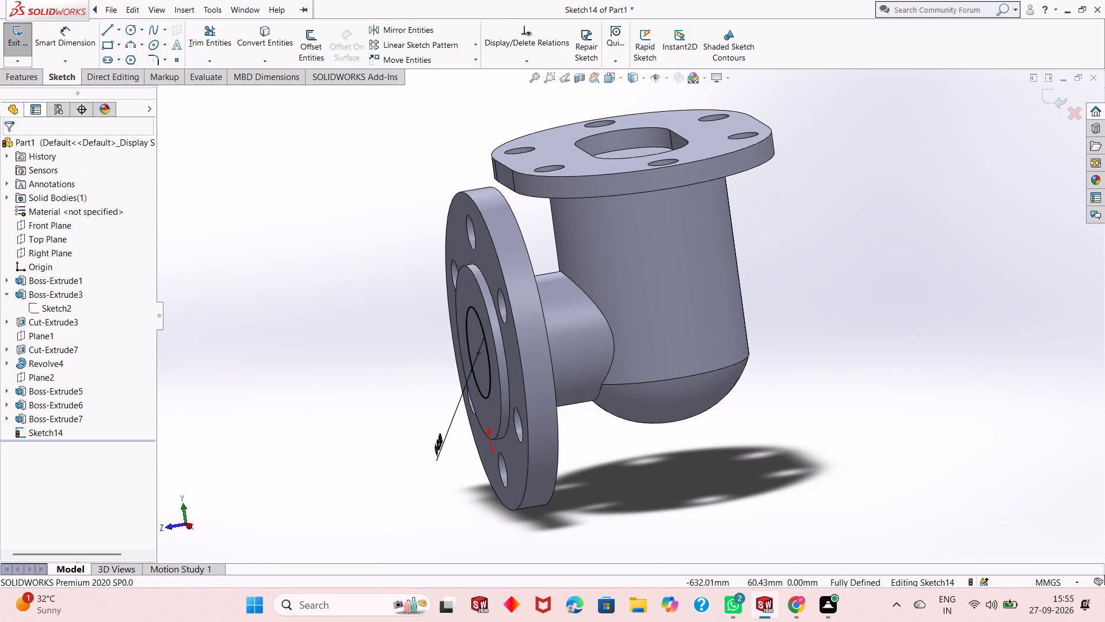
Cut the 42 mm circle on the raised face into the side flange and branch pipe as a blind Extruded Cut 57 mm deep.
left_click(29, 88)
left_click(29, 75)
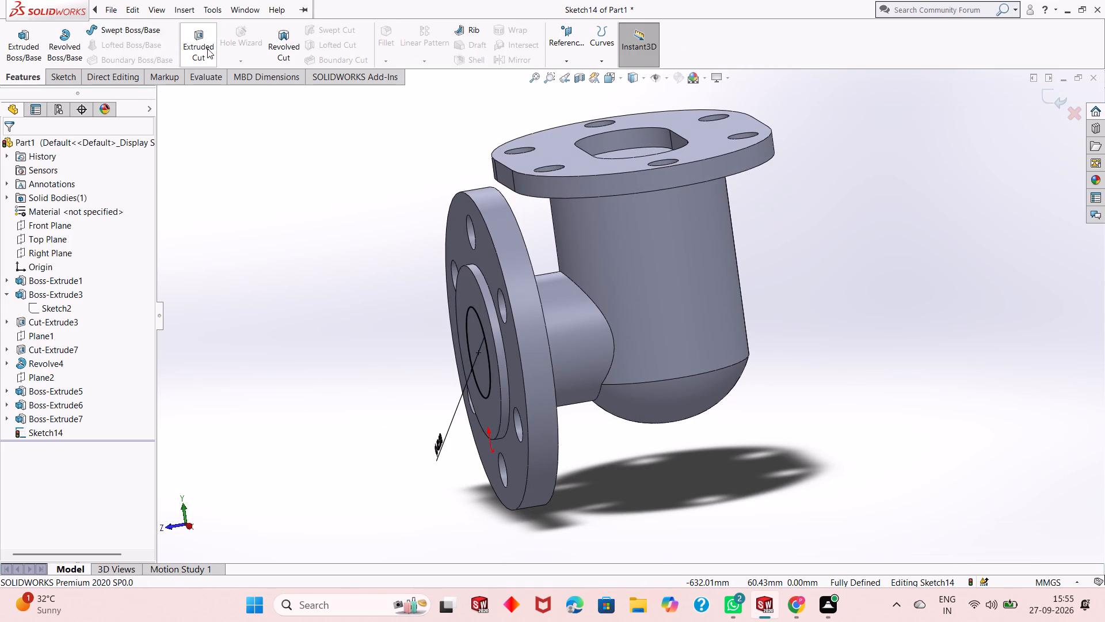
left_click(207, 48)
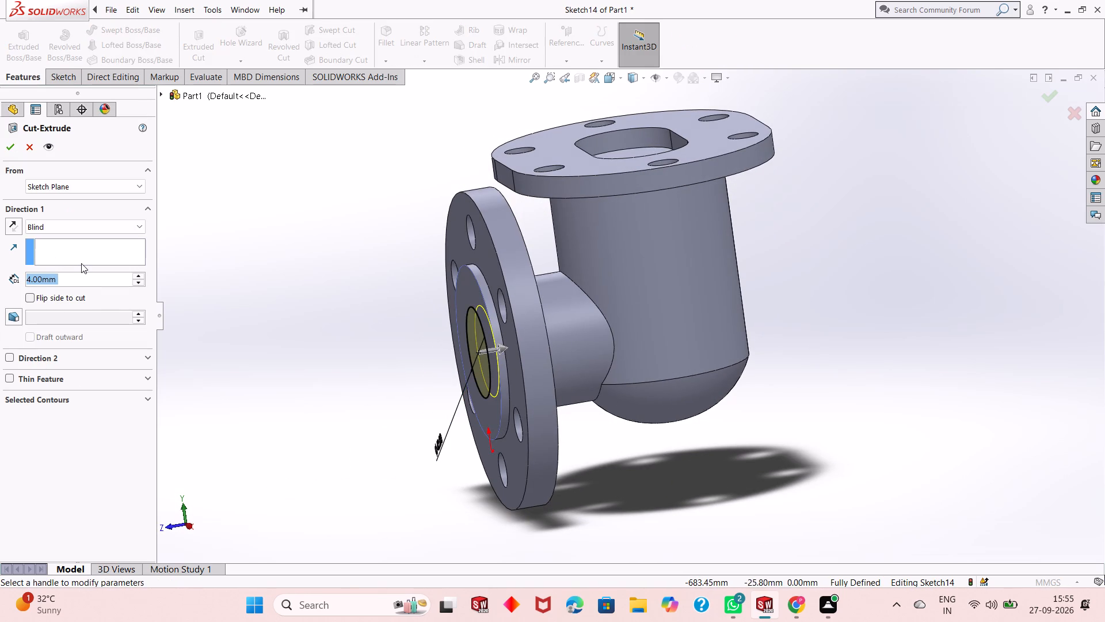
type("52")
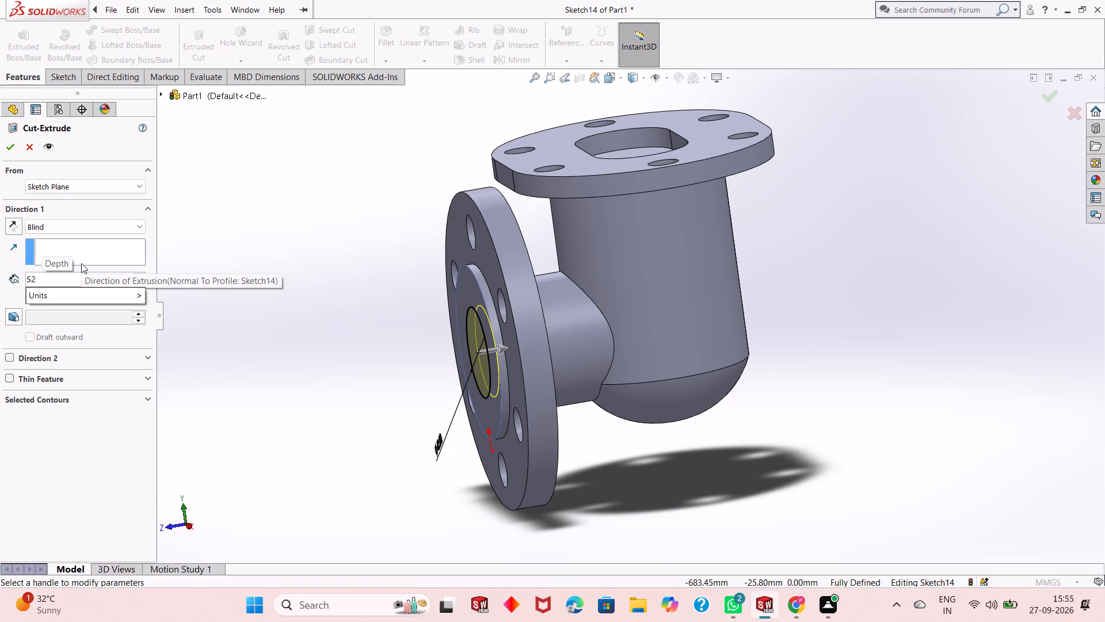
key("Return")
key("5")
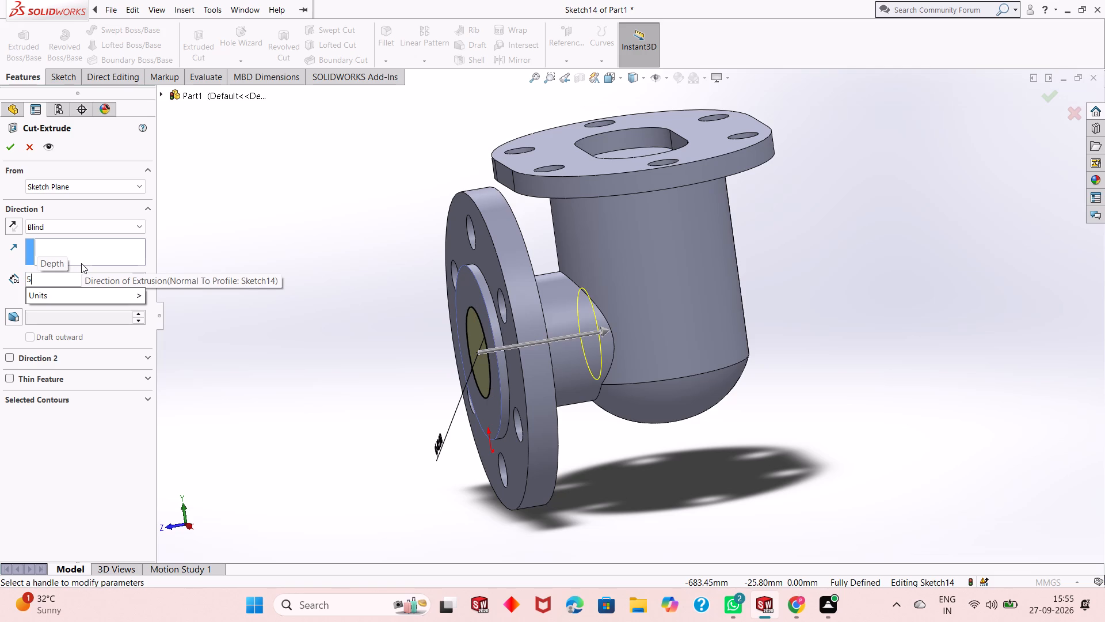
key("7")
key("Return")
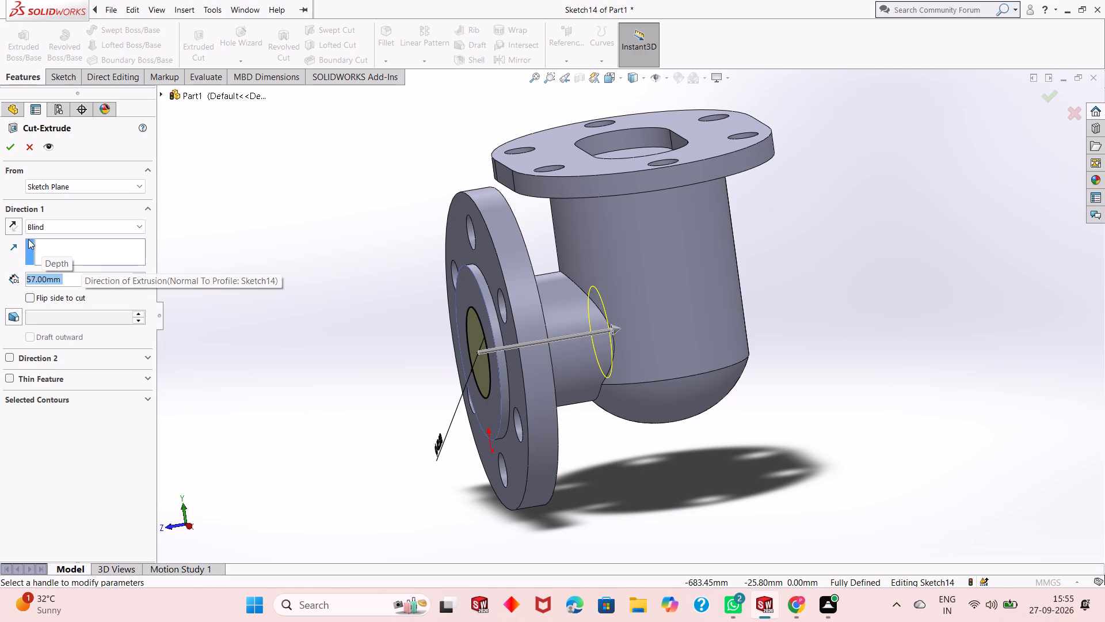
middle_click_drag(603, 503, 604, 410)
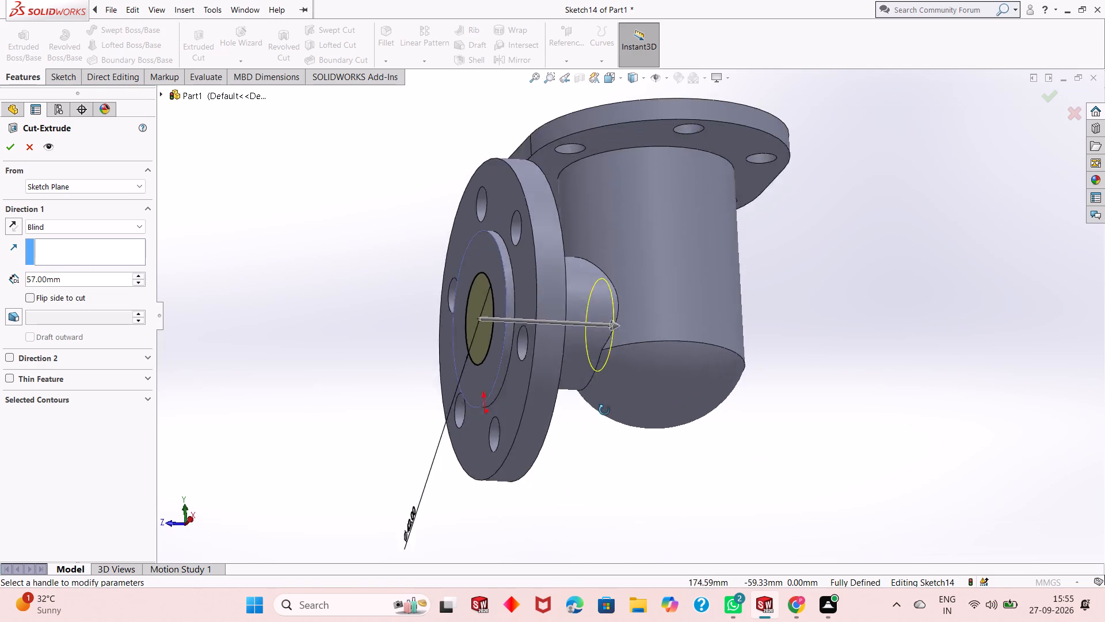
middle_click_drag(604, 410, 570, 498)
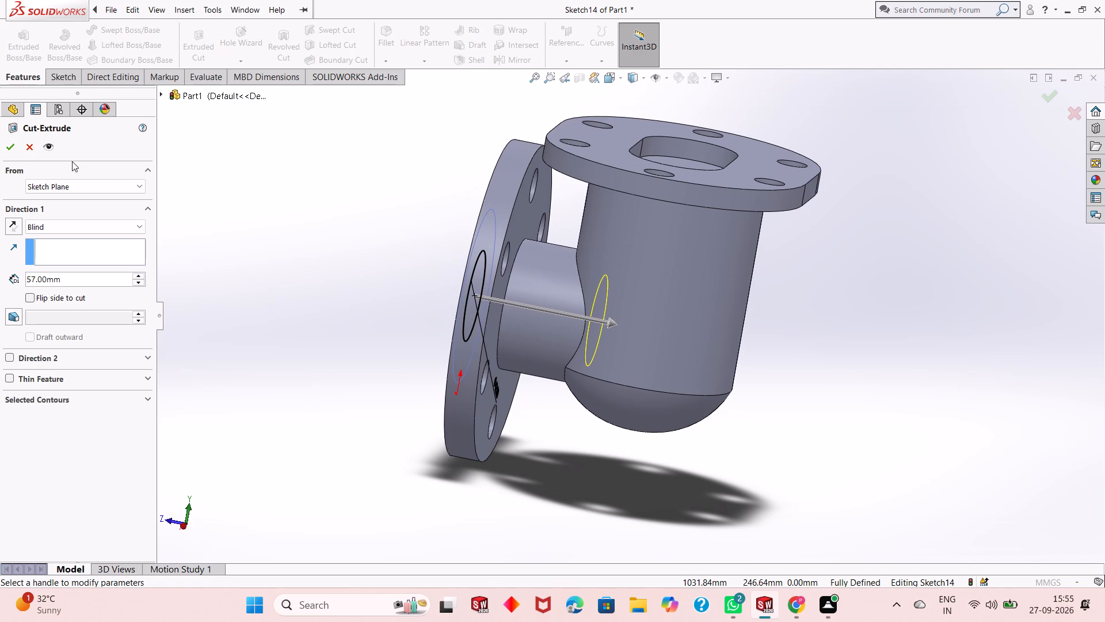
left_click(14, 154)
left_click(216, 268)
Create a reference plane offset 79 mm from the Front Plane, flipped to the side of the body opposite the round flange.
middle_click_drag(313, 300, 395, 302)
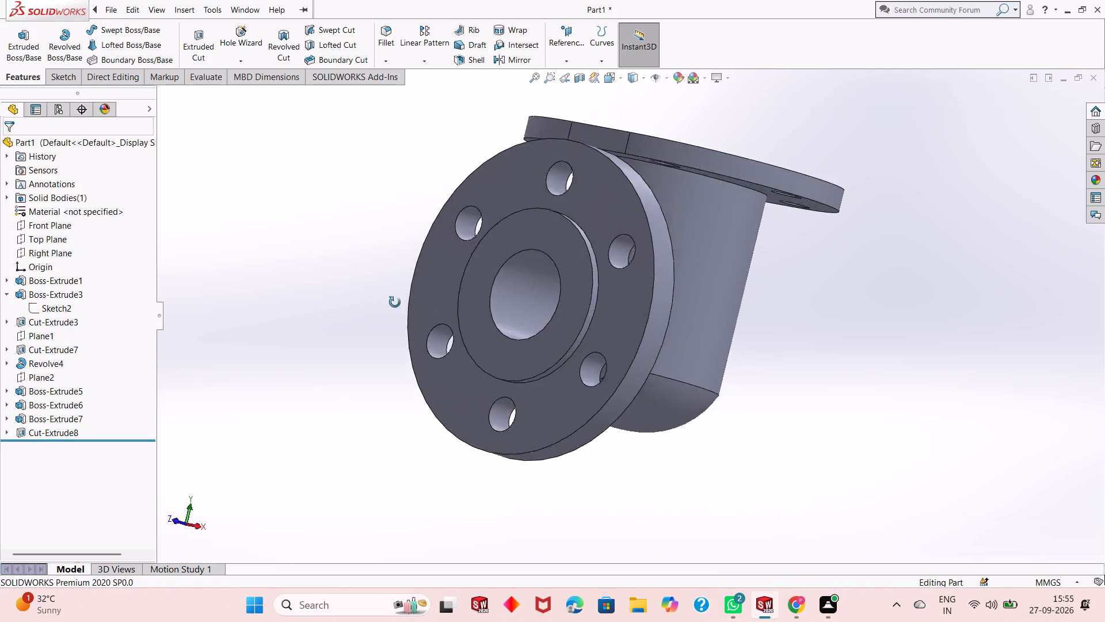
middle_click_drag(395, 302, 206, 389)
middle_click_drag(488, 310, 692, 377)
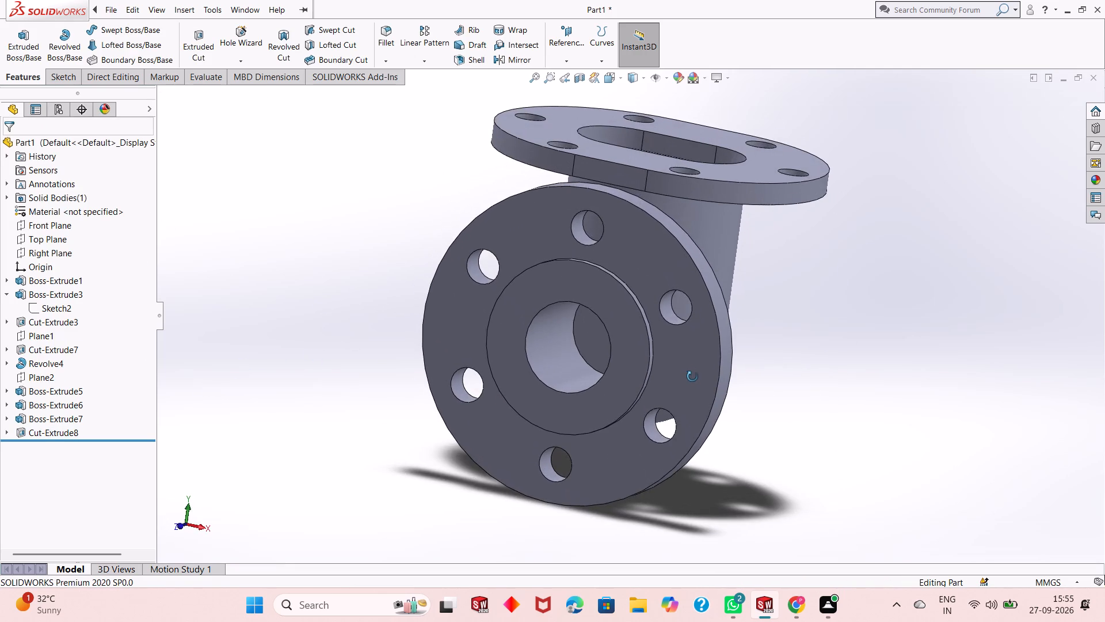
middle_click_drag(692, 377, 634, 368)
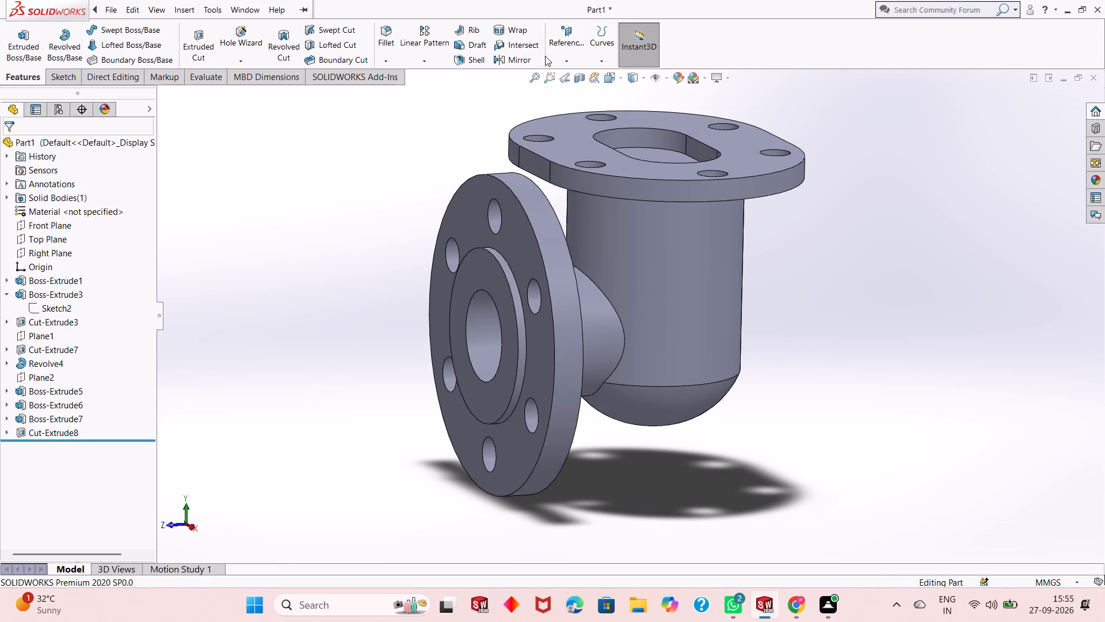
left_click(548, 54)
left_click(609, 79)
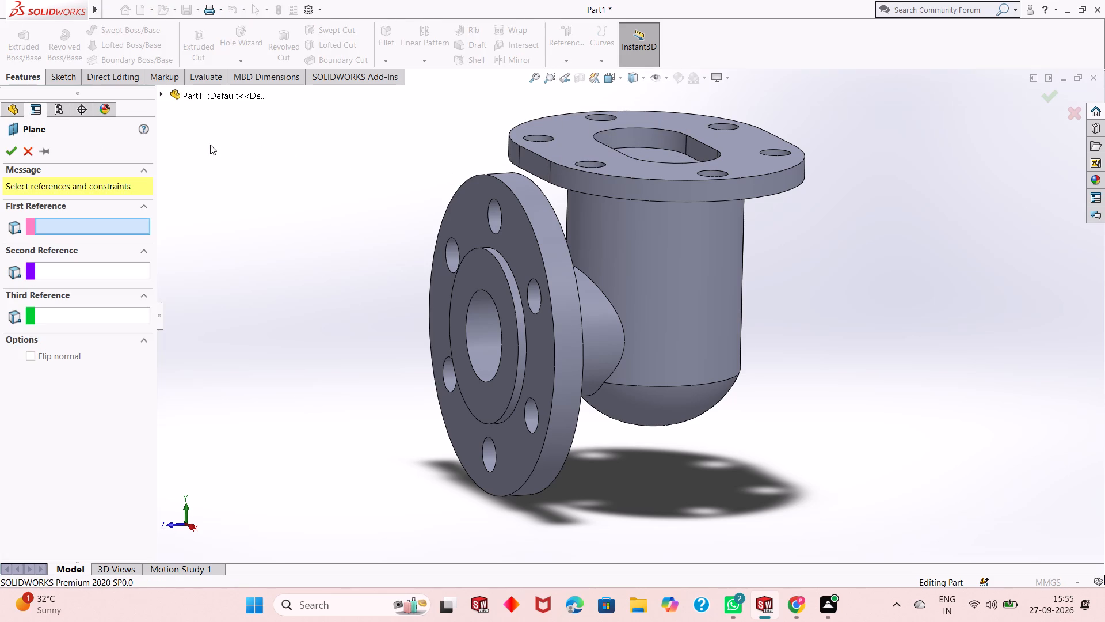
left_click(186, 92)
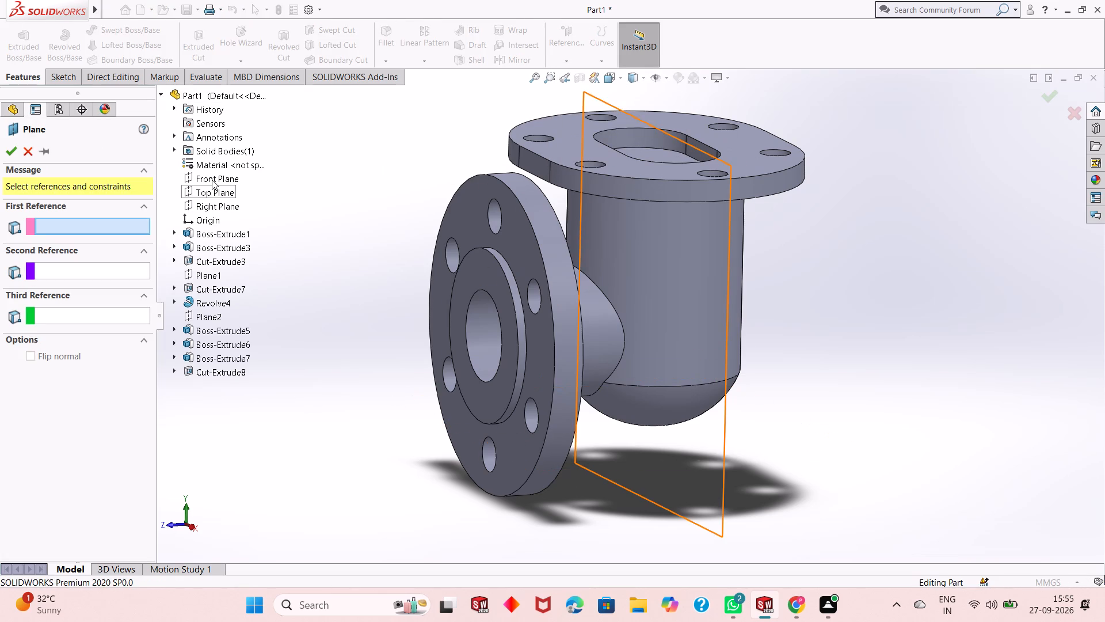
left_click(212, 180)
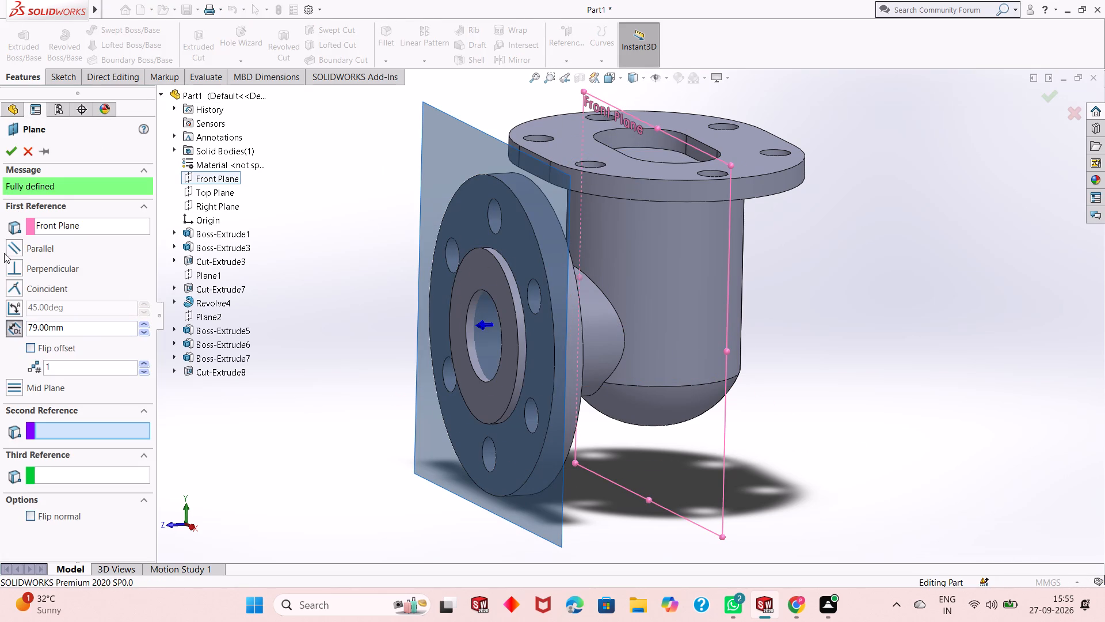
left_click(29, 350)
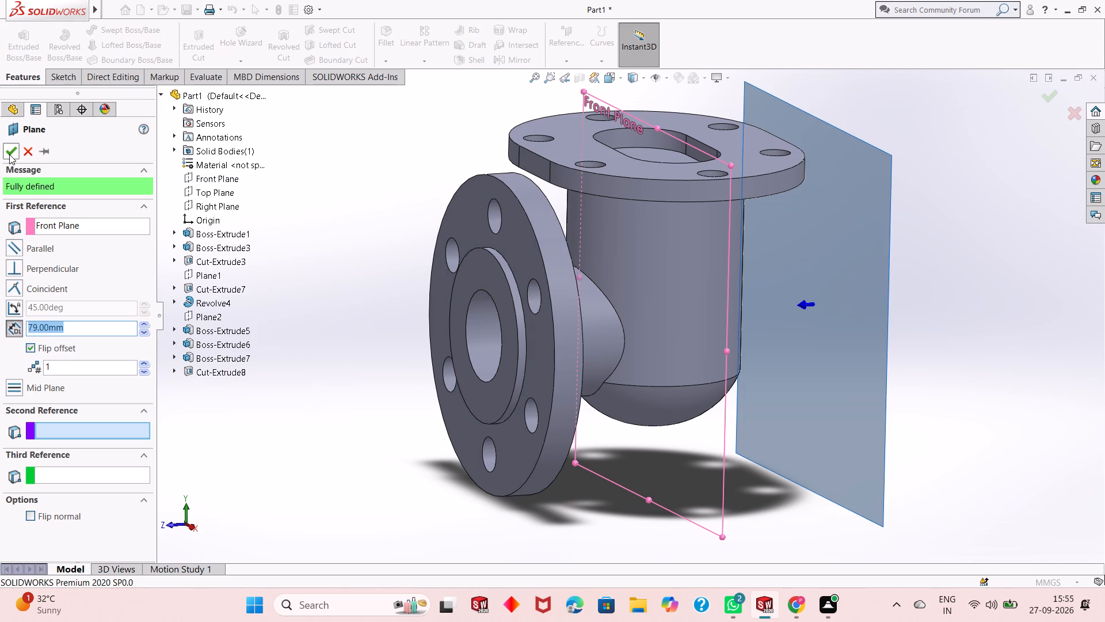
left_click(9, 154)
Start a sketch on the new offset plane and draw a circle about 93 mm in diameter, centred directly above the origin.
scroll(650, 402, "up", 2)
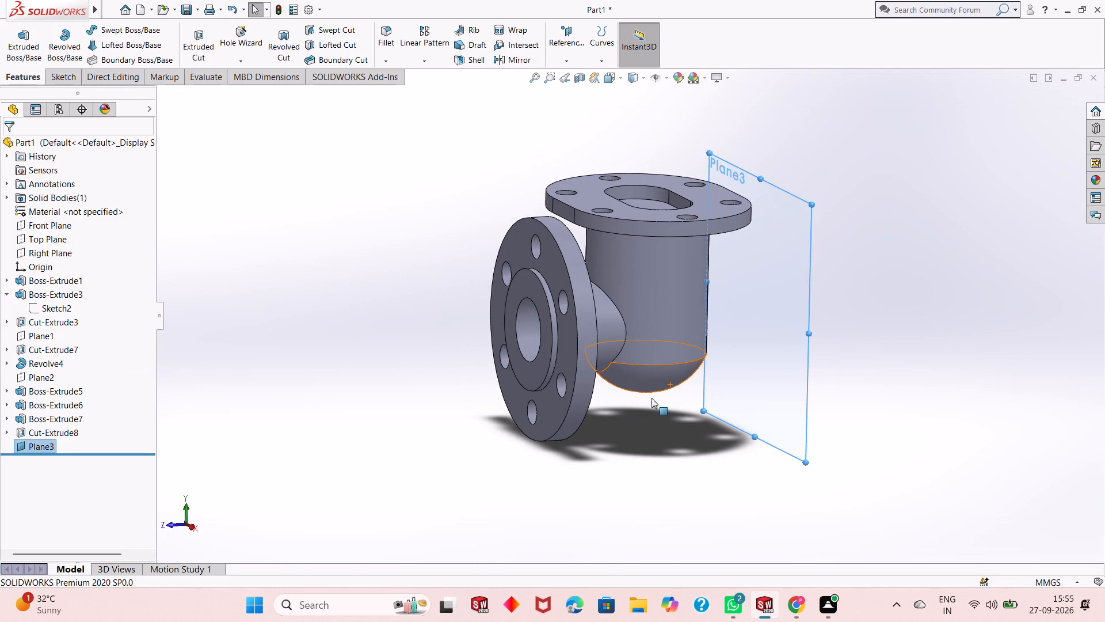
middle_click_drag(767, 381, 527, 391)
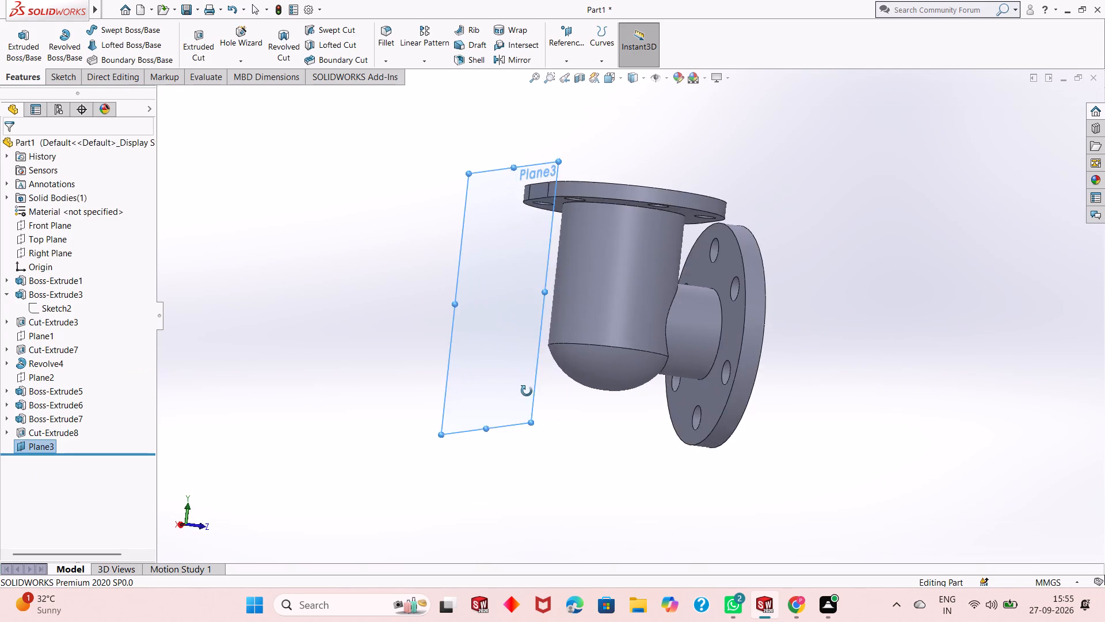
middle_click_drag(527, 391, 539, 414)
right_click(475, 248)
left_click(509, 234)
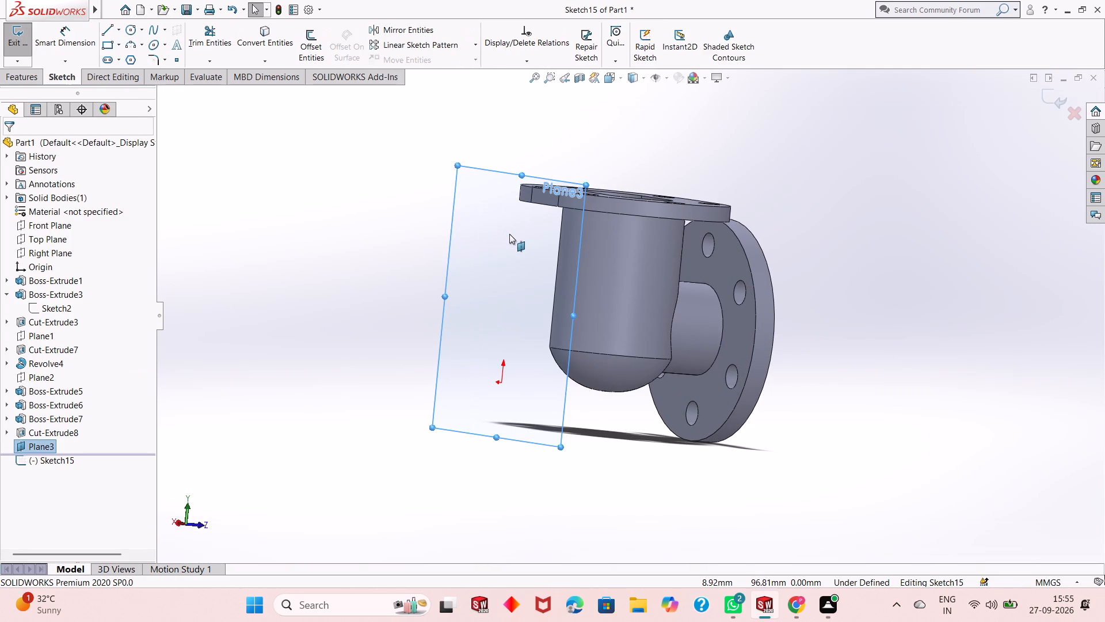
key("ctrl+8")
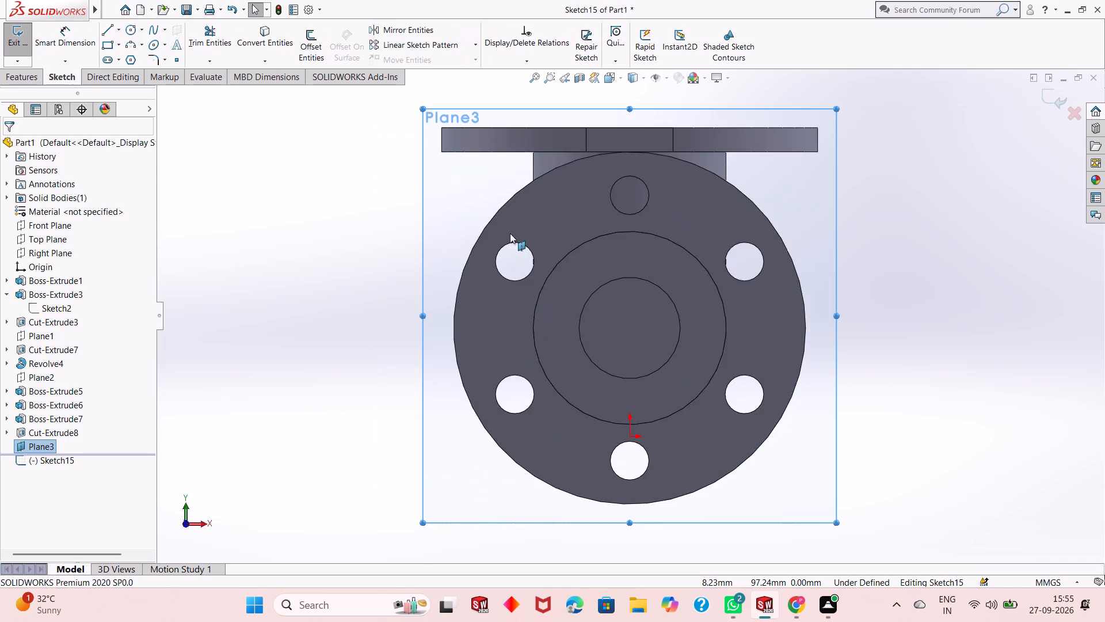
key("ctrl+8")
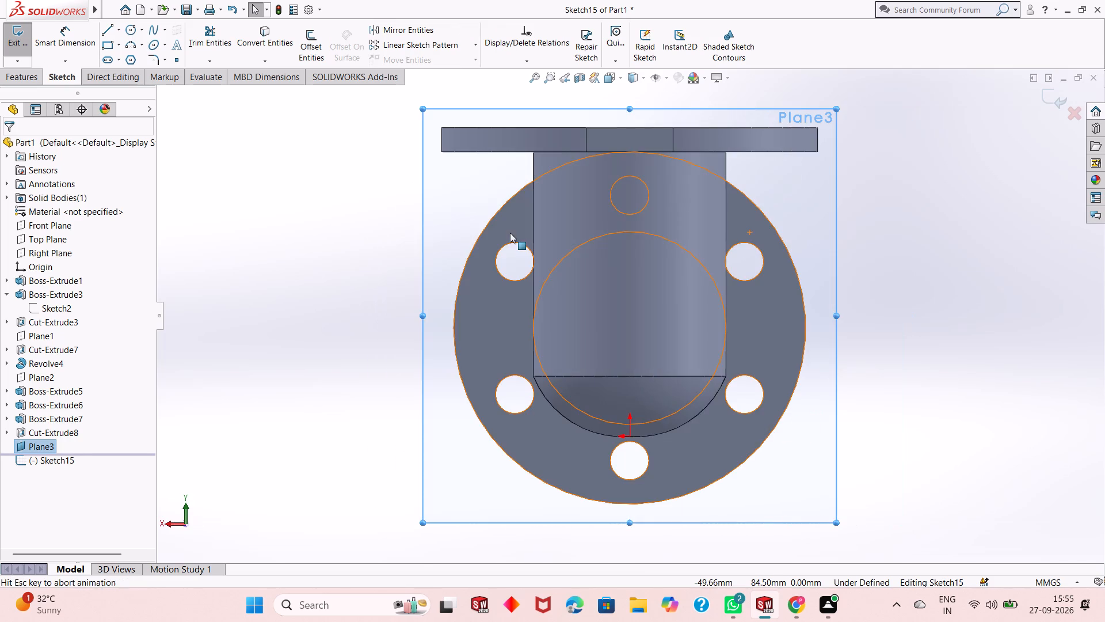
key("Escape")
scroll(712, 288, "up", 2)
scroll(652, 363, "up", 1)
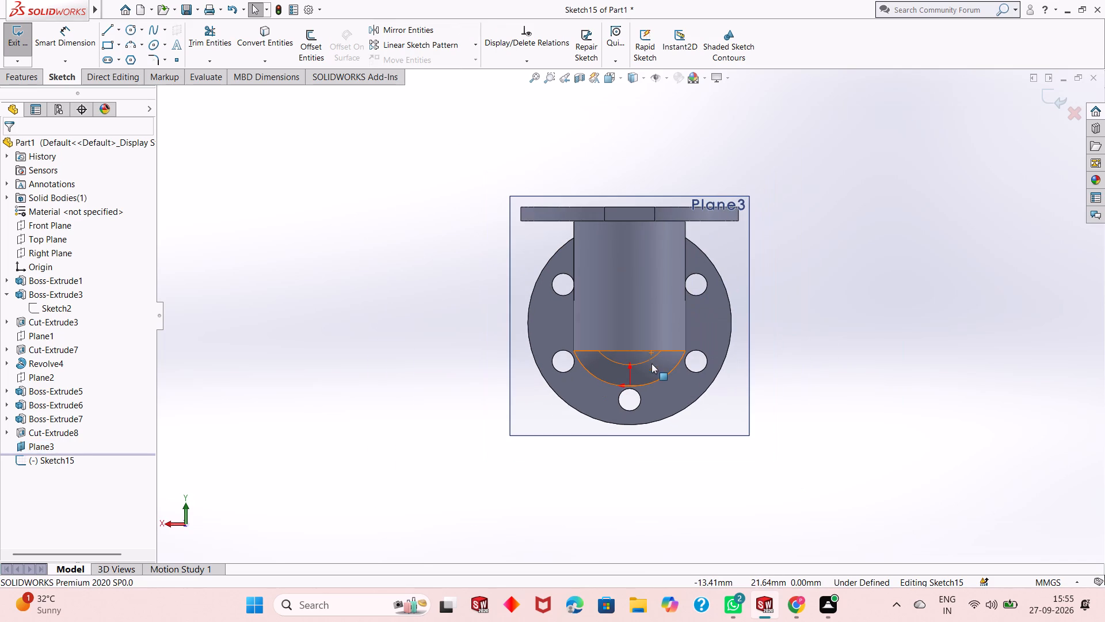
scroll(649, 331, "down", 1)
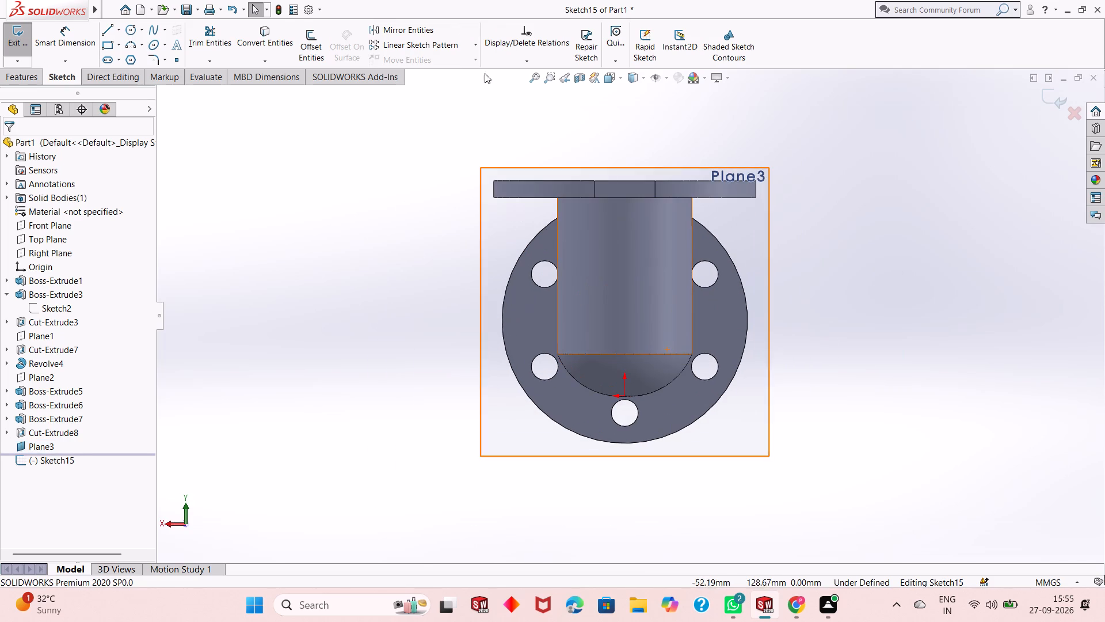
left_click(127, 30)
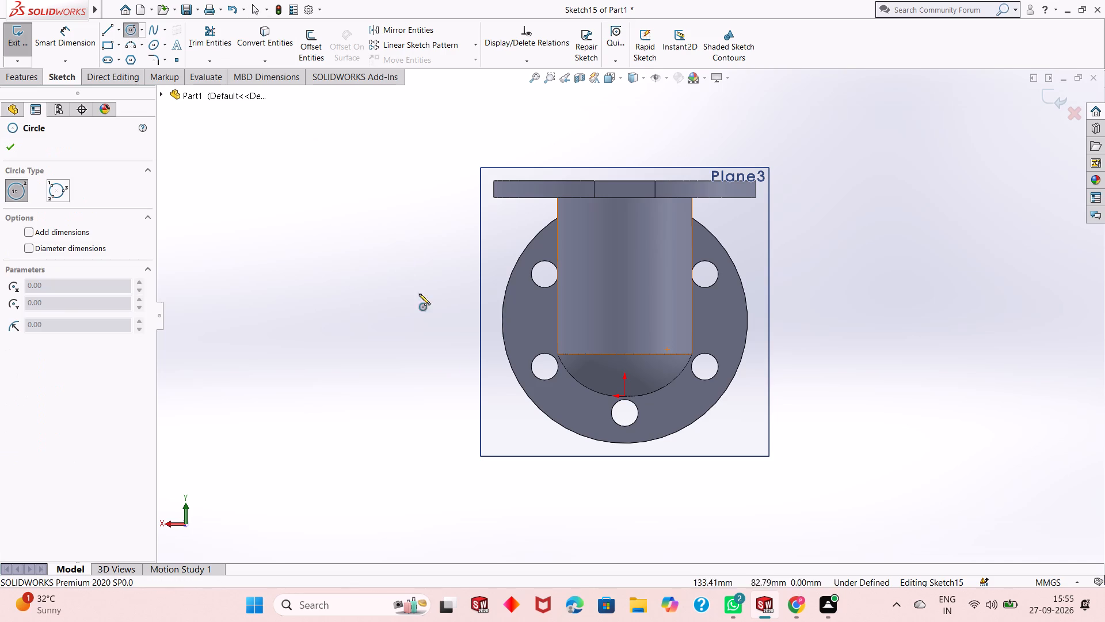
left_click(624, 302)
left_click(648, 377)
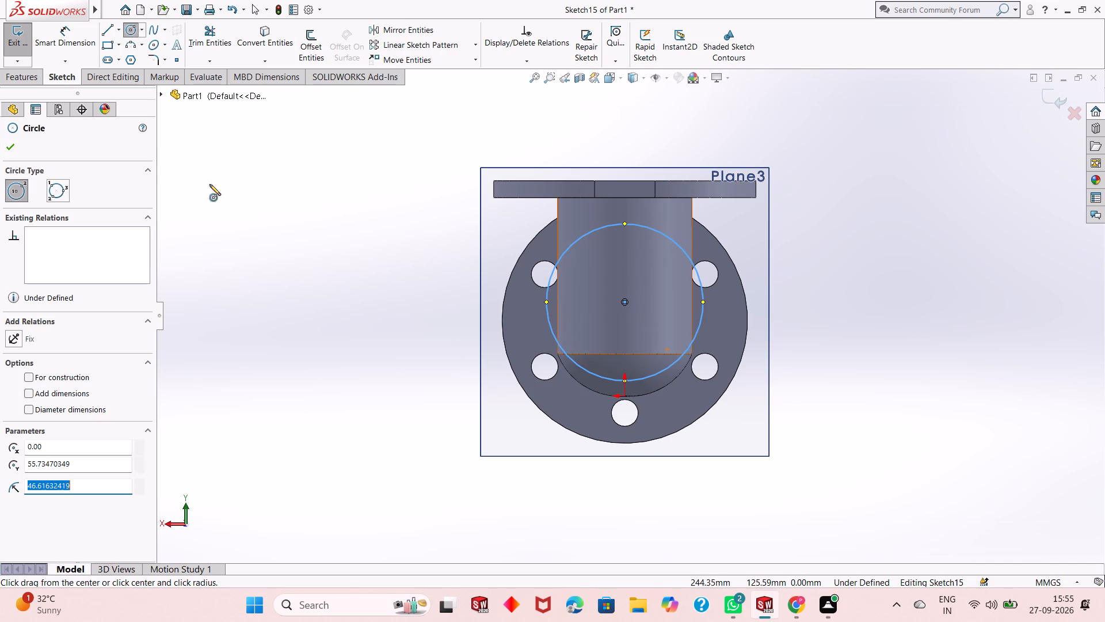
right_click(195, 183)
left_click(223, 196)
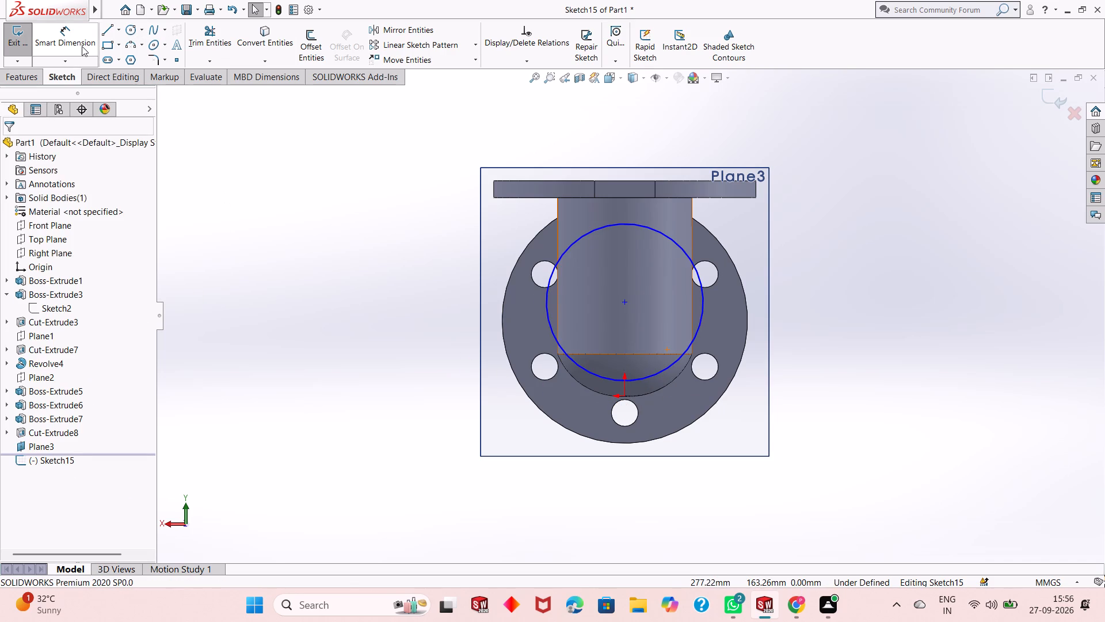
Dimension the circle on the offset plane with a diameter of 146 mm.
left_click(82, 46)
left_click(547, 317)
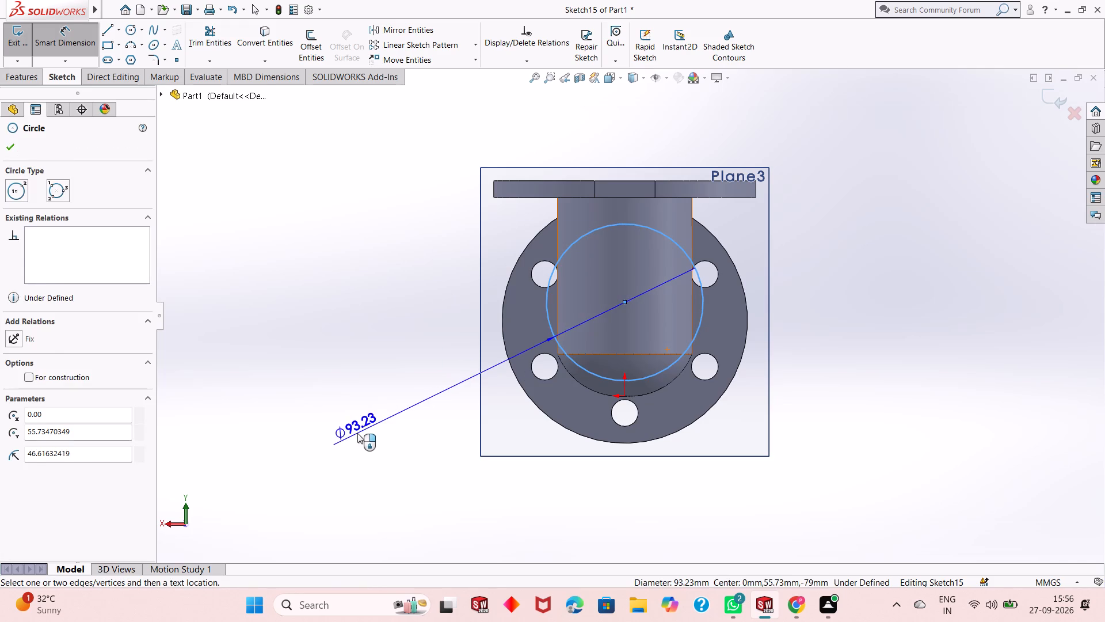
left_click(357, 434)
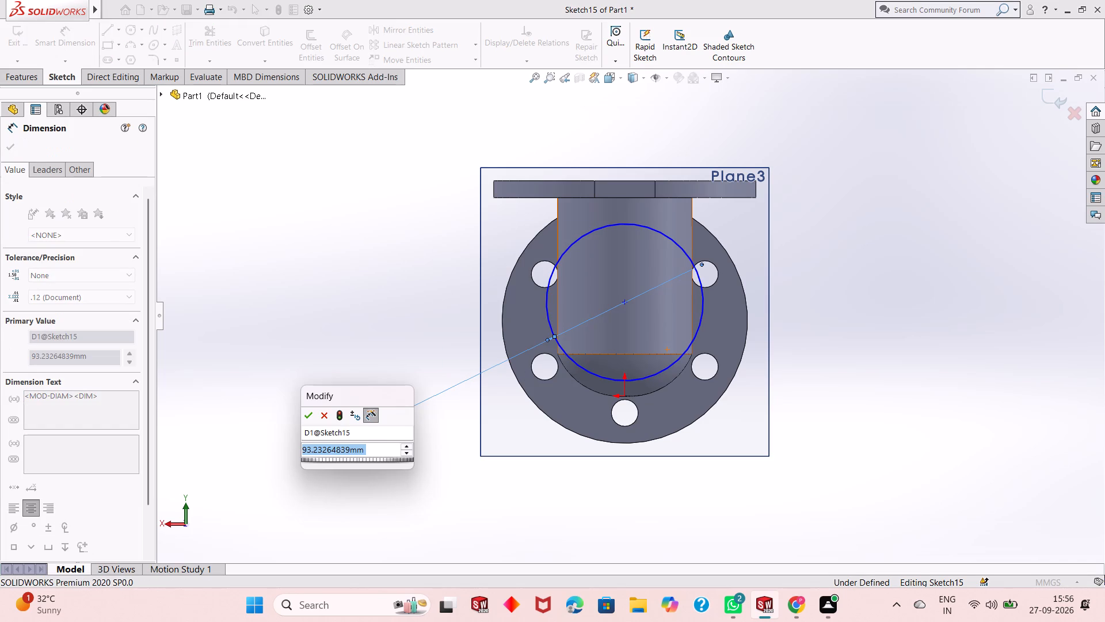
type("146")
key("Return")
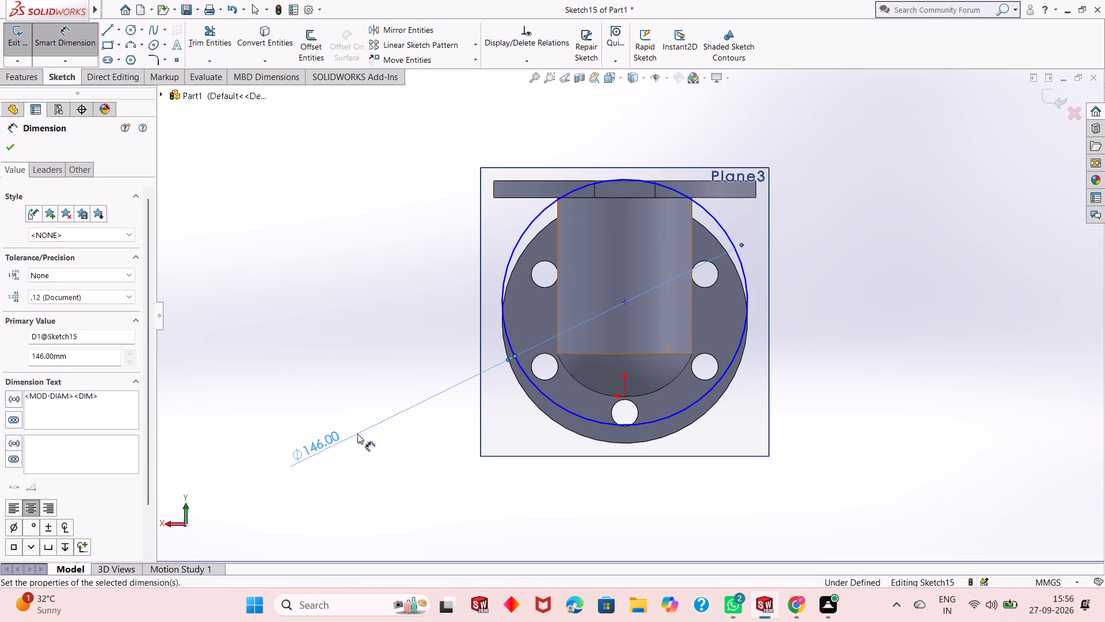
Dimension the vertical distance from the origin to the circle's centre as 45 mm.
left_click(626, 304)
left_click(623, 396)
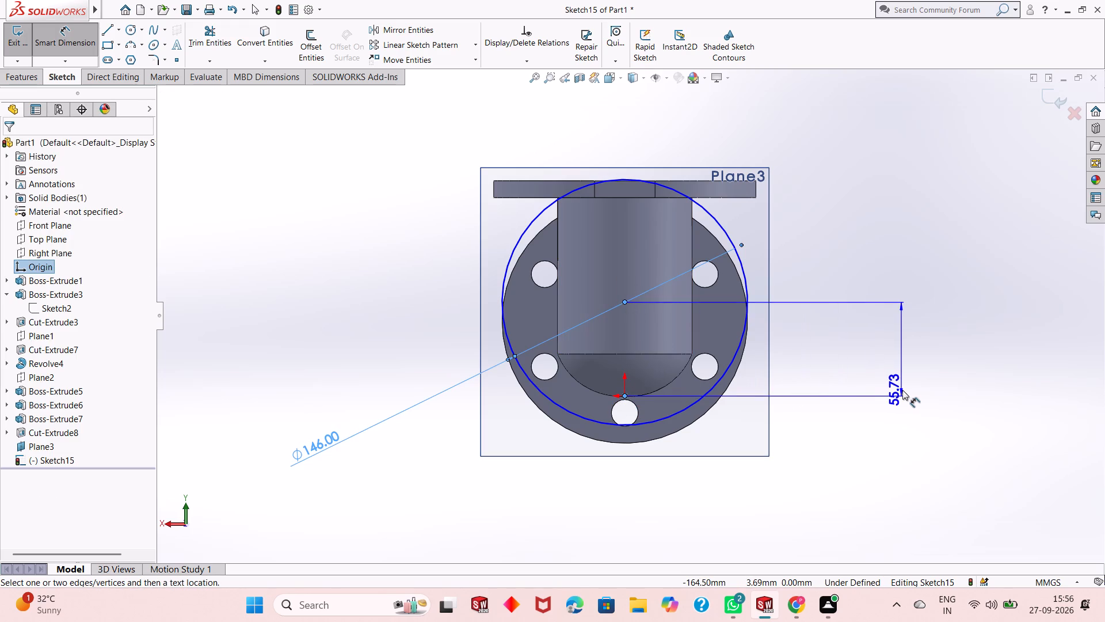
left_click(901, 390)
type("45")
key("Return")
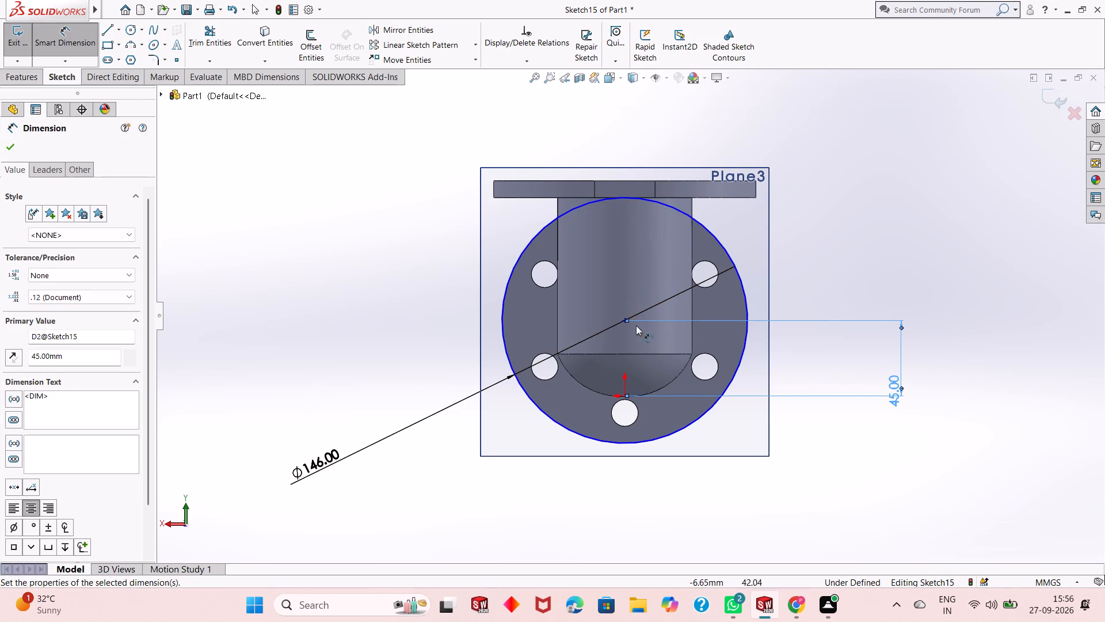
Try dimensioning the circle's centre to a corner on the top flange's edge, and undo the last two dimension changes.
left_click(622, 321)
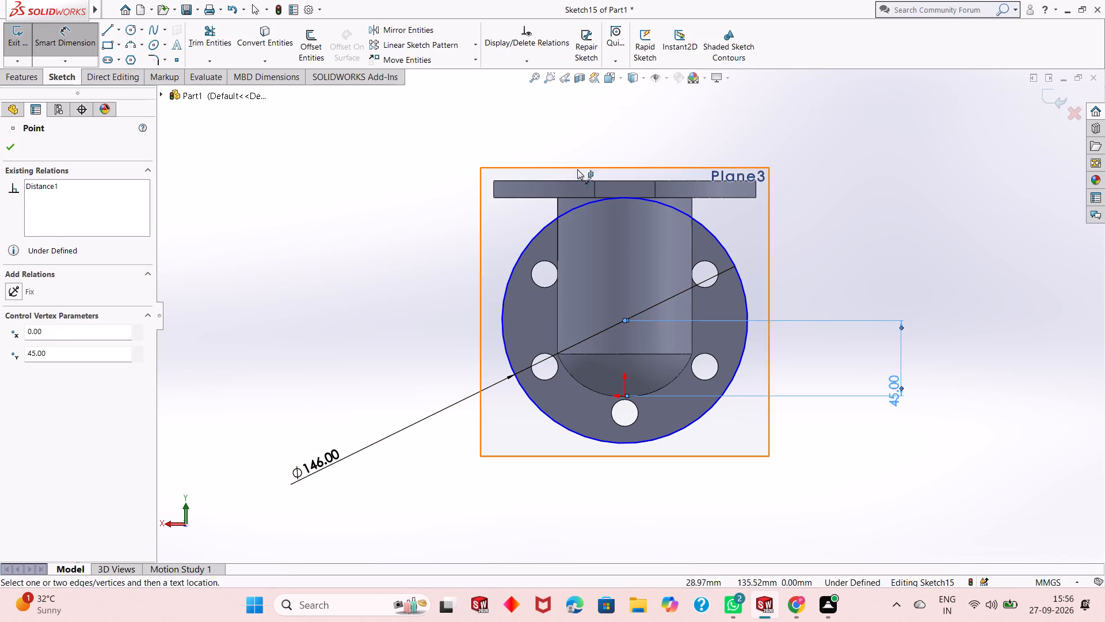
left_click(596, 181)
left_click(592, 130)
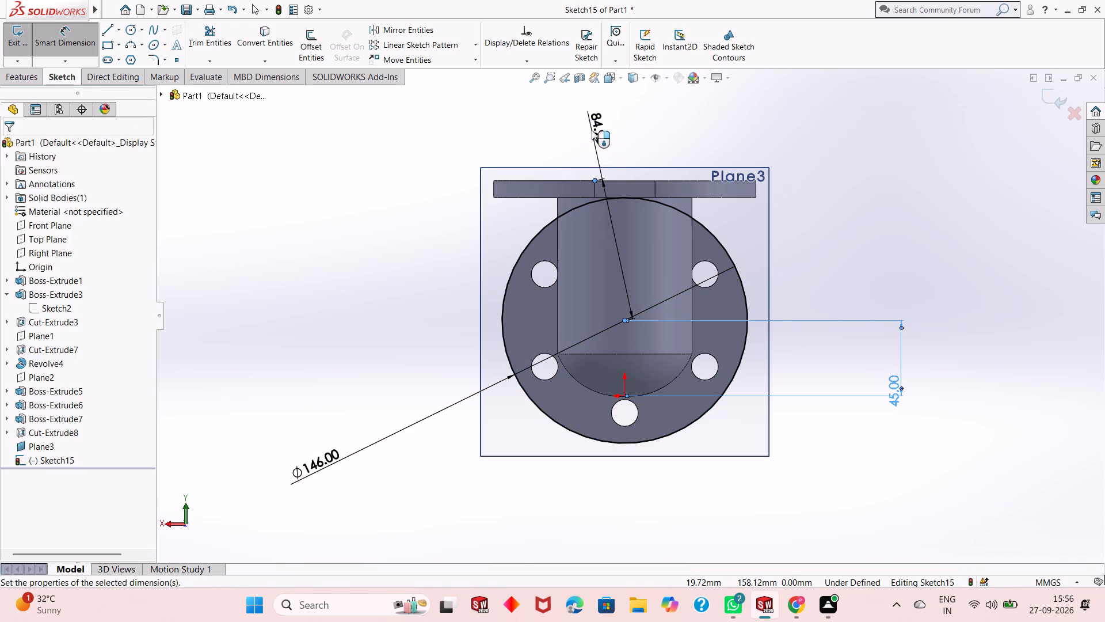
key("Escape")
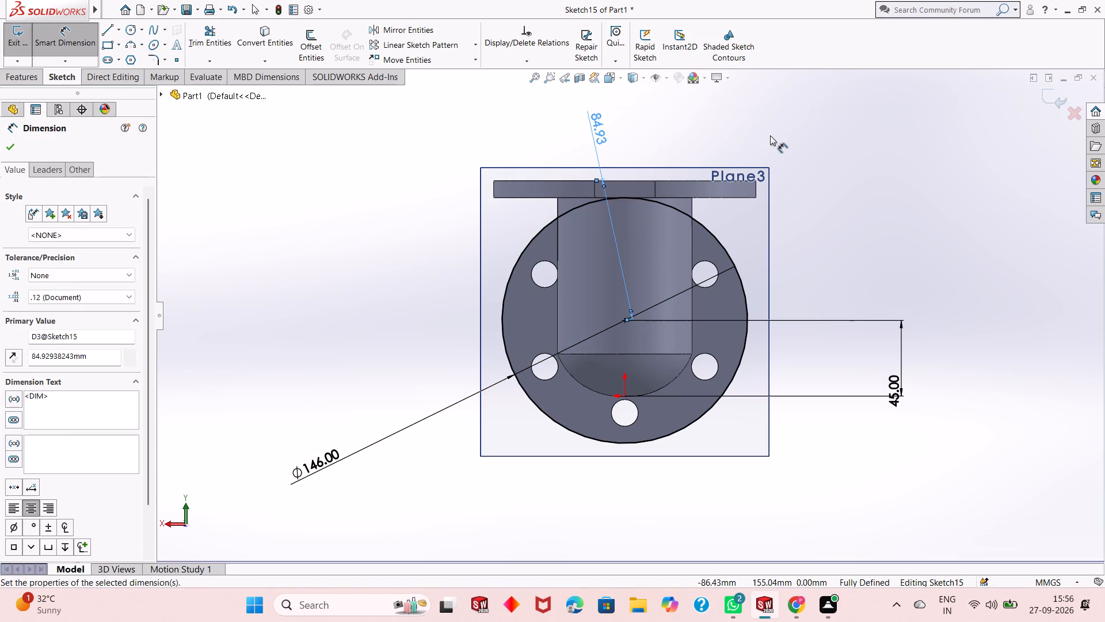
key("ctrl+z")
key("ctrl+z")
Set the vertical dimension between the origin and the circle's centre to 45 mm.
double_click(898, 383)
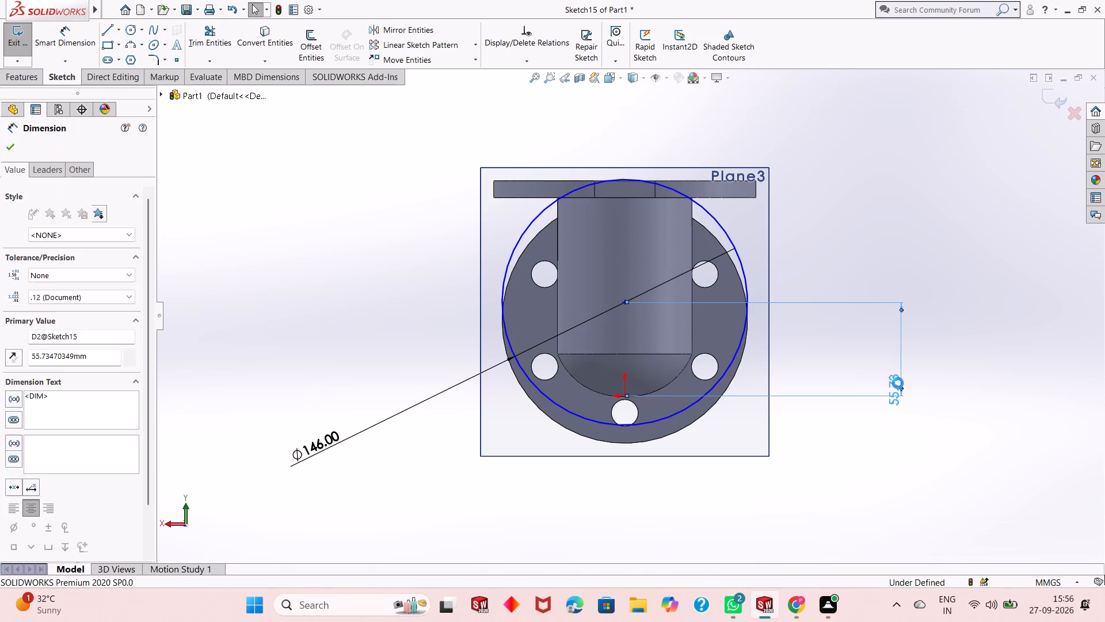
type("45")
key("Return")
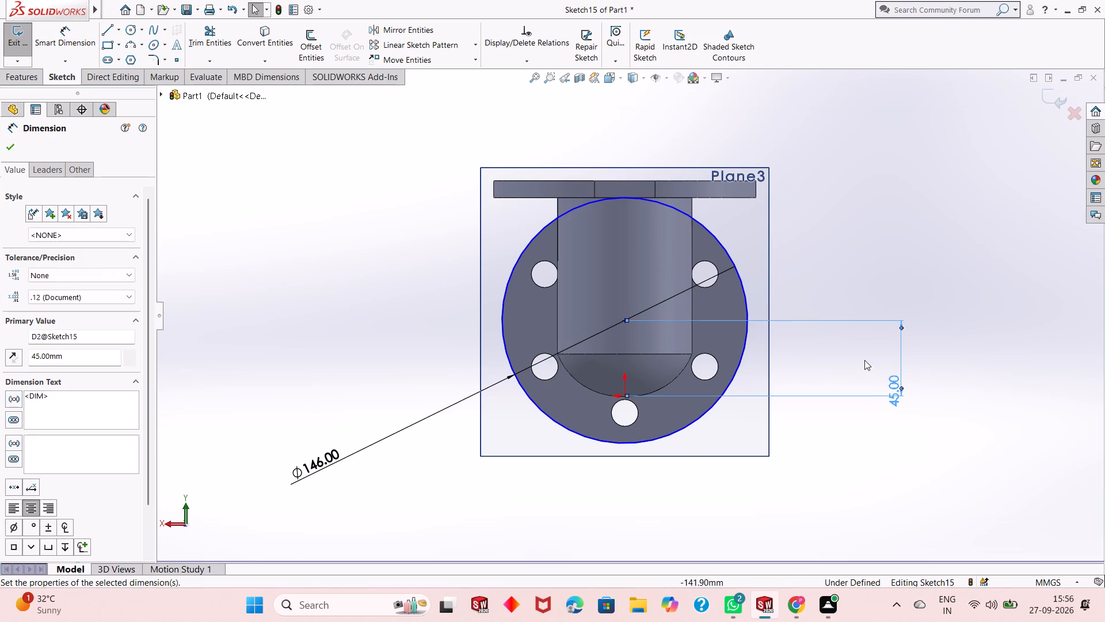
right_click(232, 160)
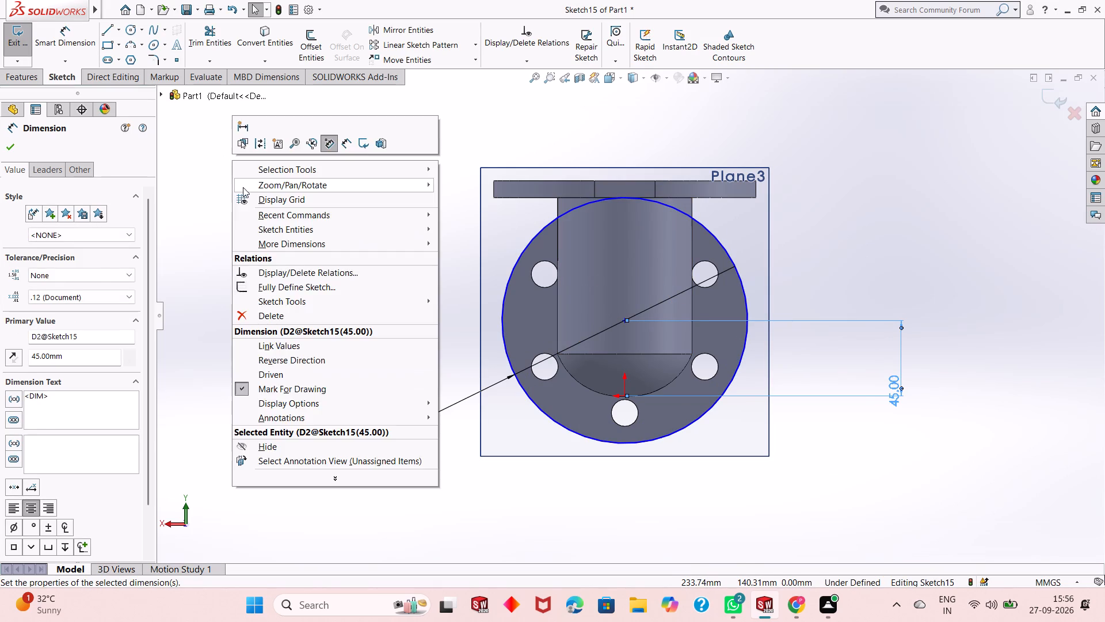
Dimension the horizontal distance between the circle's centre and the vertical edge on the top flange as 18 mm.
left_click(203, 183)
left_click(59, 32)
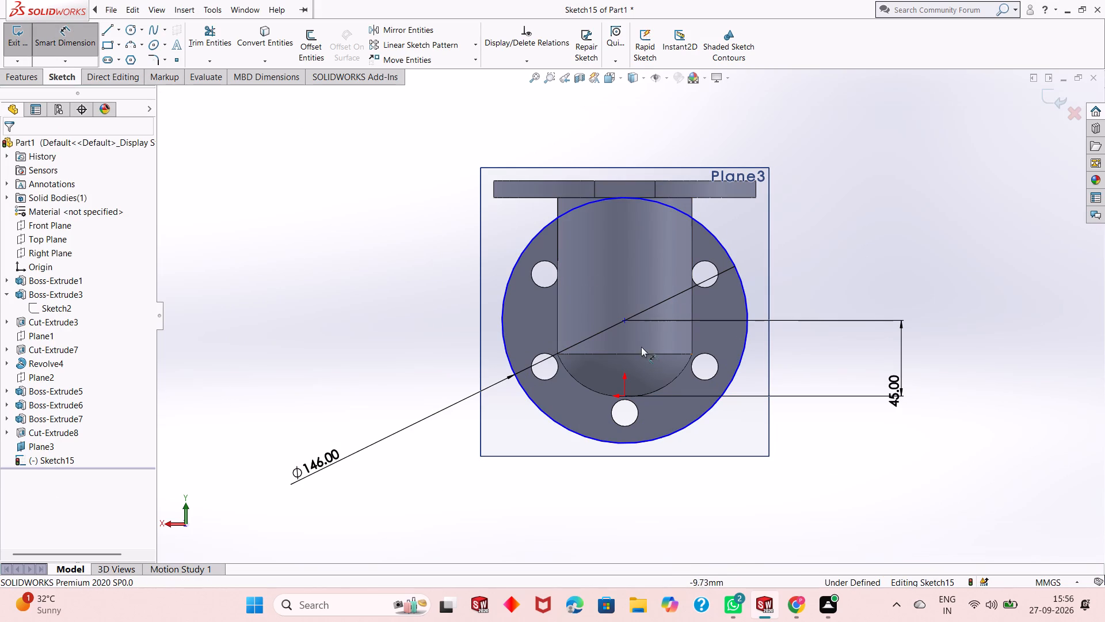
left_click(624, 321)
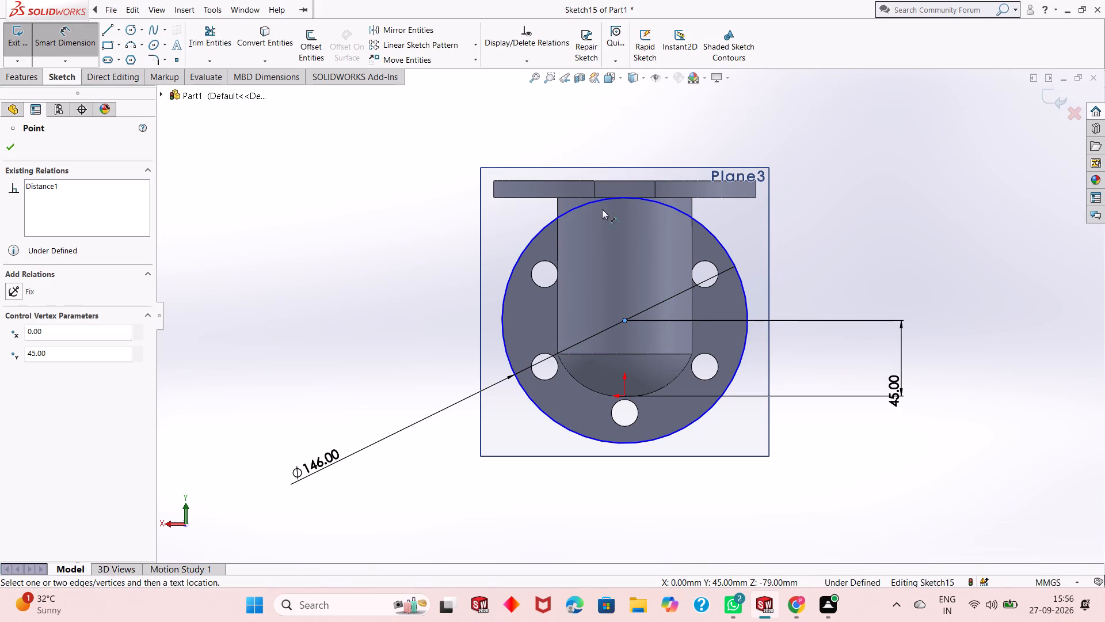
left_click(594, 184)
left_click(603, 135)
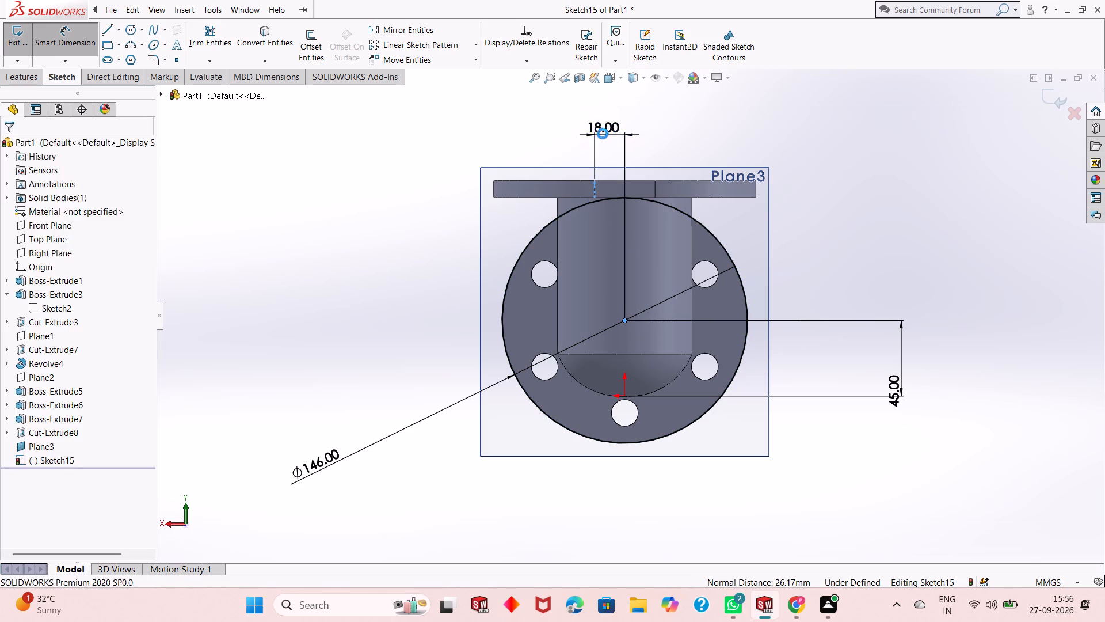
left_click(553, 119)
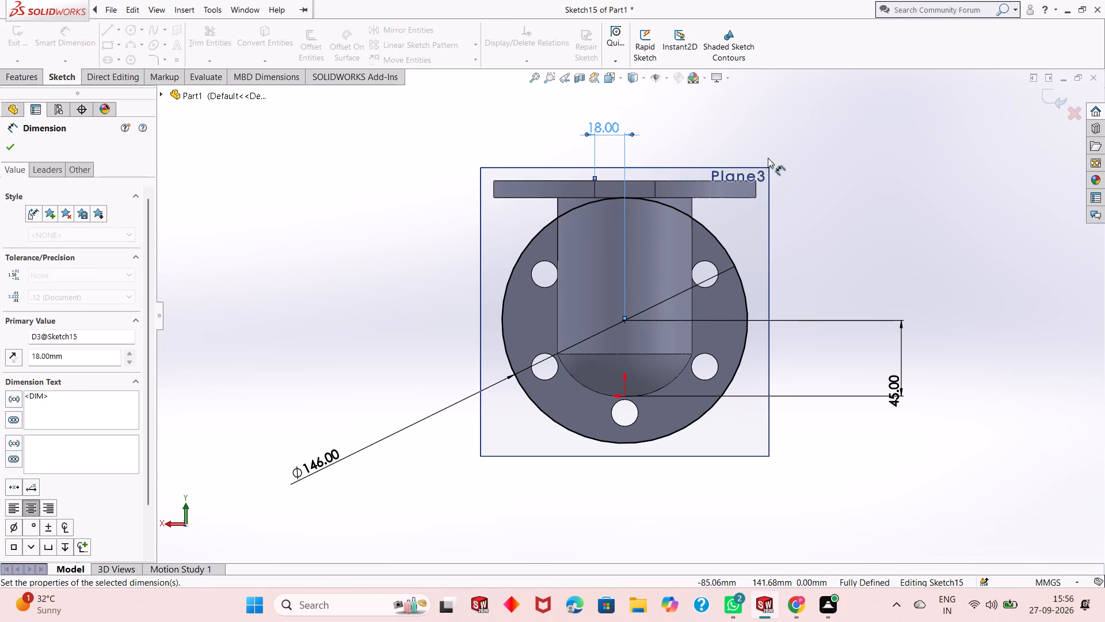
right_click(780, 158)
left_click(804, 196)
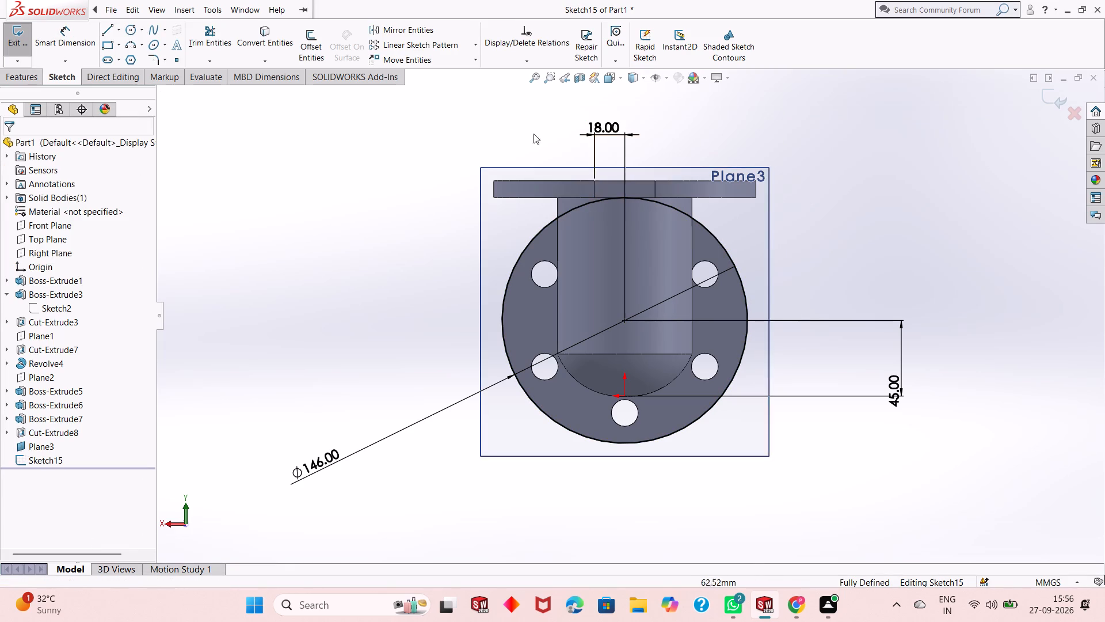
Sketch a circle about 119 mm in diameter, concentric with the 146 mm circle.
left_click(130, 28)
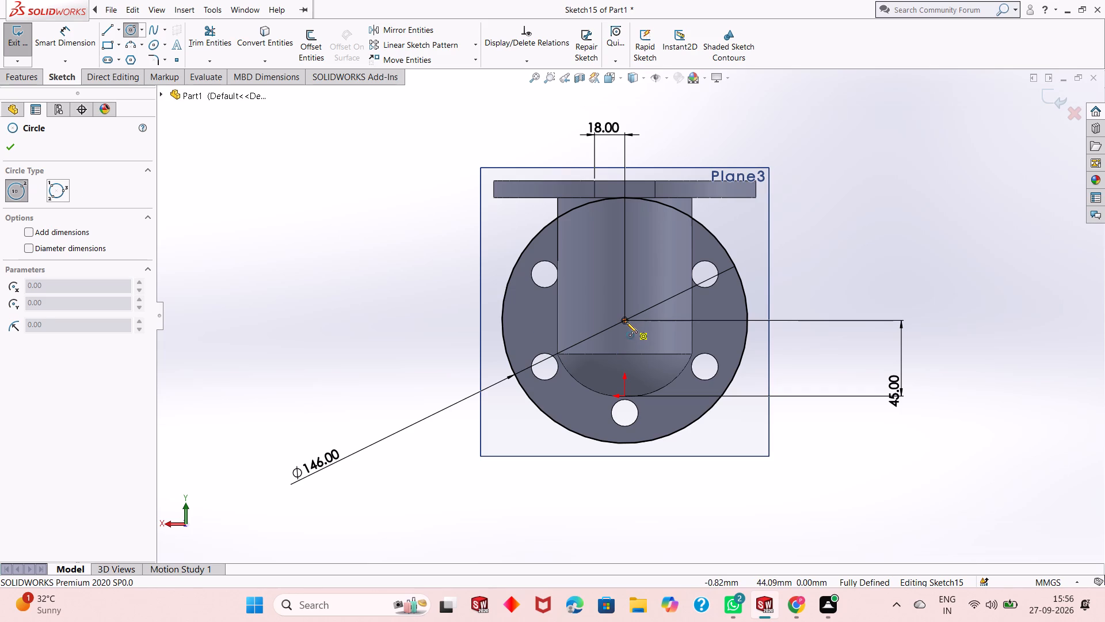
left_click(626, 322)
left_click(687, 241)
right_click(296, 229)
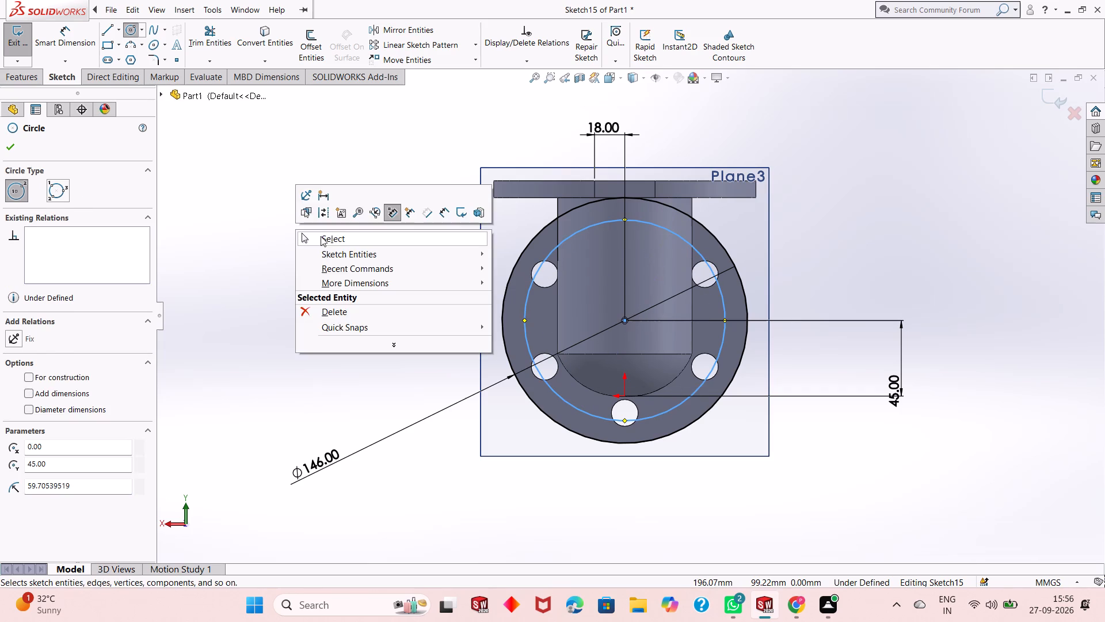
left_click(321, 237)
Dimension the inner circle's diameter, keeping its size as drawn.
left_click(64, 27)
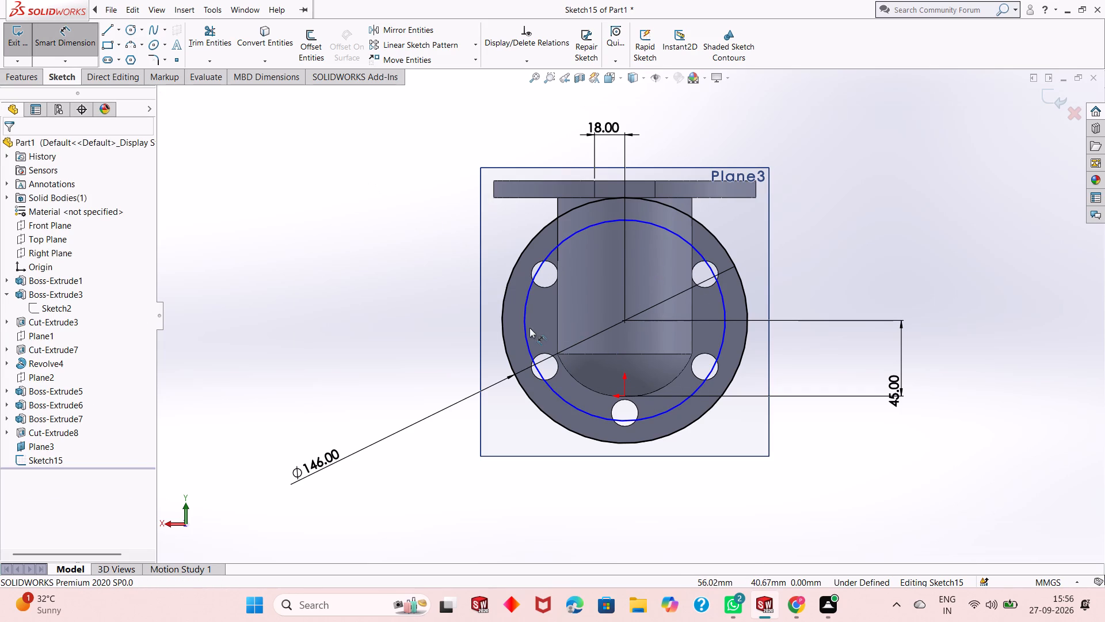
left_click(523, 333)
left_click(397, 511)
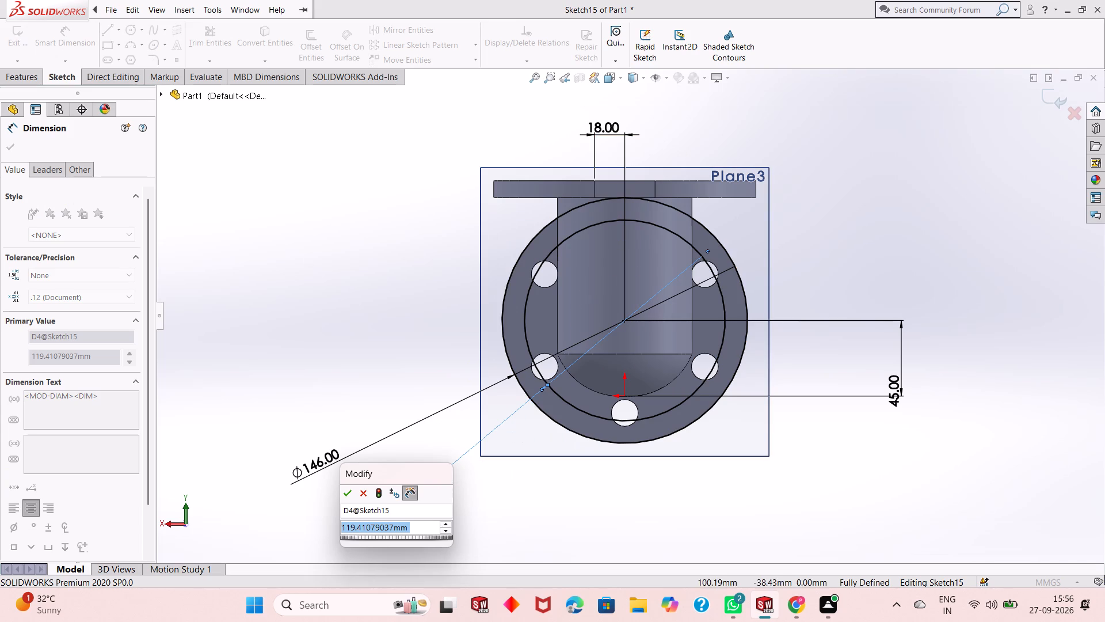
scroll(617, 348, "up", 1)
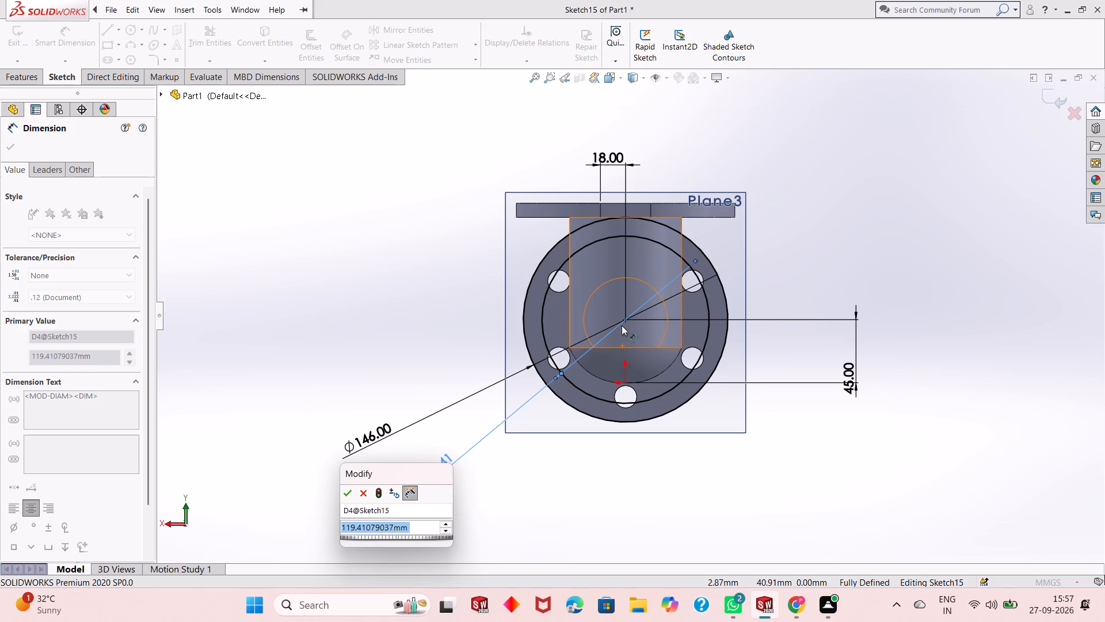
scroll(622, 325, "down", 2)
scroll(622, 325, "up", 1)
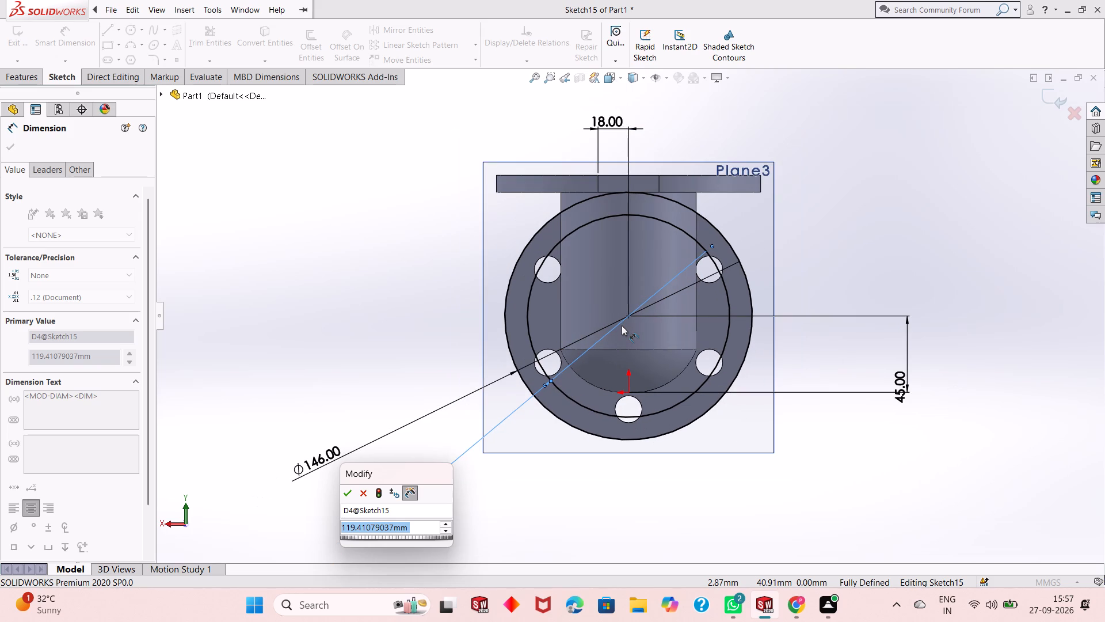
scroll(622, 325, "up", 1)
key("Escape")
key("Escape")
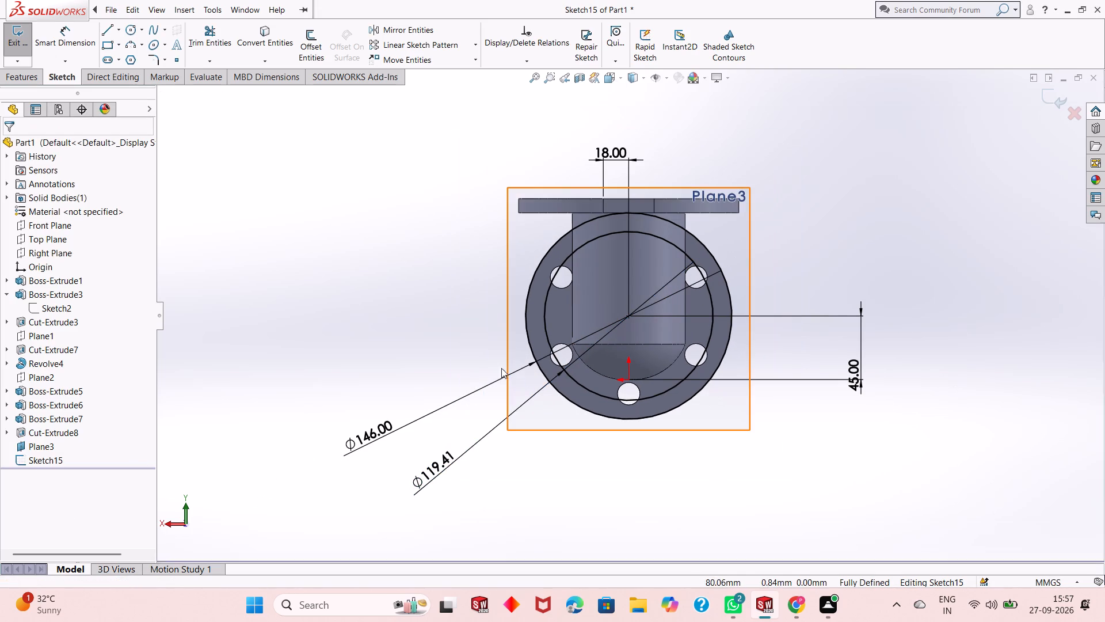
Undo the whole flange sketch on the offset plane, and the creation of Plane3 itself.
key("ctrl+z")
key("ctrl+z")
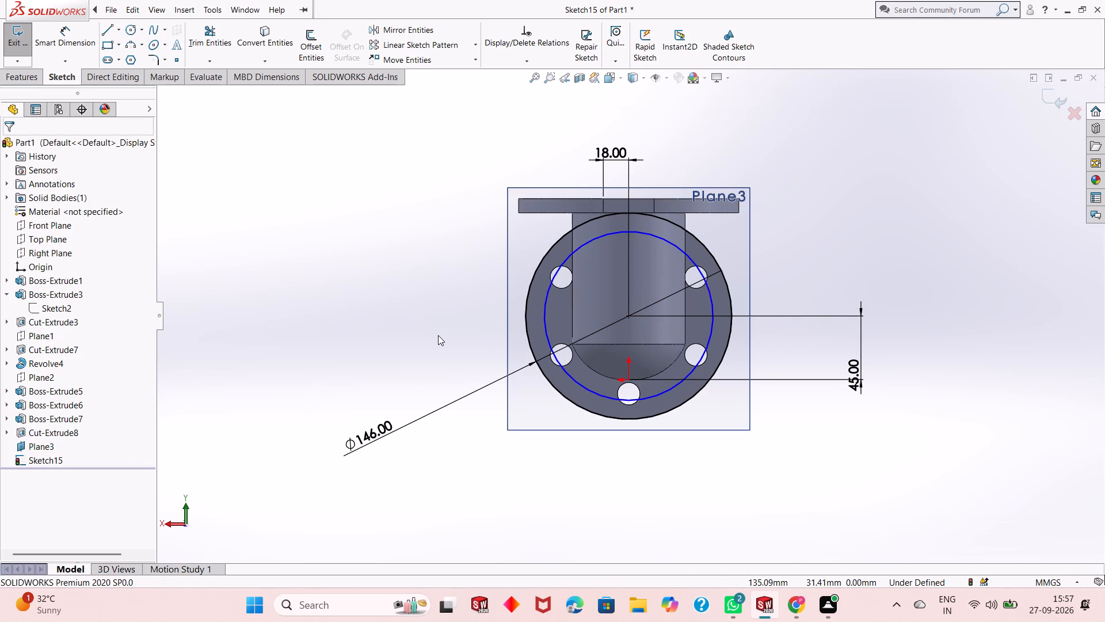
key("ctrl+z")
key("ctrl+z")
key("ctrl+z")
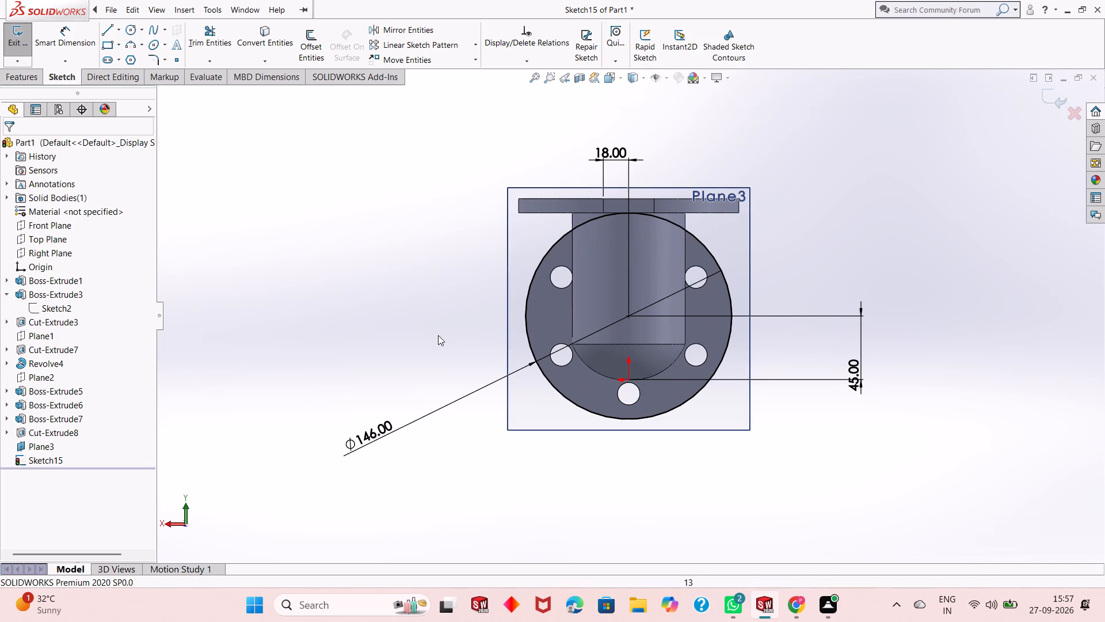
key("ctrl+z")
key("ctrl+z")
key("ctrl+z")
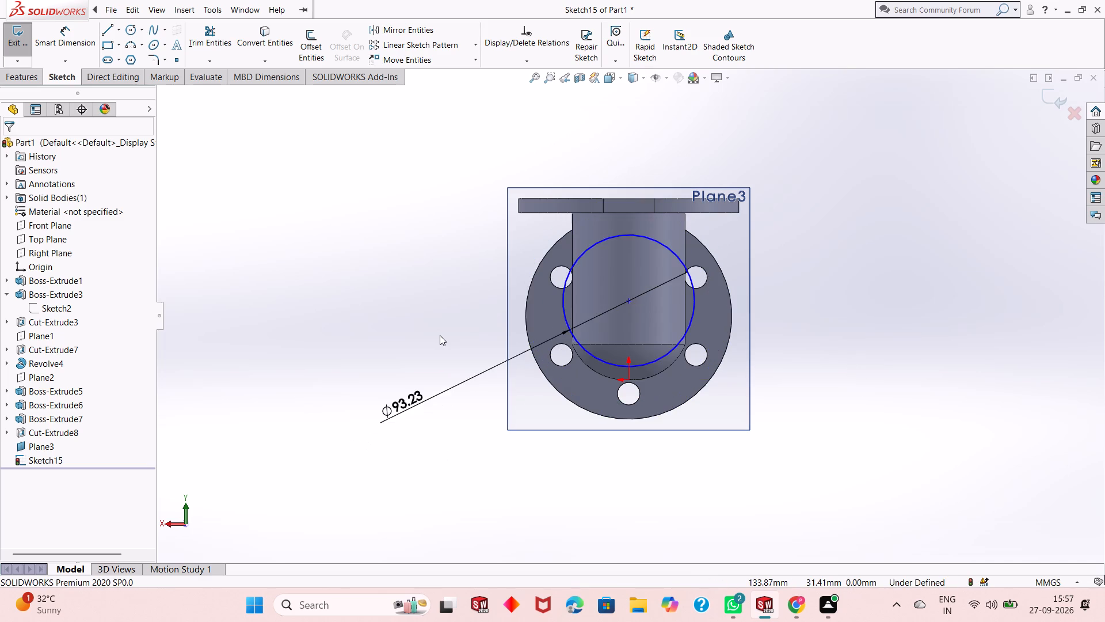
key("ctrl+z")
key("ctrl+z")
key("ctrl+z")
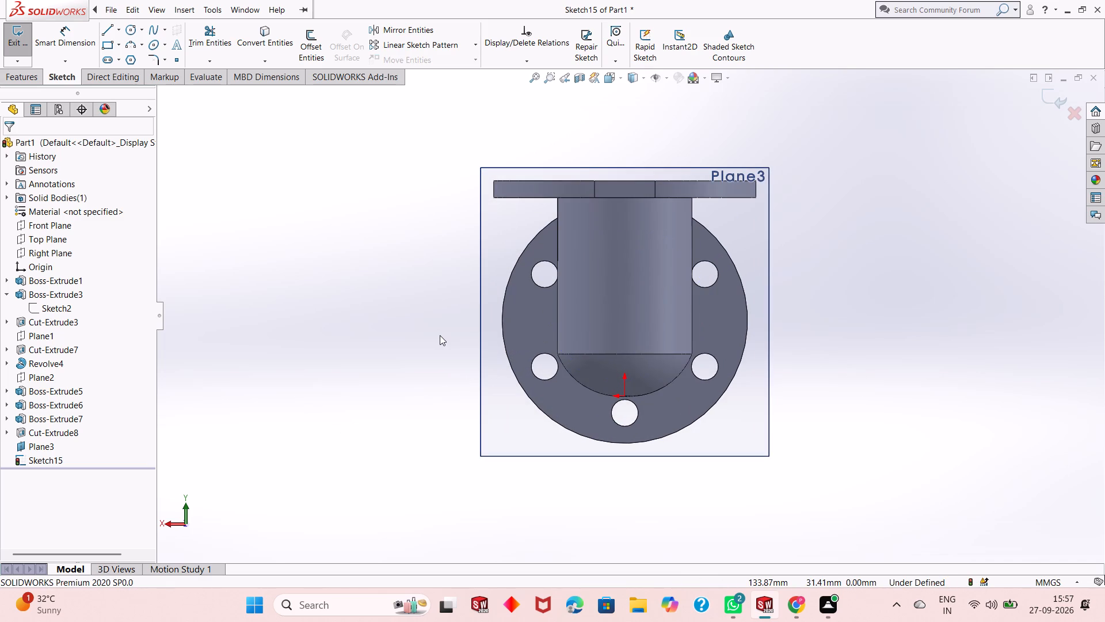
key("ctrl+z")
key("ctrl+z")
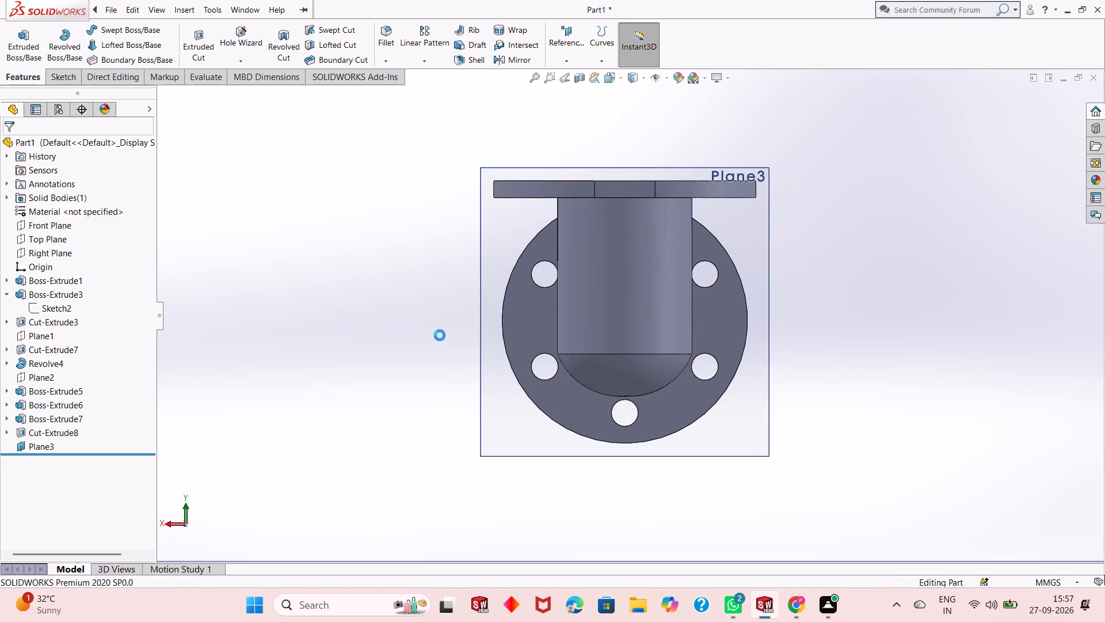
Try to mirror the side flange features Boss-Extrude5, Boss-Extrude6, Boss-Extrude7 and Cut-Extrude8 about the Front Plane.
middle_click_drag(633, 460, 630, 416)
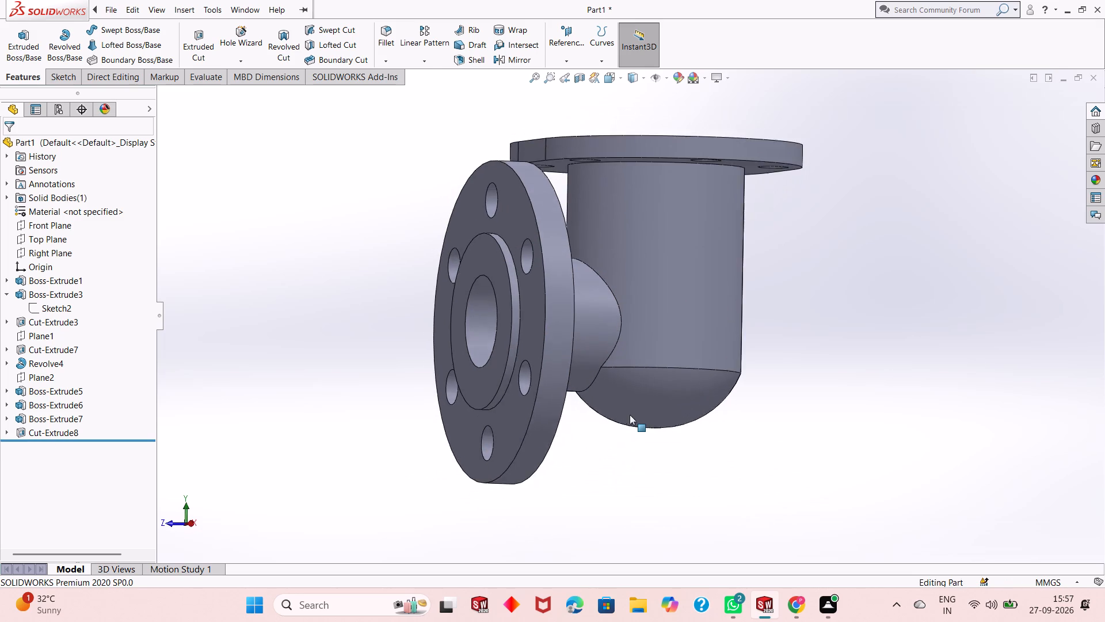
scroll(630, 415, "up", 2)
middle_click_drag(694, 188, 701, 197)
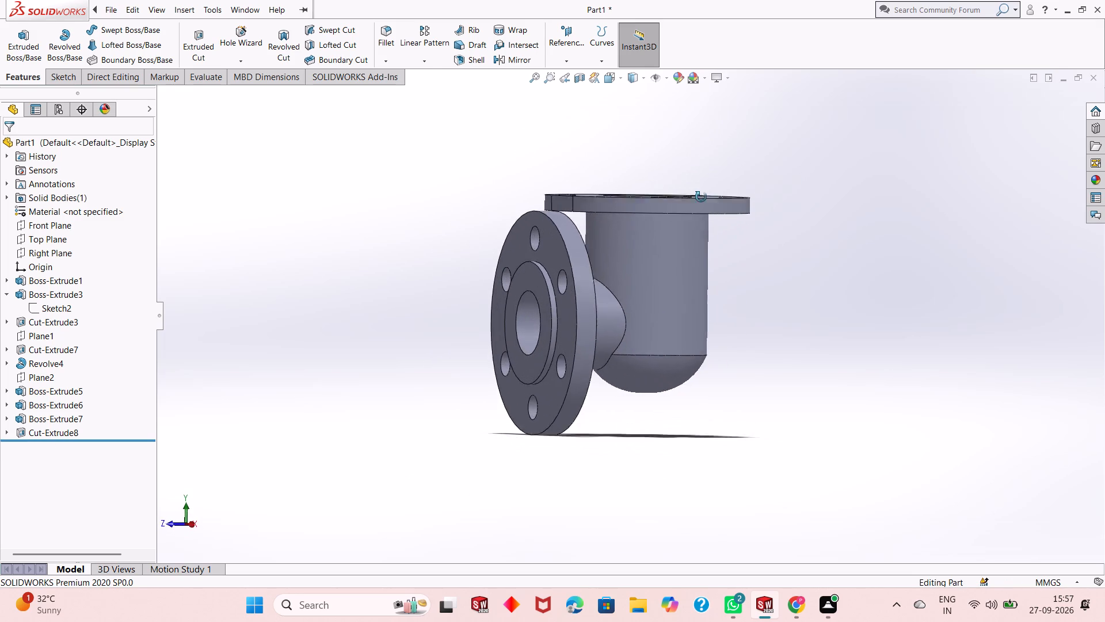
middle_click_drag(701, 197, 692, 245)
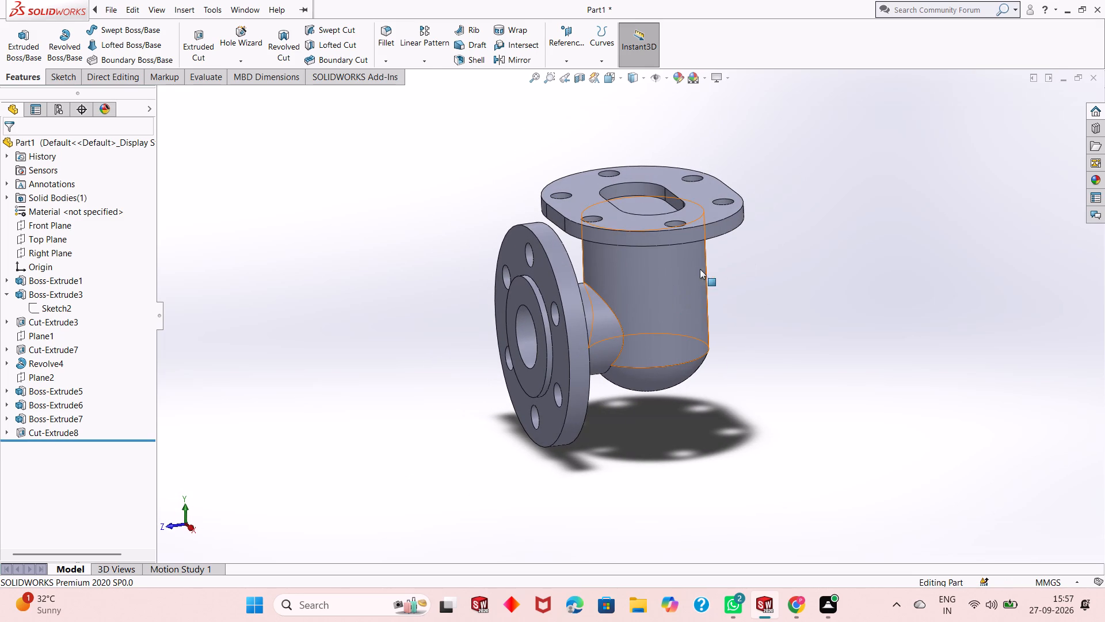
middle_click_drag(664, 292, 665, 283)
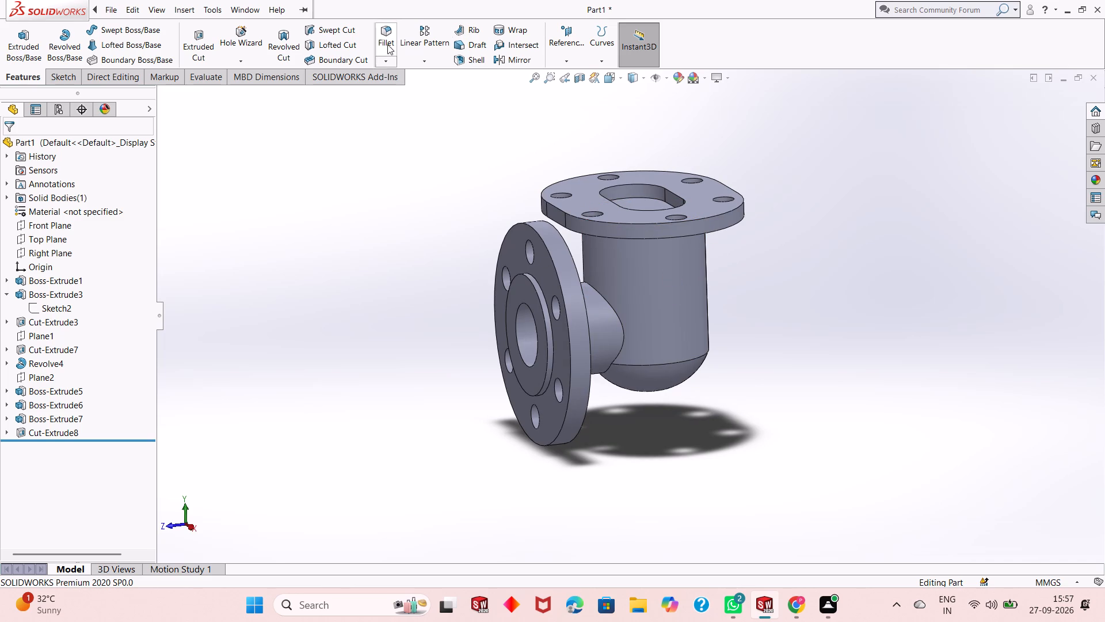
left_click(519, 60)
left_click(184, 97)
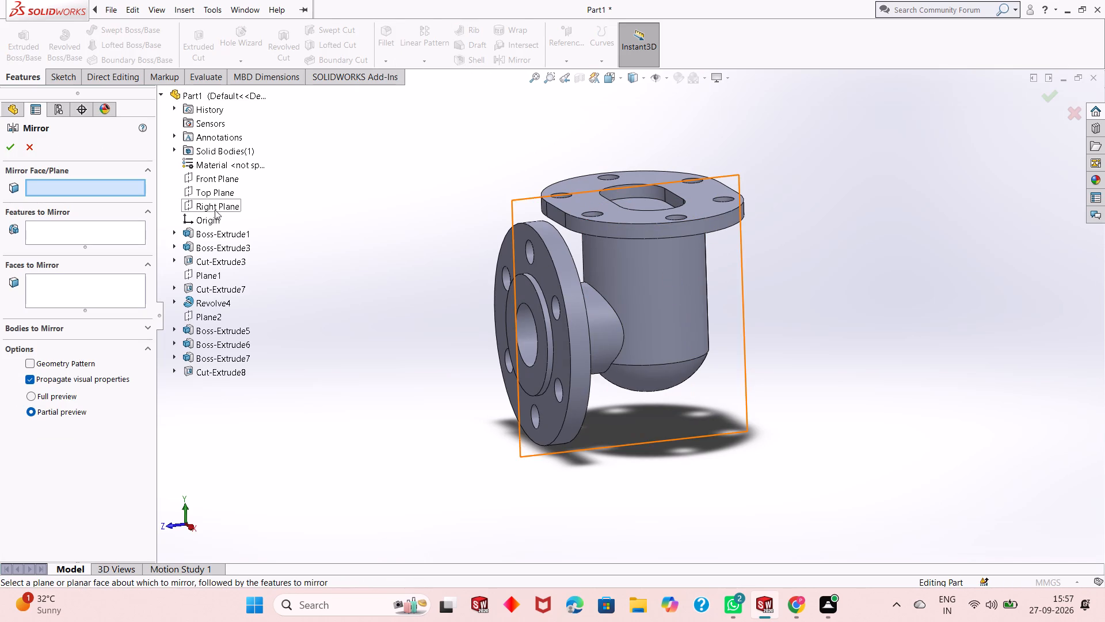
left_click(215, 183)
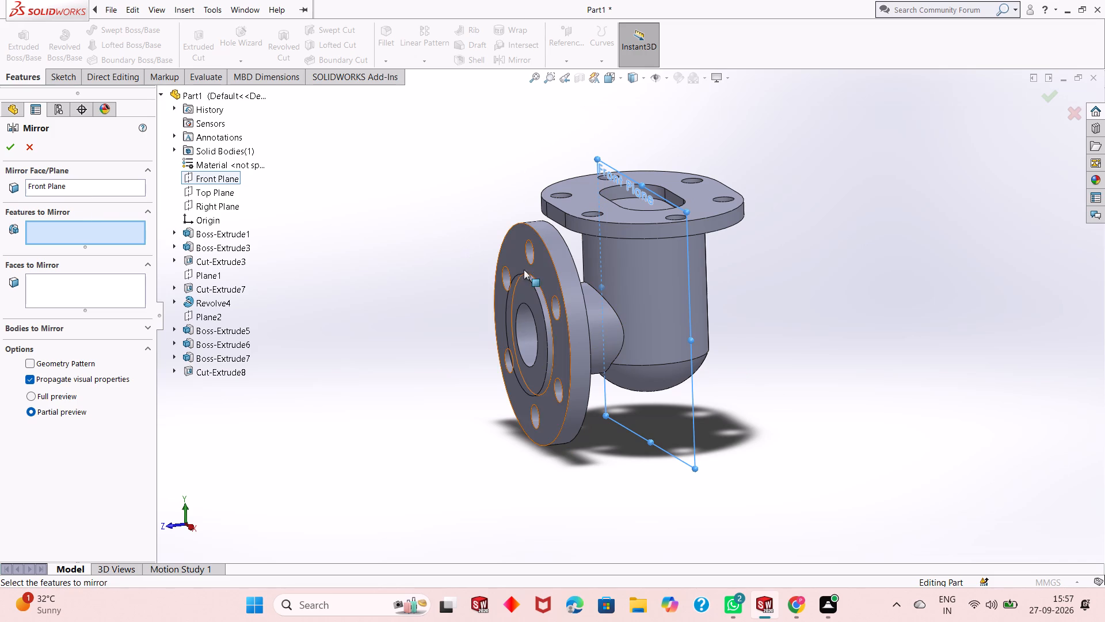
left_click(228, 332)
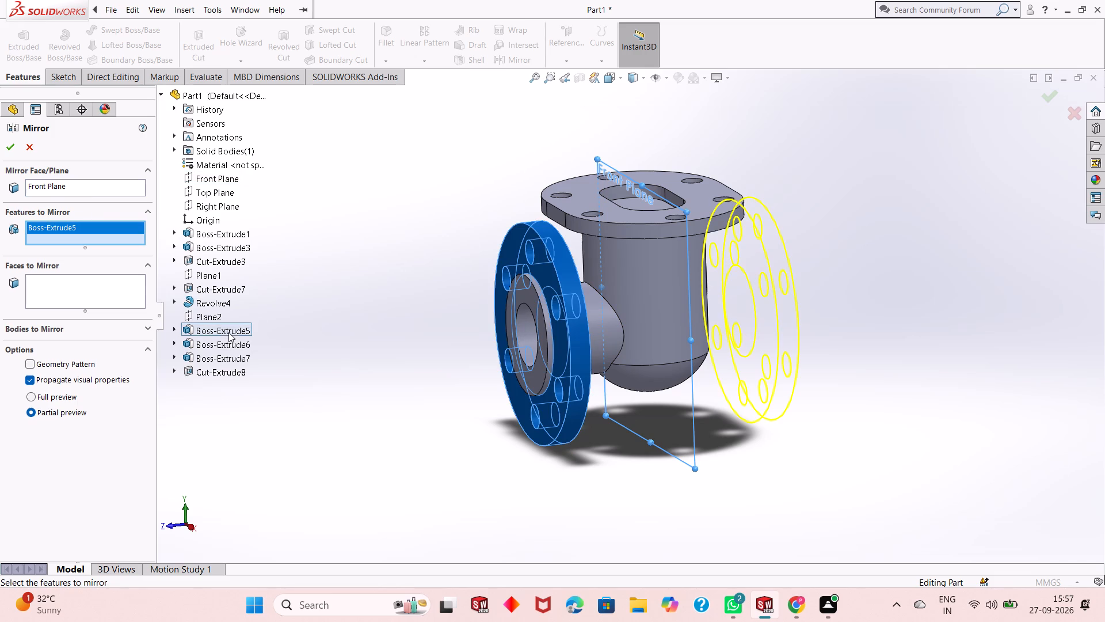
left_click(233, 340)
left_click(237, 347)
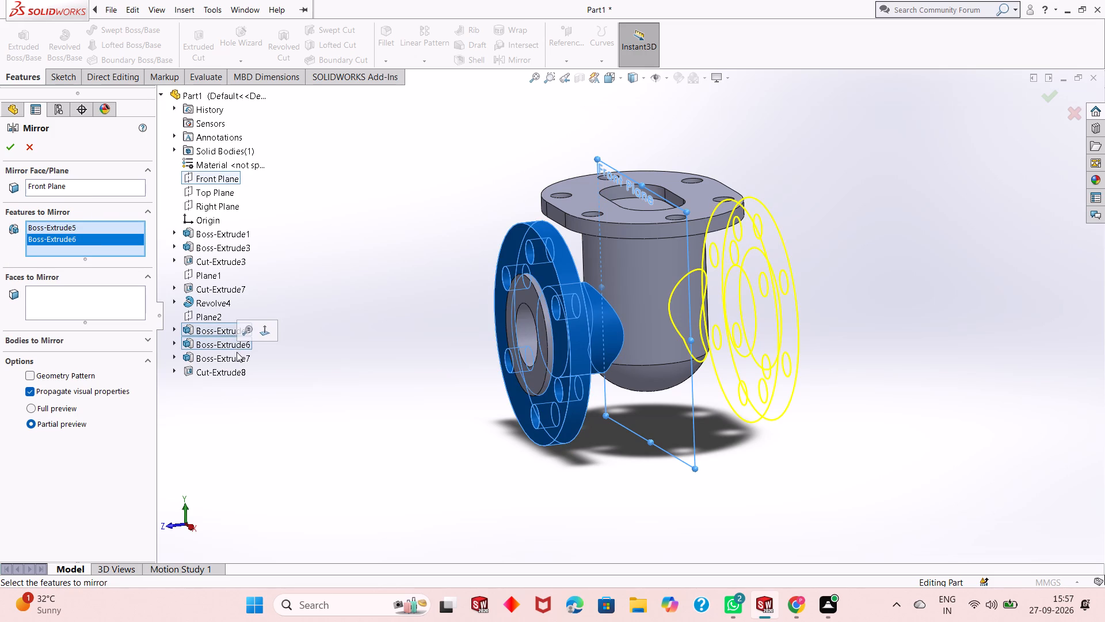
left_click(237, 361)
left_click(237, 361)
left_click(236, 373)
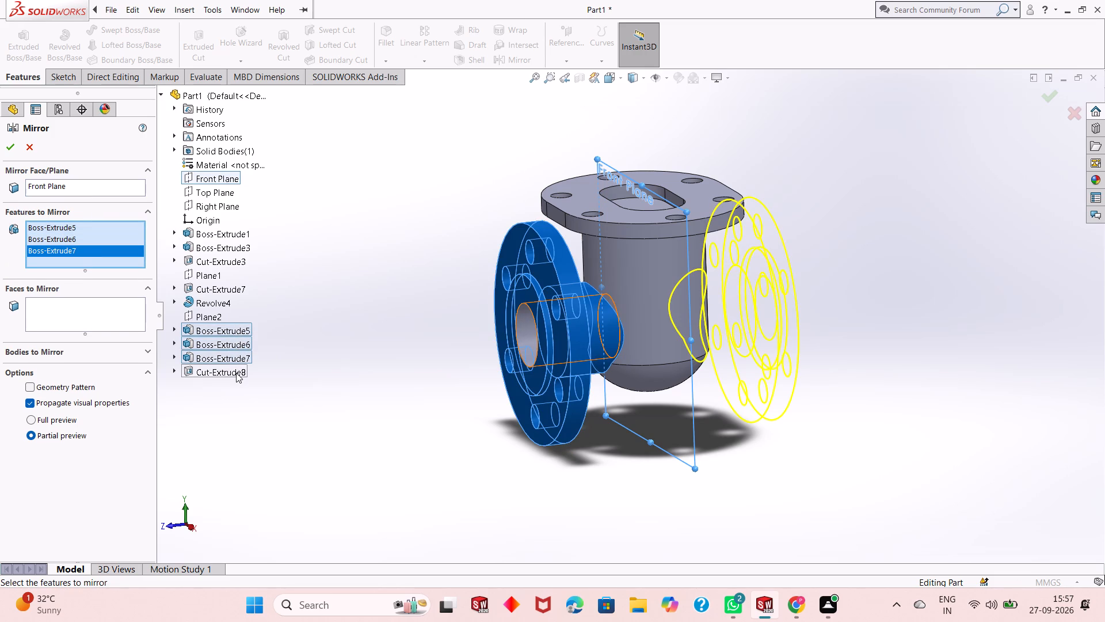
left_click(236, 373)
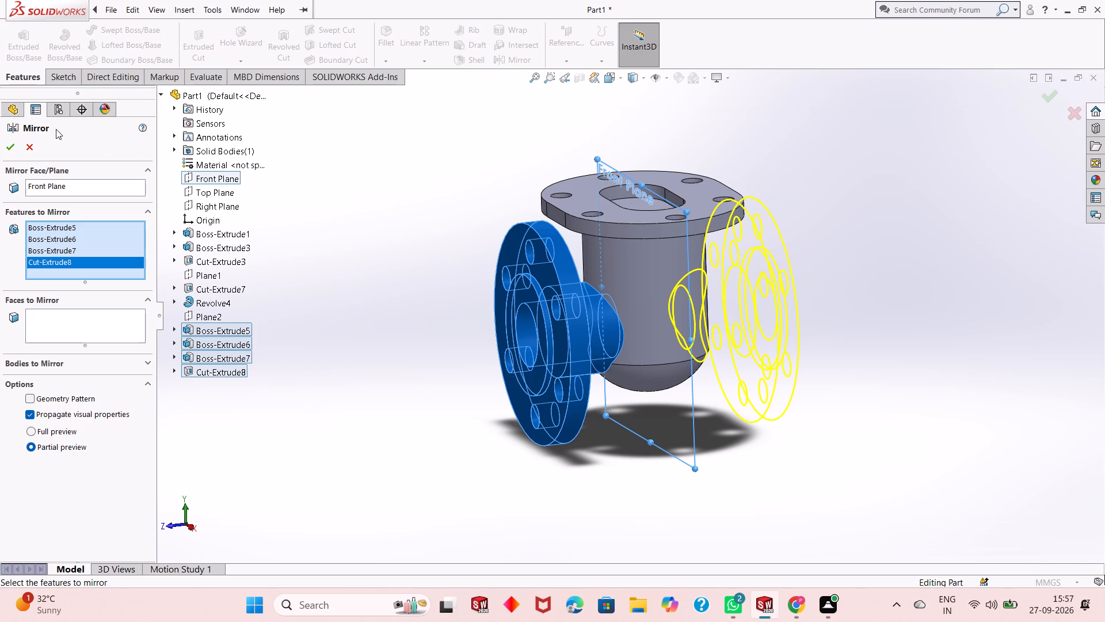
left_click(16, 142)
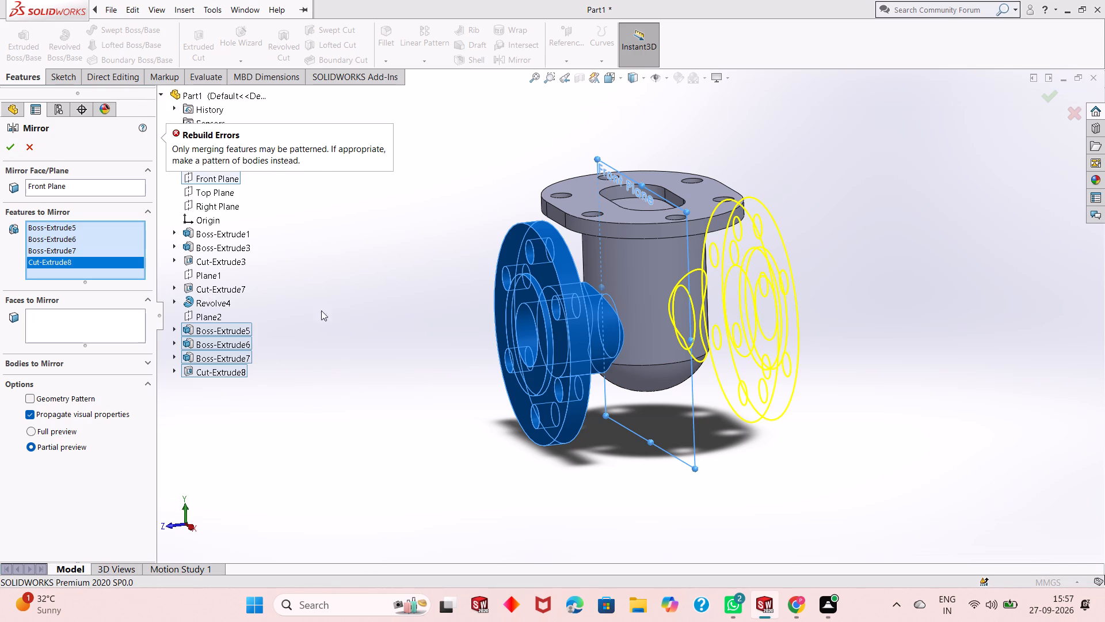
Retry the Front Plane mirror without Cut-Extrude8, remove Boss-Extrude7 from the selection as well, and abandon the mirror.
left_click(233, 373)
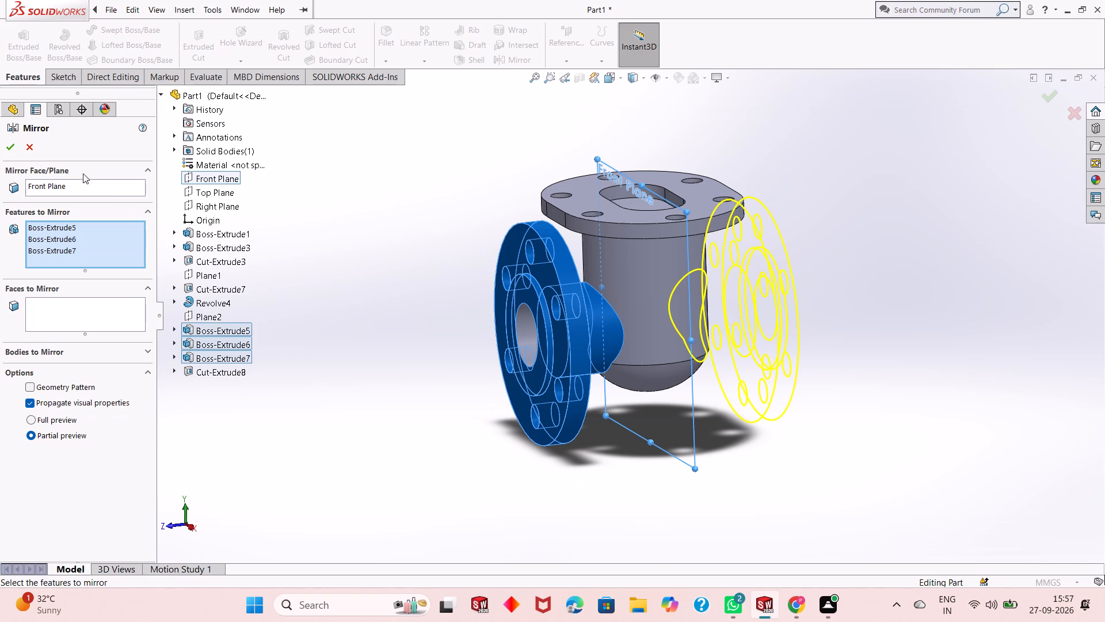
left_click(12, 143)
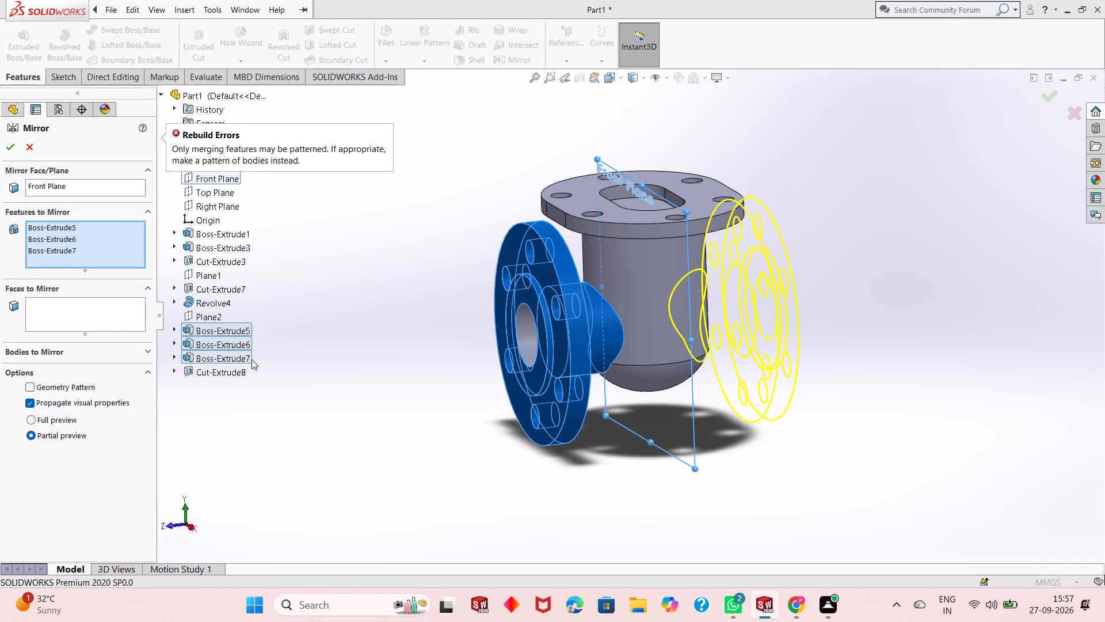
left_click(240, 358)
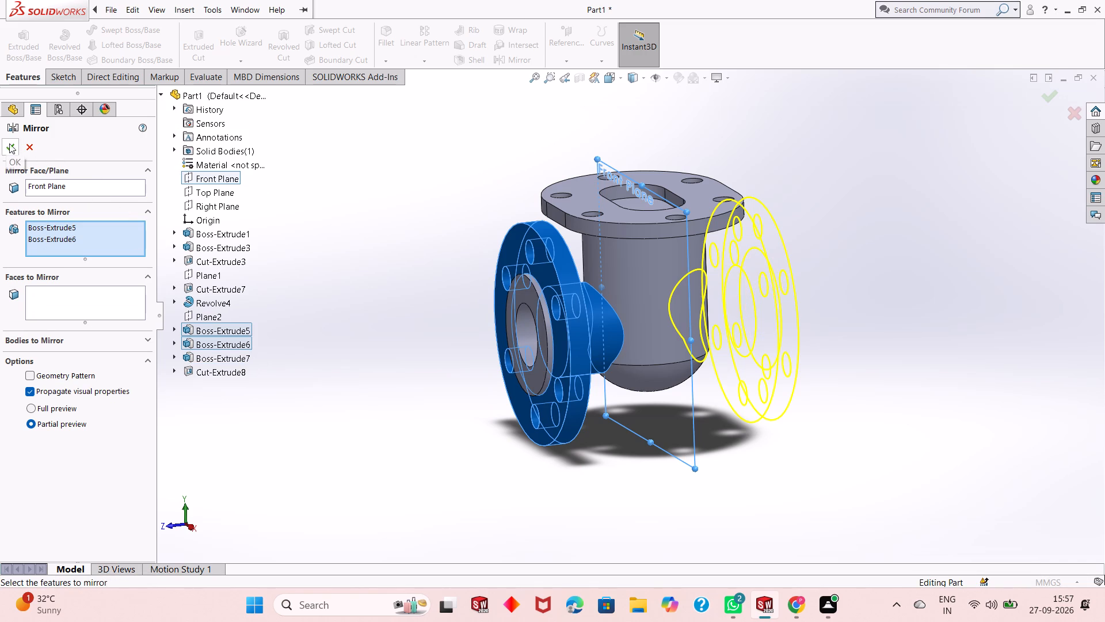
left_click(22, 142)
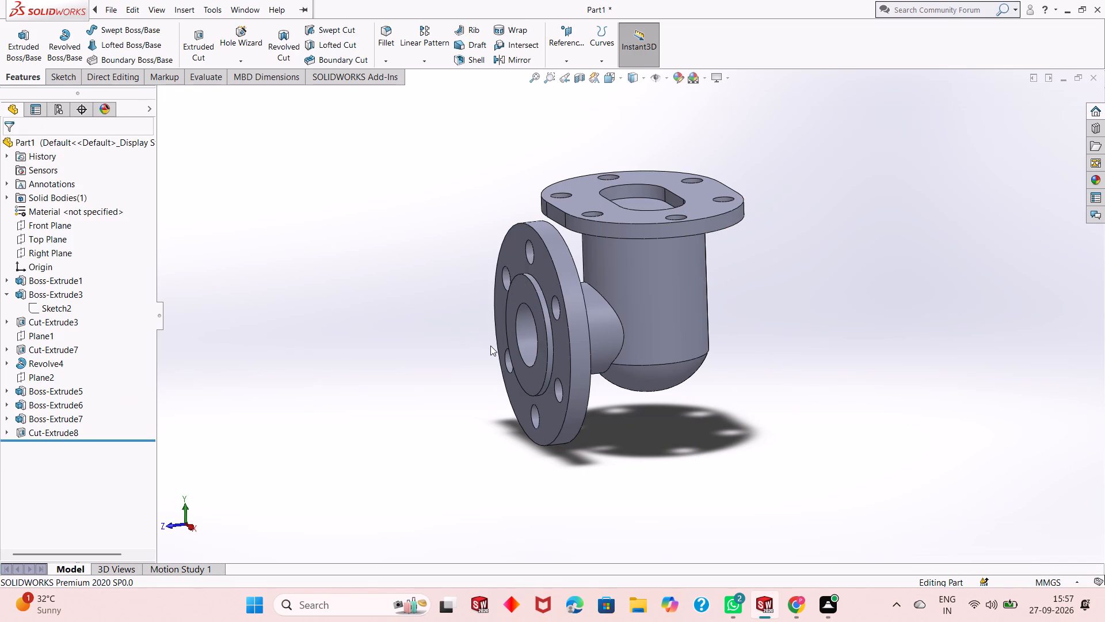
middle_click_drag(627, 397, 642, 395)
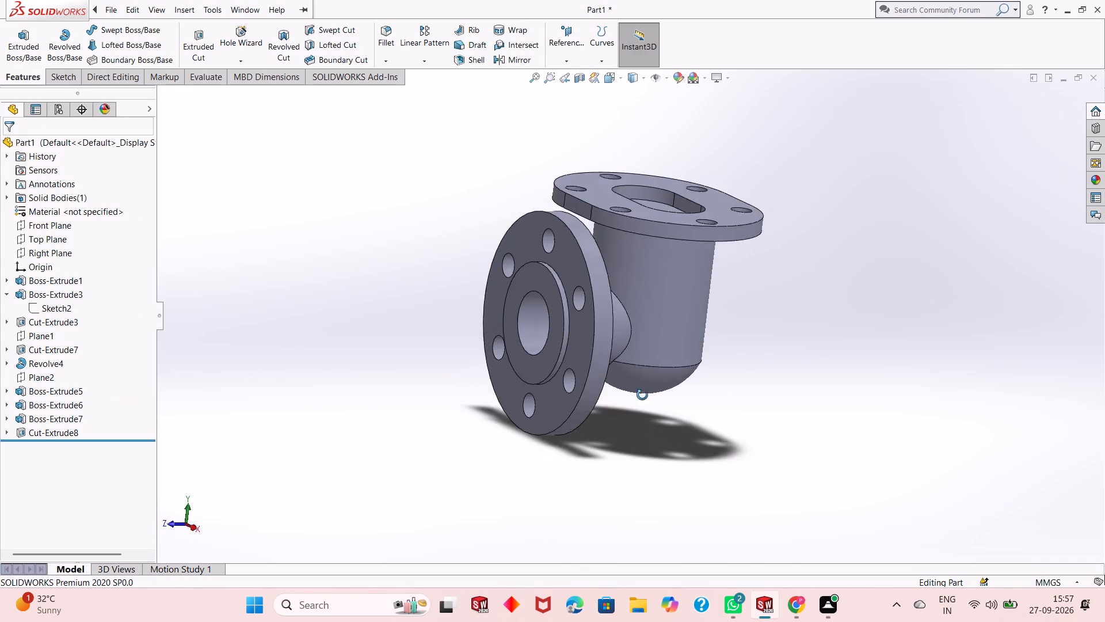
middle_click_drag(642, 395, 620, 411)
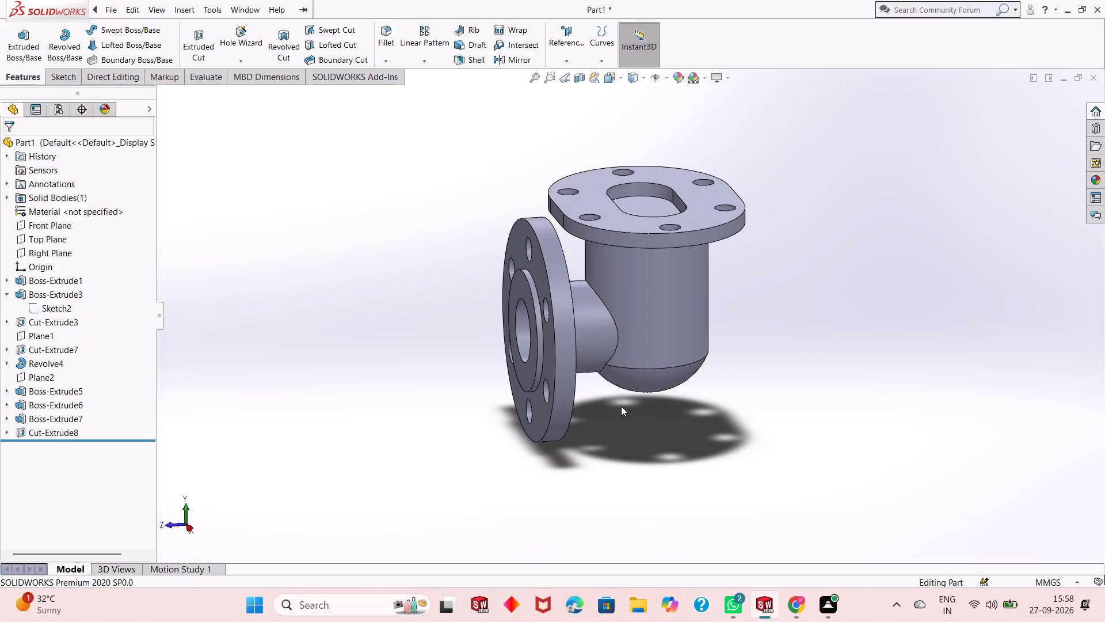
Try mirroring the flange disc Boss-Extrude5 alone about the Front Plane, and mirror the pipe neck Boss-Extrude6 instead.
left_click(503, 61)
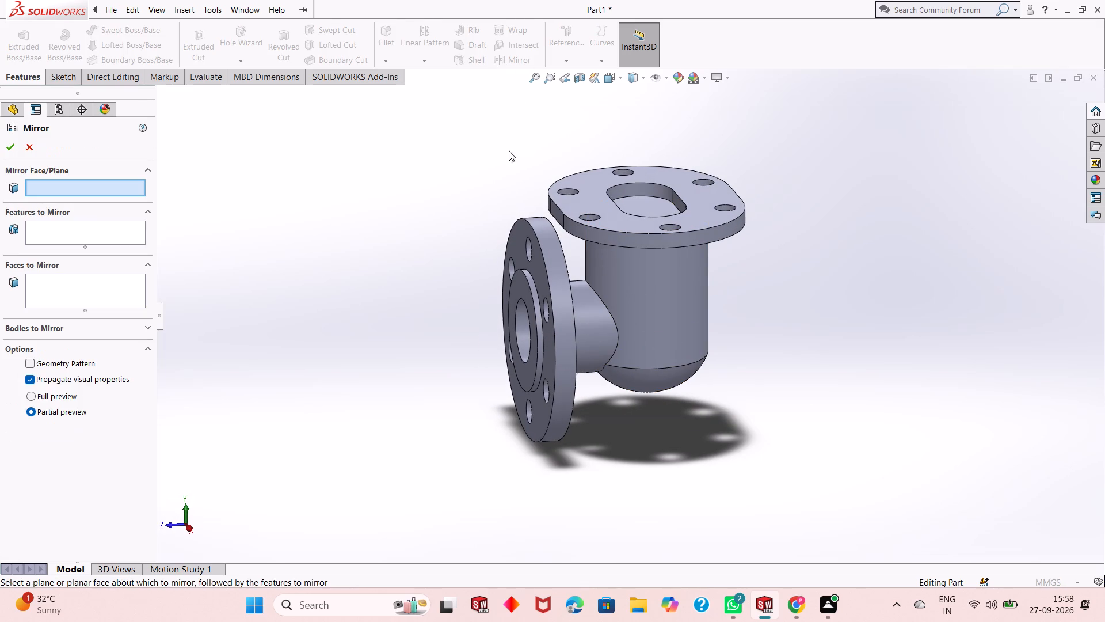
left_click(218, 179)
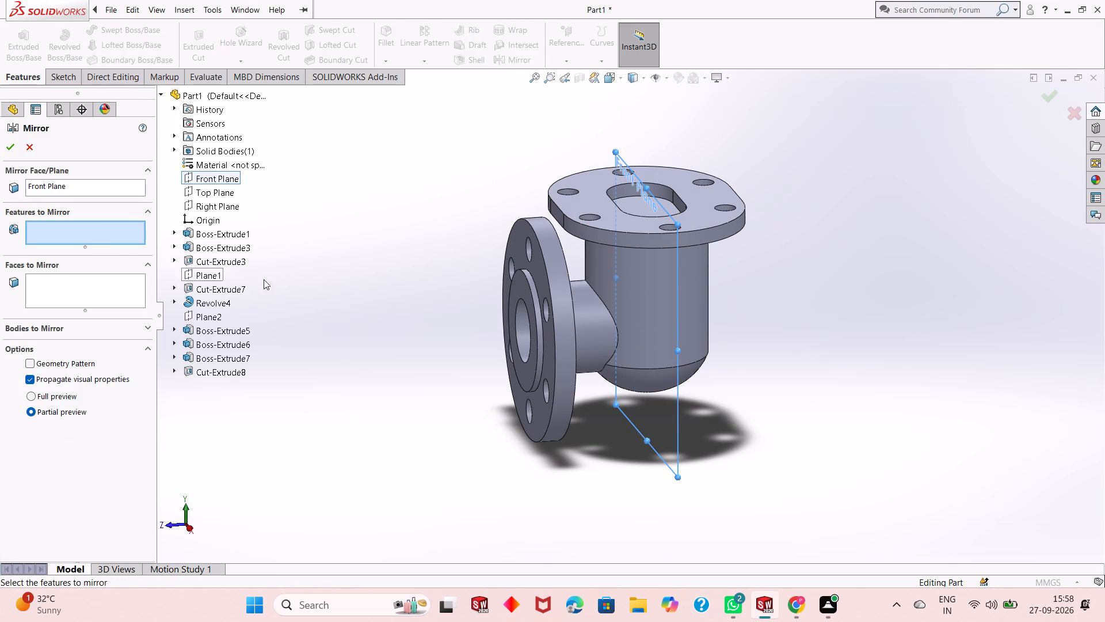
left_click(235, 332)
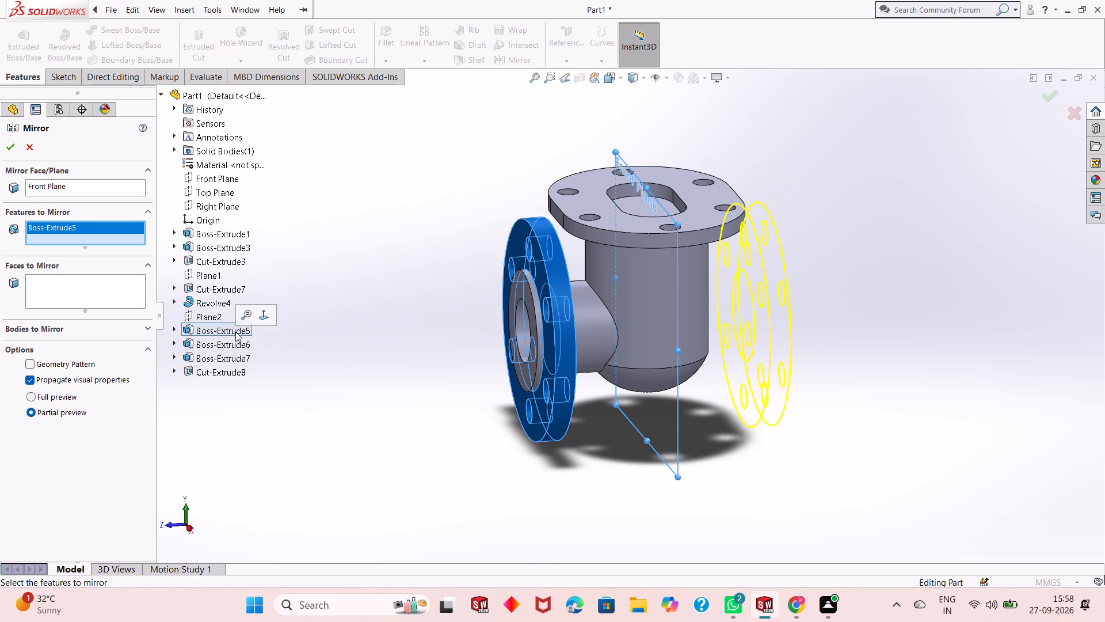
left_click(9, 146)
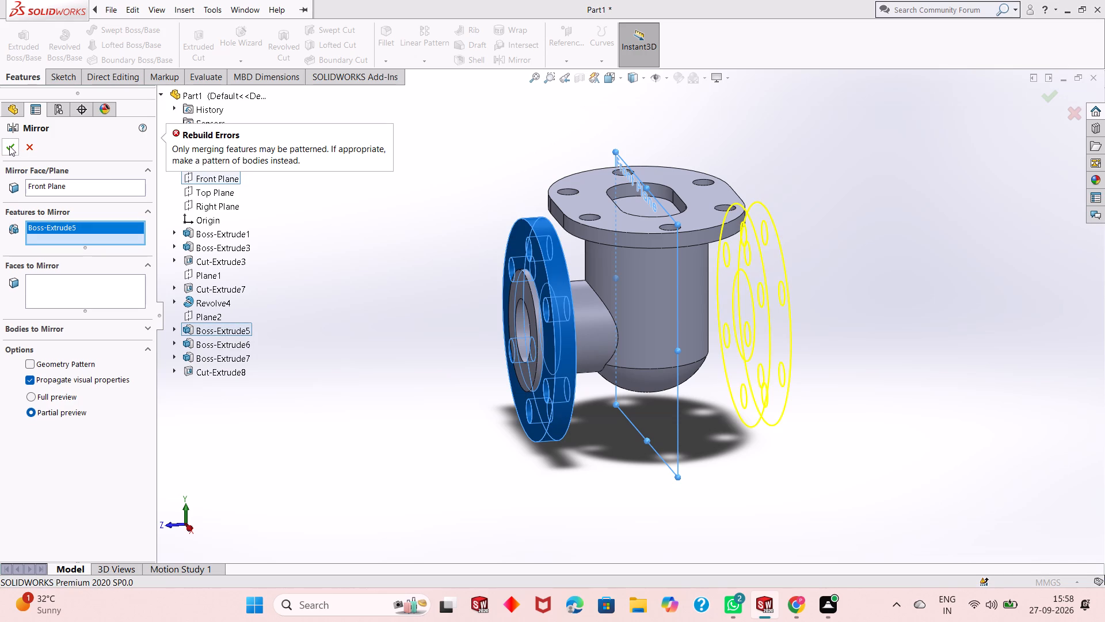
left_click(220, 332)
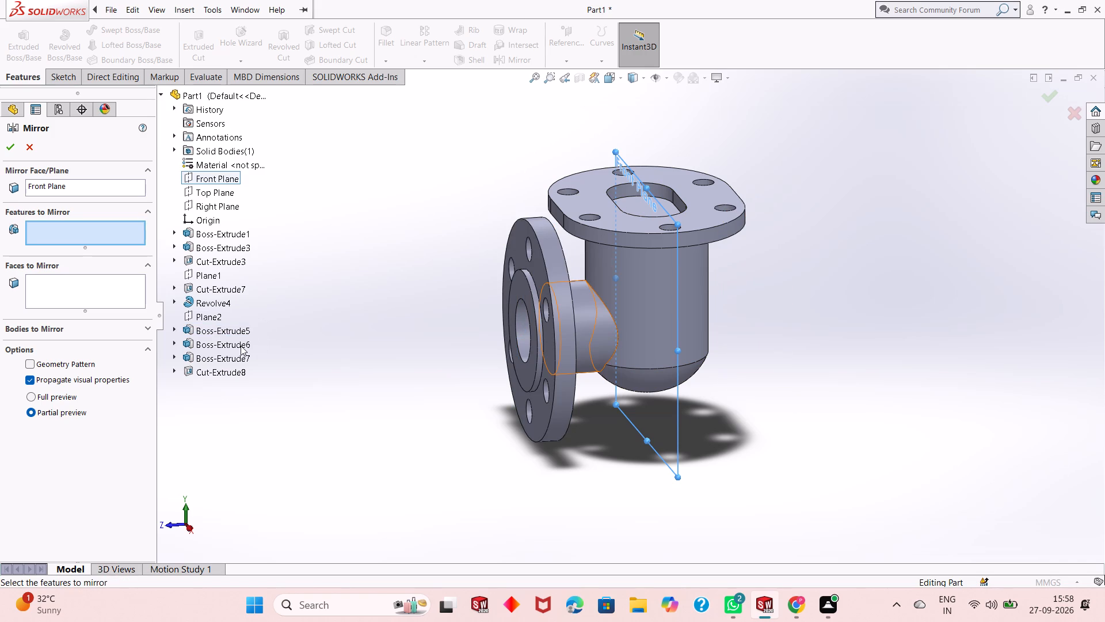
left_click(240, 346)
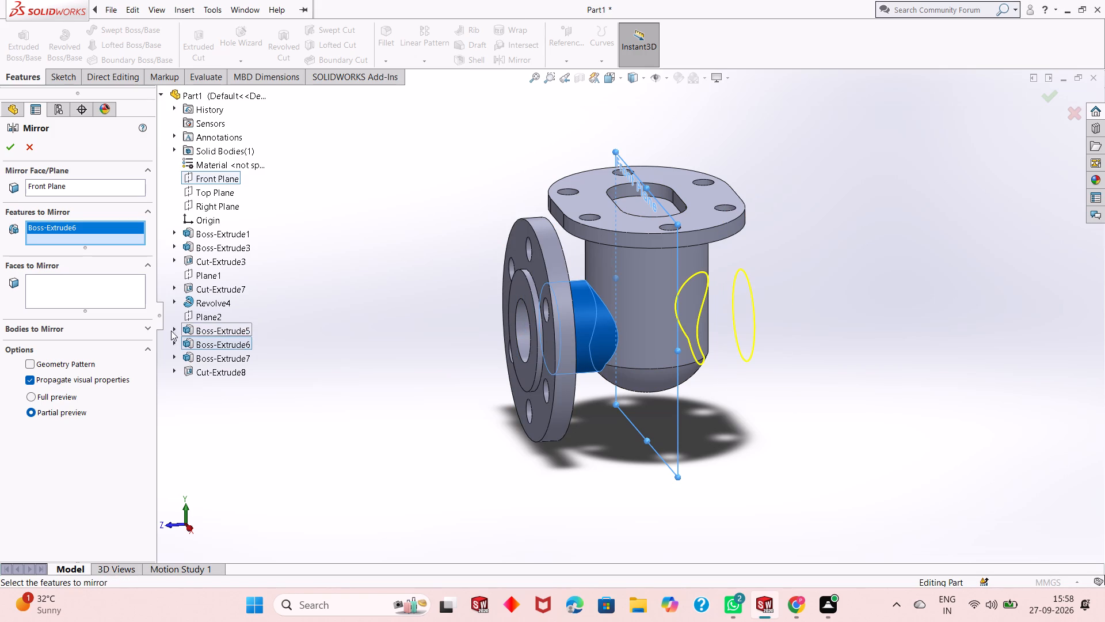
left_click(7, 149)
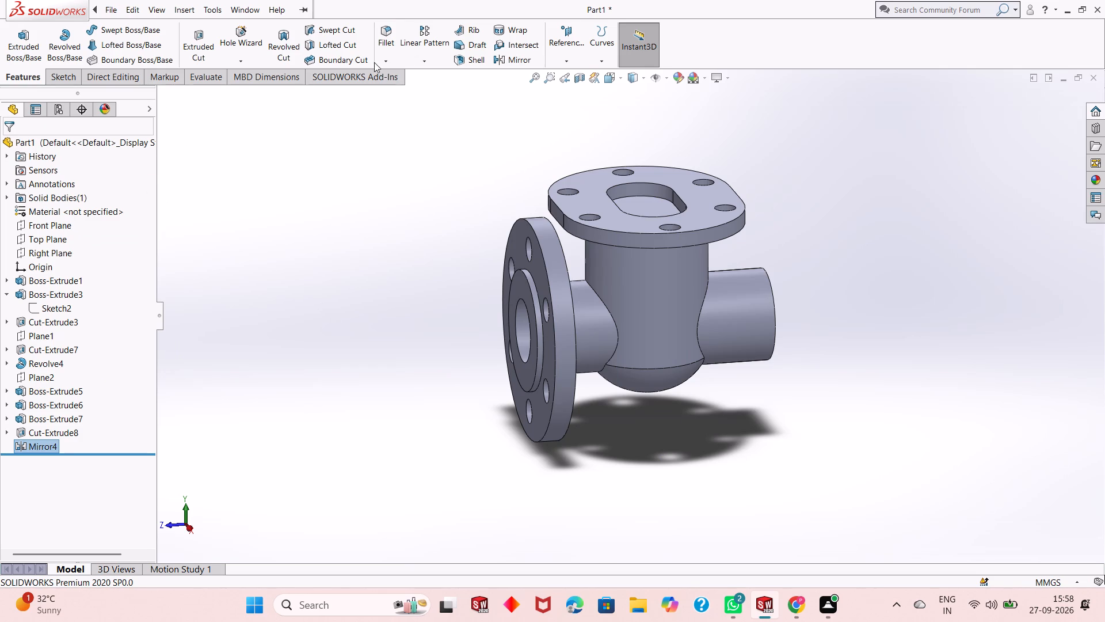
Start another mirror feature with the Front Plane as the mirror plane.
left_click(521, 59)
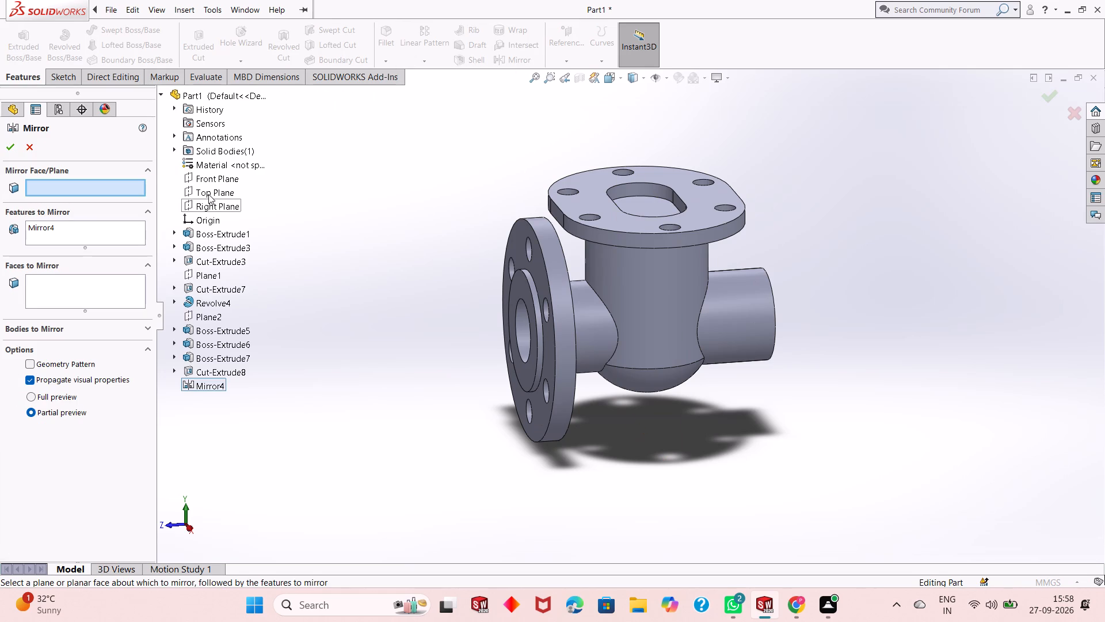
left_click(212, 177)
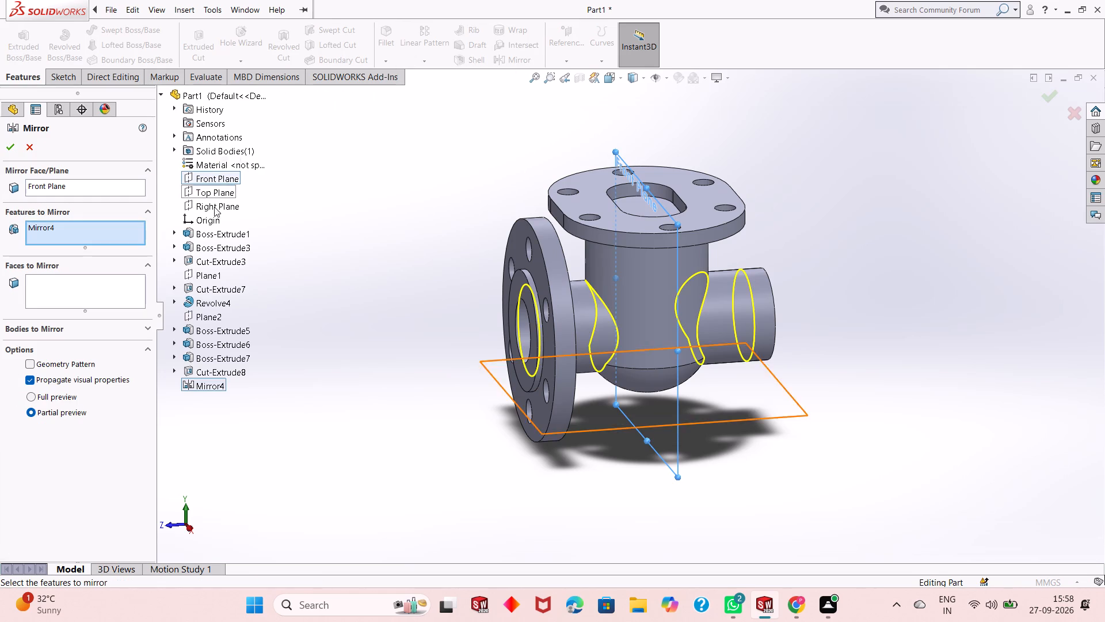
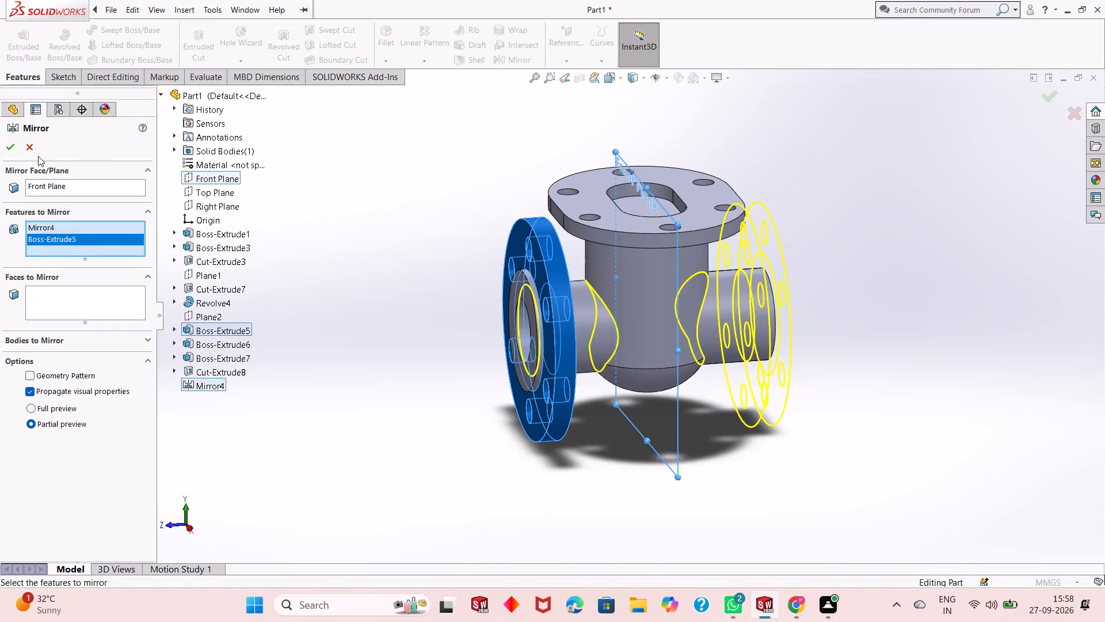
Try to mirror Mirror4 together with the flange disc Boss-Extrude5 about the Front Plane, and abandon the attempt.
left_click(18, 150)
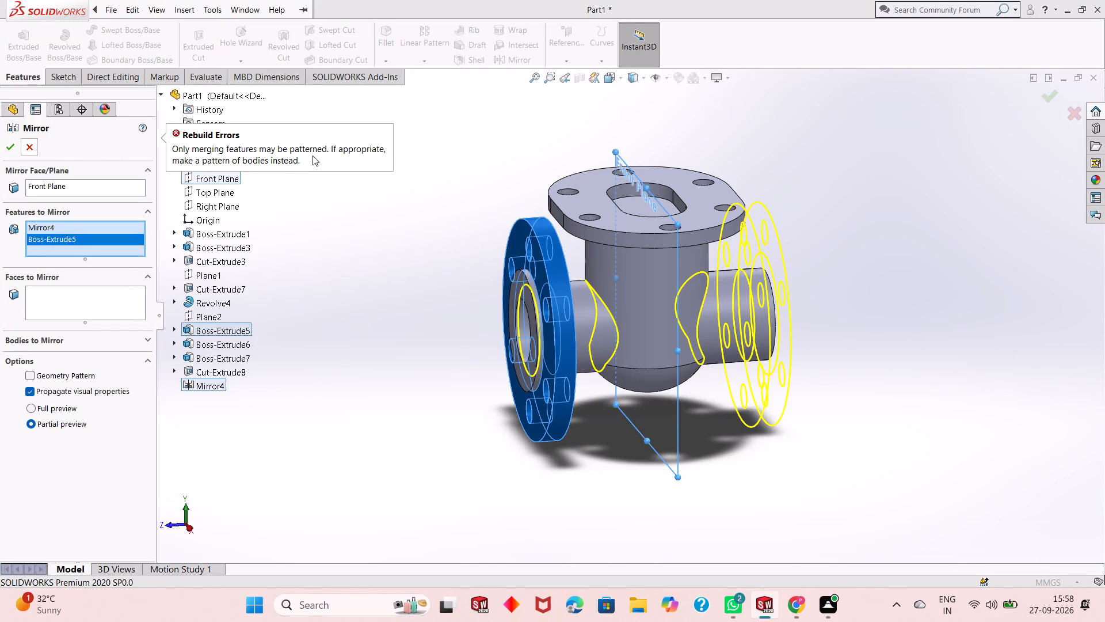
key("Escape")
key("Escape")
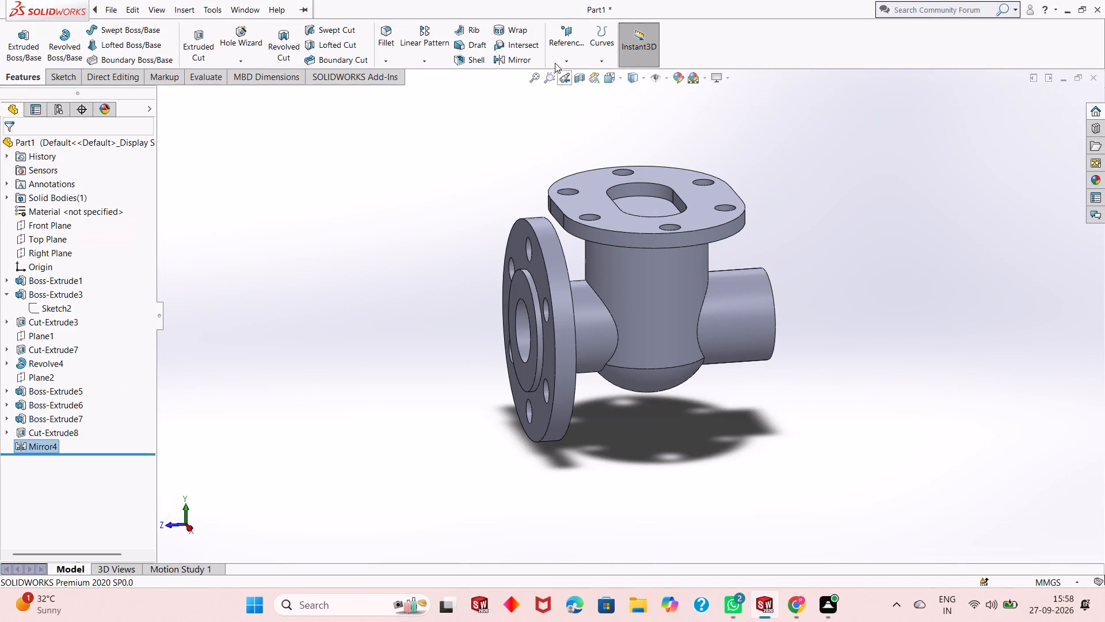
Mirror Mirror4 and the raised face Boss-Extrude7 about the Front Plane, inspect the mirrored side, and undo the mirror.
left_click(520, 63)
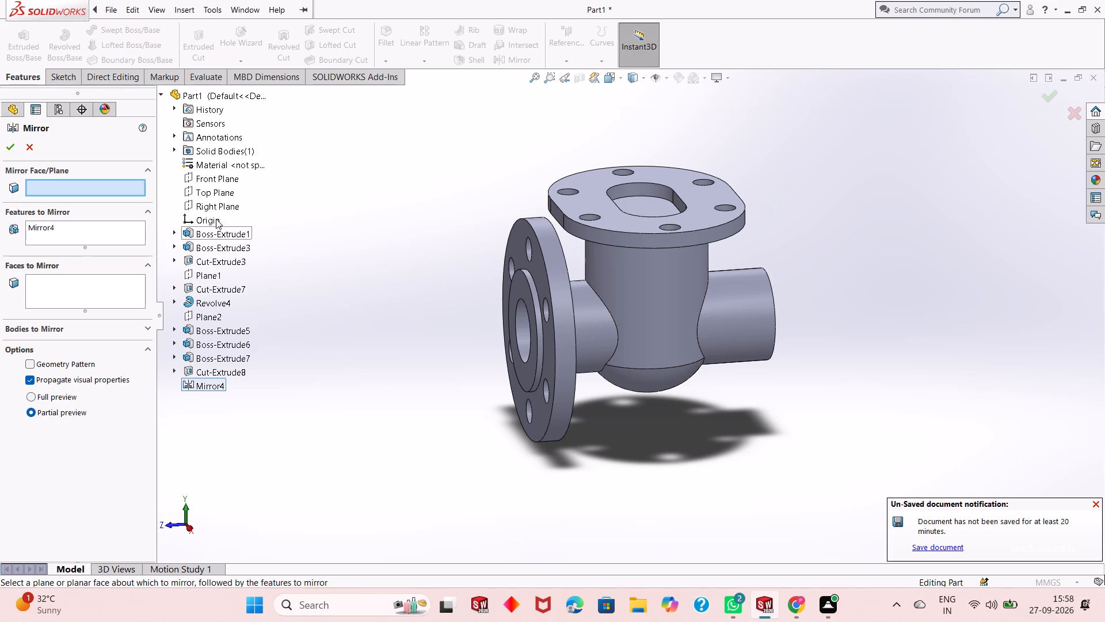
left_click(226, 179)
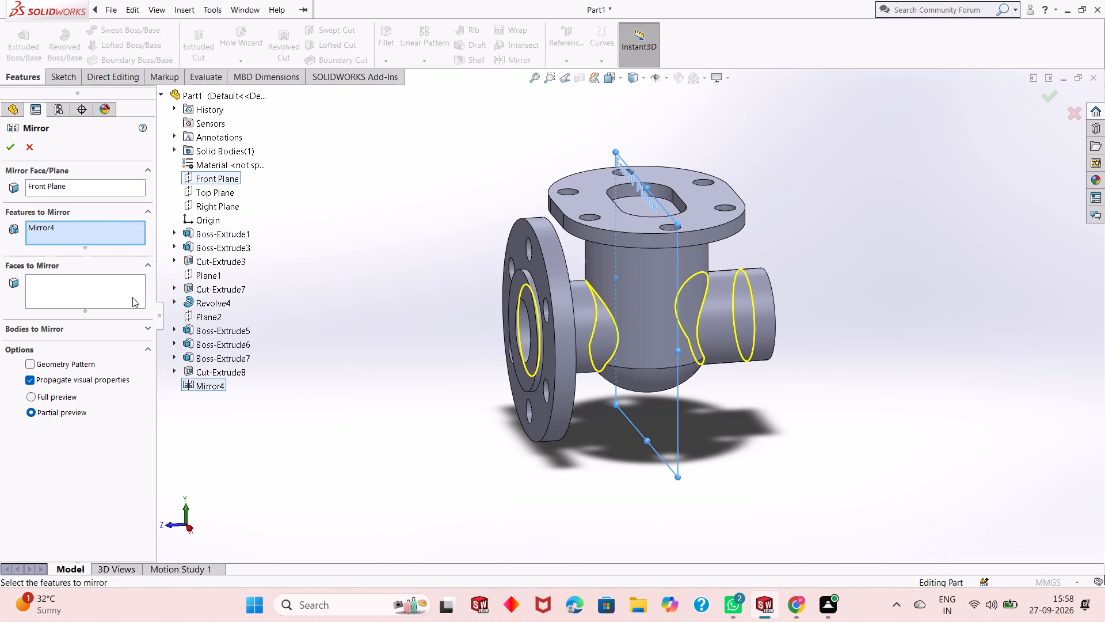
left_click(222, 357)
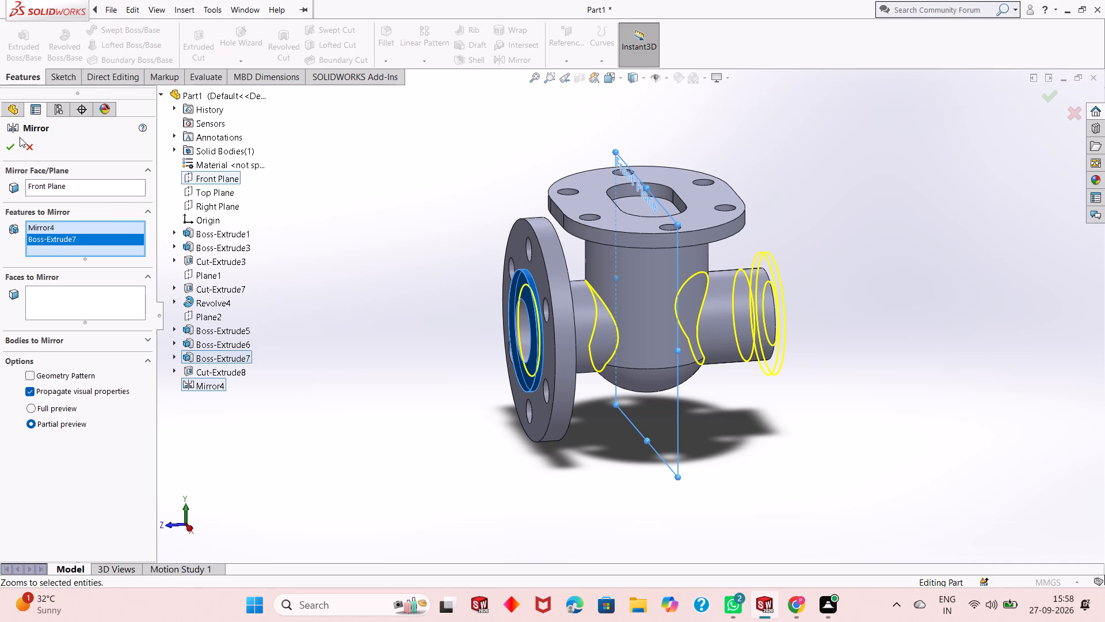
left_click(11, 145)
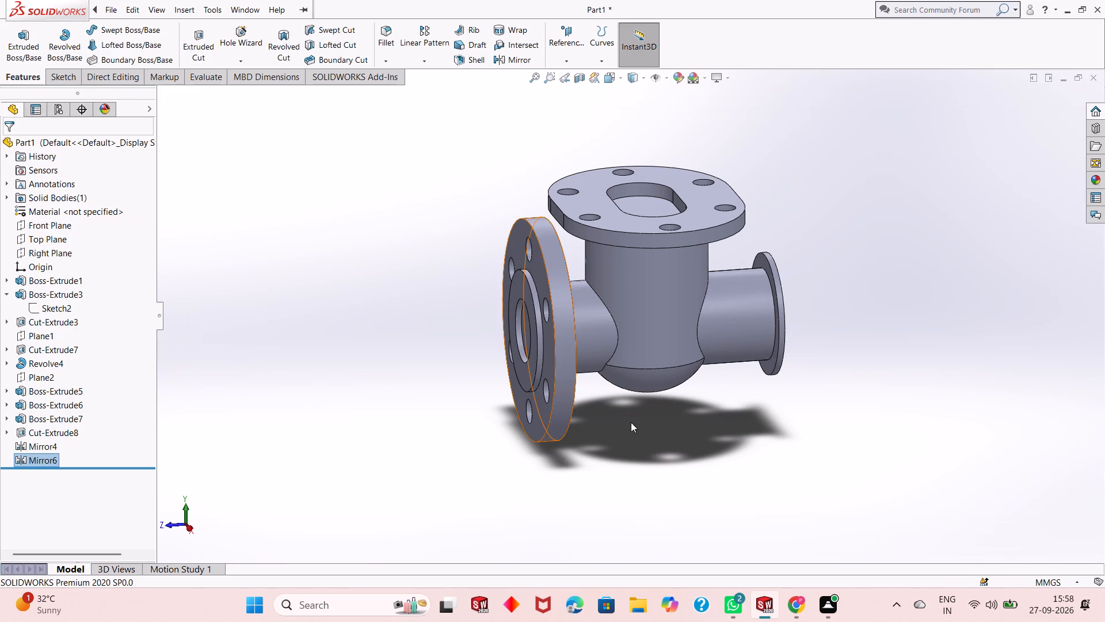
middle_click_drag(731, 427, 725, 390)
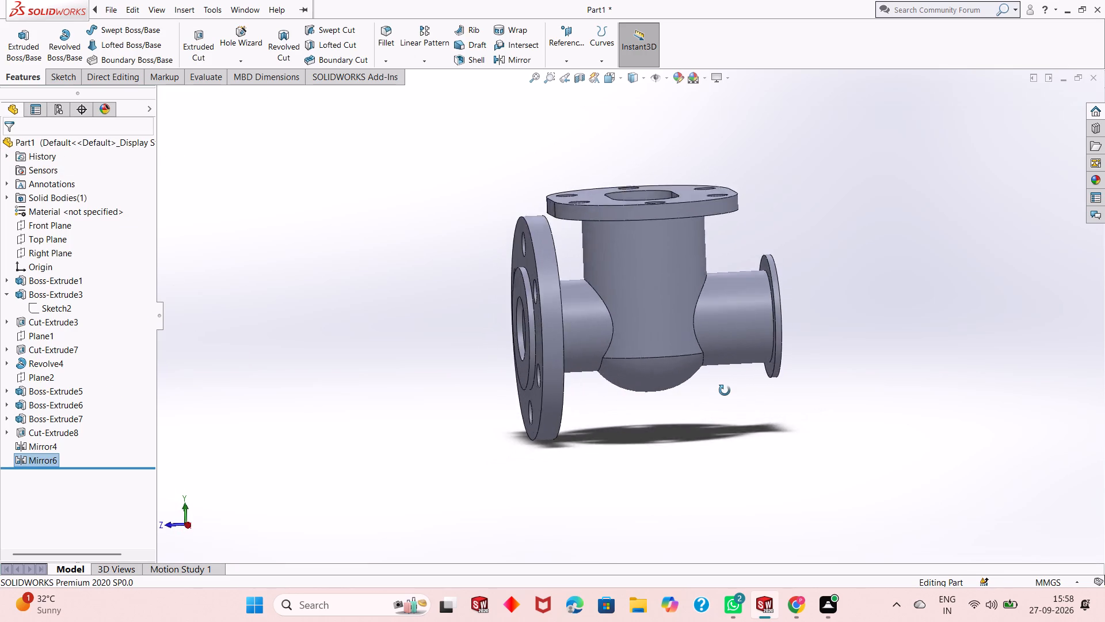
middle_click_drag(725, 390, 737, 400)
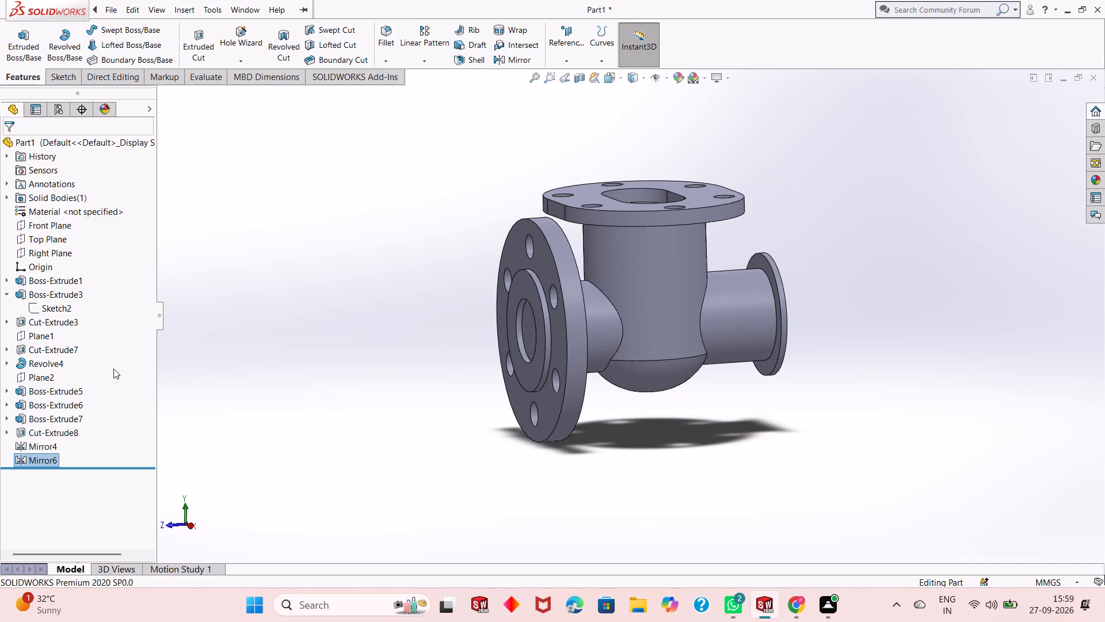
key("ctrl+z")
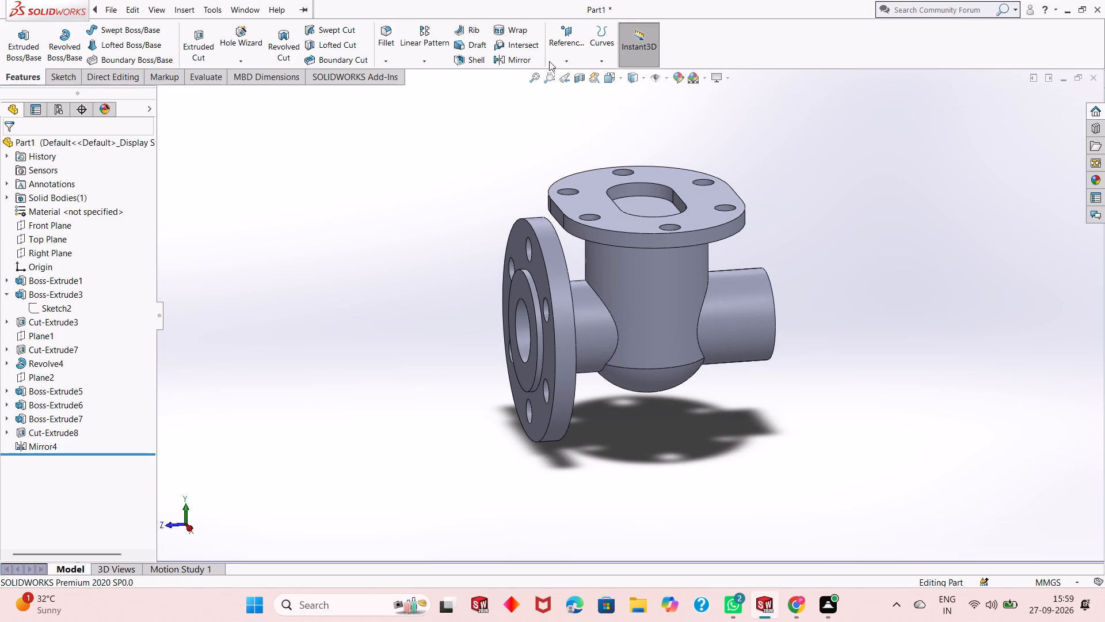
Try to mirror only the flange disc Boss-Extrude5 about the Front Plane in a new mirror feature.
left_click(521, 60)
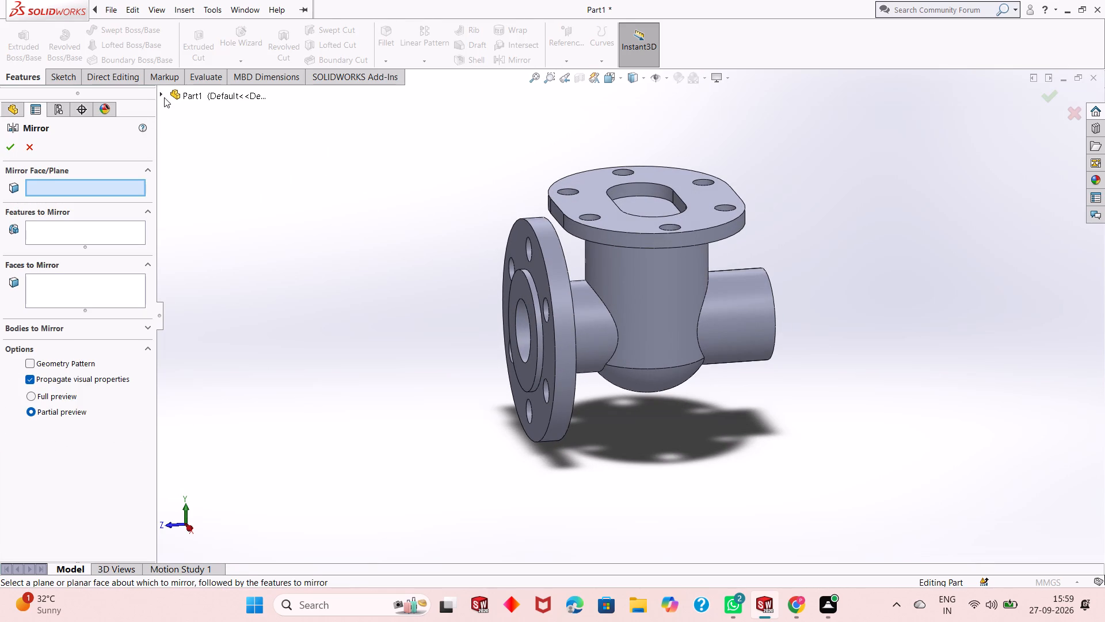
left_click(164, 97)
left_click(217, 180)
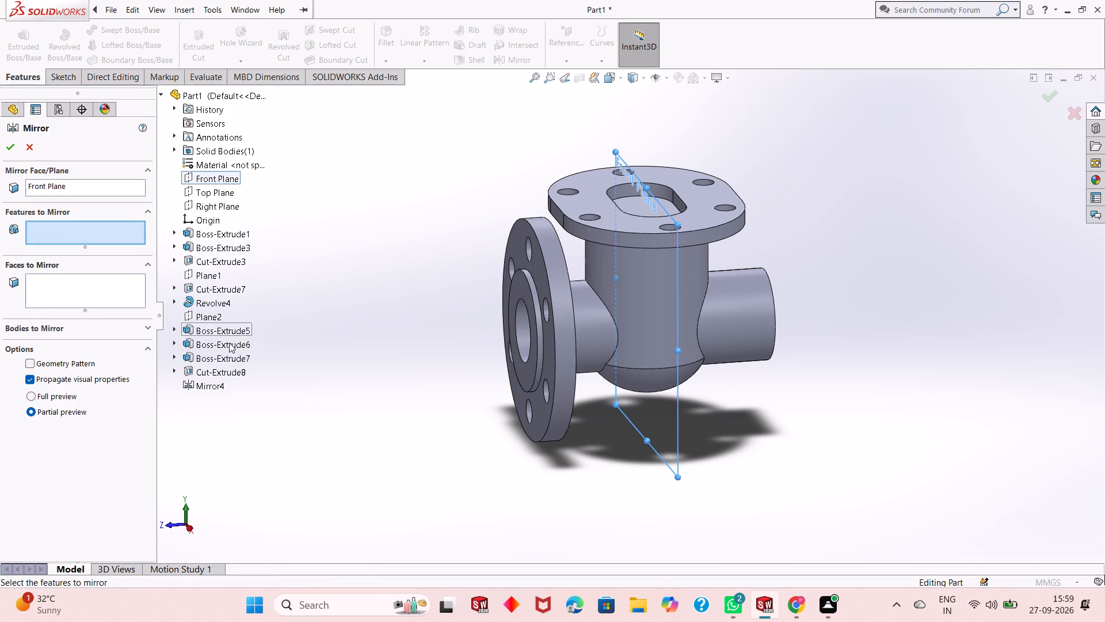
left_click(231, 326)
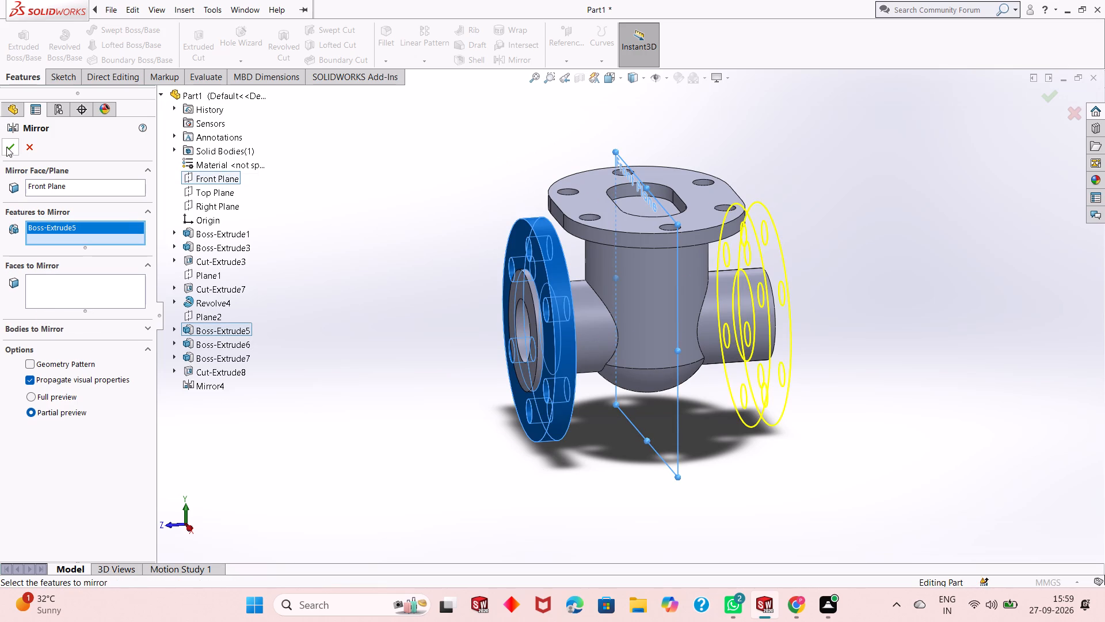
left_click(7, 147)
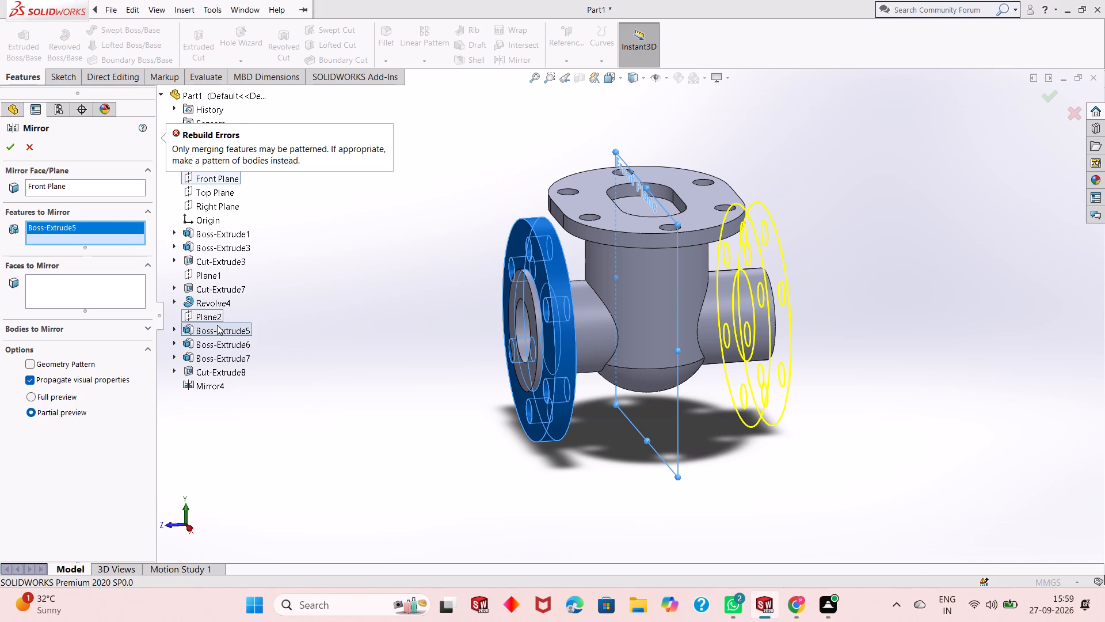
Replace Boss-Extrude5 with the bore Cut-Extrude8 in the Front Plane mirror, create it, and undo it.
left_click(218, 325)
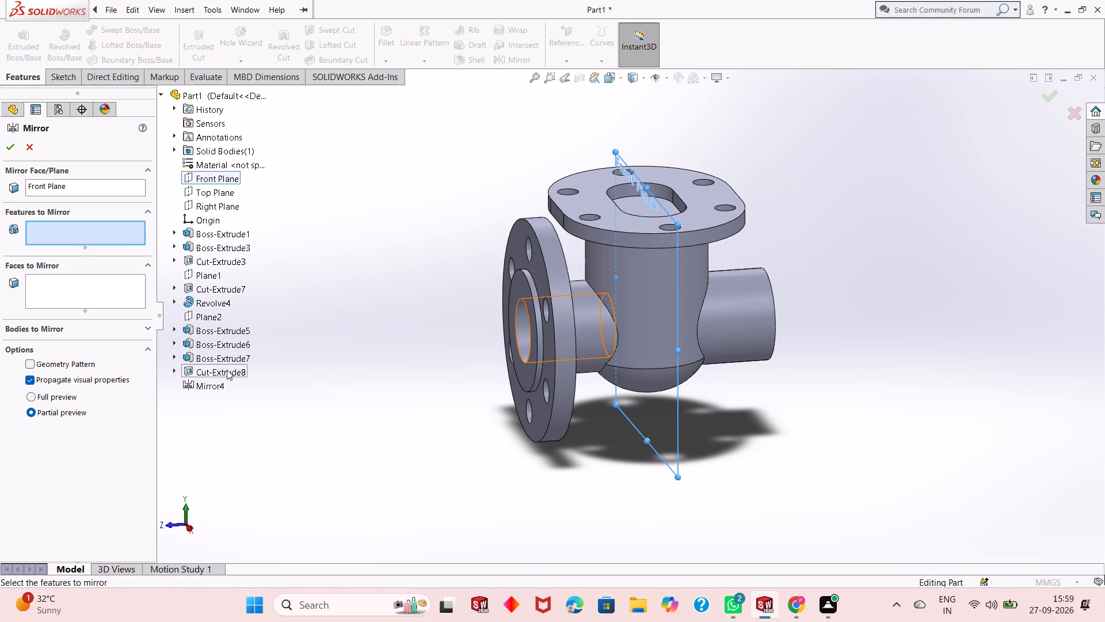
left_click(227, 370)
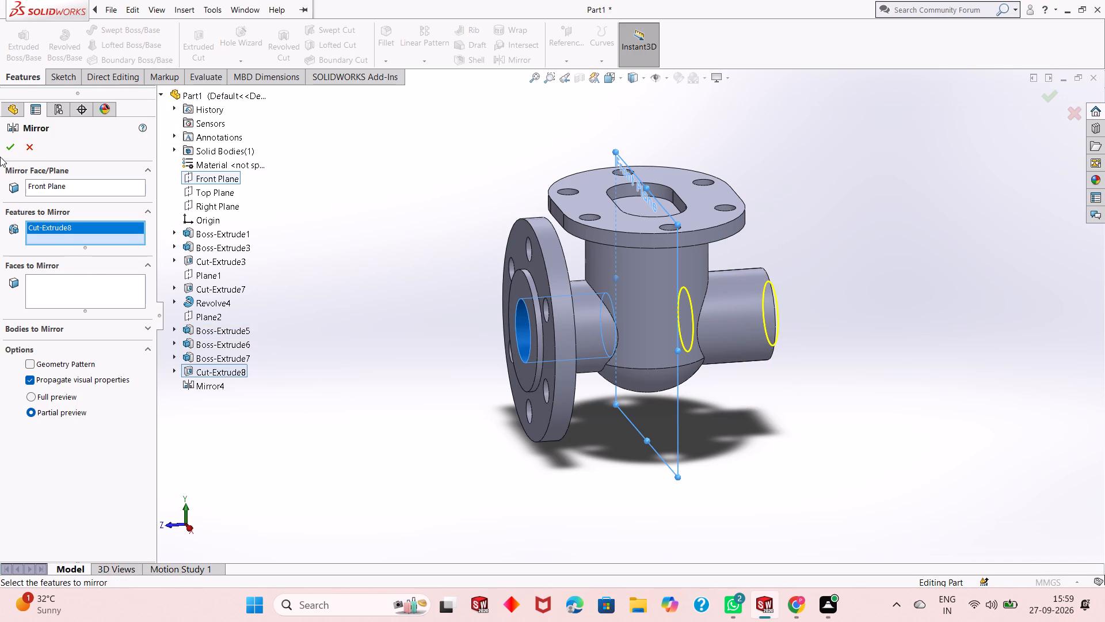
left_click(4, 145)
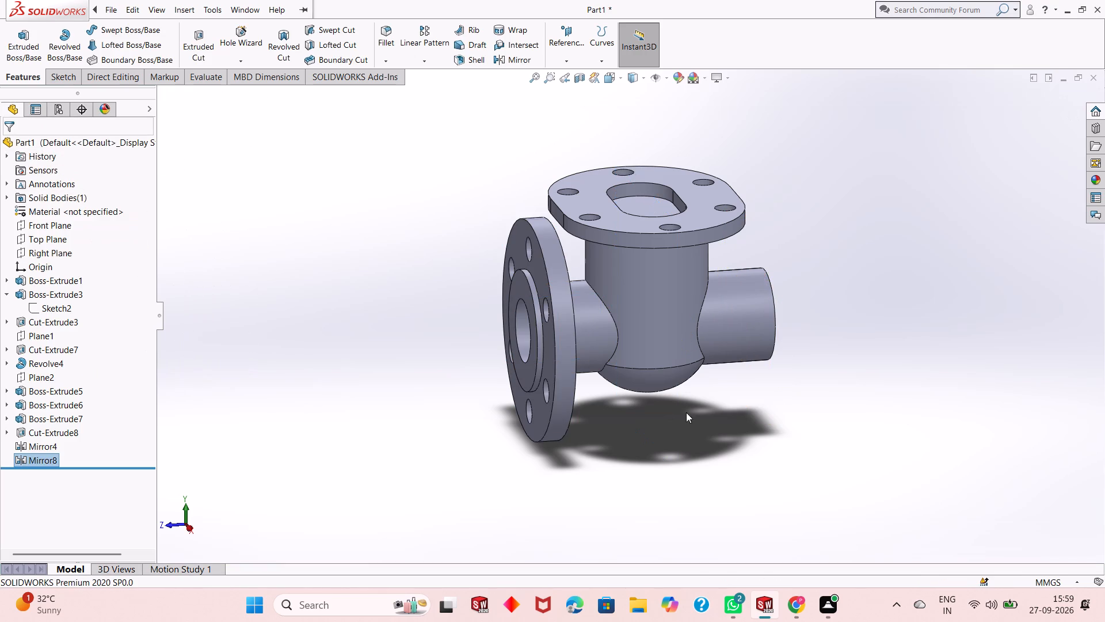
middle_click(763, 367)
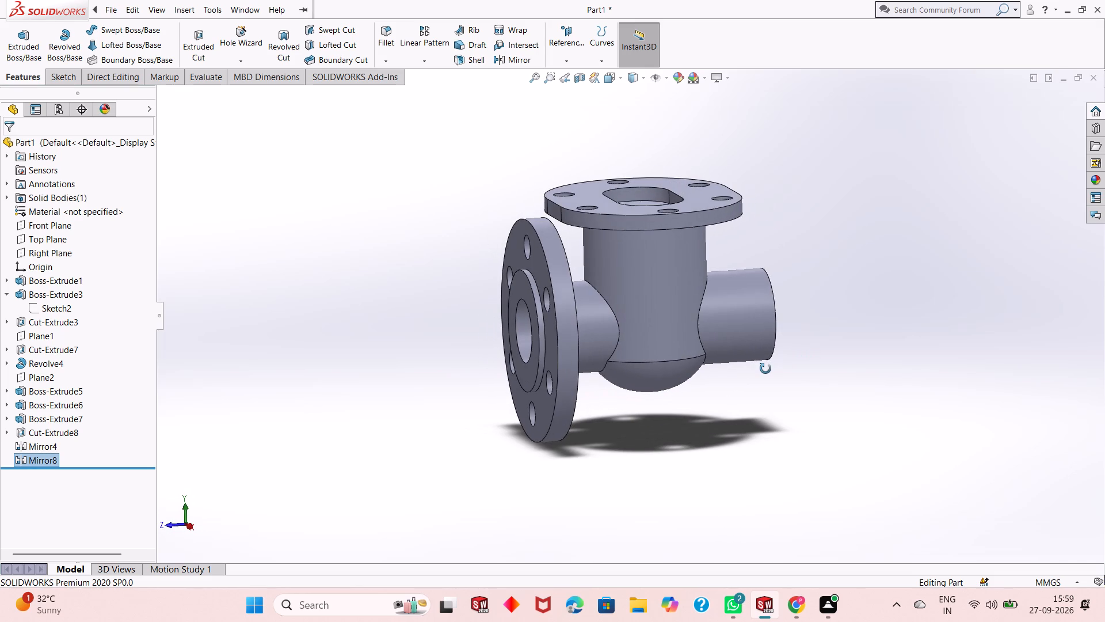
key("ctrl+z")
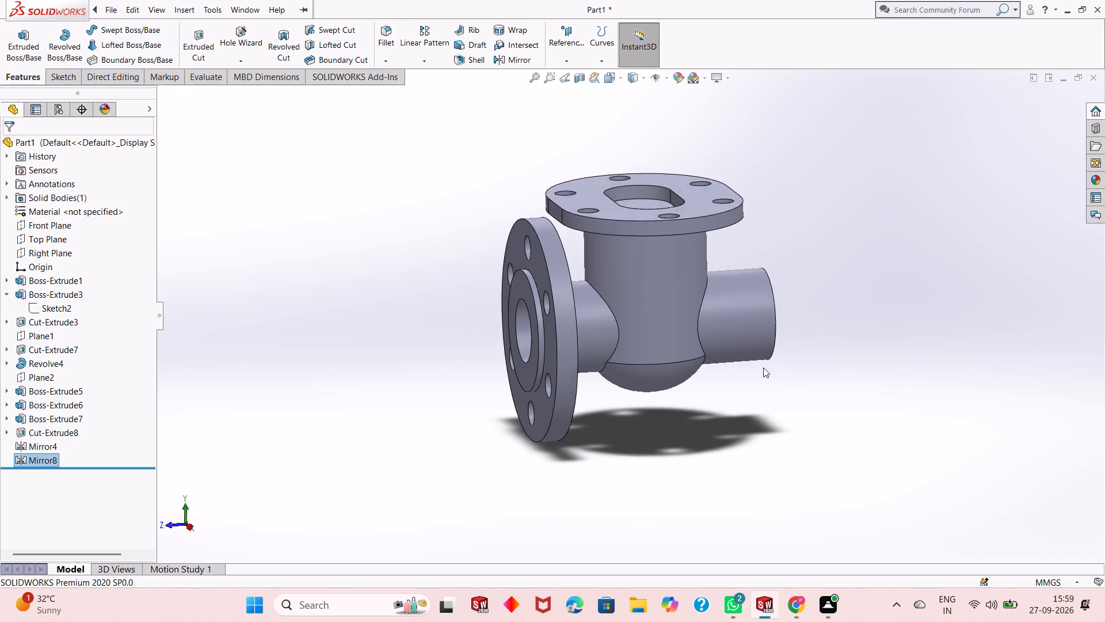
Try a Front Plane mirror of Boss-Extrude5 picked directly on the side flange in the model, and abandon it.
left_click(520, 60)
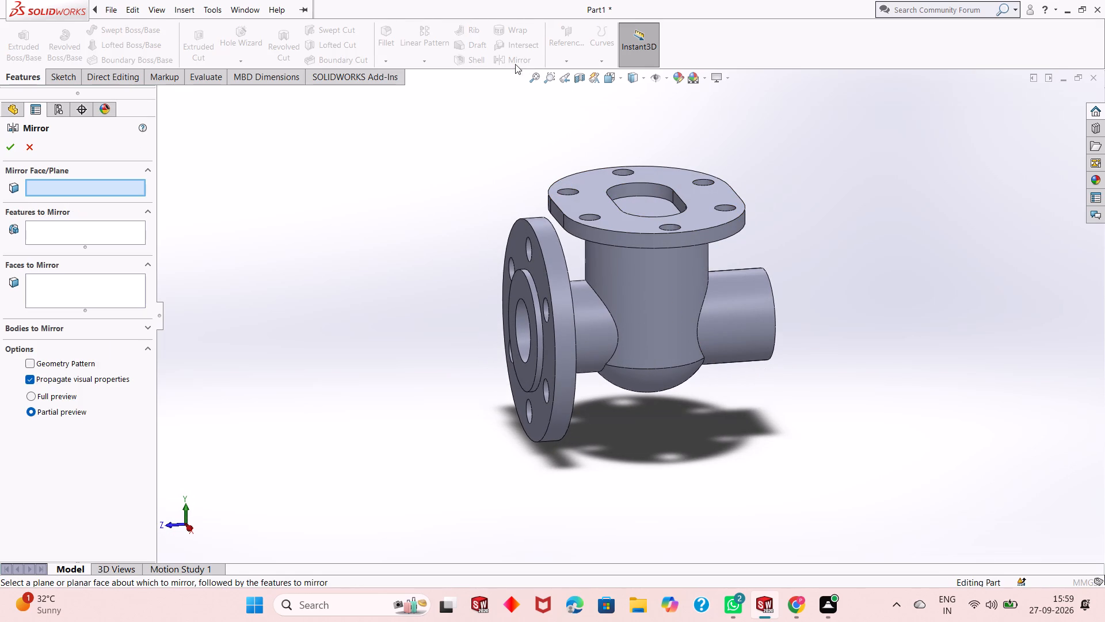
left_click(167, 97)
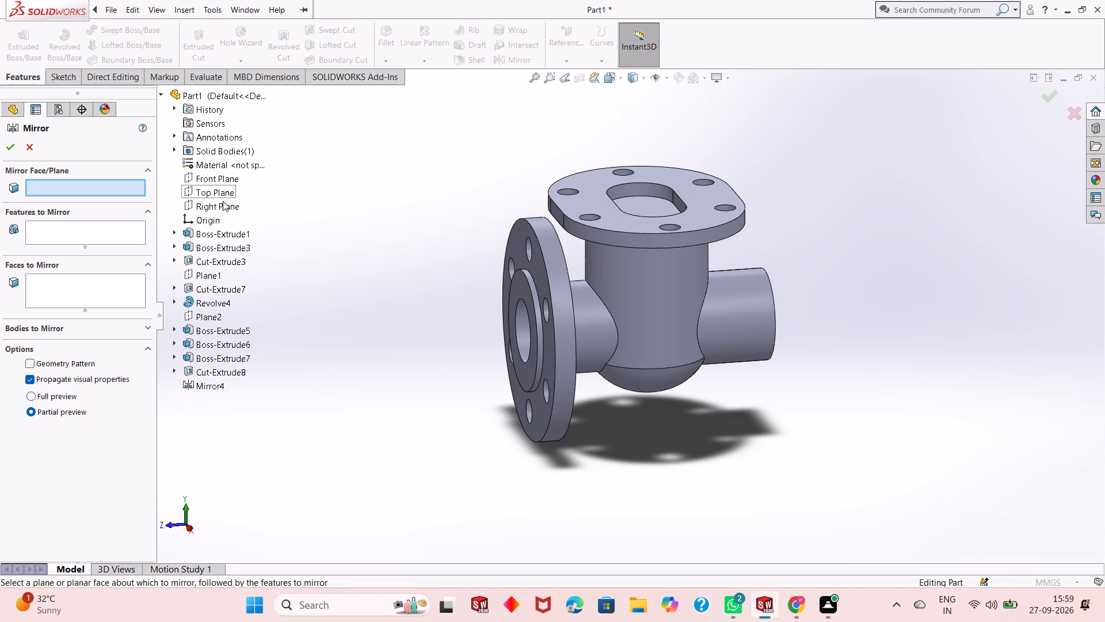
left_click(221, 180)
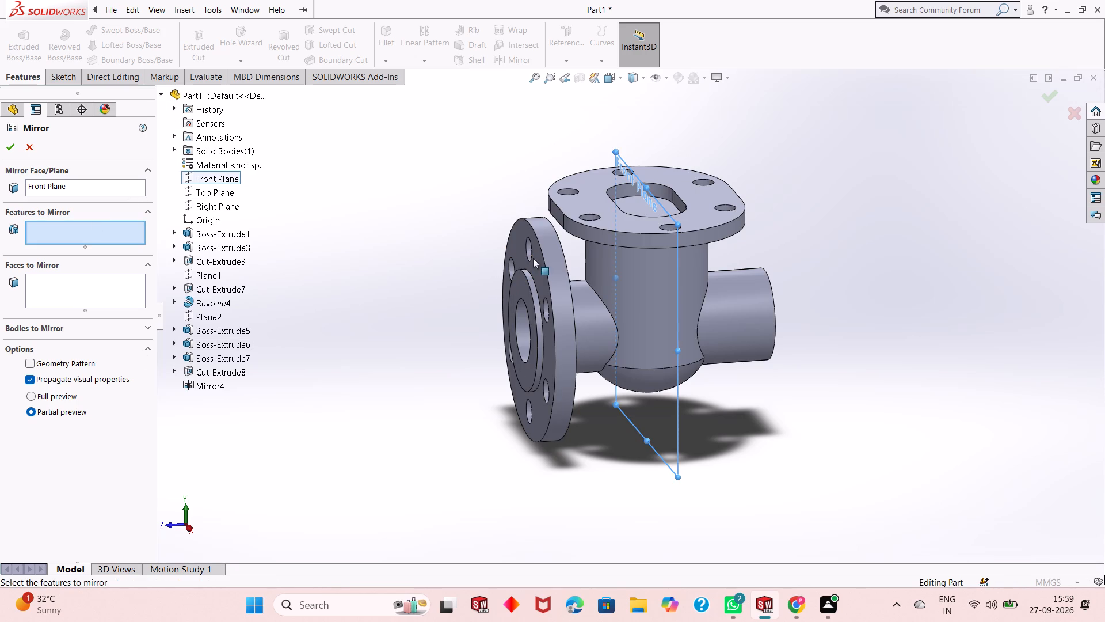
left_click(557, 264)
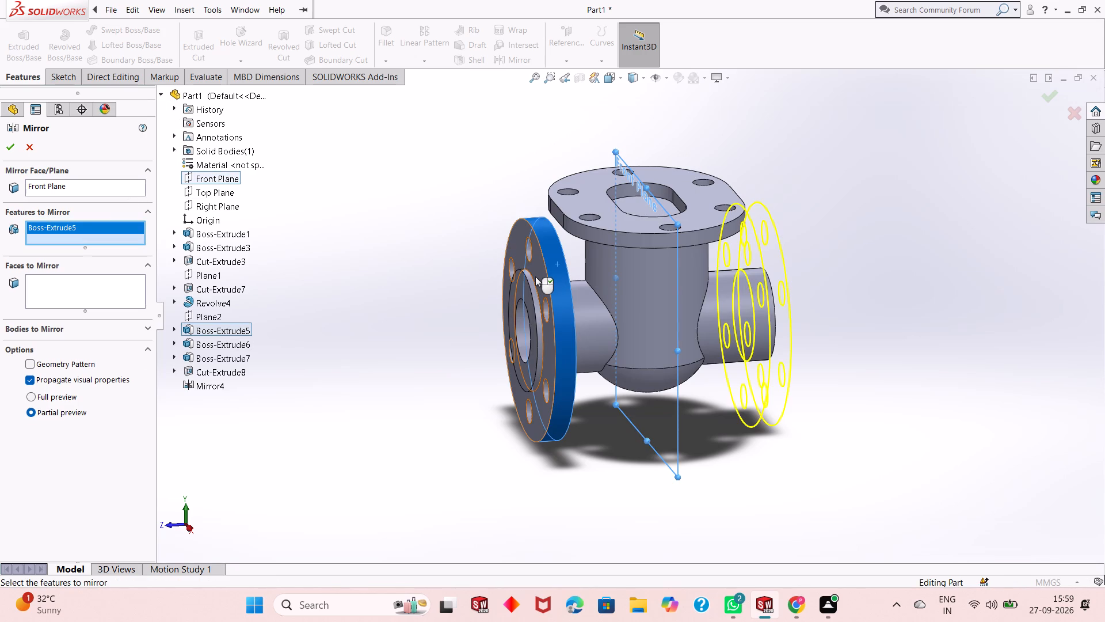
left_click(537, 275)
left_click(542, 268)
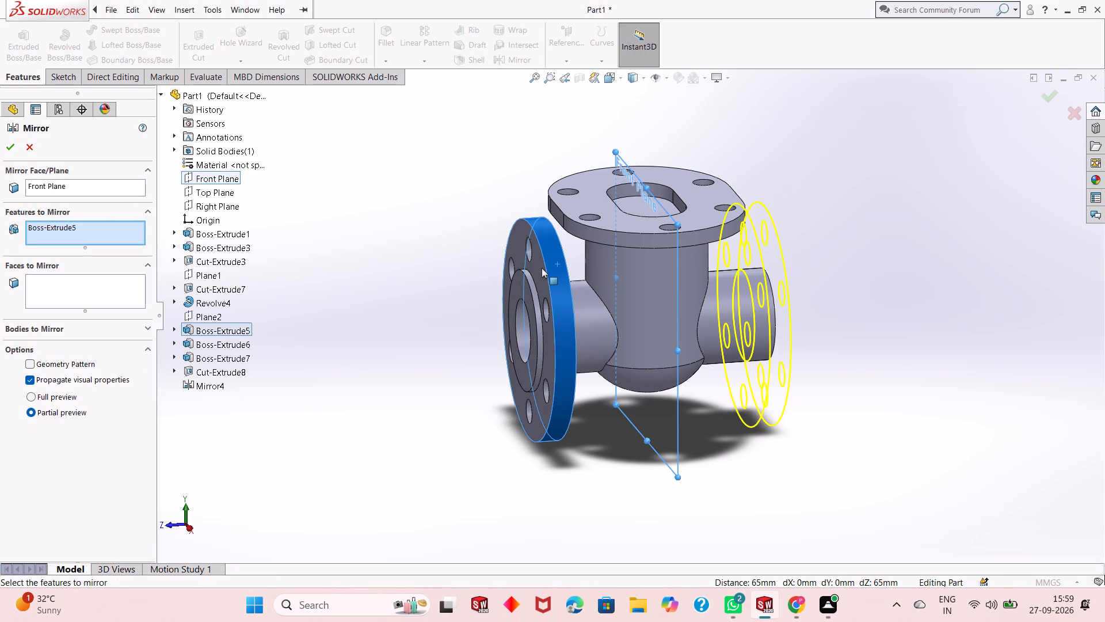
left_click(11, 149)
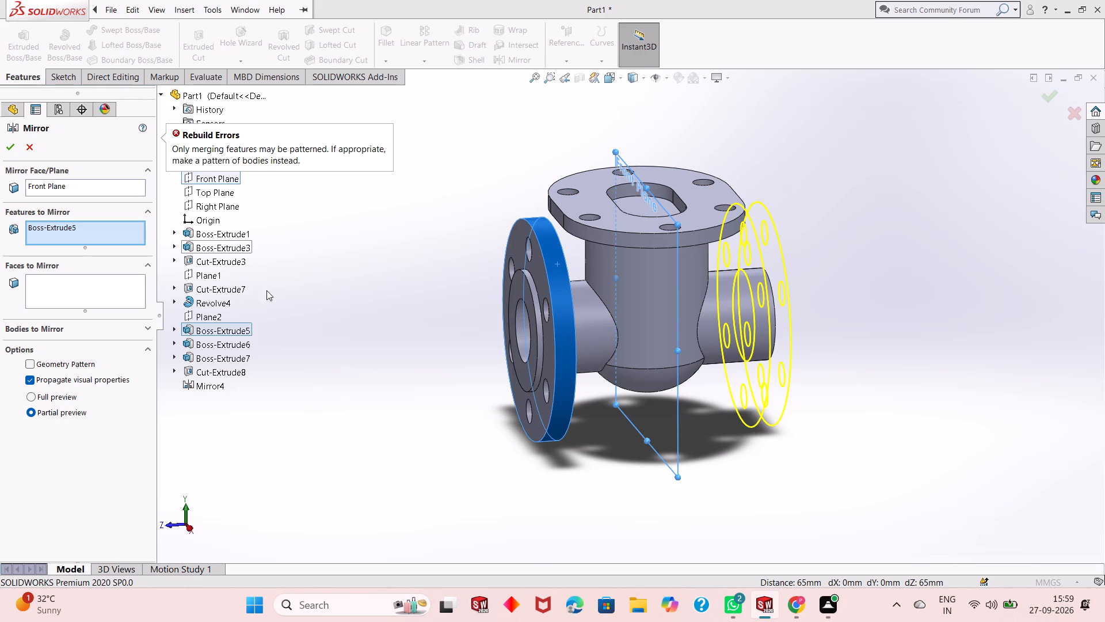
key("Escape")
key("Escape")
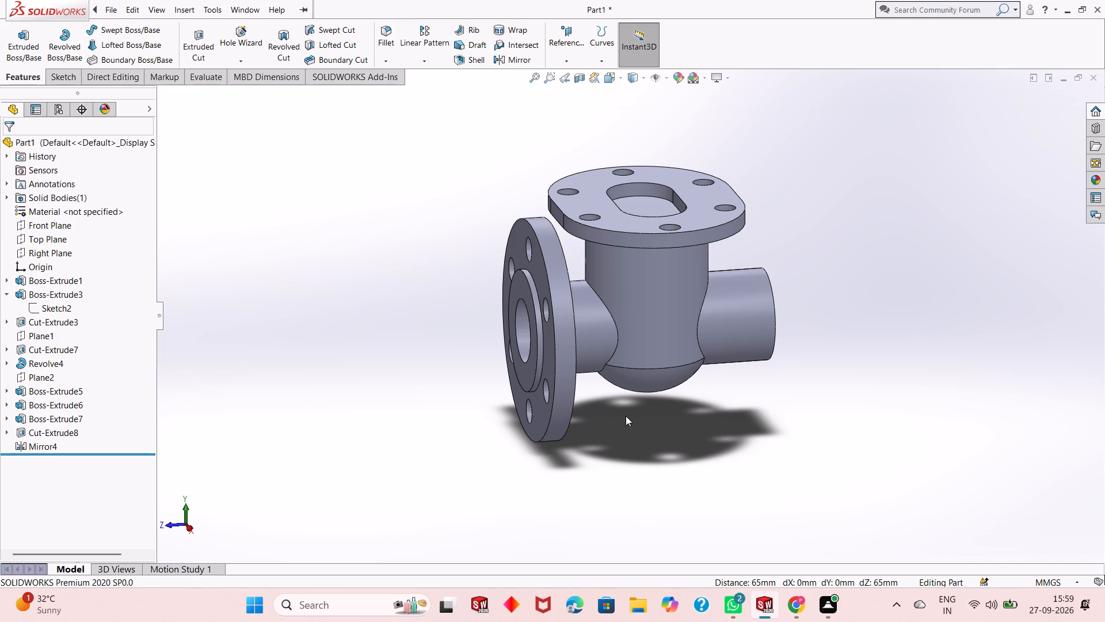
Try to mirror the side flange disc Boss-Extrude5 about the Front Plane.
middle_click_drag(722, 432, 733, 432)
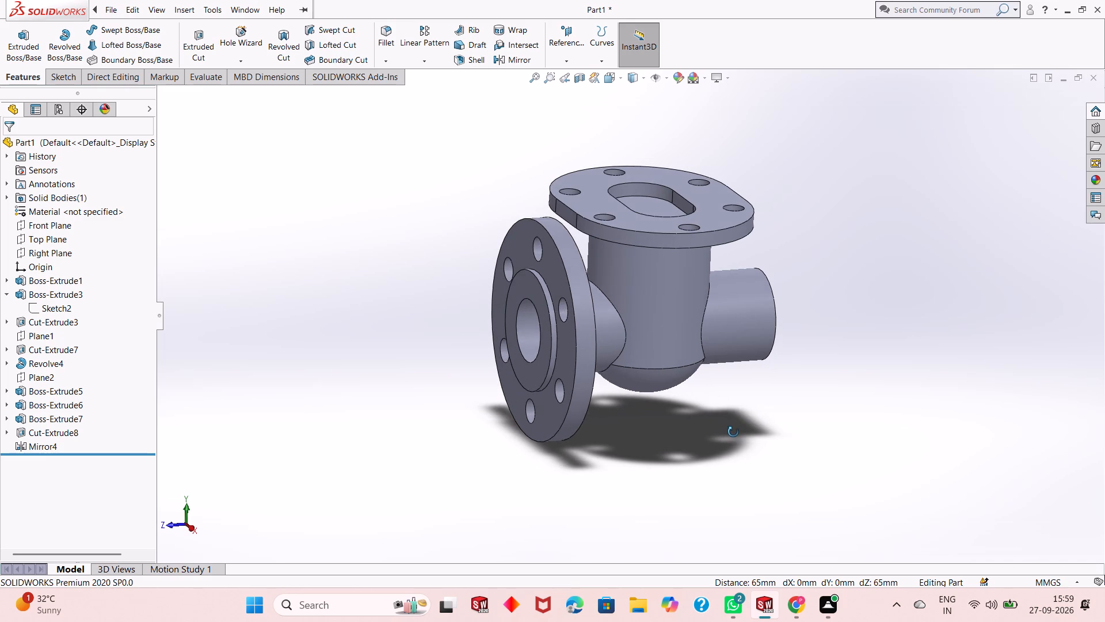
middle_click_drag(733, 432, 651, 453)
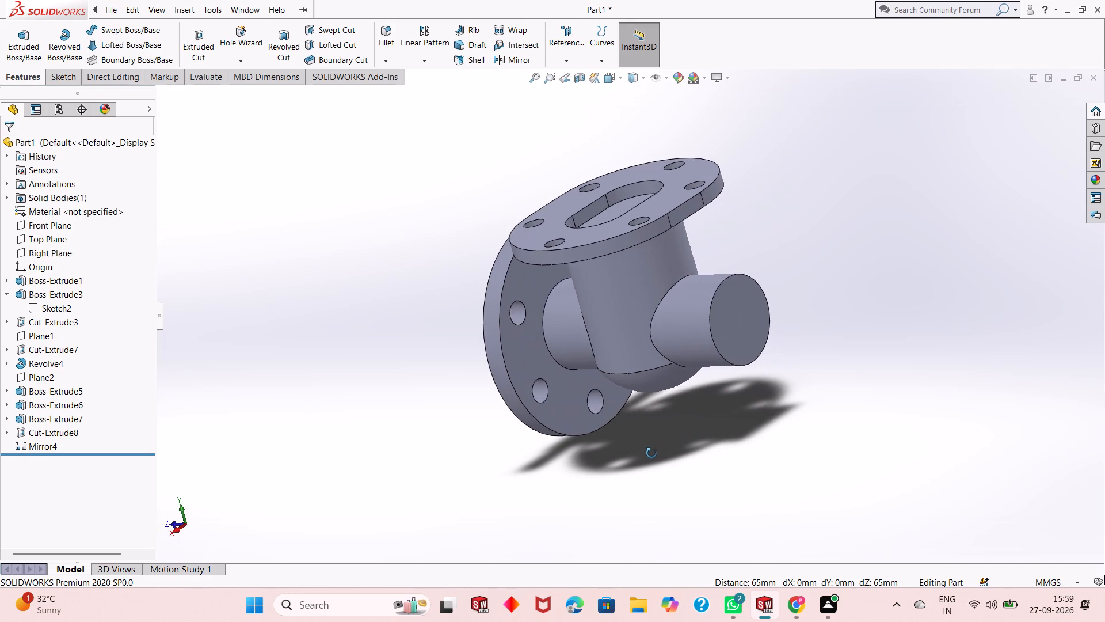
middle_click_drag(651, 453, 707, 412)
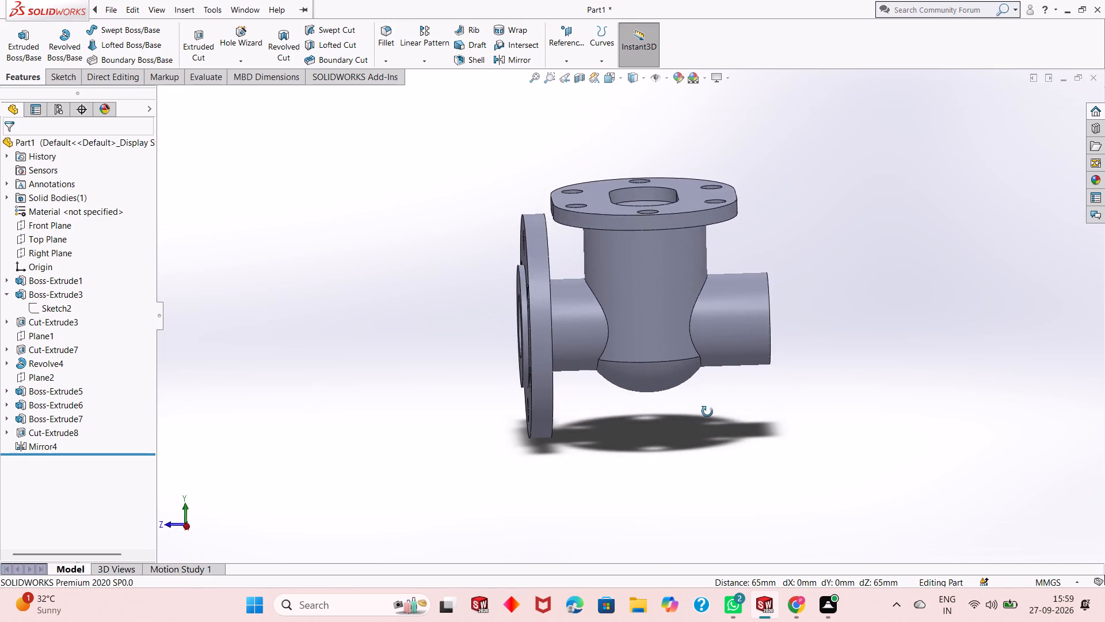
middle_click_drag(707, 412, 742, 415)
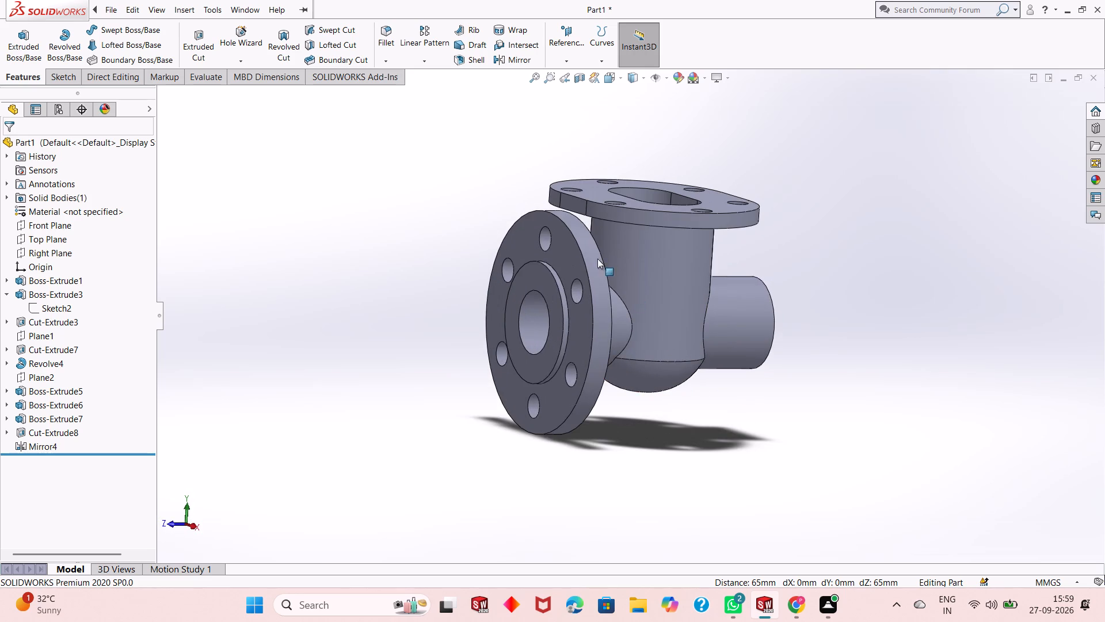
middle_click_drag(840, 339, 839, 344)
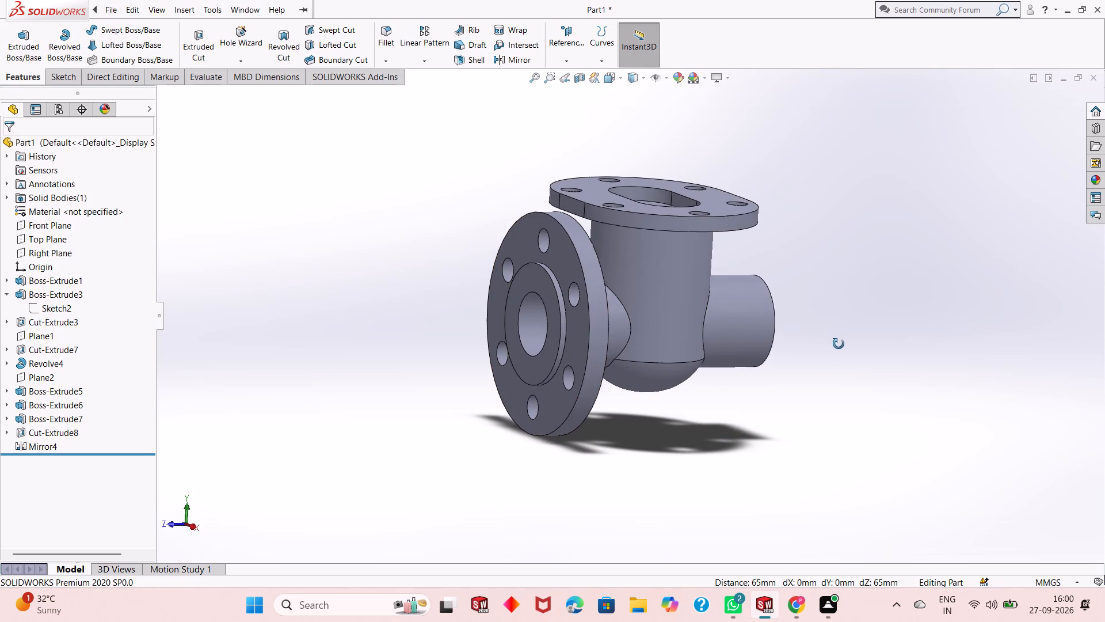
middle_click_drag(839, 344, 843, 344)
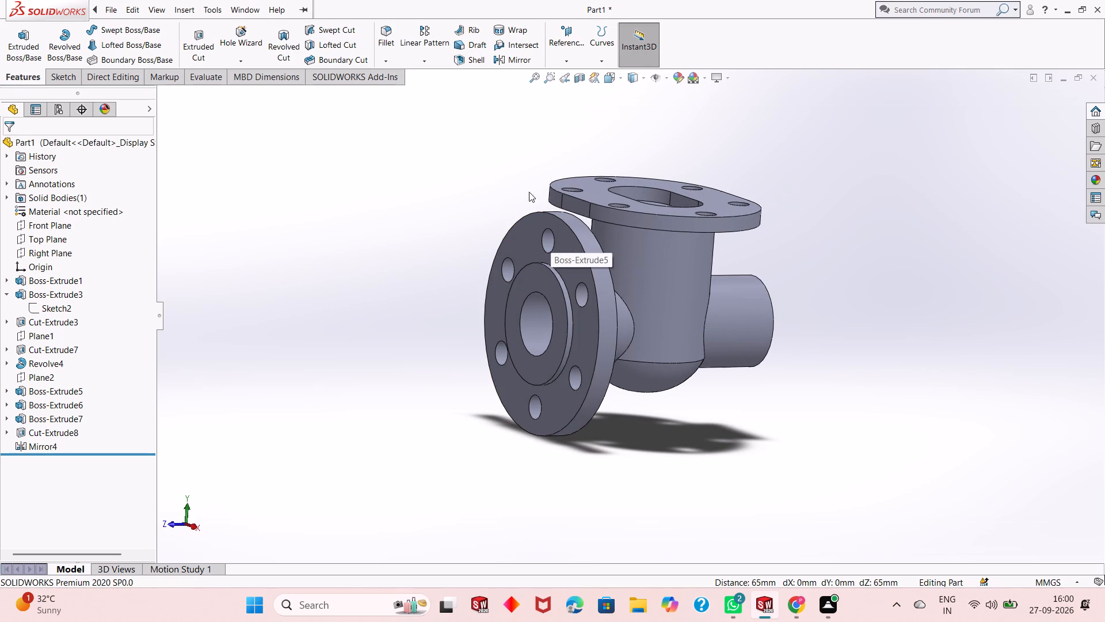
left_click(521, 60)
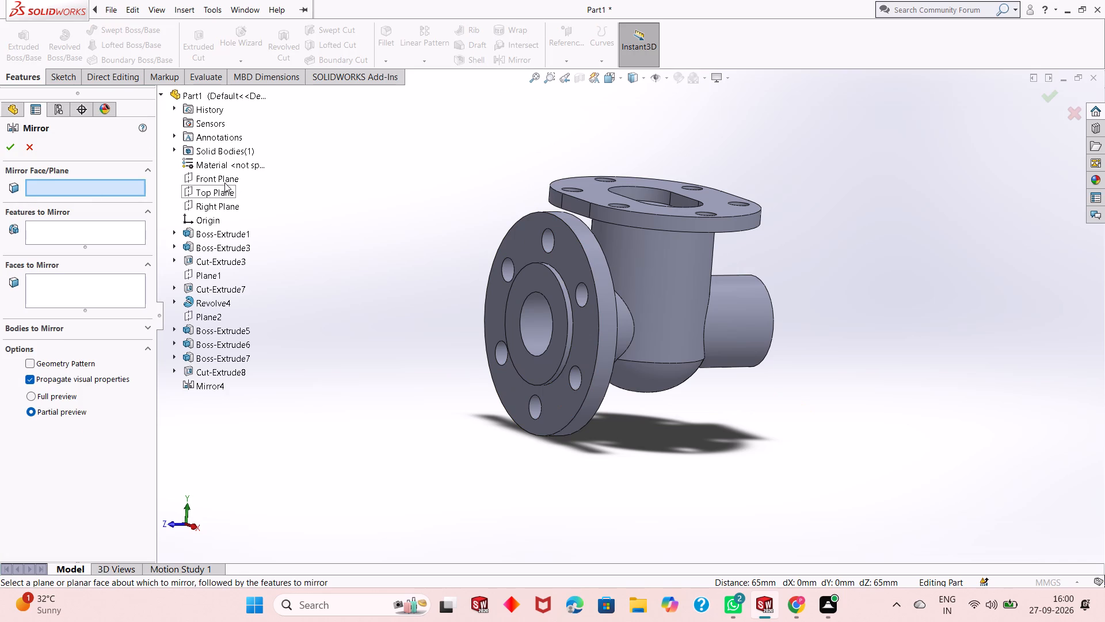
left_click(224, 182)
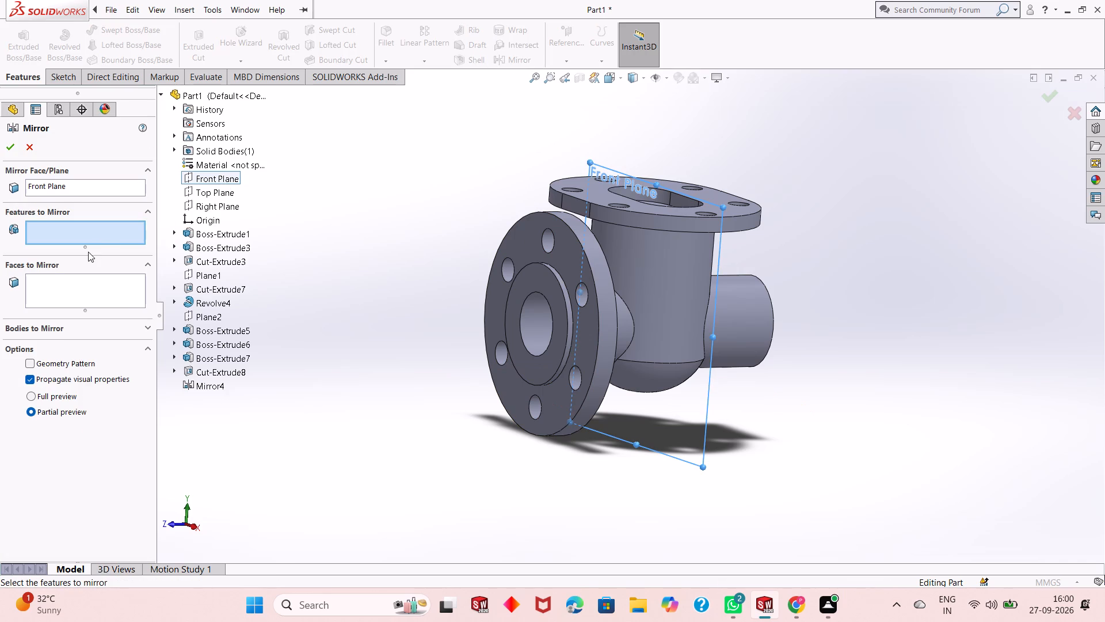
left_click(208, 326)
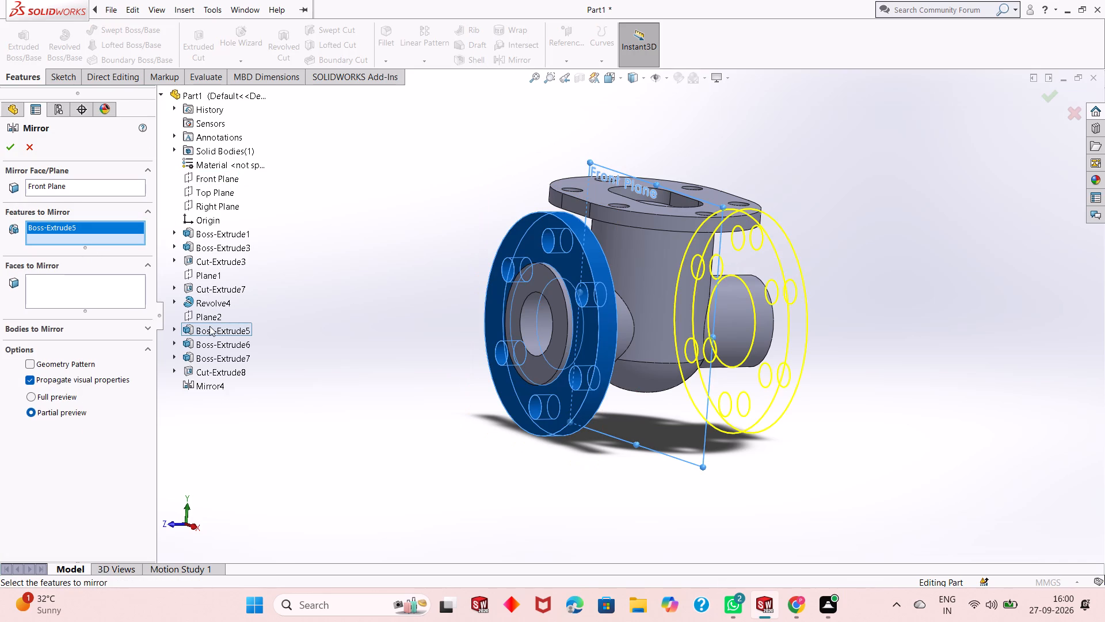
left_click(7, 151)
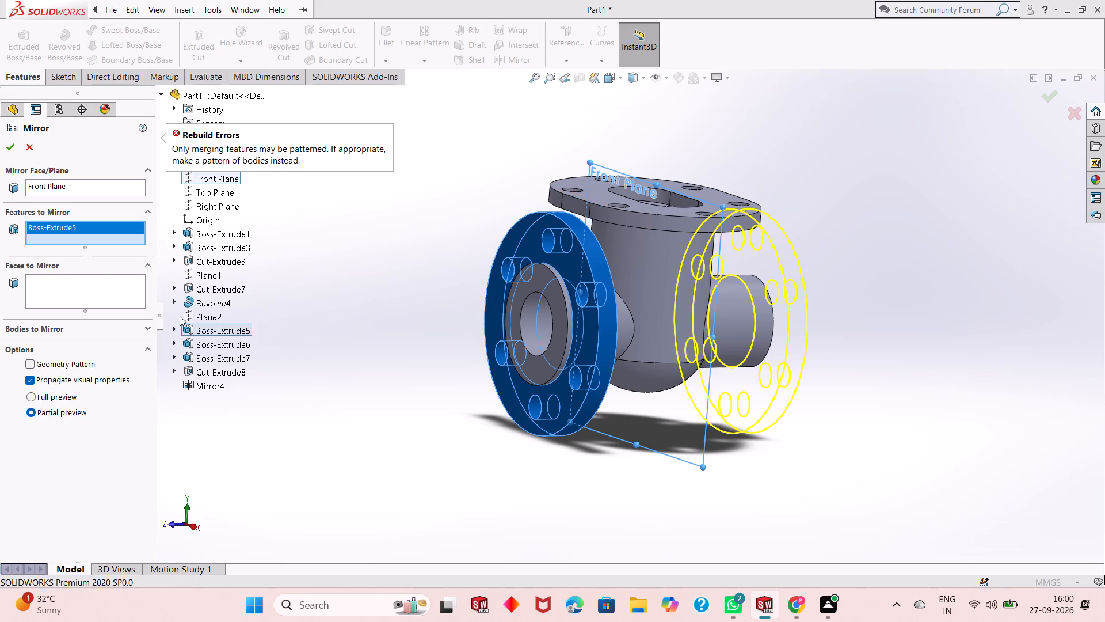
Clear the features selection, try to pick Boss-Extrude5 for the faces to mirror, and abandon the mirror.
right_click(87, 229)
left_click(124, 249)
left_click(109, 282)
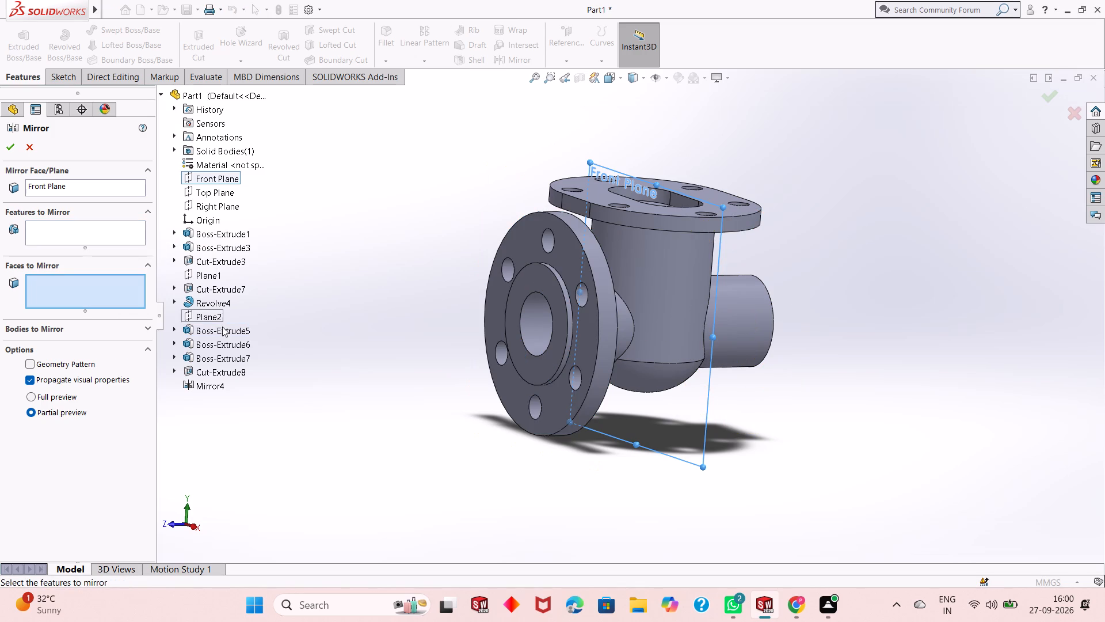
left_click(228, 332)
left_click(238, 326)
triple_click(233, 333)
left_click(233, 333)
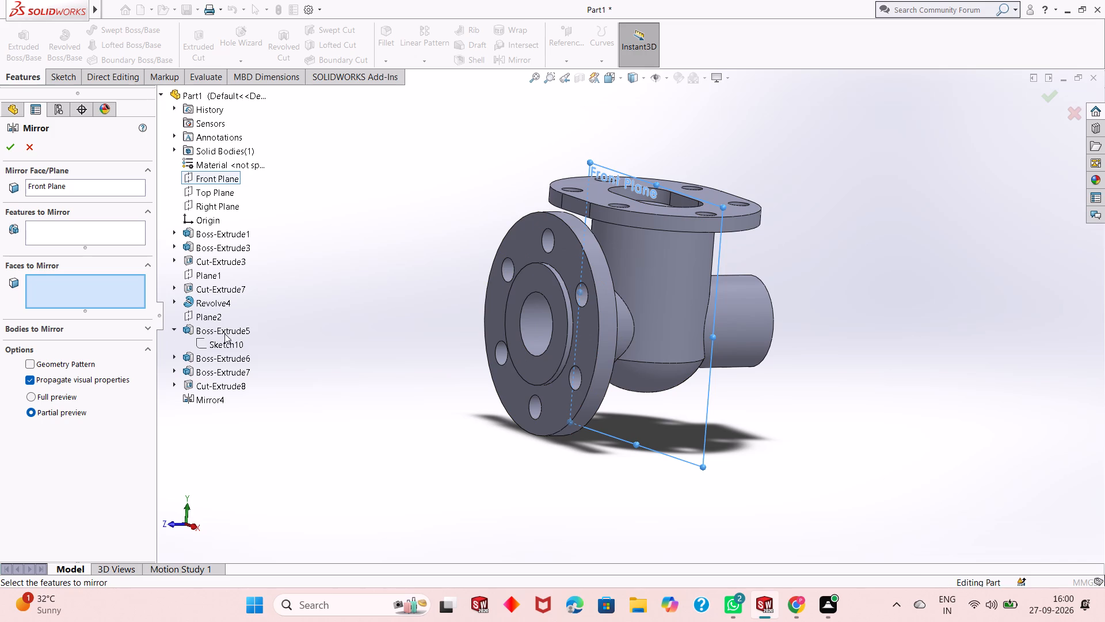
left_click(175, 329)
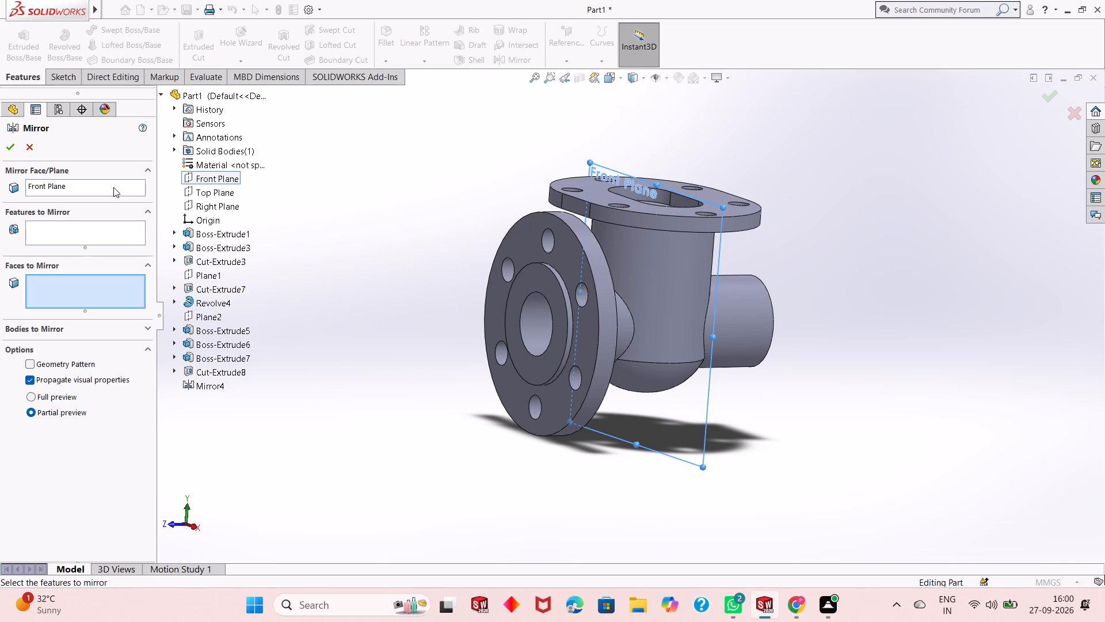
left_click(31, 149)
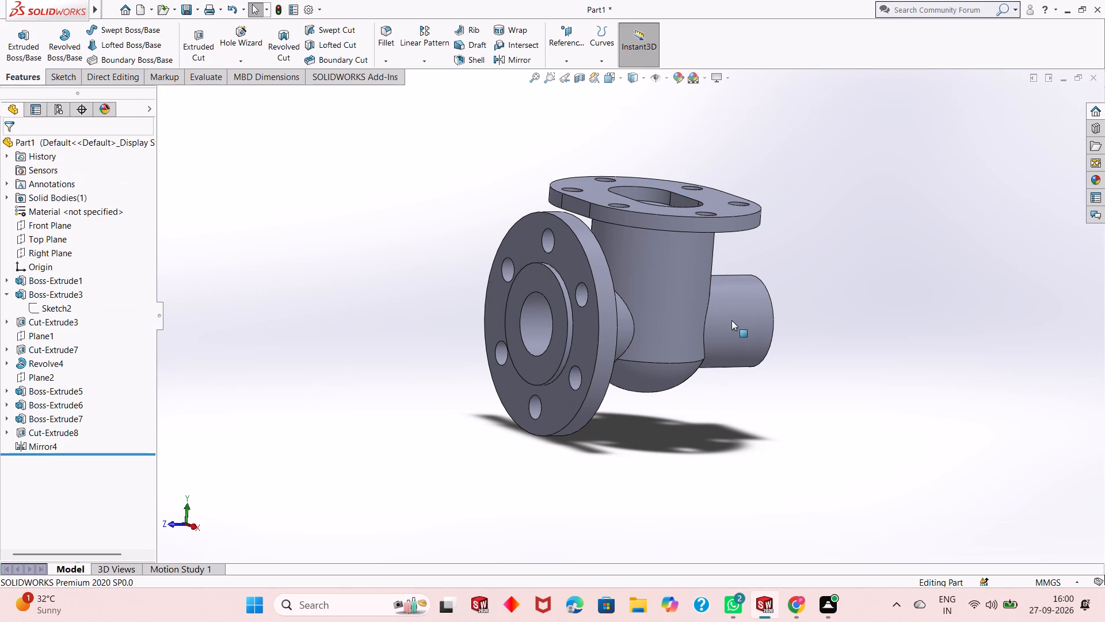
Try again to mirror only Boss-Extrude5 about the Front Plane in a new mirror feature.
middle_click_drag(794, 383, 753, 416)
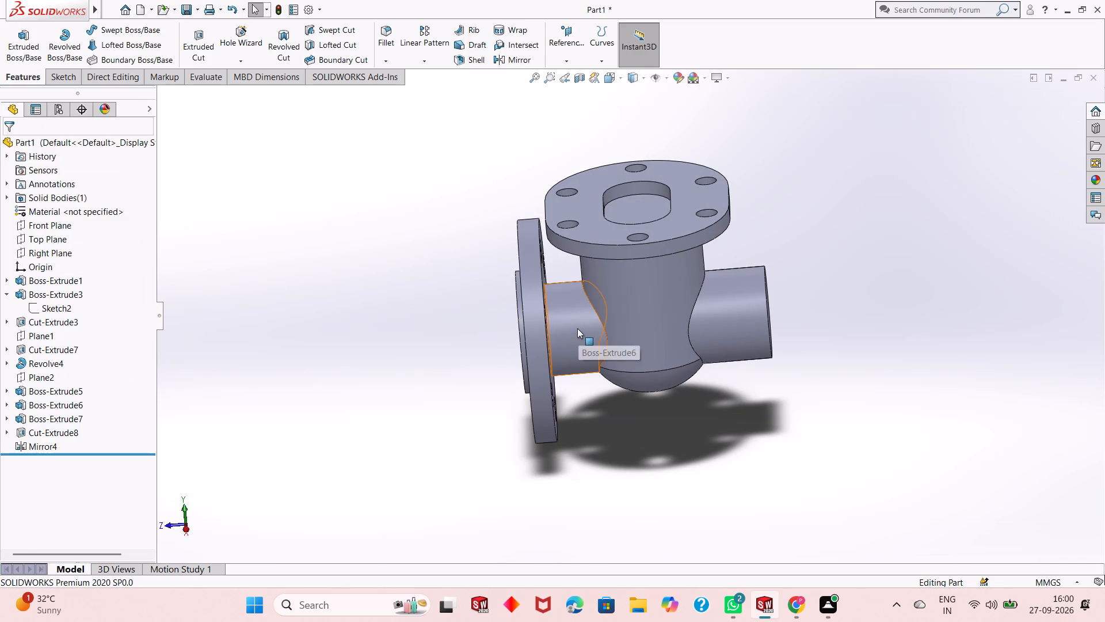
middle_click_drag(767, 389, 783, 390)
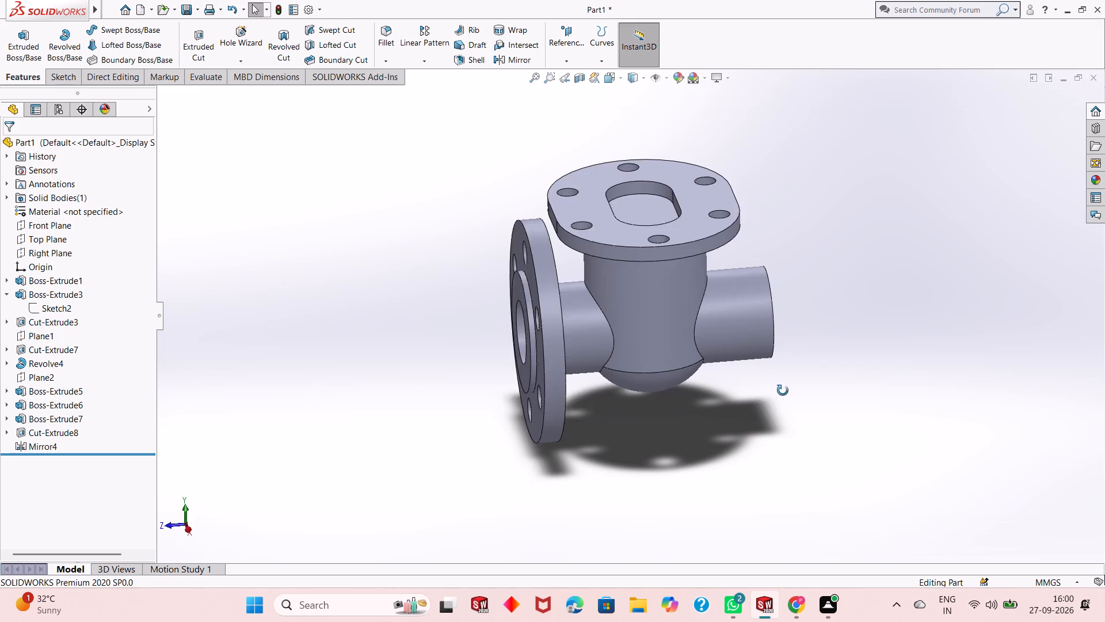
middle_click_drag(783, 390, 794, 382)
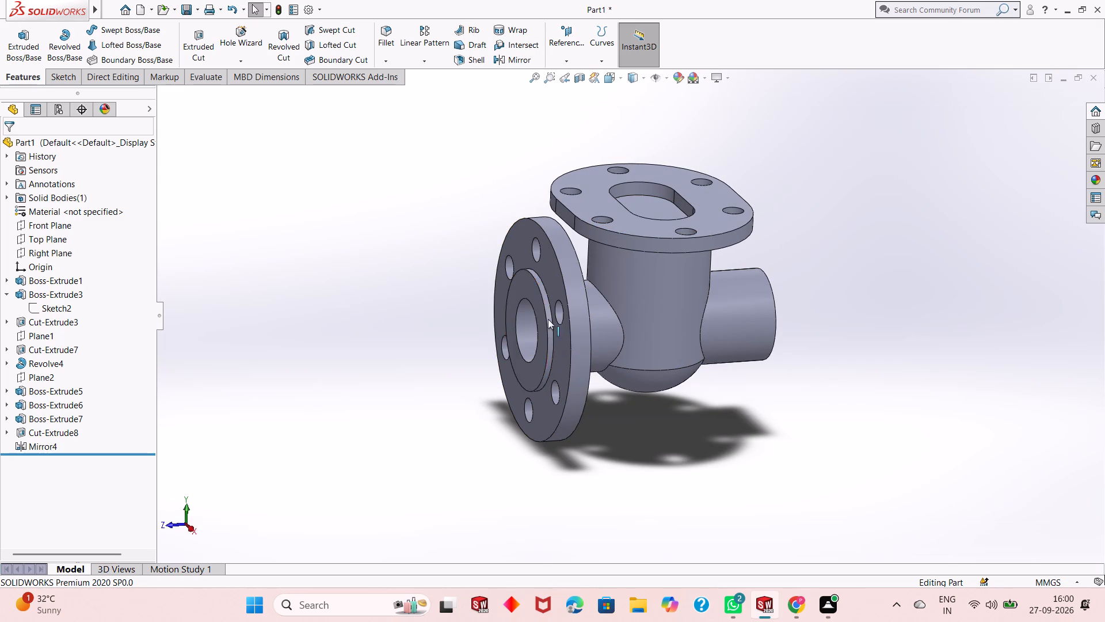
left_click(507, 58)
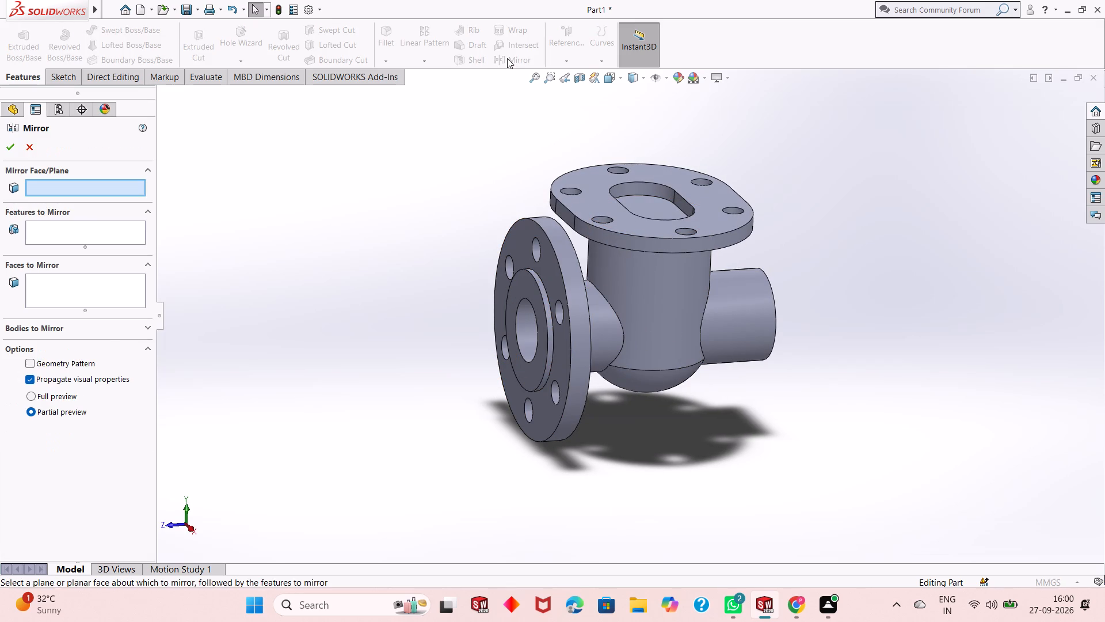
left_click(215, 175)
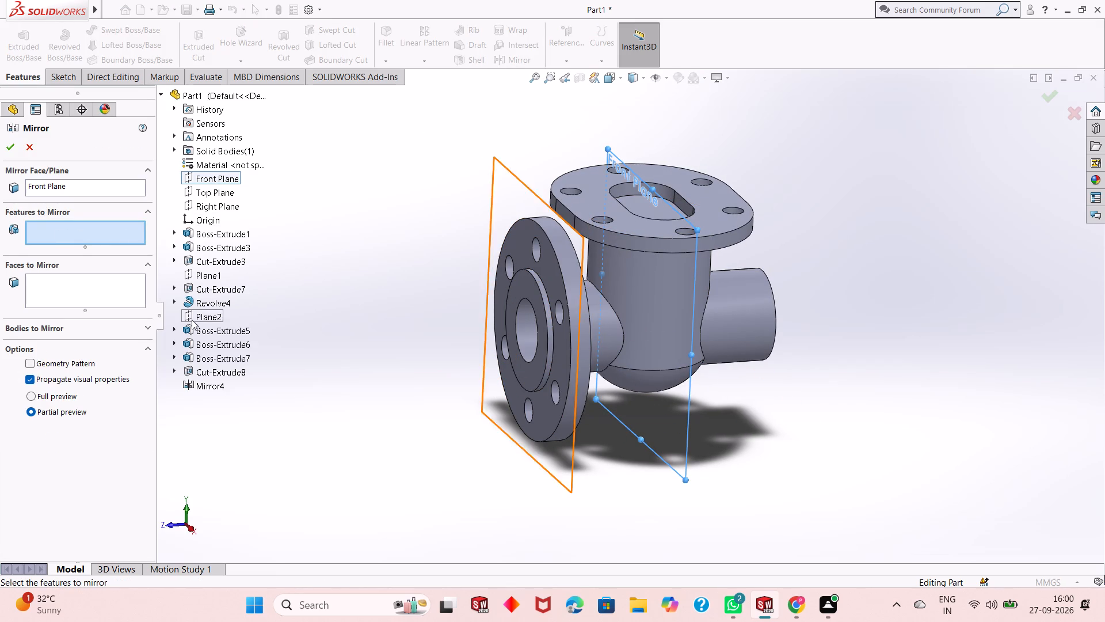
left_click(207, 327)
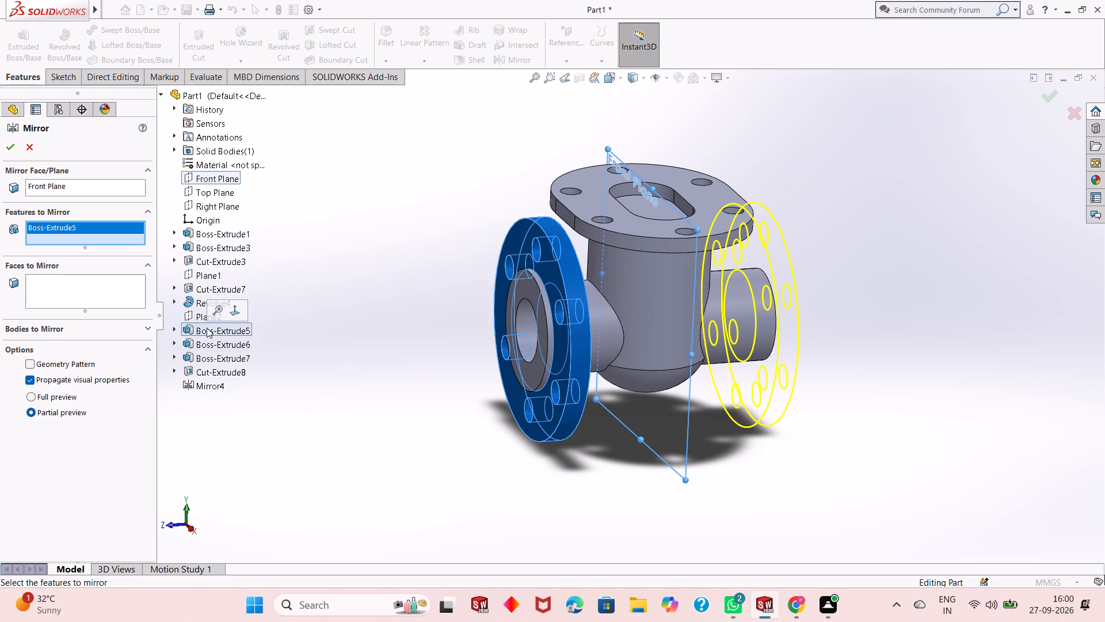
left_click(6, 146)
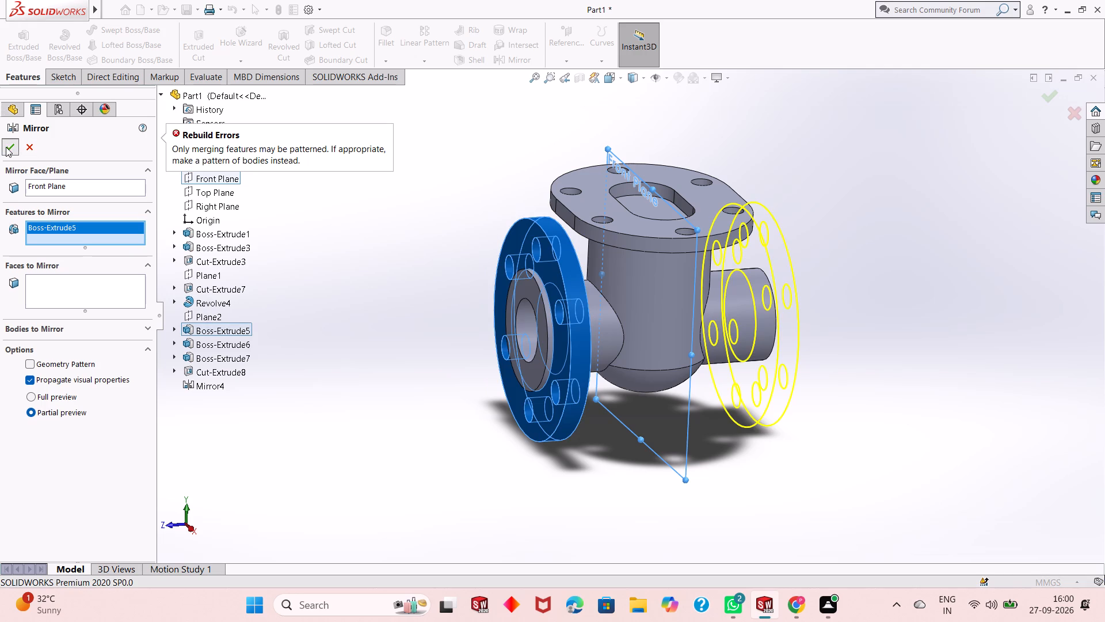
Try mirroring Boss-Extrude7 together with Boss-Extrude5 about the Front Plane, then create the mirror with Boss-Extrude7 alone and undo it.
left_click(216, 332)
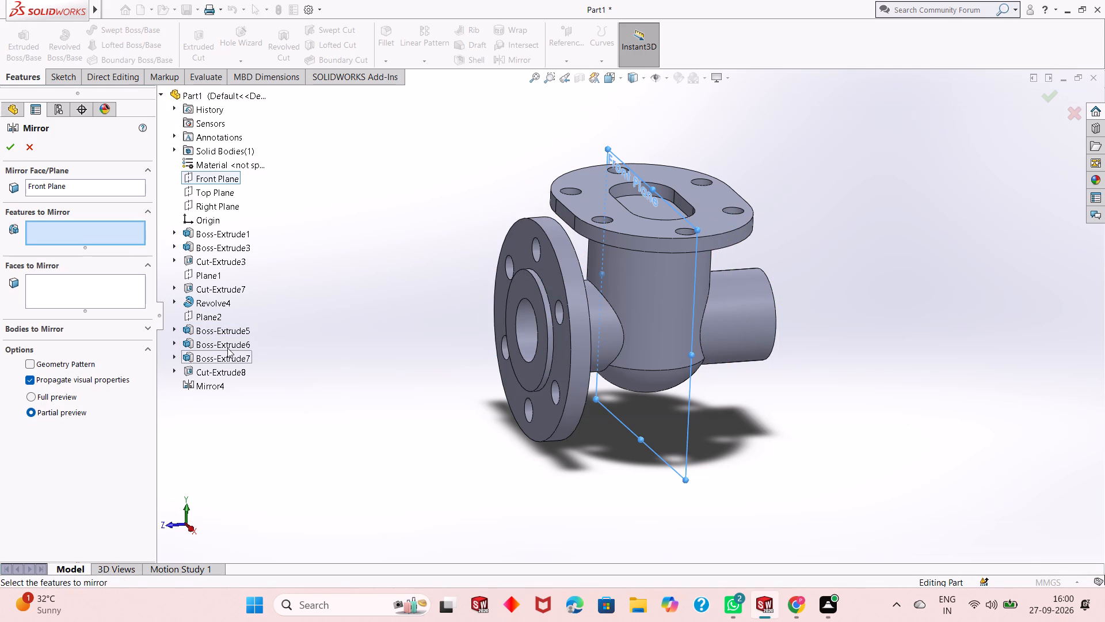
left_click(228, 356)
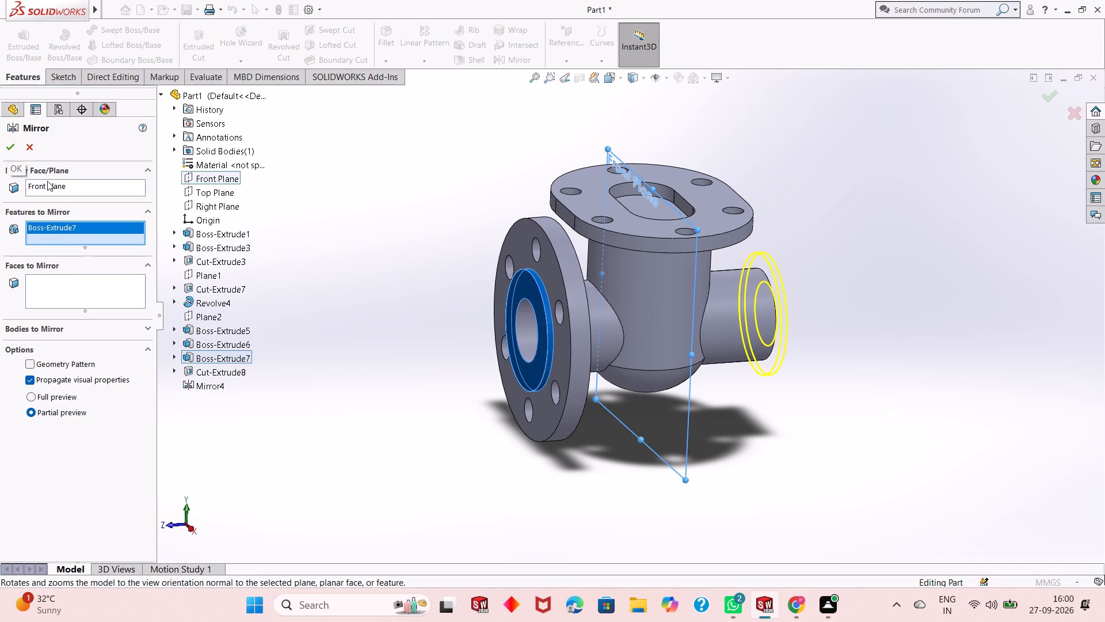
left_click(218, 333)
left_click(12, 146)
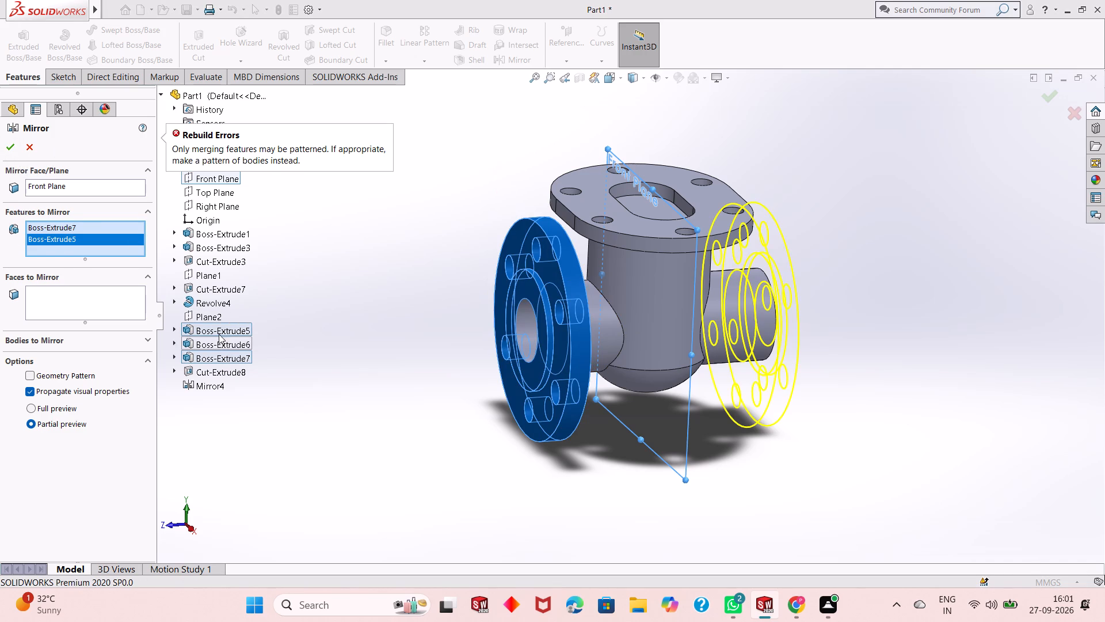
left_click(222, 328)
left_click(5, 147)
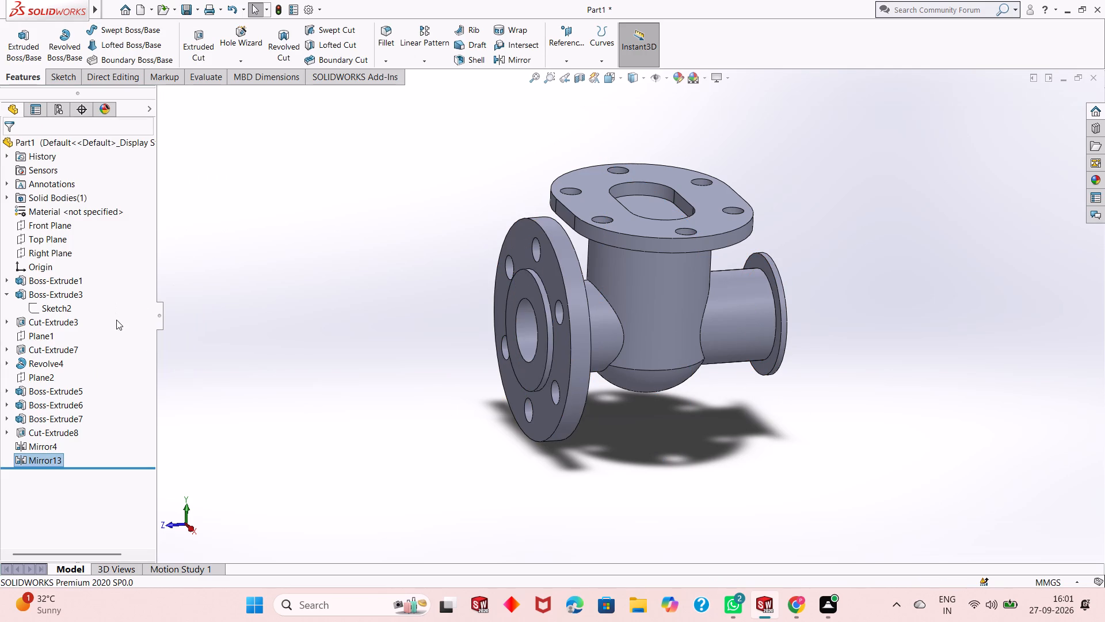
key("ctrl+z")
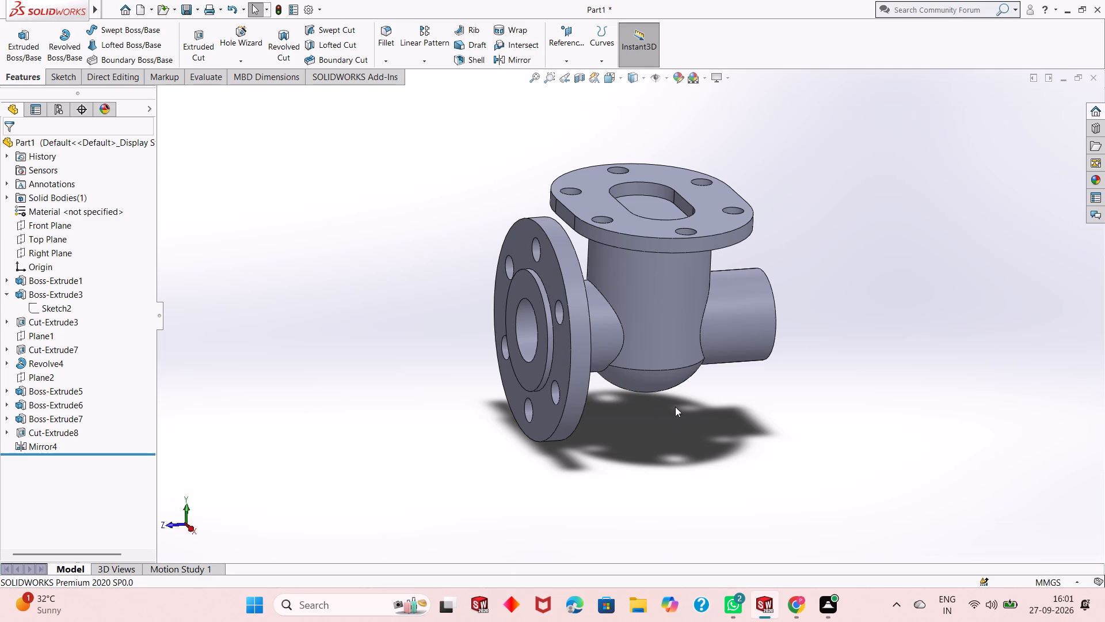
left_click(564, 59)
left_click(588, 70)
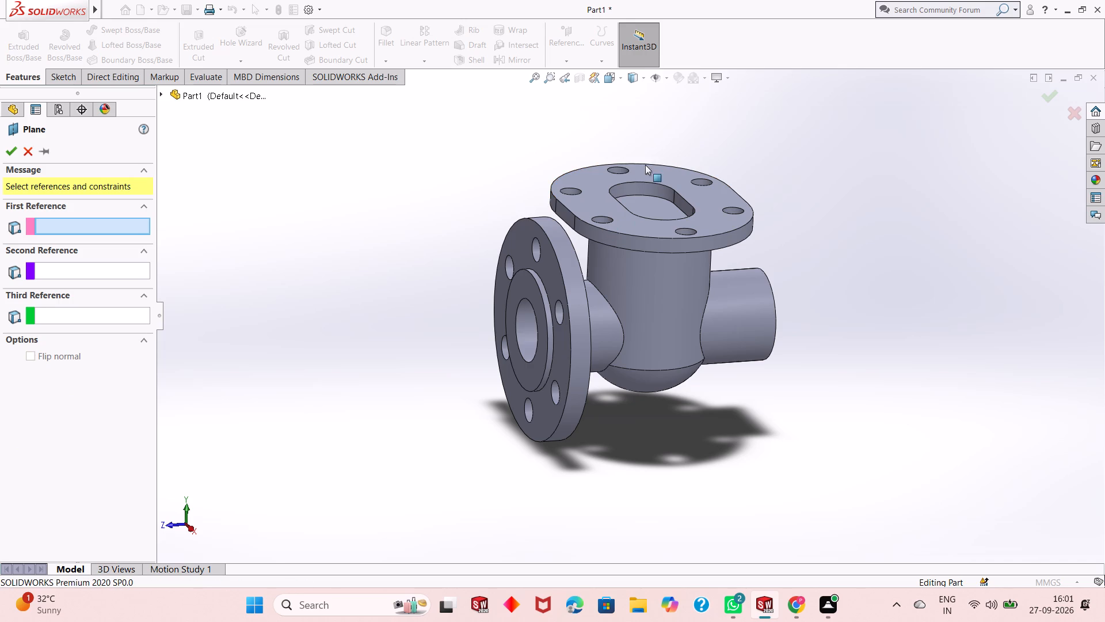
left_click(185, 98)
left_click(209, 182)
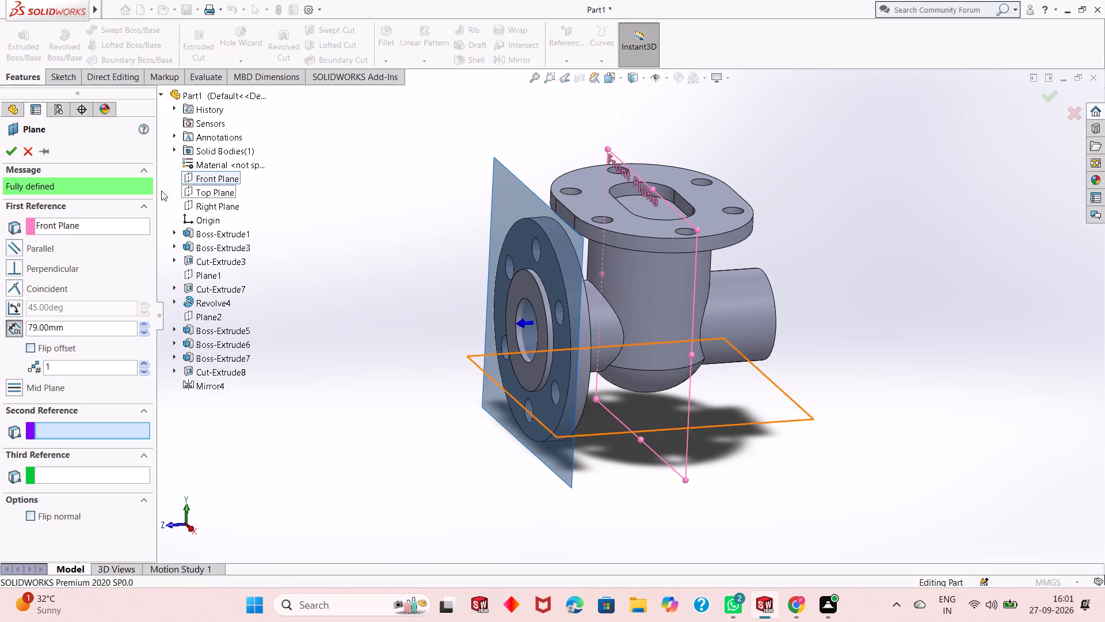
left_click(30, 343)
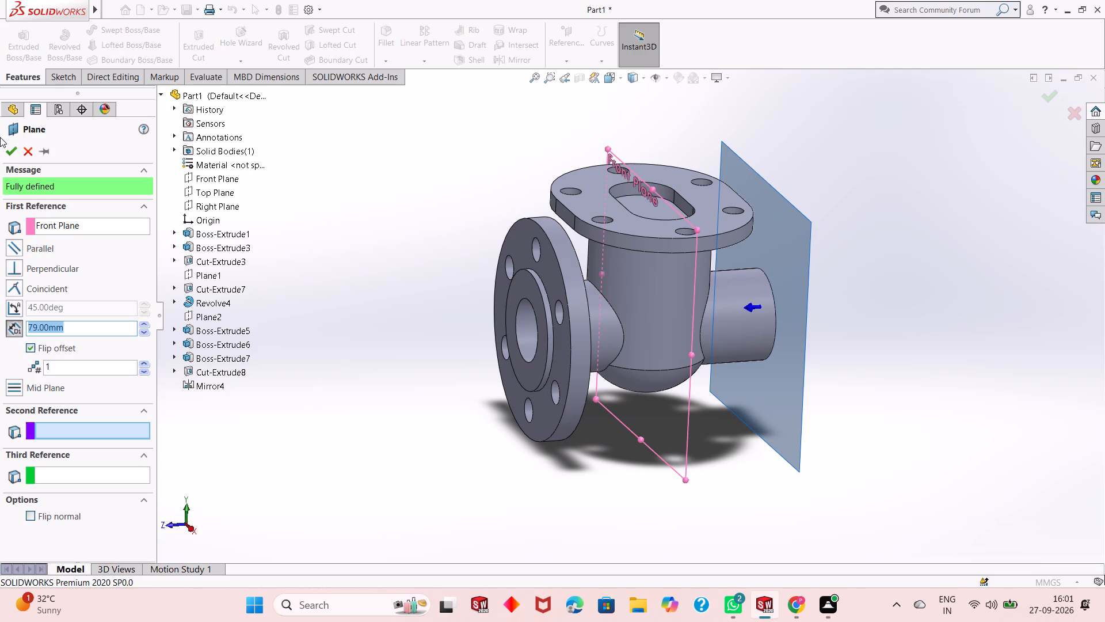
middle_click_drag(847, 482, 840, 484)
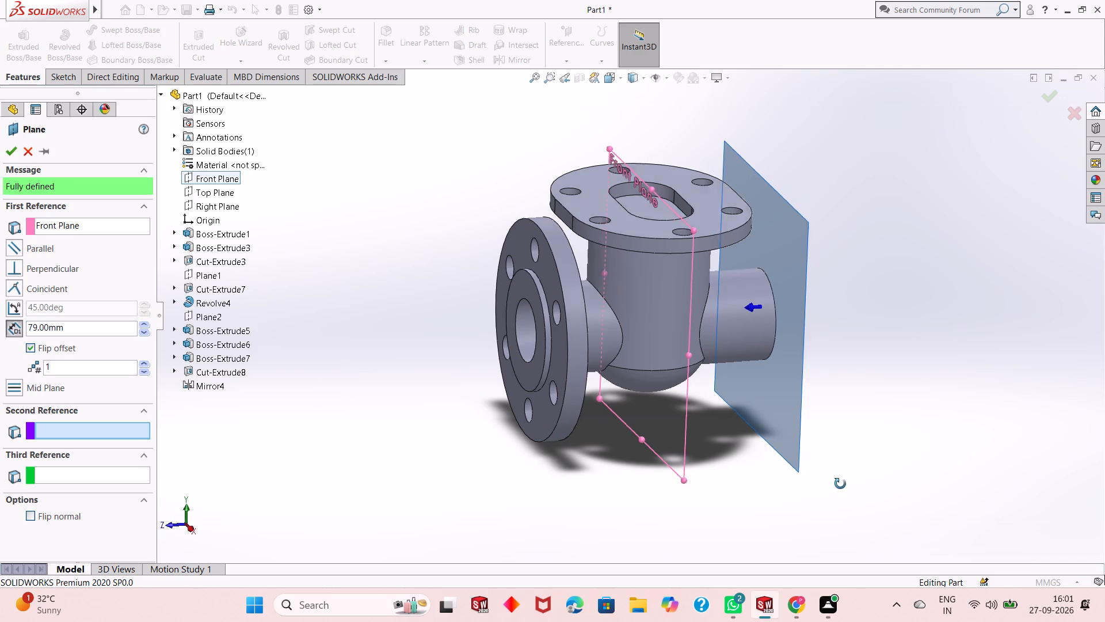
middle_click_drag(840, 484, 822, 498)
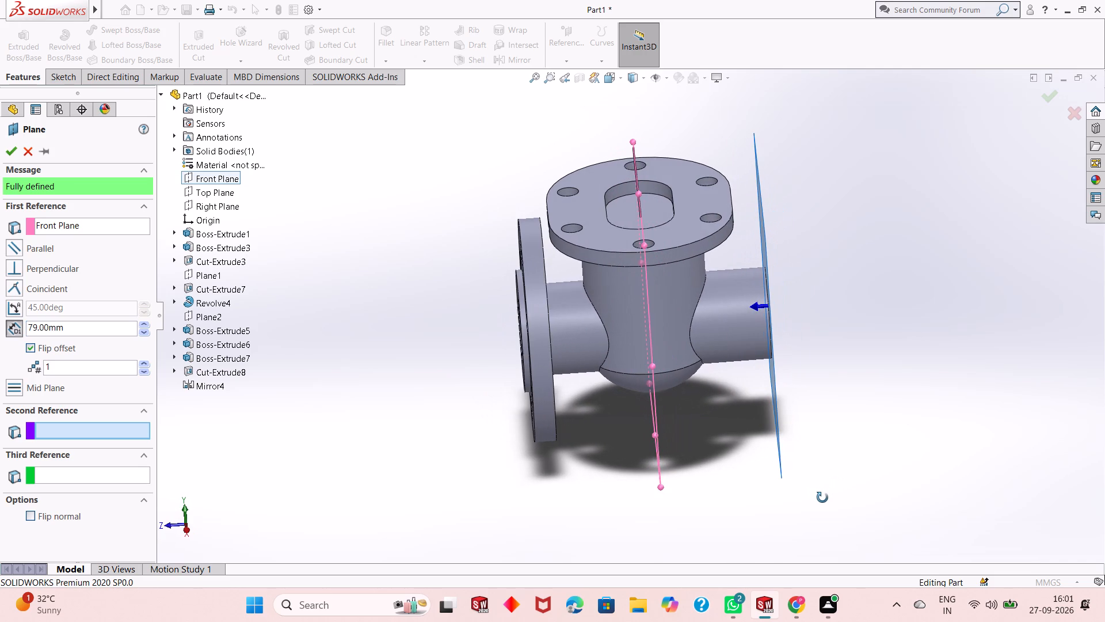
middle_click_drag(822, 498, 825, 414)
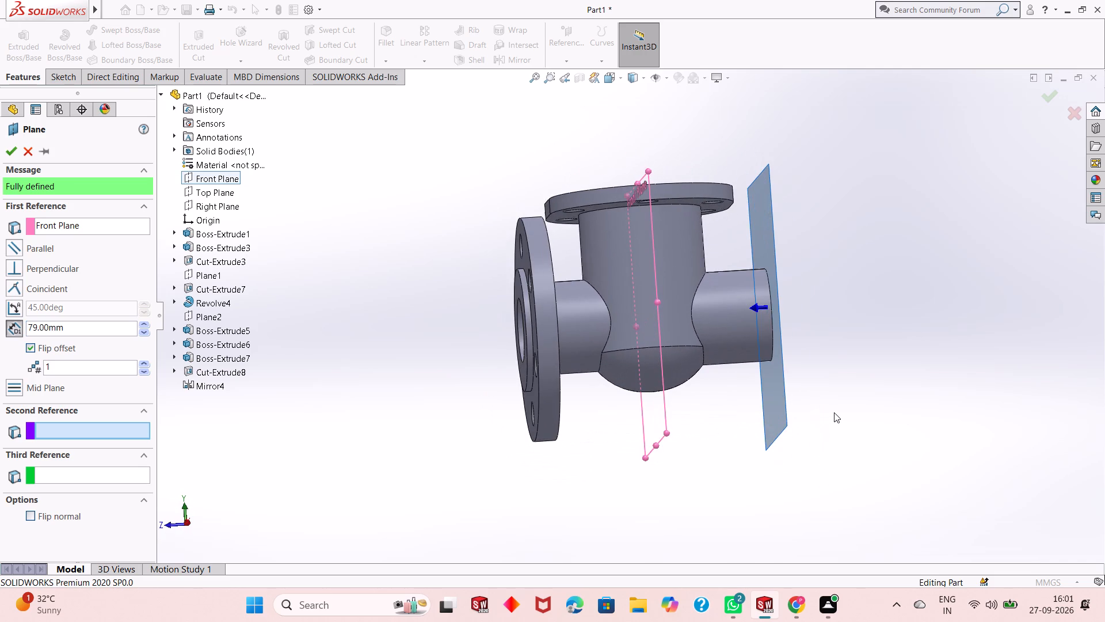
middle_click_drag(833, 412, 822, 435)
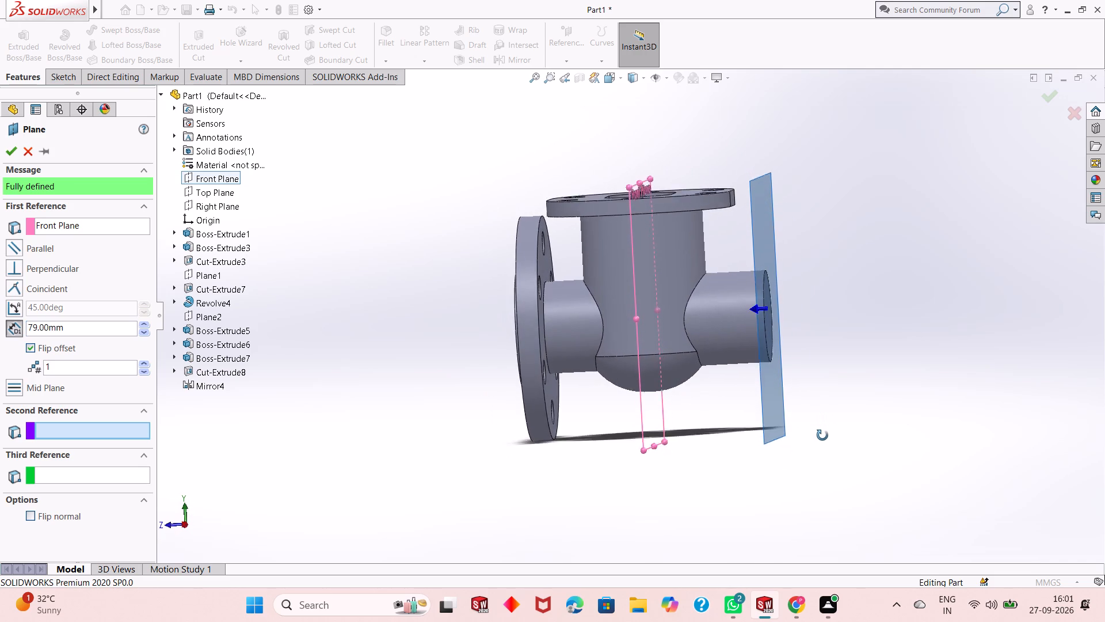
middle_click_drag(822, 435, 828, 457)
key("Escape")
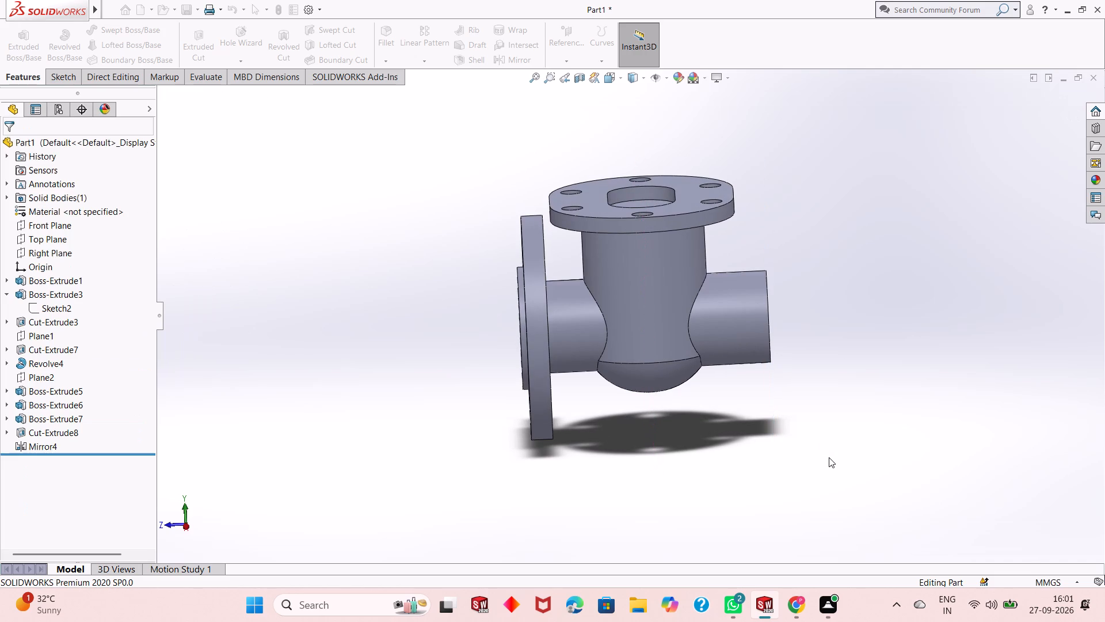
Start a sketch on the end face of the unflanged side pipe and draw a concentric circle about 96 mm in diameter.
middle_click_drag(829, 443, 802, 453)
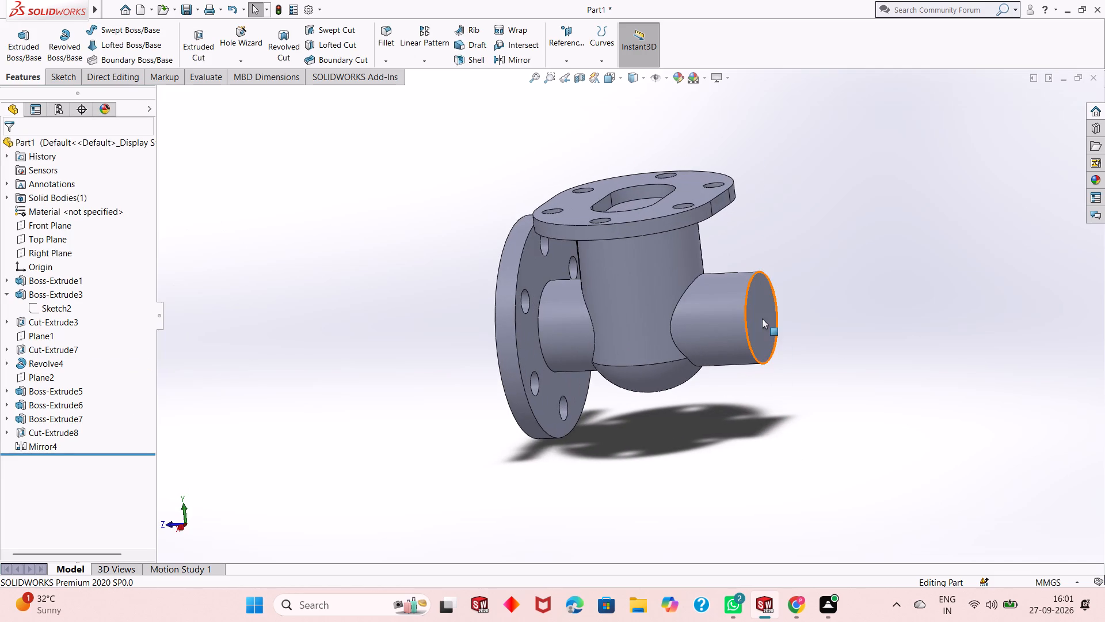
left_click(762, 318)
left_click(814, 281)
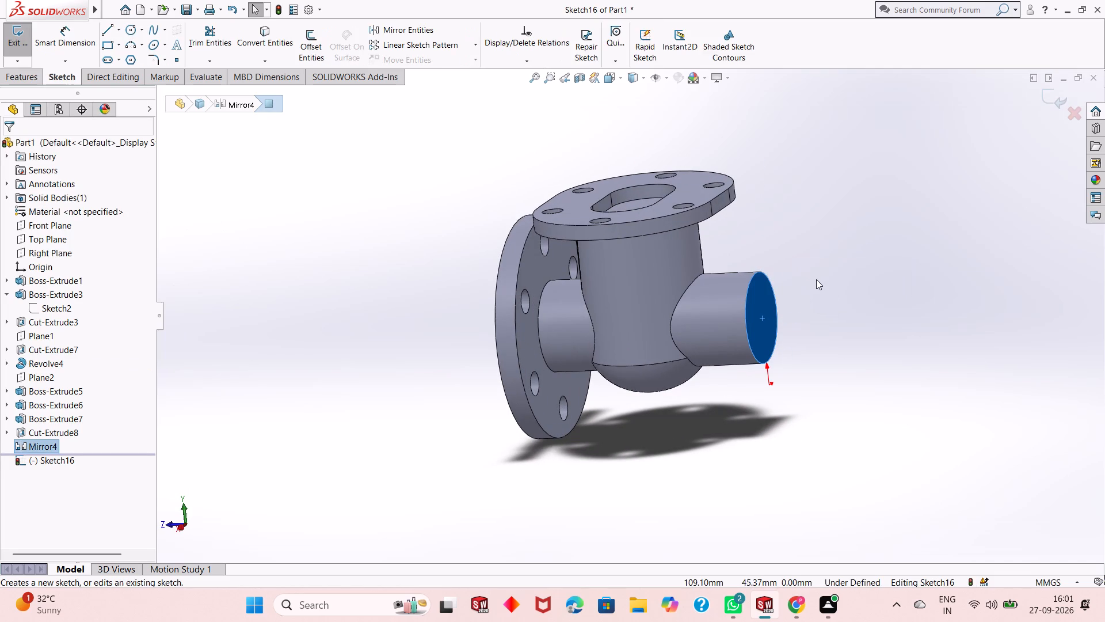
key("ctrl+F8")
key("ctrl+8")
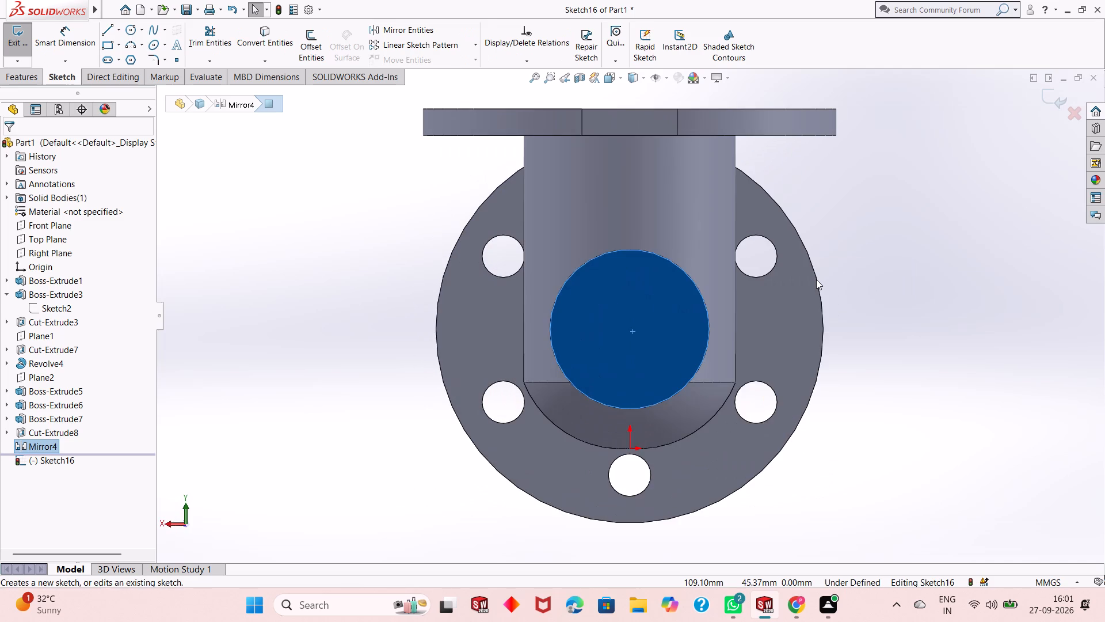
key("Escape")
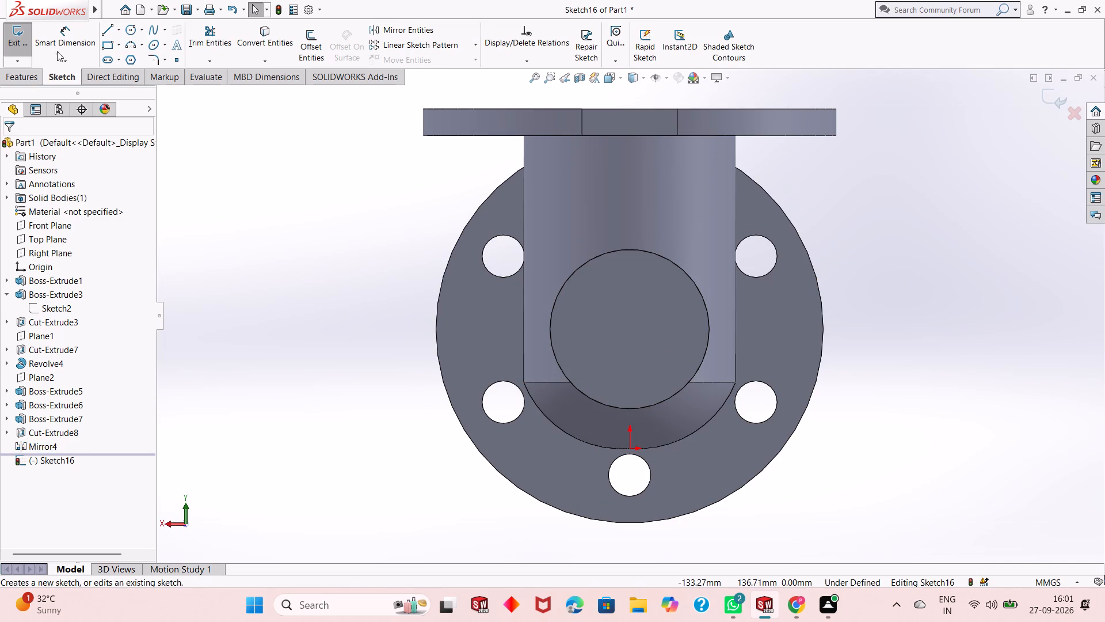
left_click(127, 28)
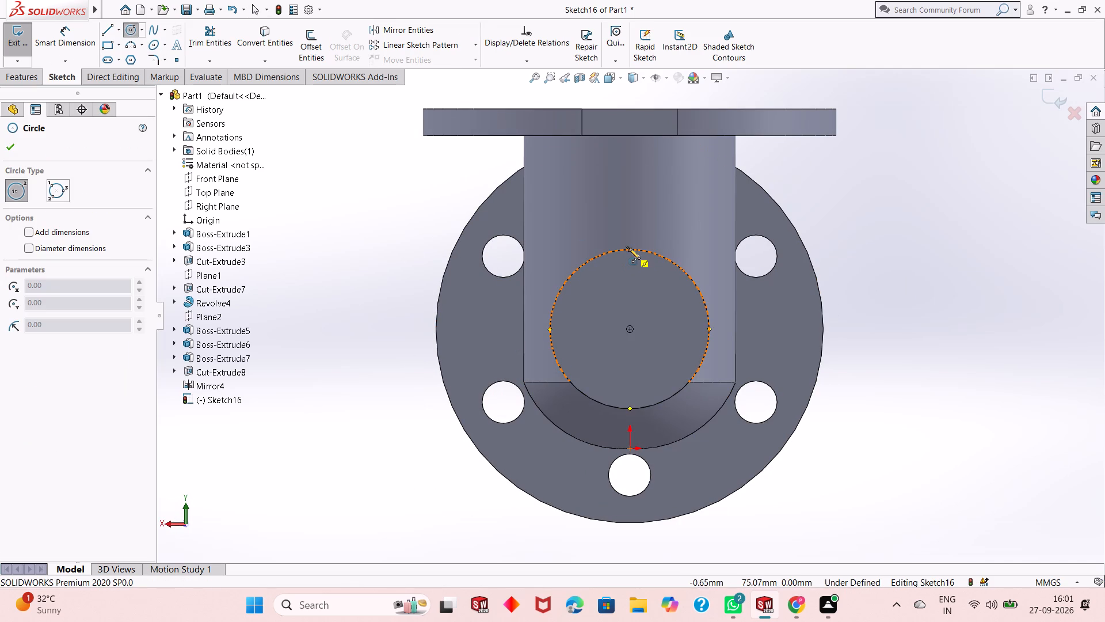
left_click(631, 329)
left_click(733, 253)
right_click(820, 199)
left_click(830, 209)
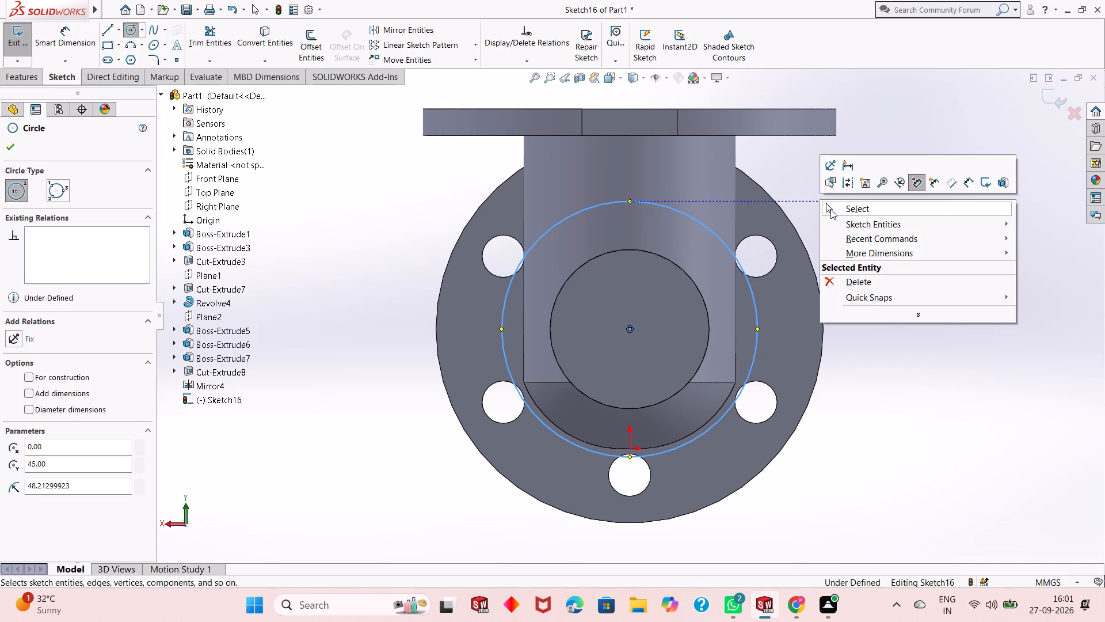
Dimension the new circle's diameter and set it to 146 mm.
left_click(73, 50)
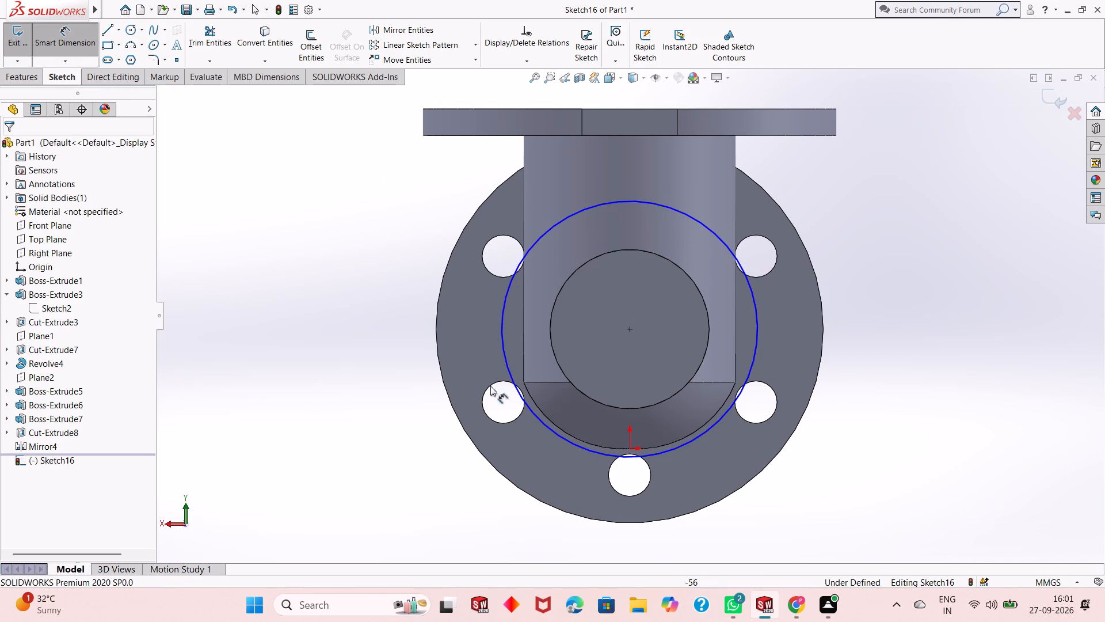
left_click(544, 416)
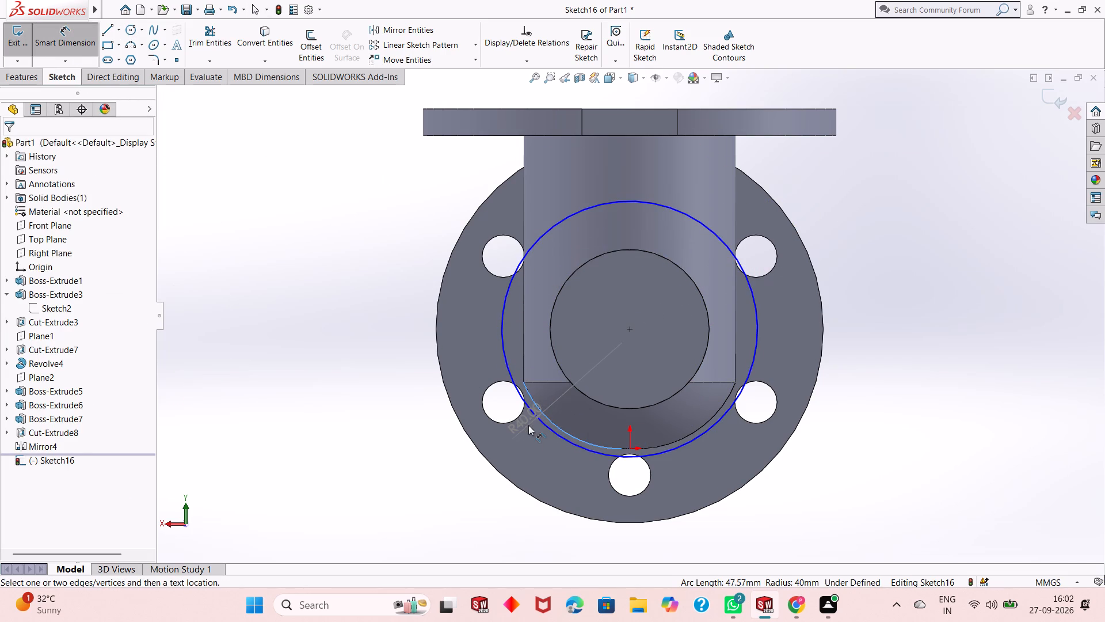
key("Escape")
left_click(535, 417)
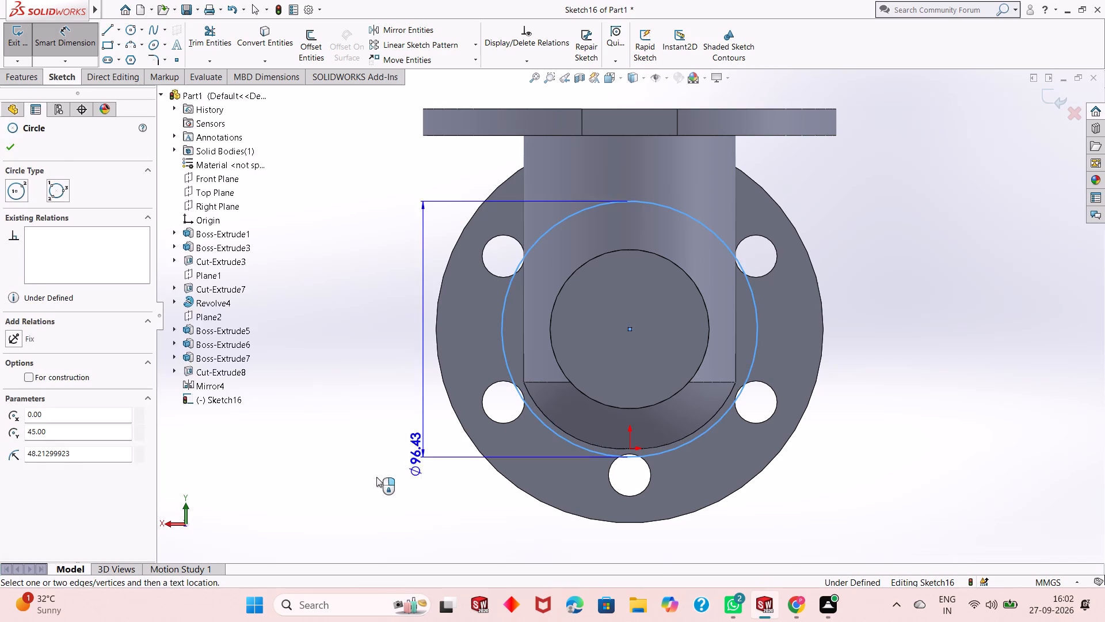
left_click(368, 483)
type("146")
key("Return")
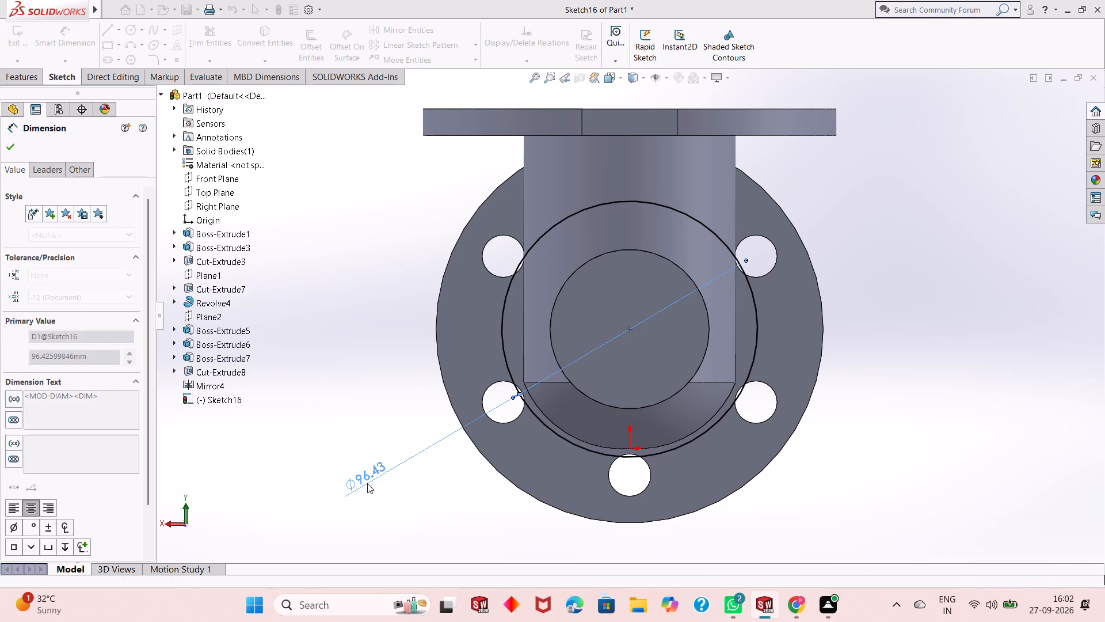
right_click(274, 220)
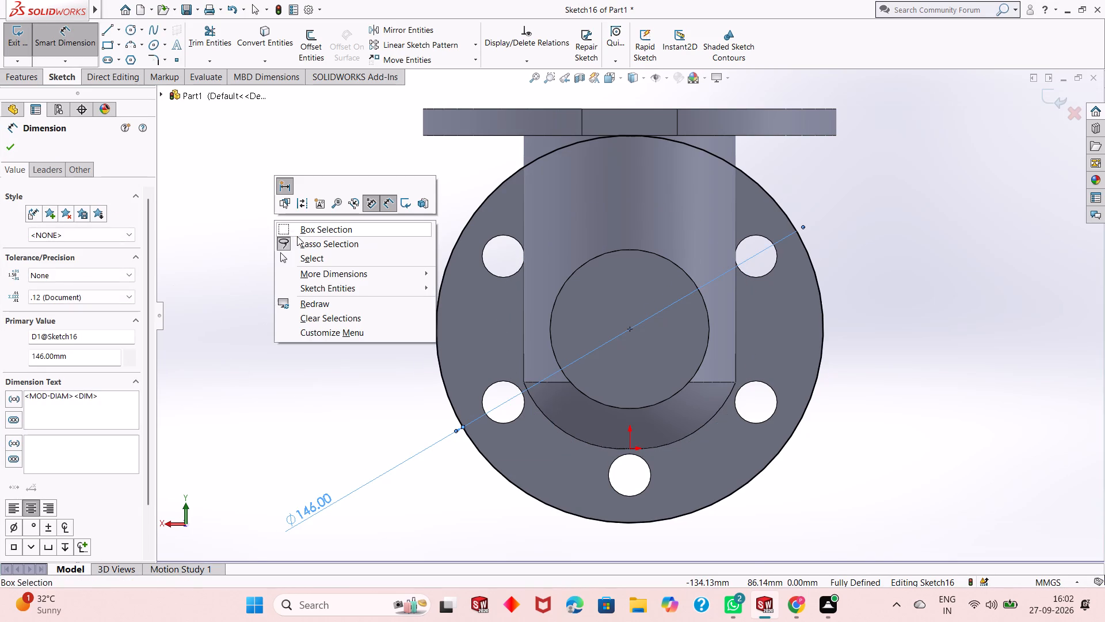
left_click(325, 262)
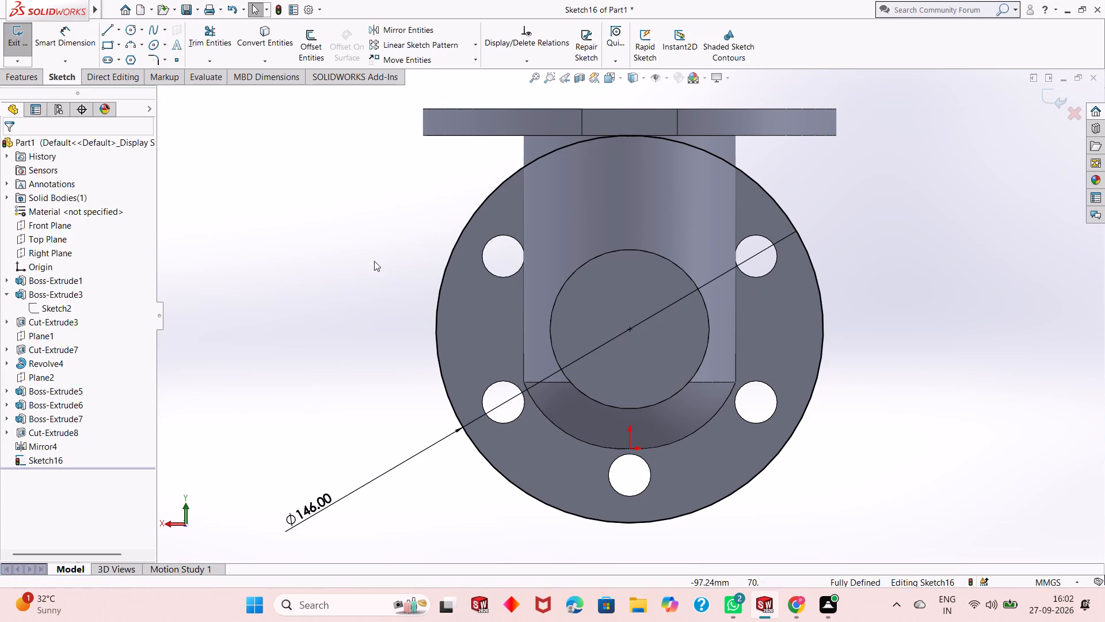
Draw a second circle concentric with the pipe, inside the 146 mm circle, and dimension its diameter to 110 mm.
left_click(127, 31)
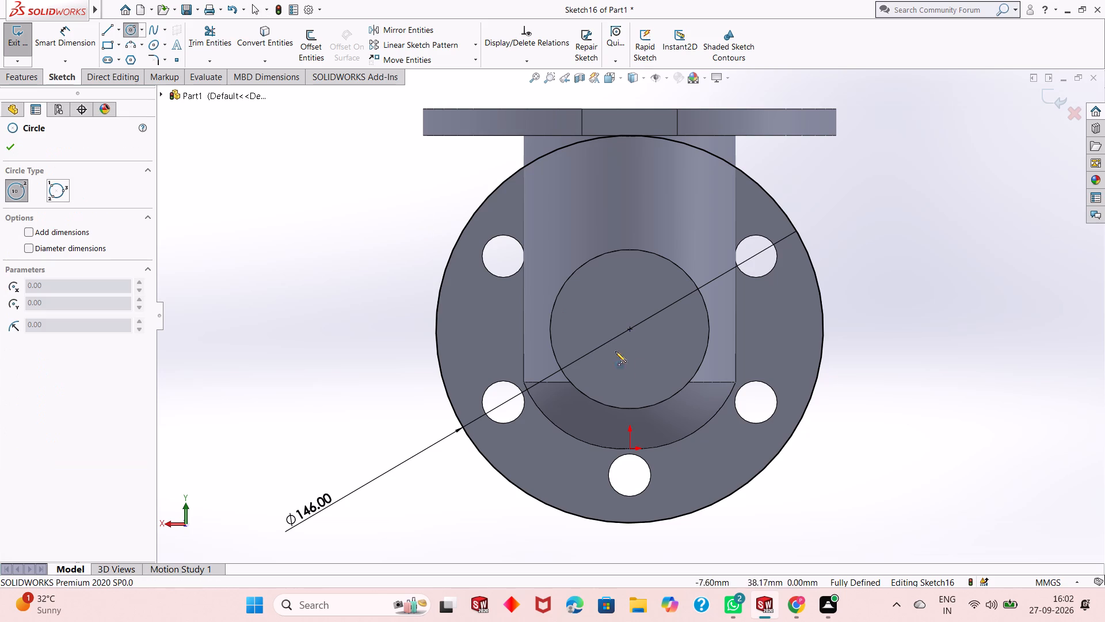
left_click(632, 331)
left_click(681, 204)
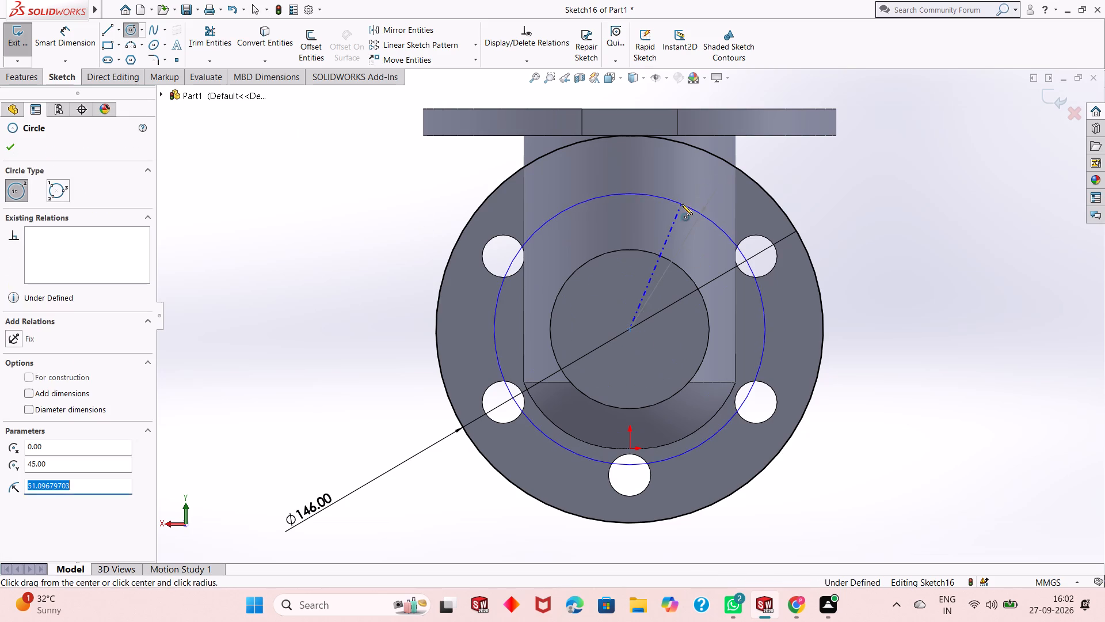
right_click(361, 186)
left_click(384, 196)
left_click(68, 41)
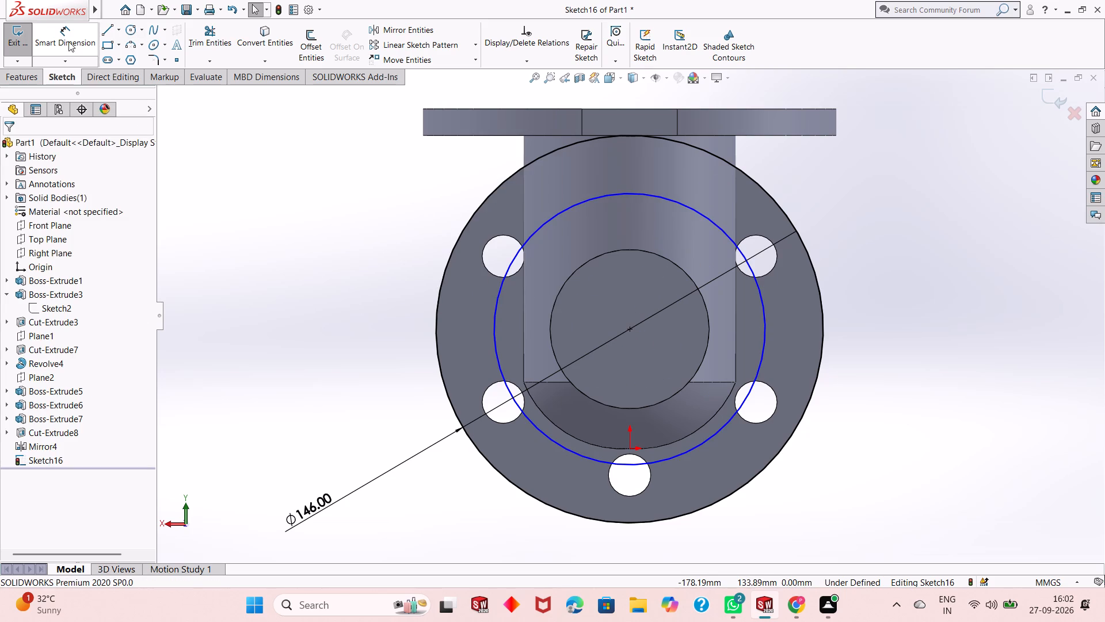
left_click(493, 323)
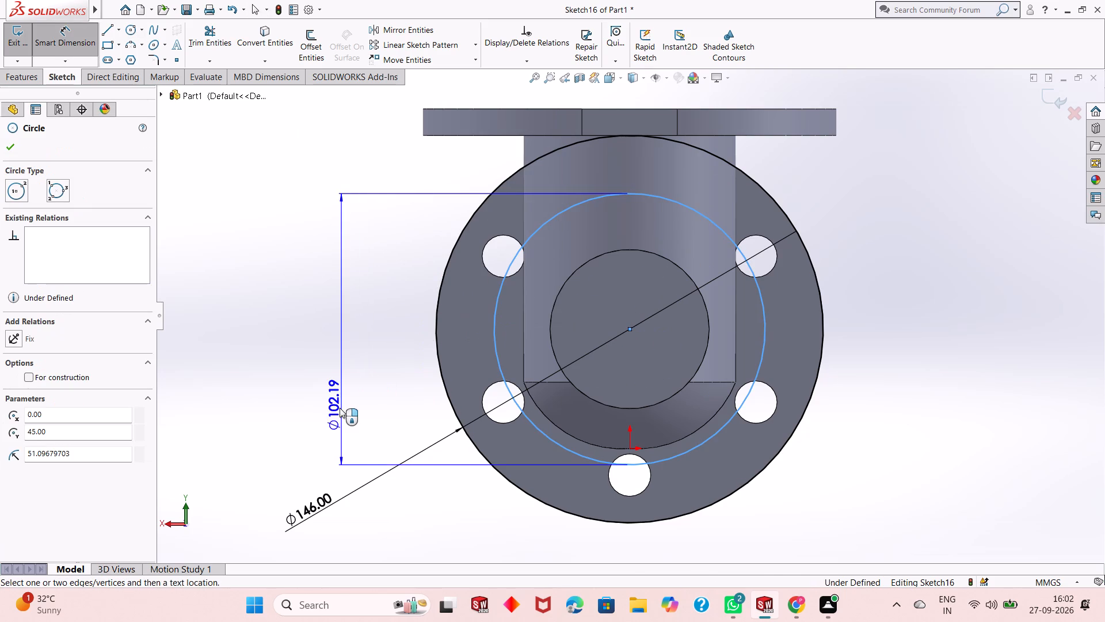
left_click(317, 469)
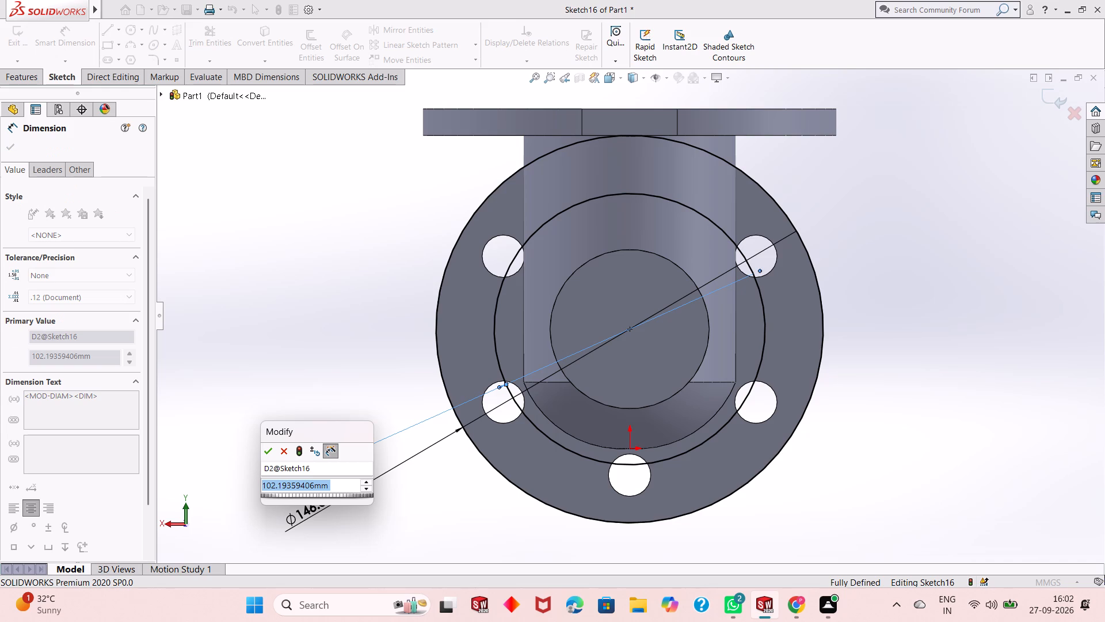
type("11")
key("0")
key("Return")
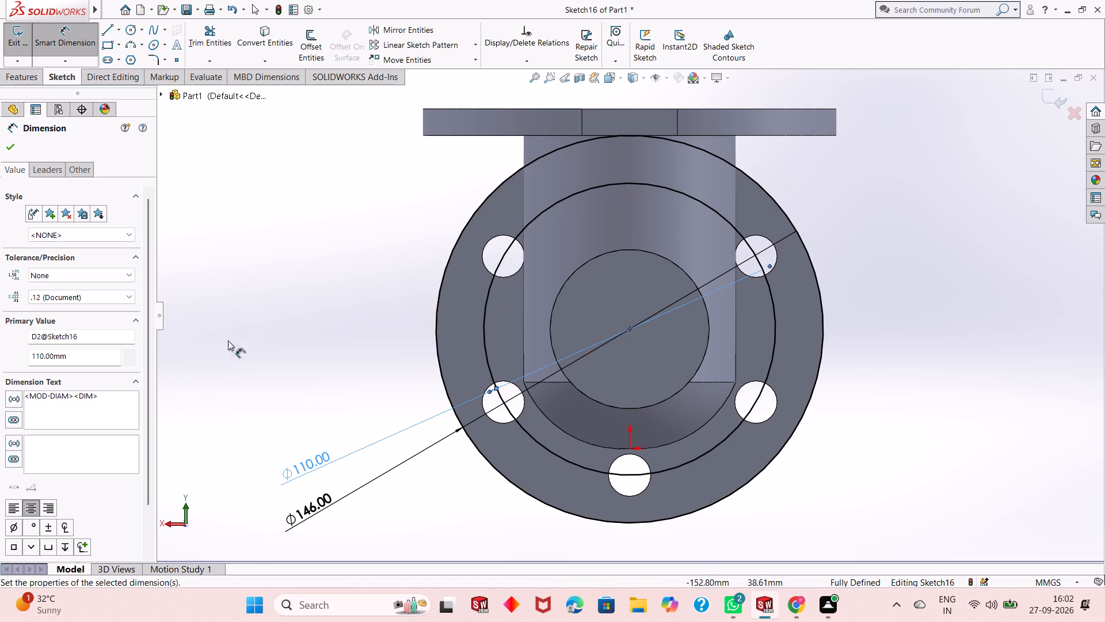
right_click(233, 266)
left_click(269, 305)
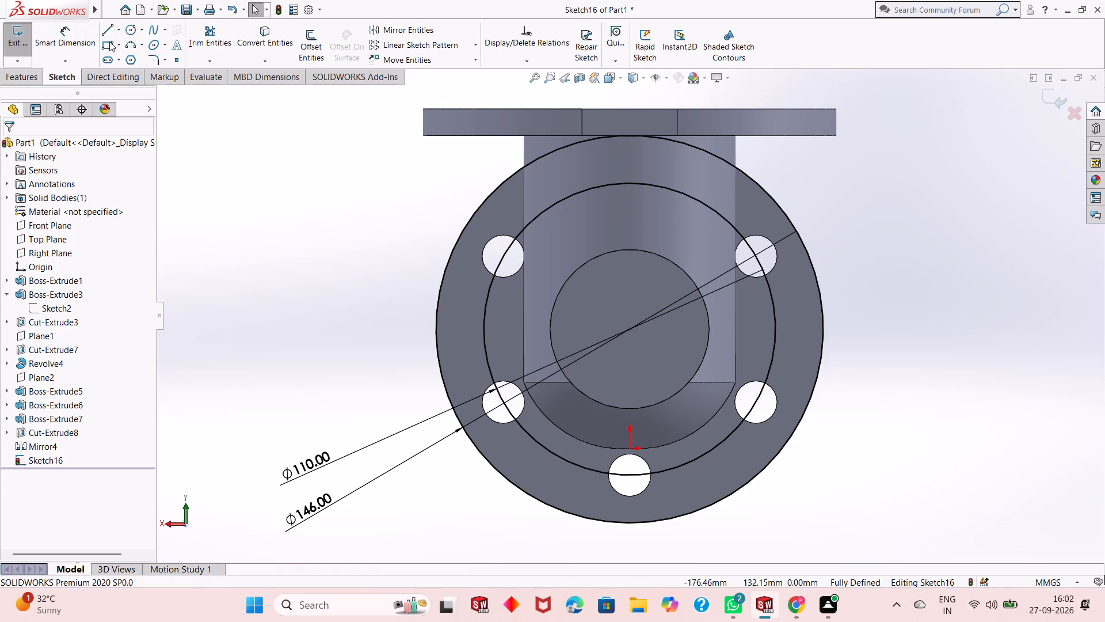
Draw a bolt-hole circle centred on the lowest point of the 110 mm circle and dimension its diameter to 16 mm.
left_click(127, 32)
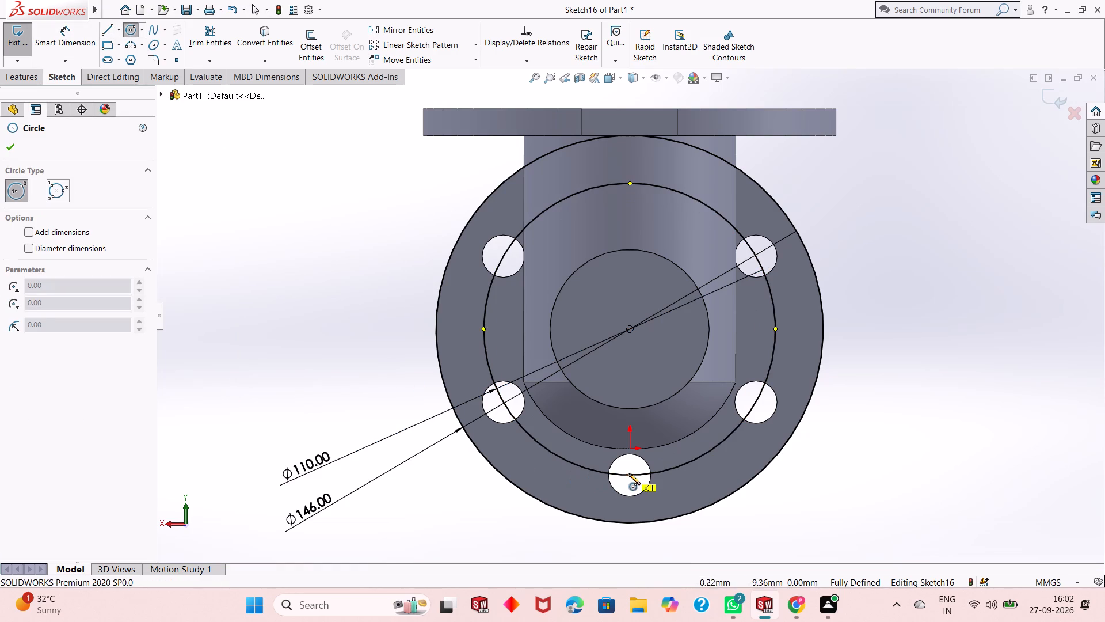
left_click(629, 473)
left_click(644, 458)
right_click(387, 324)
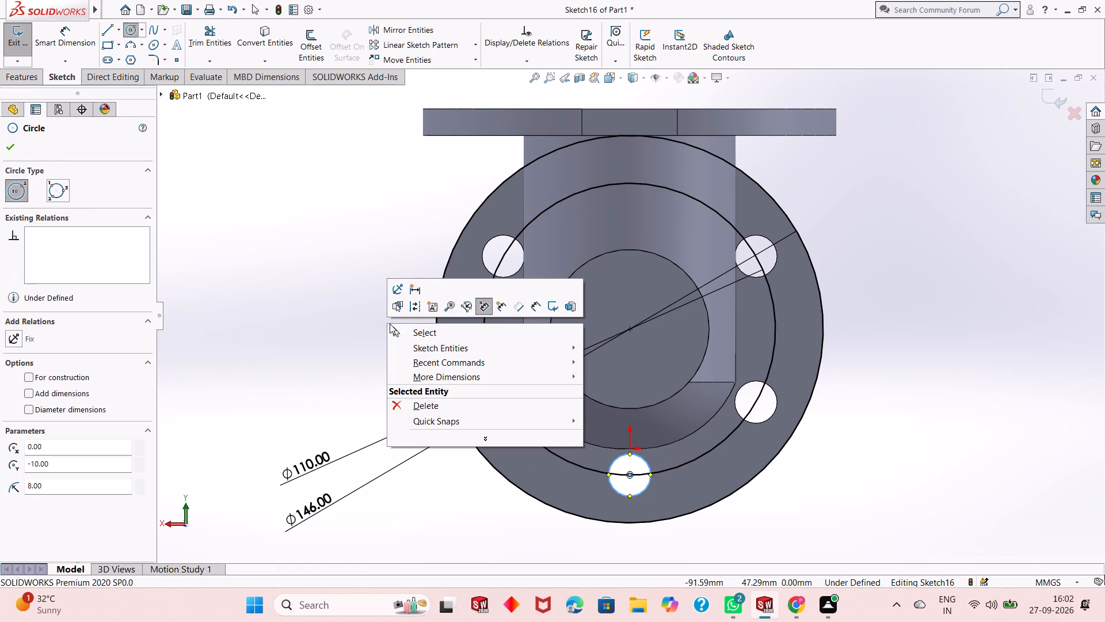
left_click(400, 330)
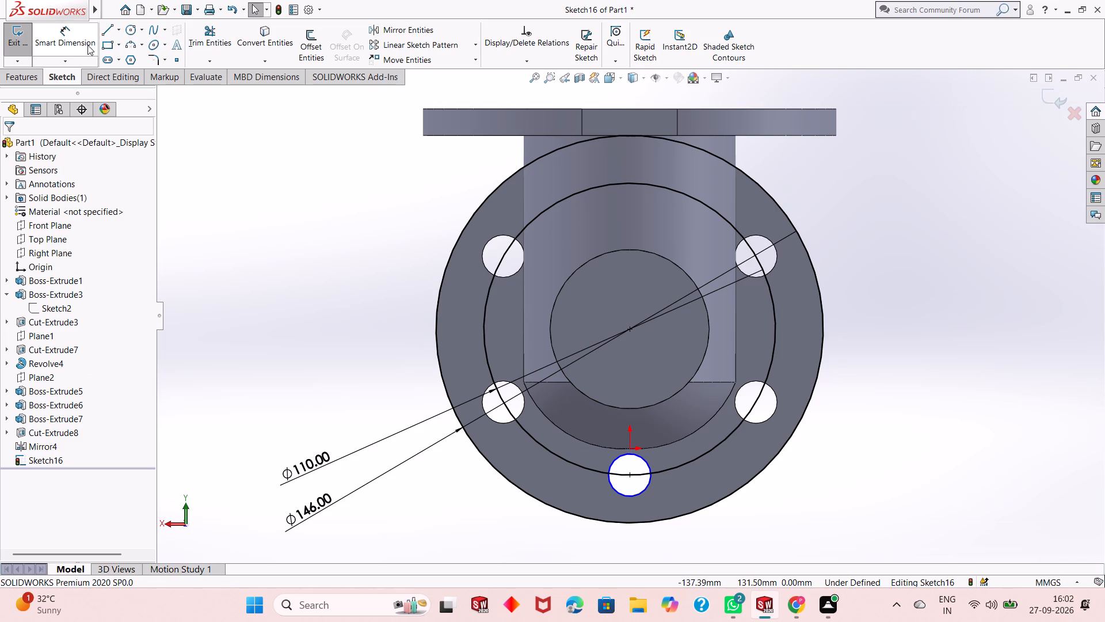
left_click(87, 45)
left_click(611, 487)
left_click(456, 541)
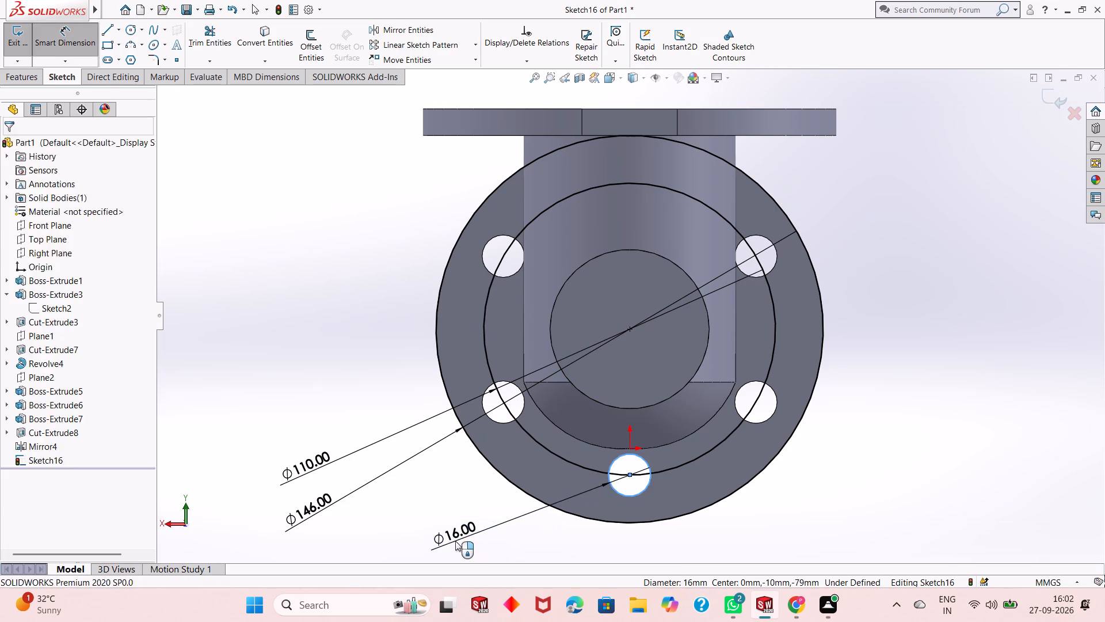
key("Return")
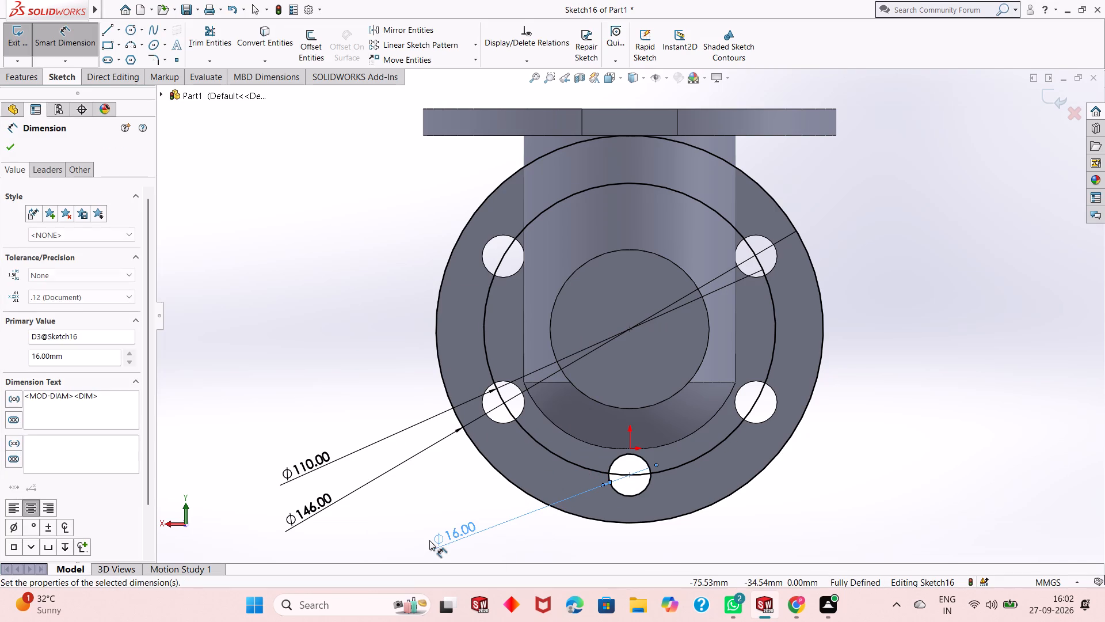
right_click(318, 268)
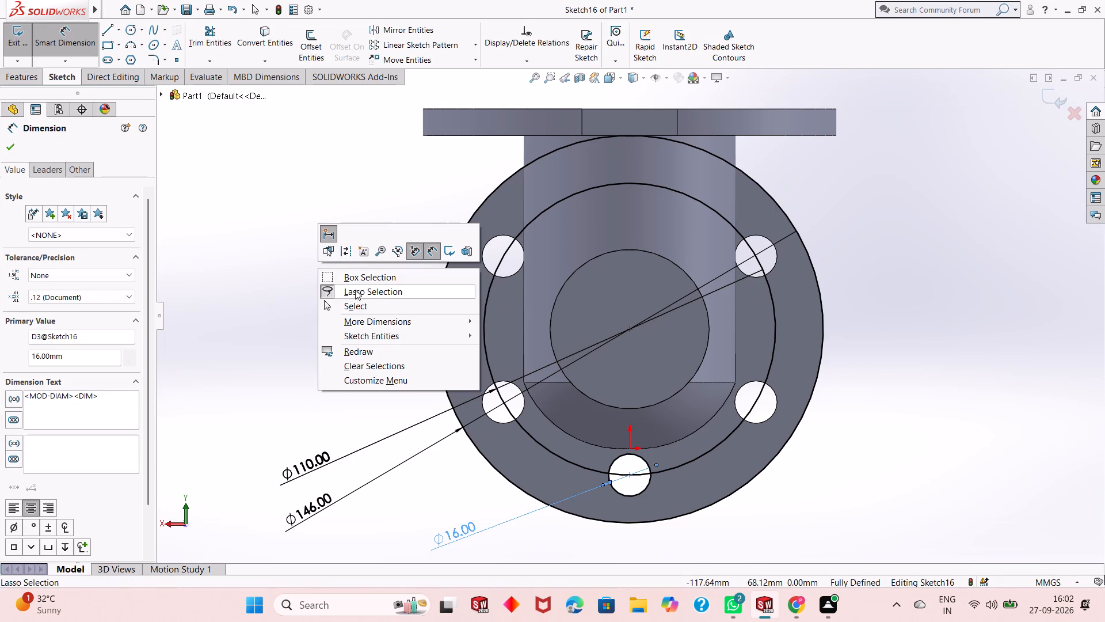
left_click(361, 310)
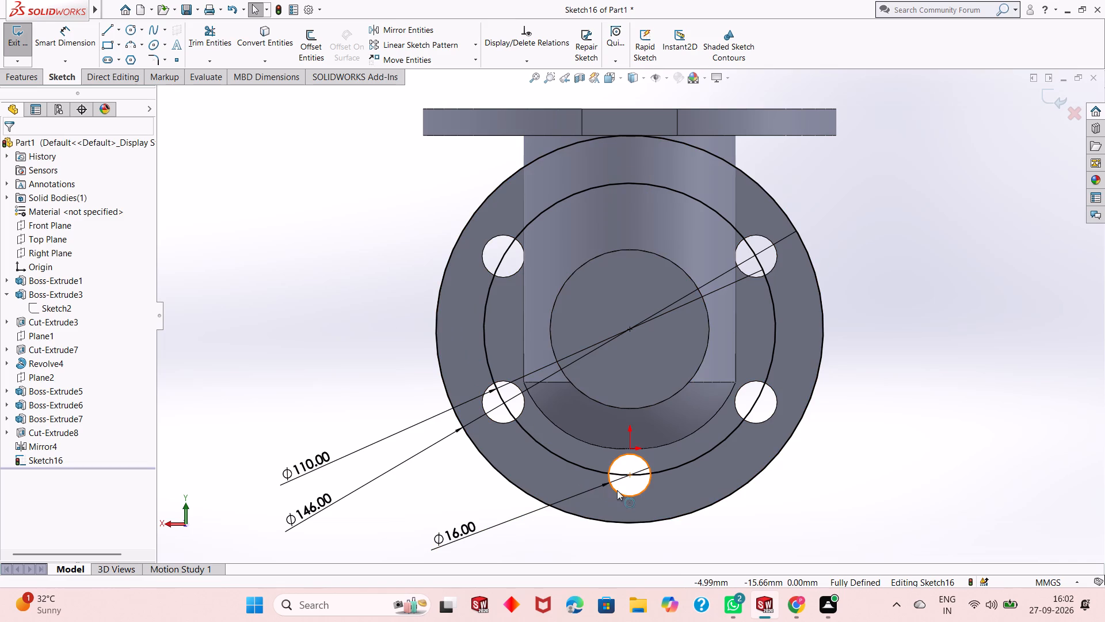
Circular-pattern the 16 mm hole circle about the flange centre with 6 equally spaced instances over 360 degrees.
left_click(618, 491)
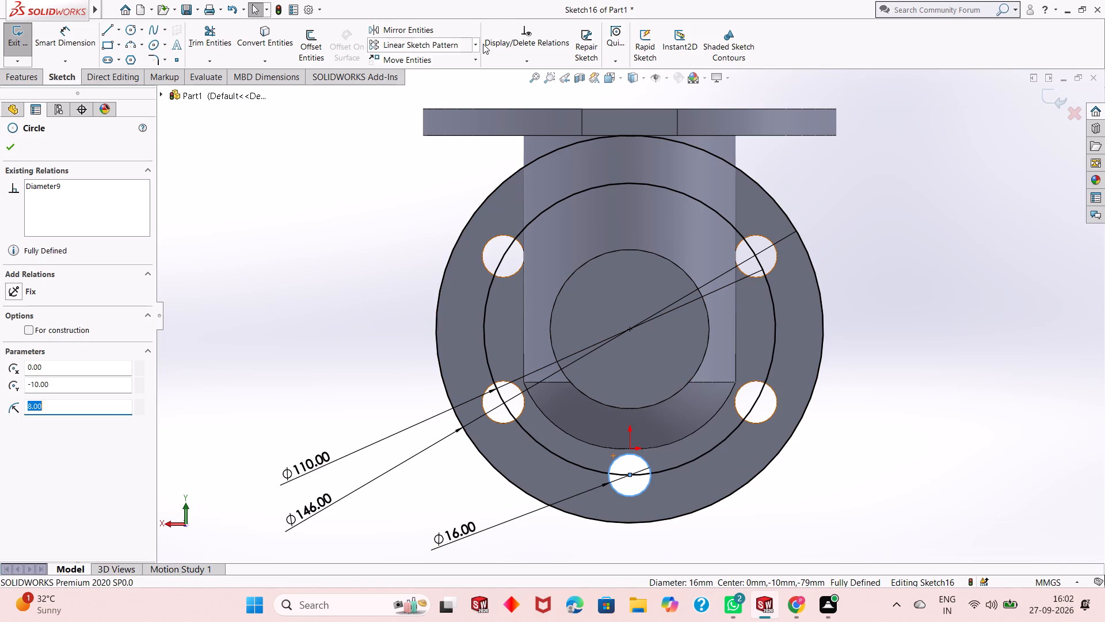
left_click(477, 46)
left_click(468, 75)
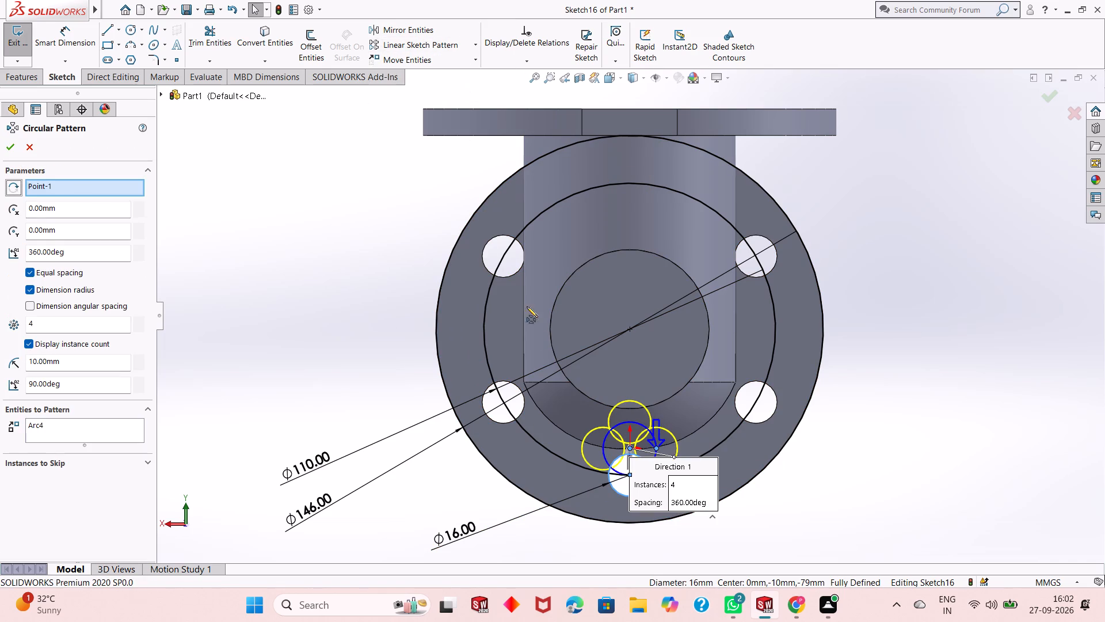
right_click(81, 184)
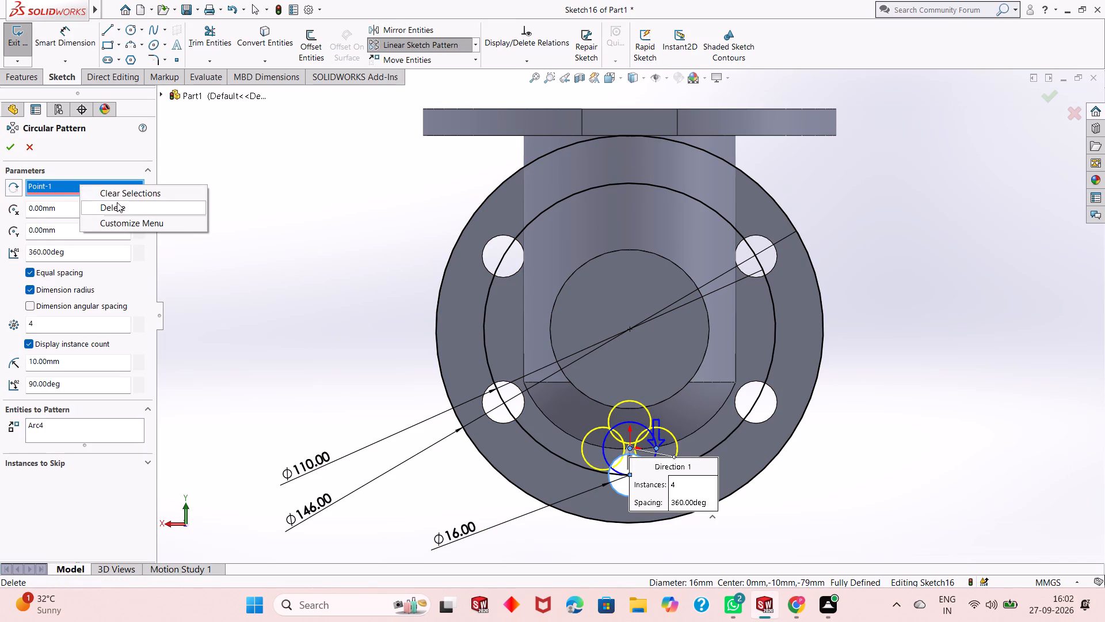
left_click(117, 203)
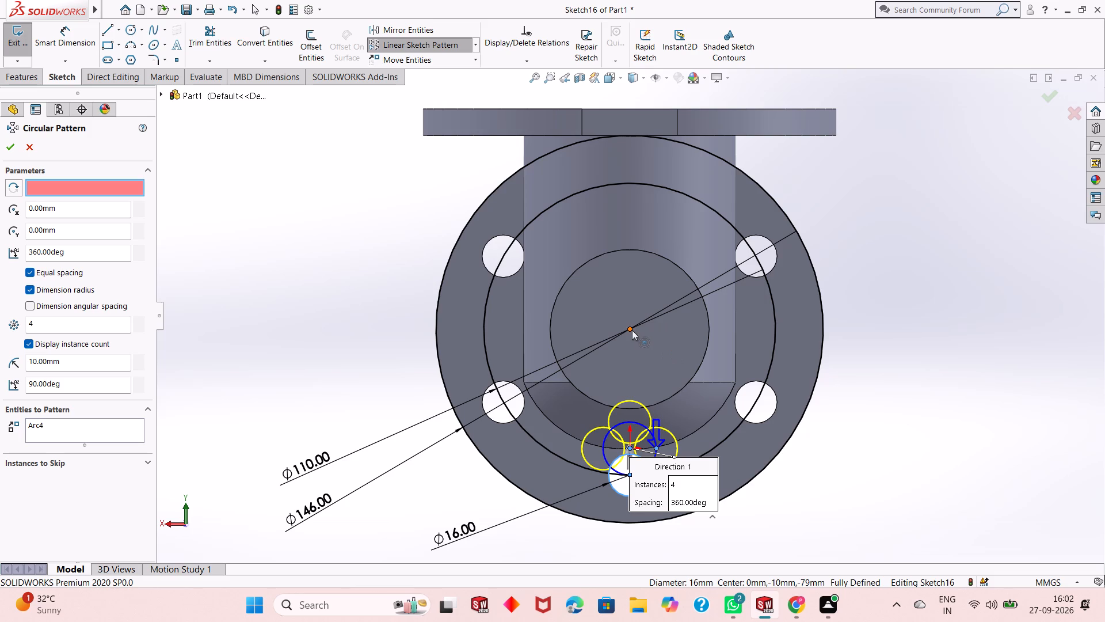
left_click(632, 330)
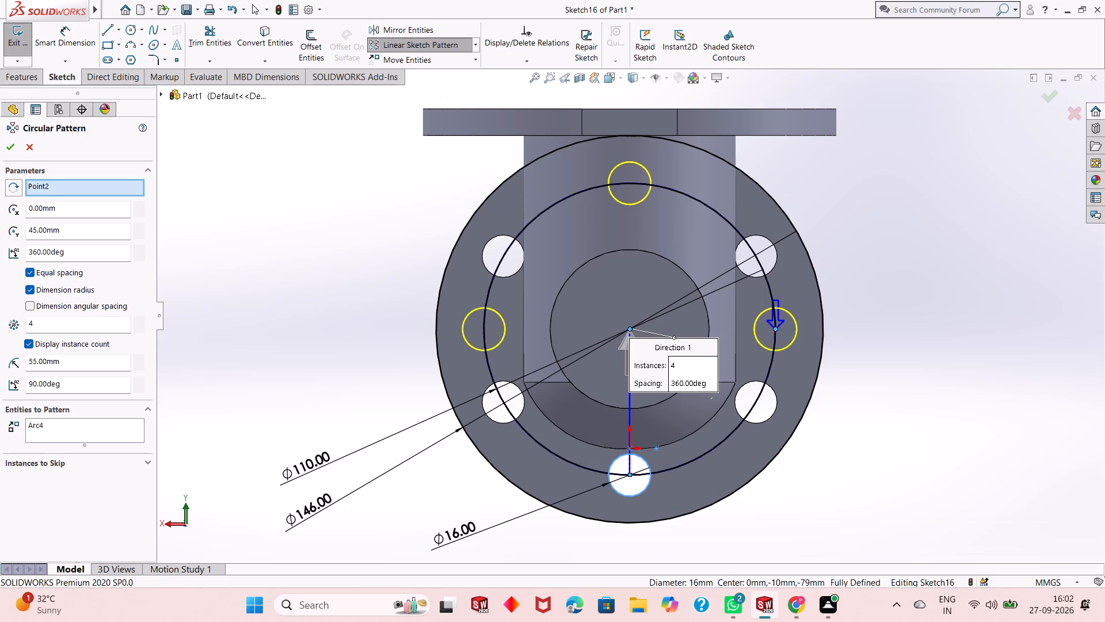
double_click(81, 320)
key("6")
key("Return")
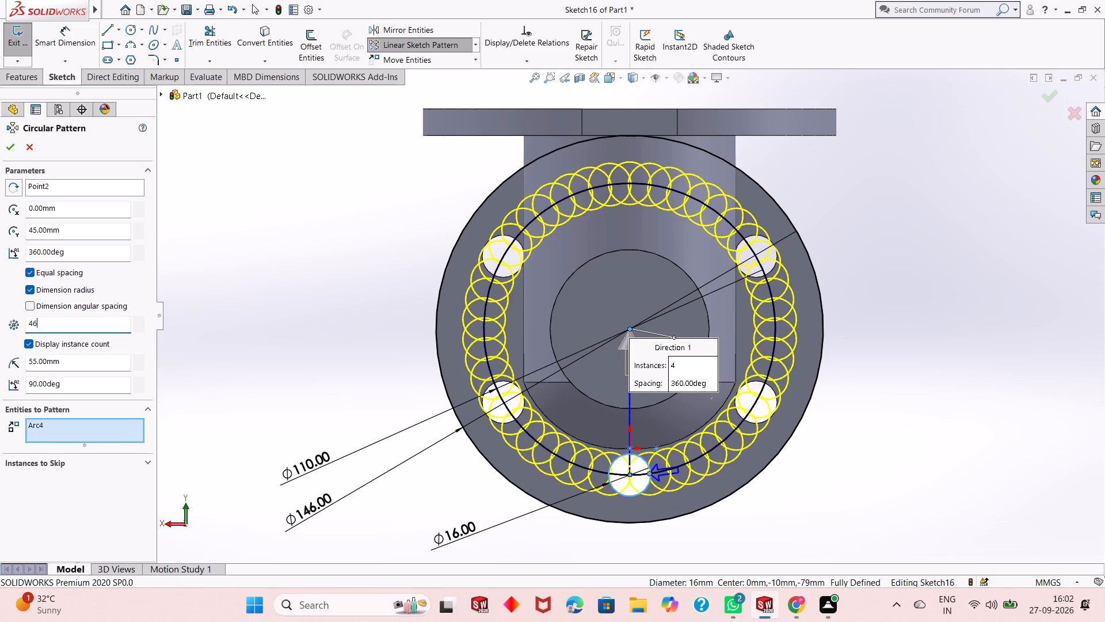
double_click(77, 320)
key("6")
key("Return")
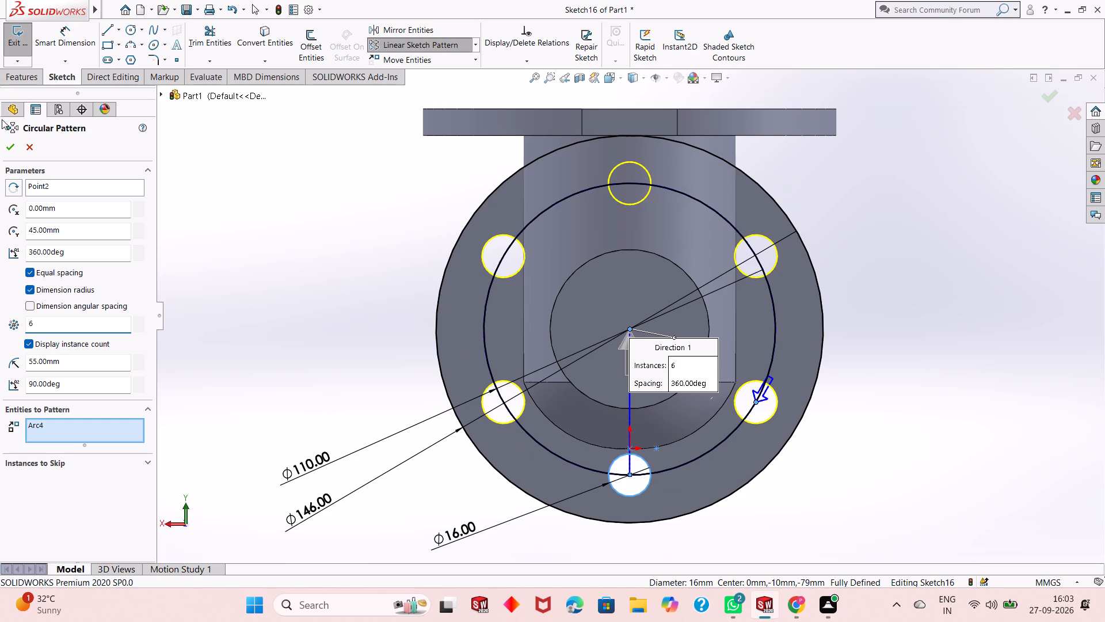
left_click(6, 146)
right_click(345, 209)
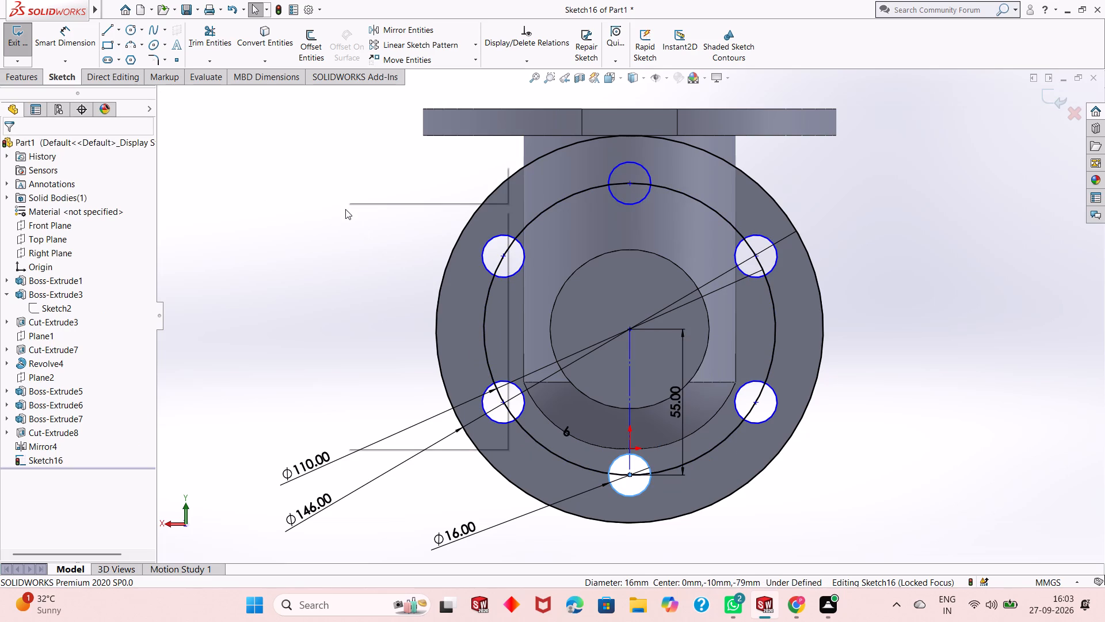
Delete the 110 mm bolt circle from the flange sketch, confirming removal of its associated dimension.
left_click(289, 212)
right_click(551, 207)
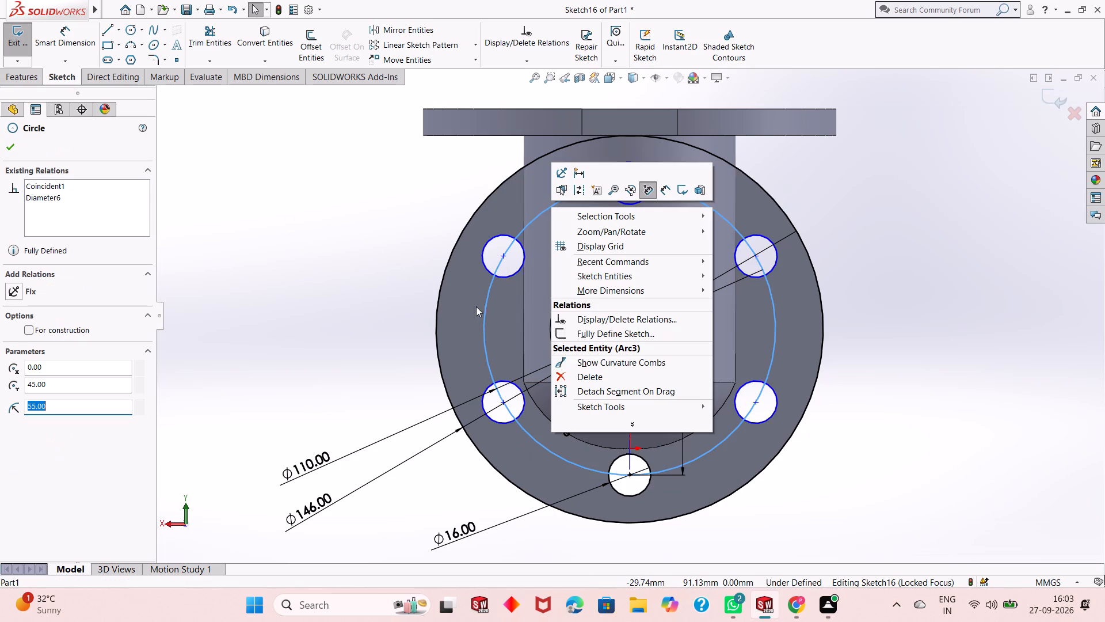
left_click(586, 377)
left_click(481, 304)
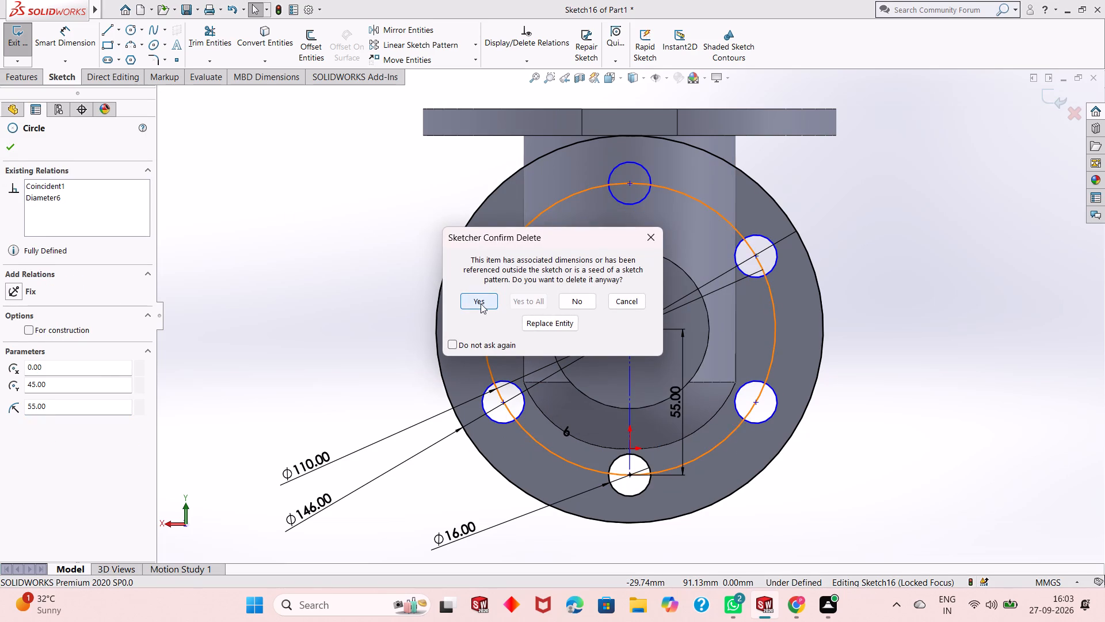
Dimension the vertical distance from the flange centre to the centre of the topmost bolt hole.
left_click(67, 43)
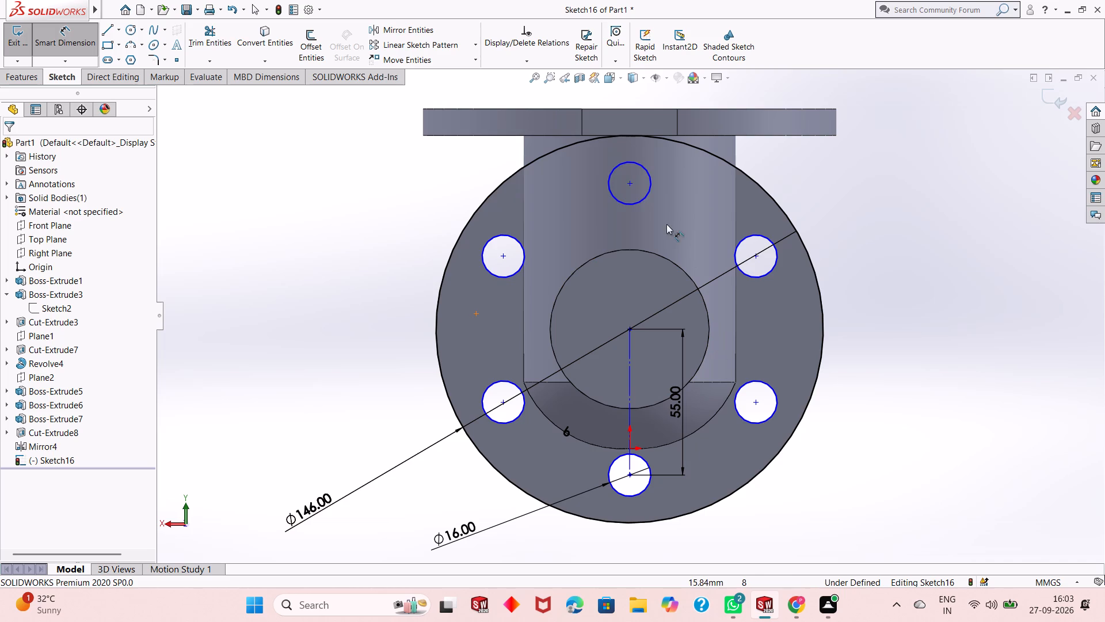
left_click(631, 183)
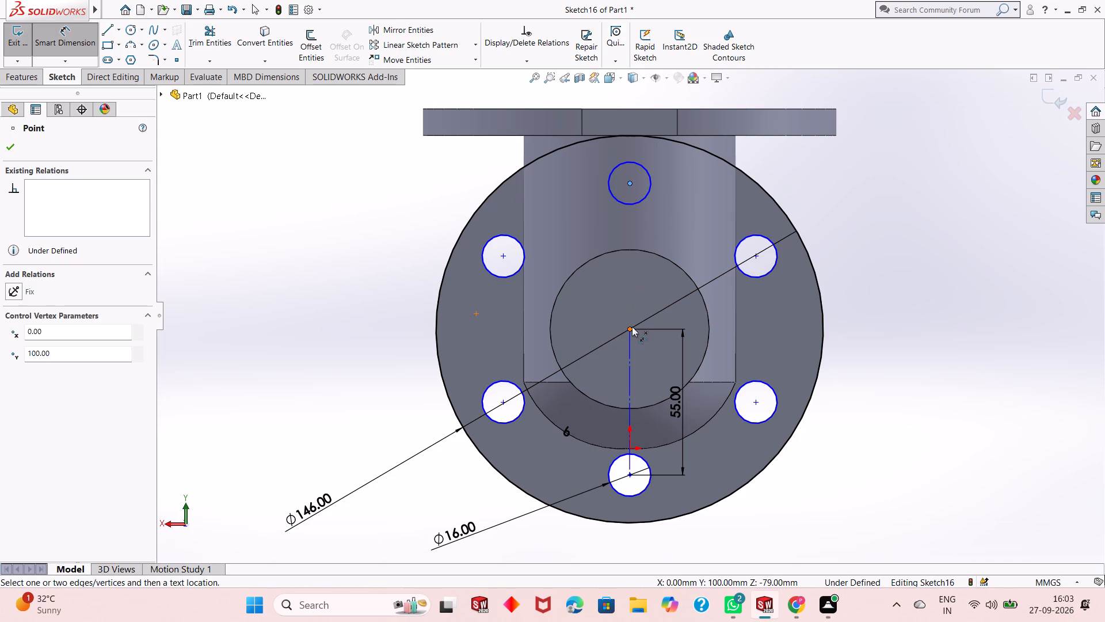
left_click(632, 327)
left_click(920, 312)
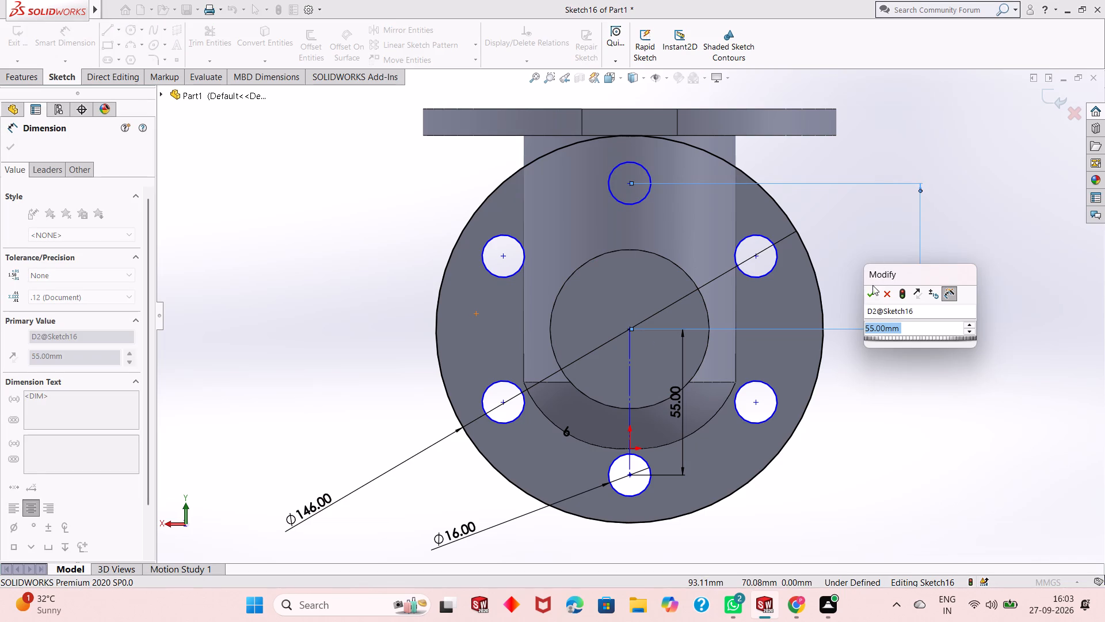
left_click(872, 292)
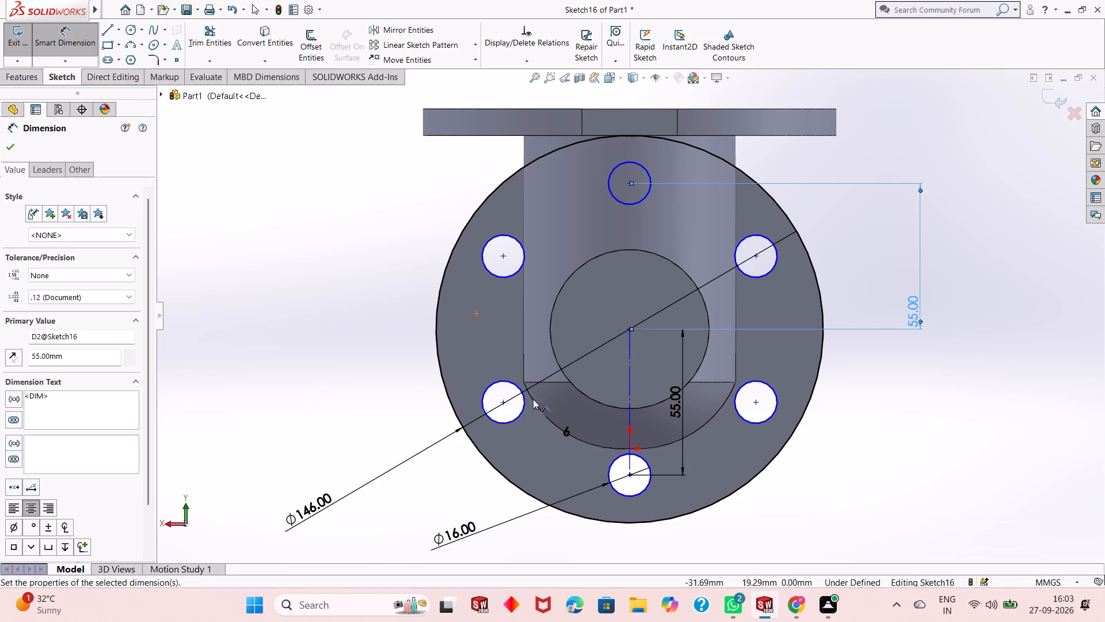
Dimension the horizontal distance between the lower-left bolt hole's centre and the origin.
left_click(502, 404)
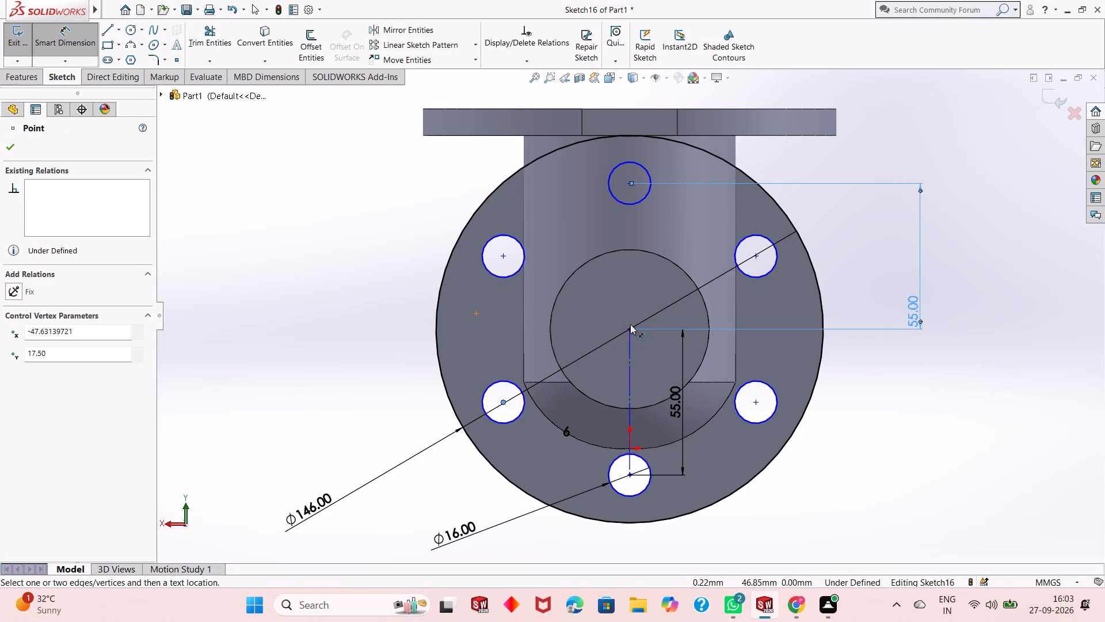
left_click(628, 449)
left_click(620, 537)
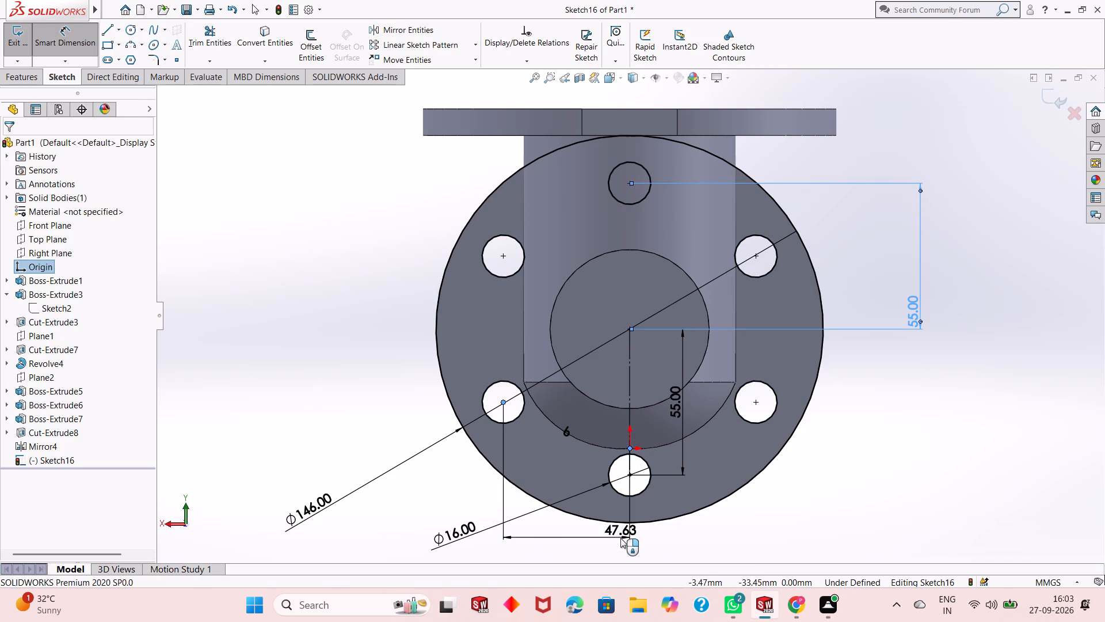
left_click(571, 518)
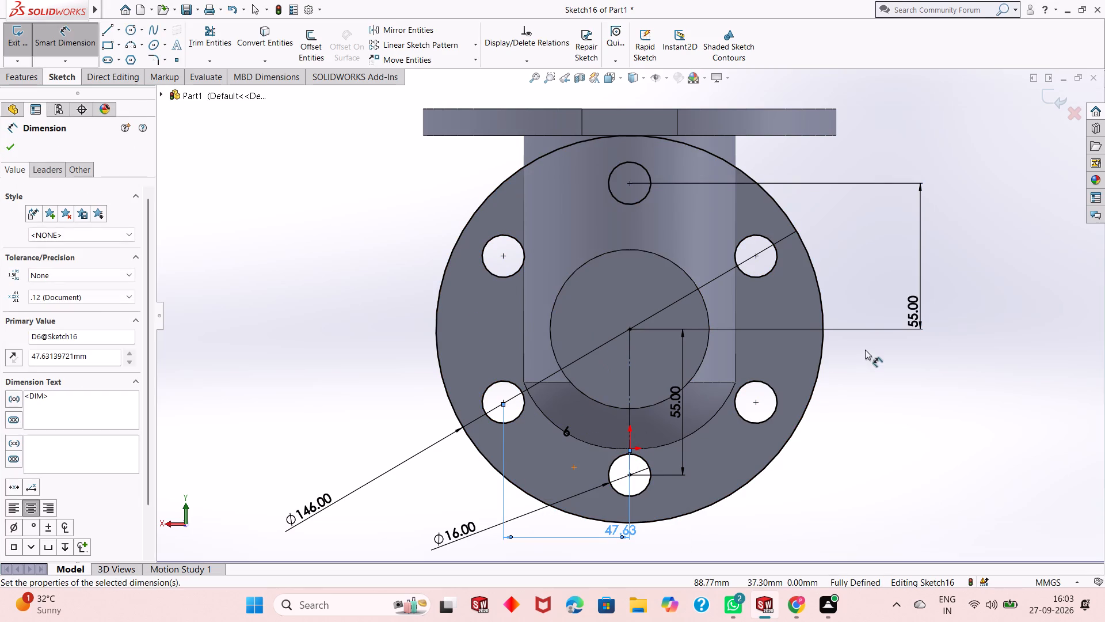
right_click(865, 350)
left_click(893, 385)
Delete the vertical construction line joining the flange centre to the bottom bolt hole.
scroll(826, 370, "up", 1)
middle_click_drag(826, 370, 858, 369)
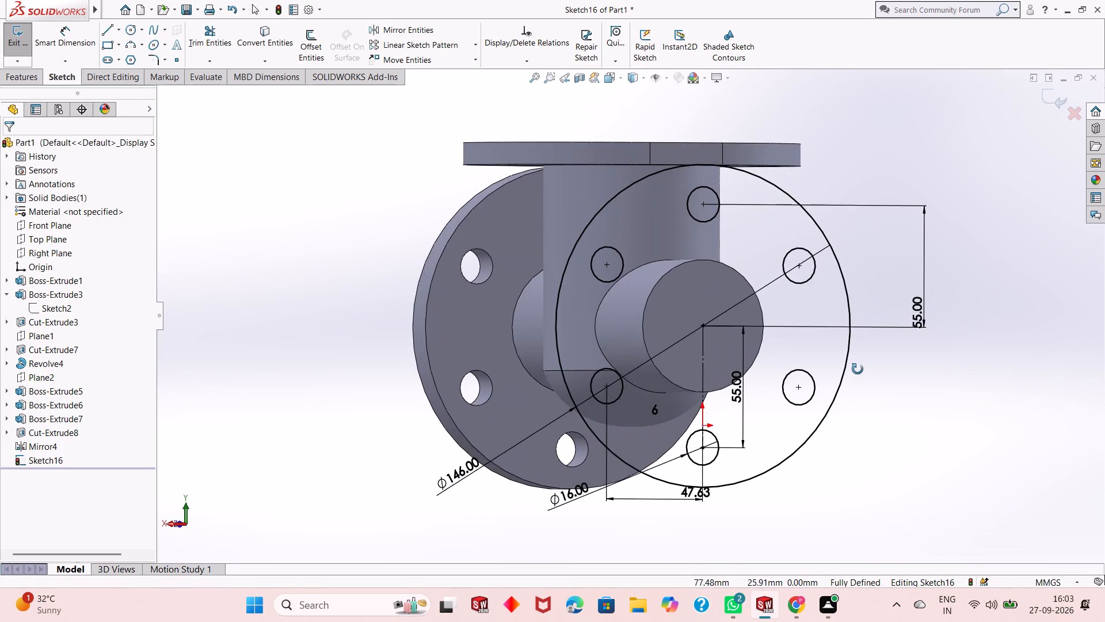
middle_click_drag(858, 369, 861, 372)
right_click(711, 397)
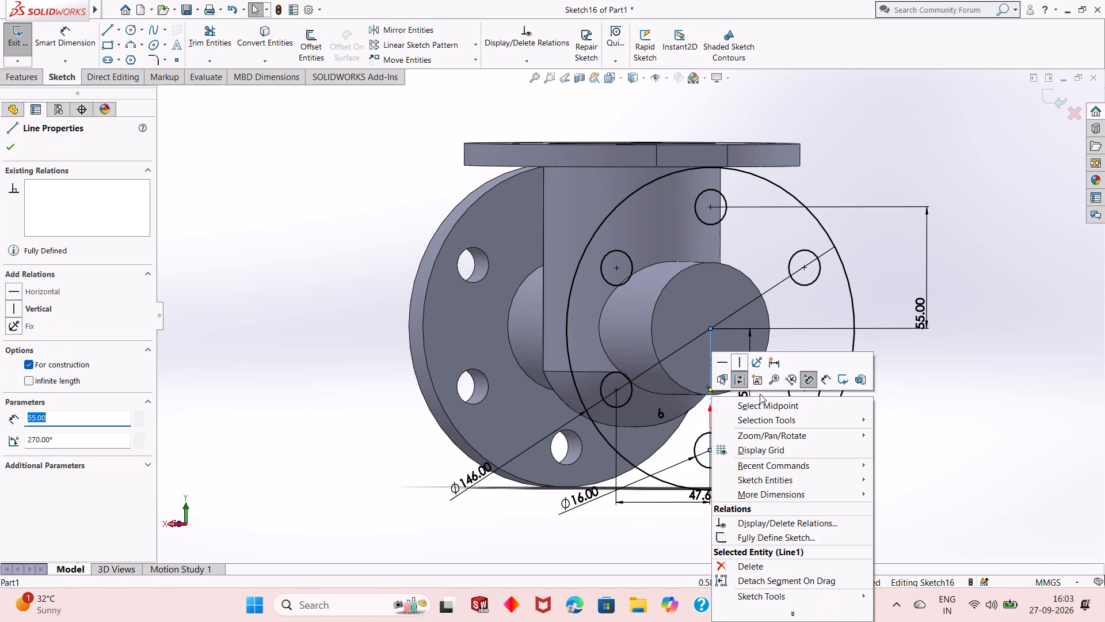
left_click(776, 569)
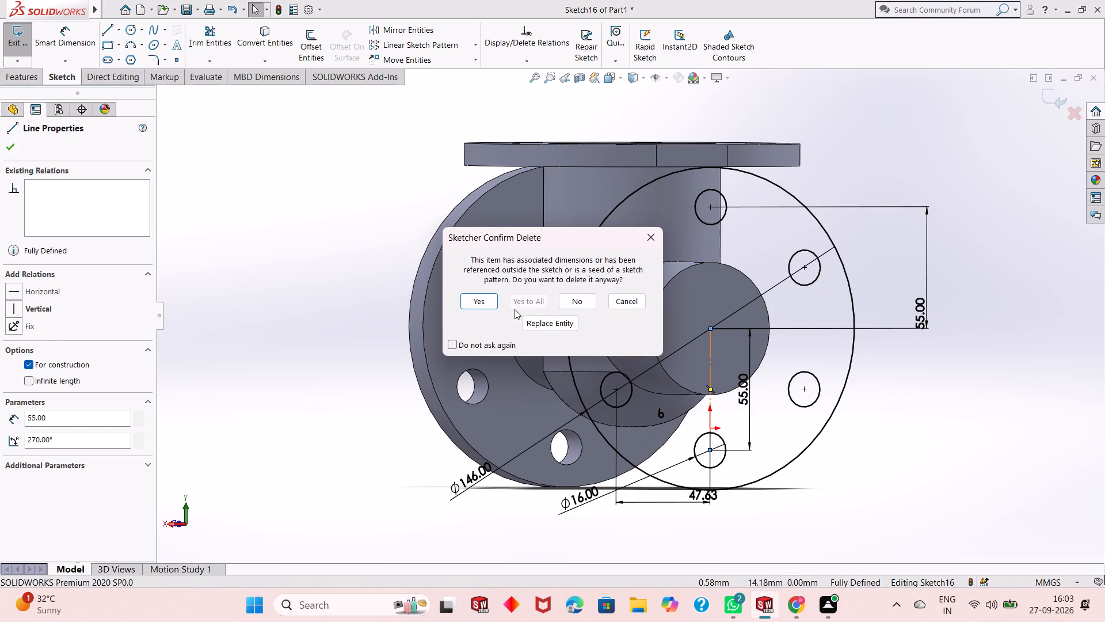
left_click(477, 298)
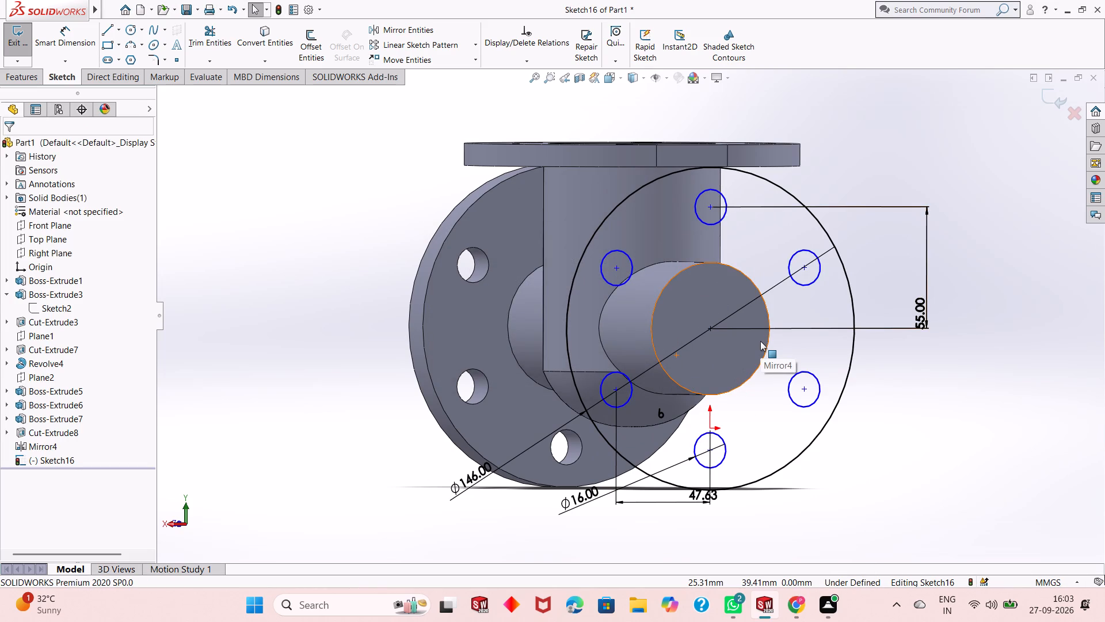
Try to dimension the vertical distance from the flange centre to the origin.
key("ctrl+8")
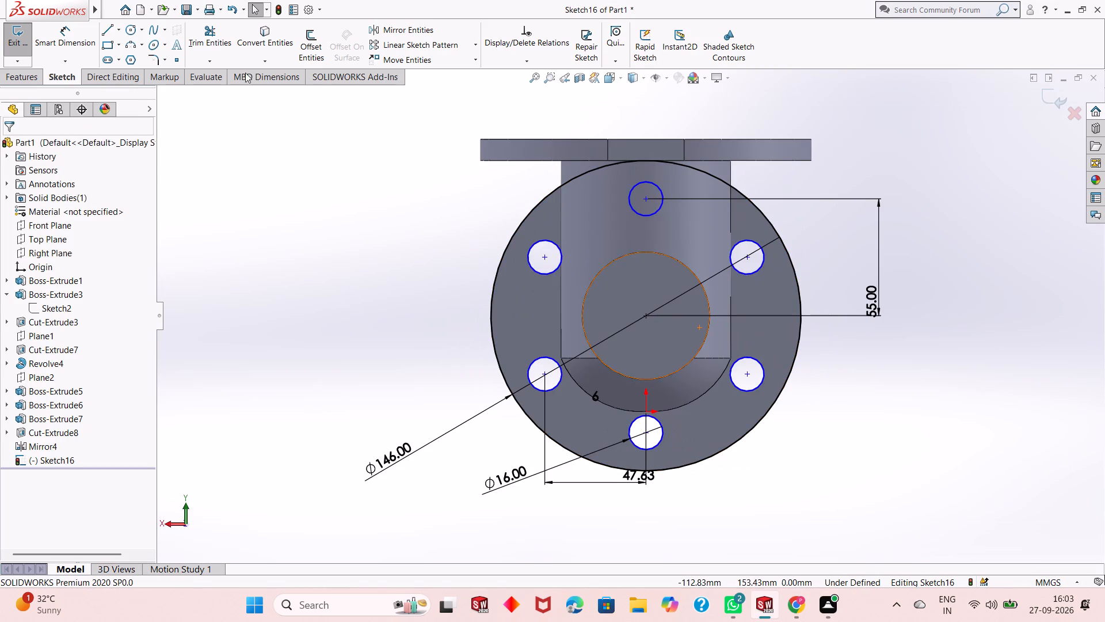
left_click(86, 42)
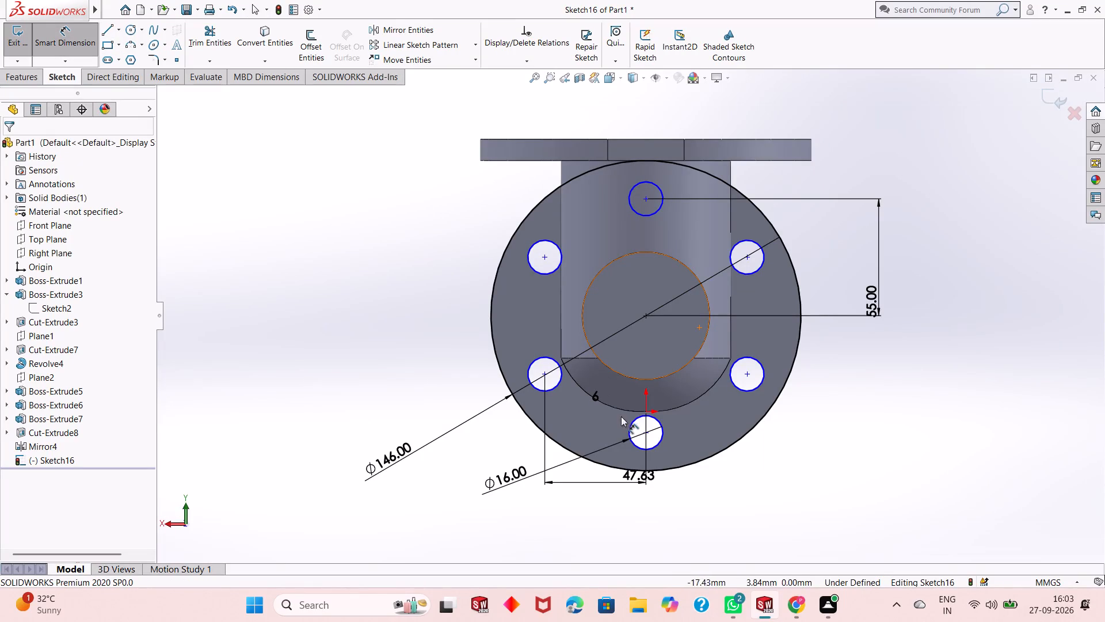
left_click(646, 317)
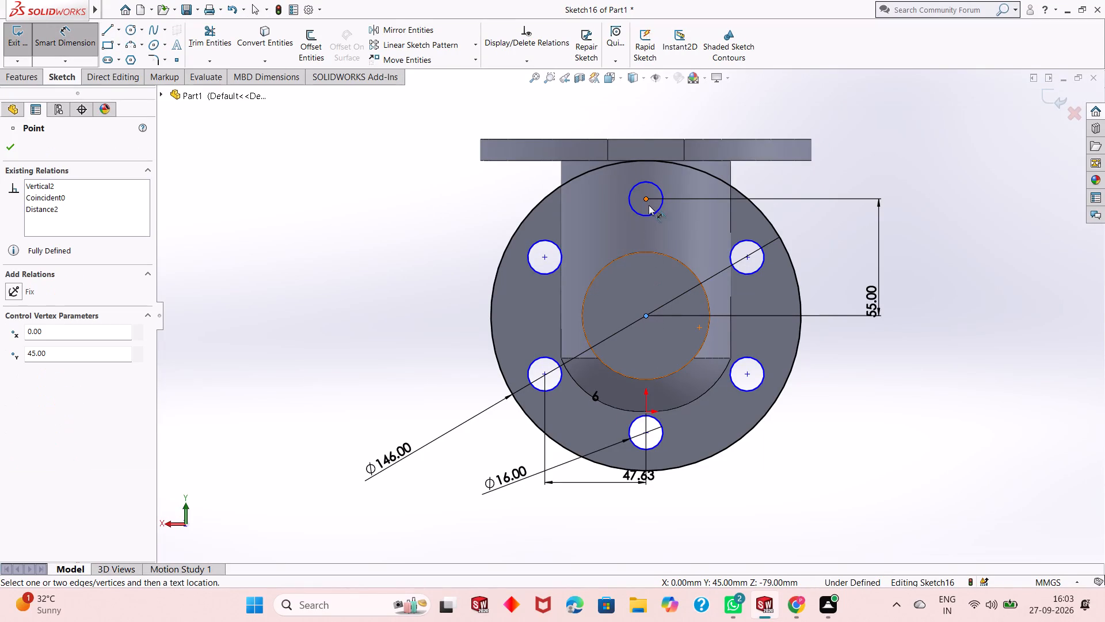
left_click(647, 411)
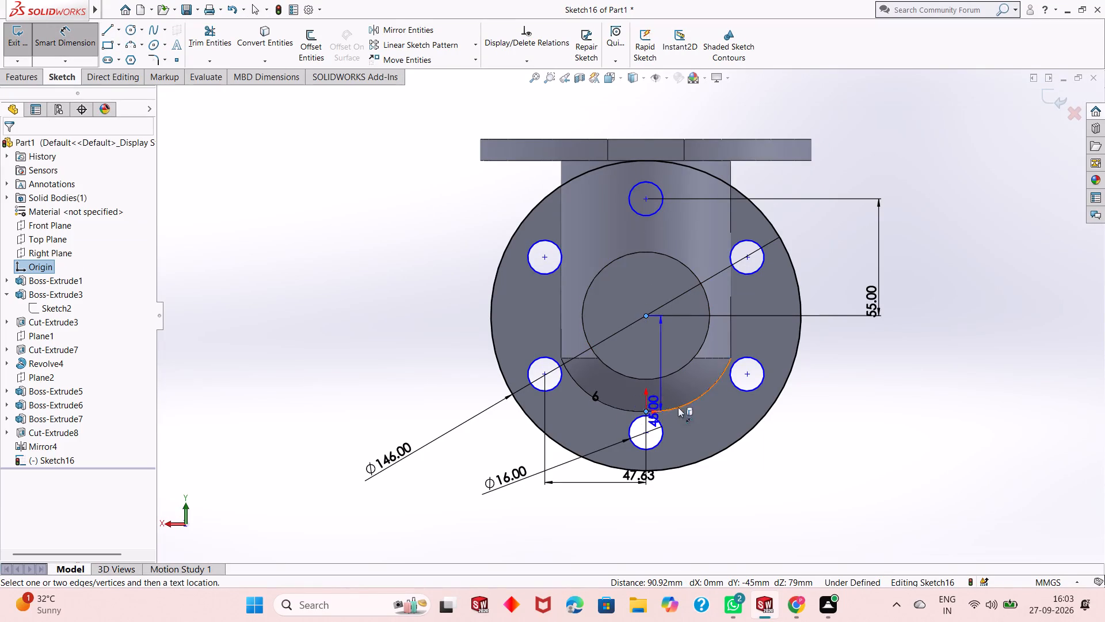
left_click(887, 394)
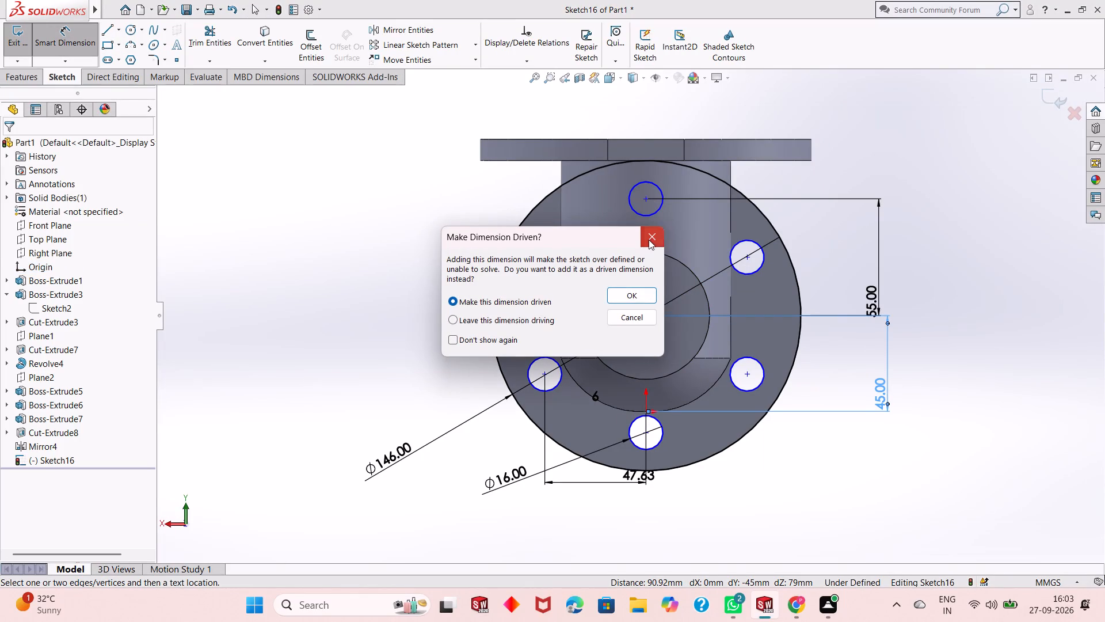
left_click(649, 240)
Dimension the vertical distance from the flange centre to the upper-left bolt hole's centre.
left_click(647, 316)
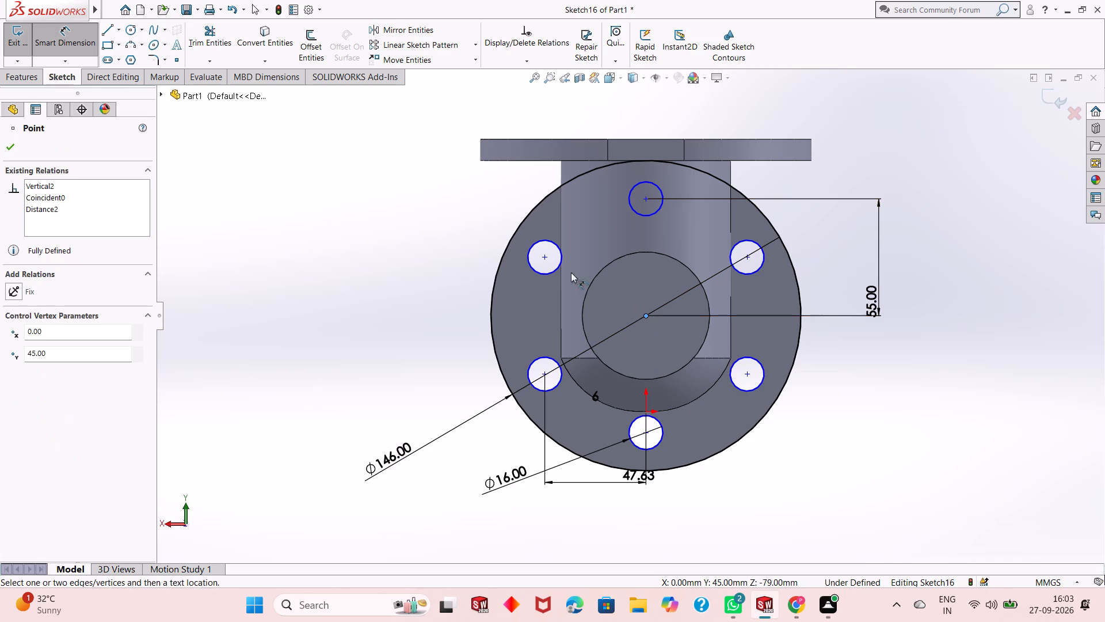
left_click(547, 260)
left_click(369, 276)
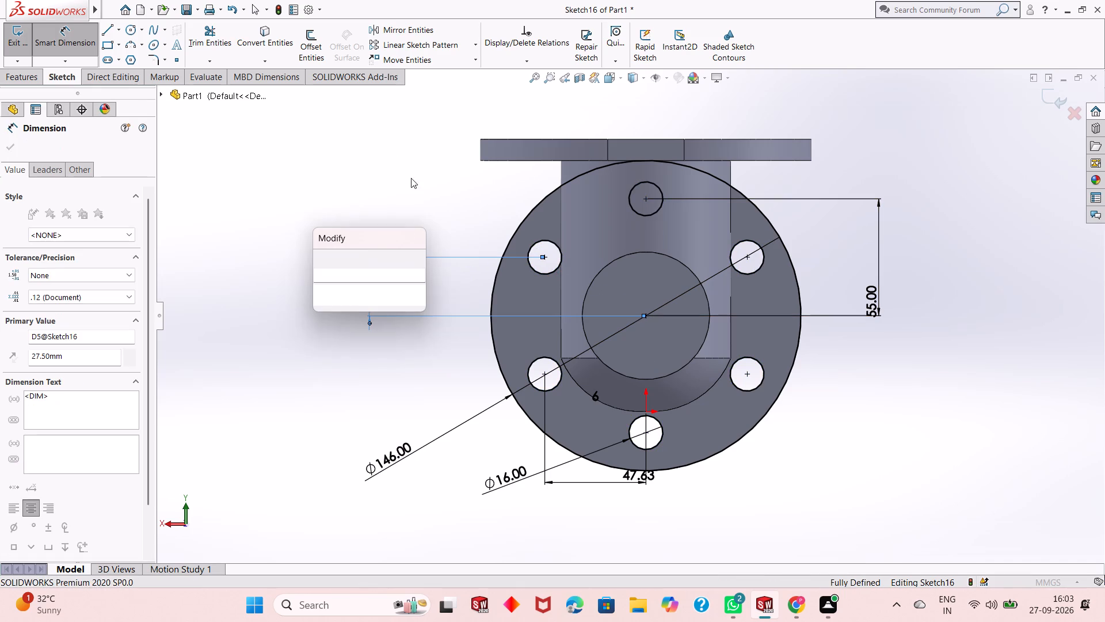
left_click(326, 253)
right_click(360, 147)
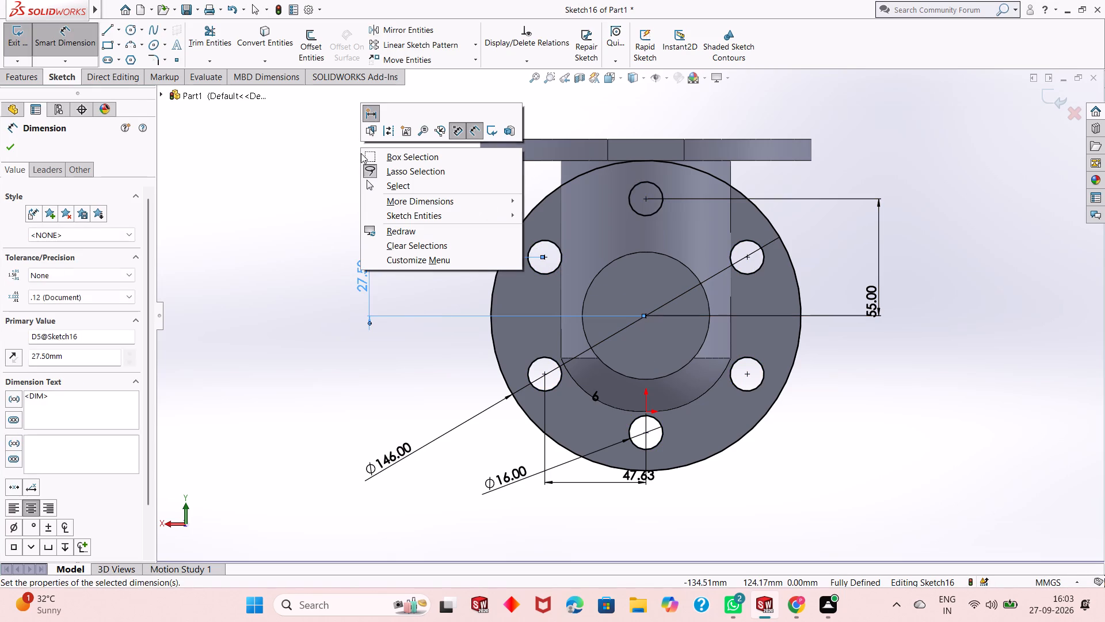
left_click(387, 182)
Extrude the six-hole flange sketch to a blind depth of 16 mm in the reversed direction, back toward the pipe body.
middle_click_drag(637, 275, 660, 285)
left_click(21, 77)
left_click(12, 52)
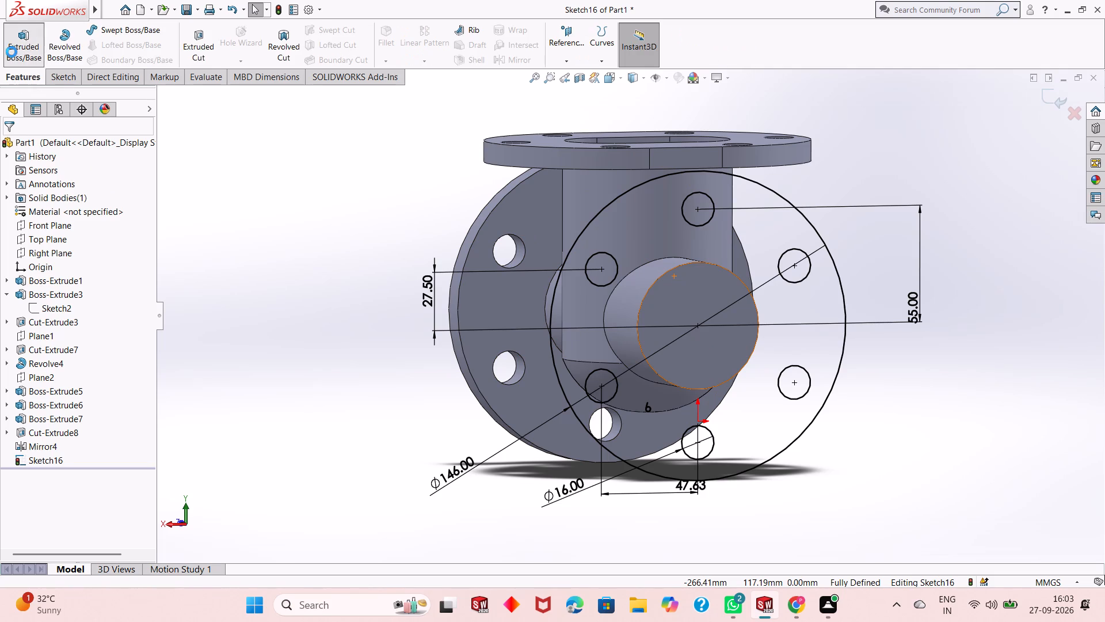
left_click(8, 222)
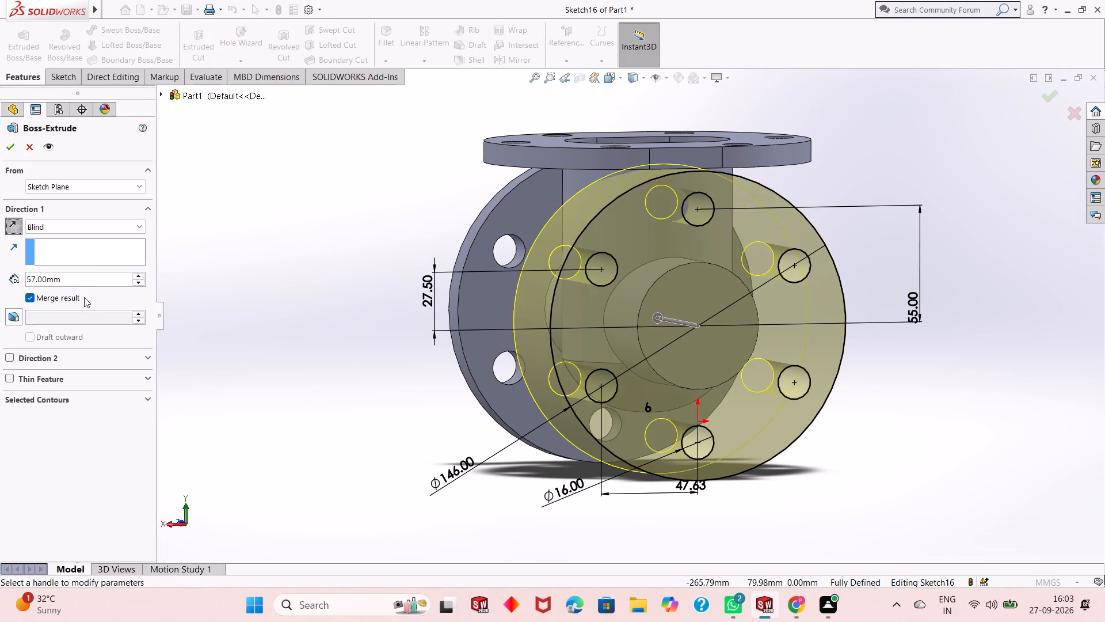
double_click(78, 275)
type("14")
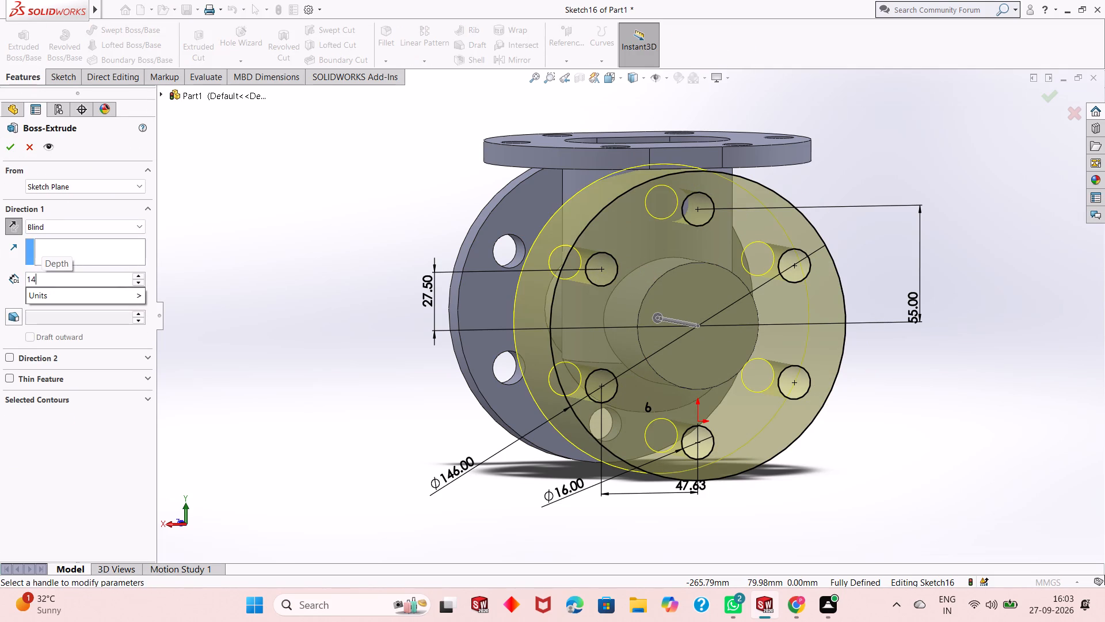
key("Return")
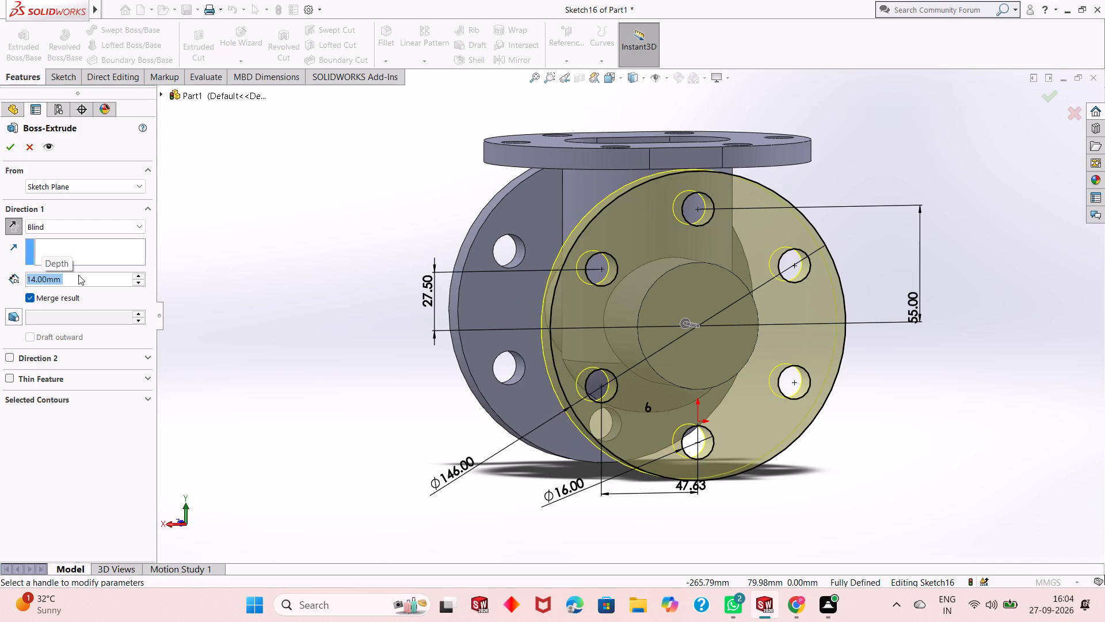
type("16")
key("Return")
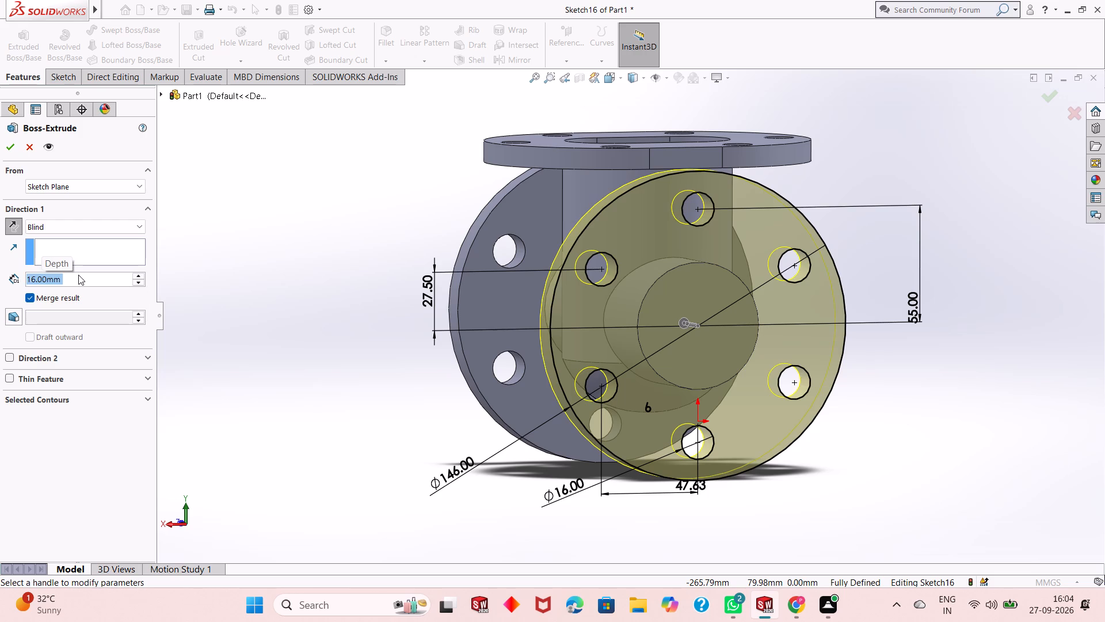
left_click(13, 153)
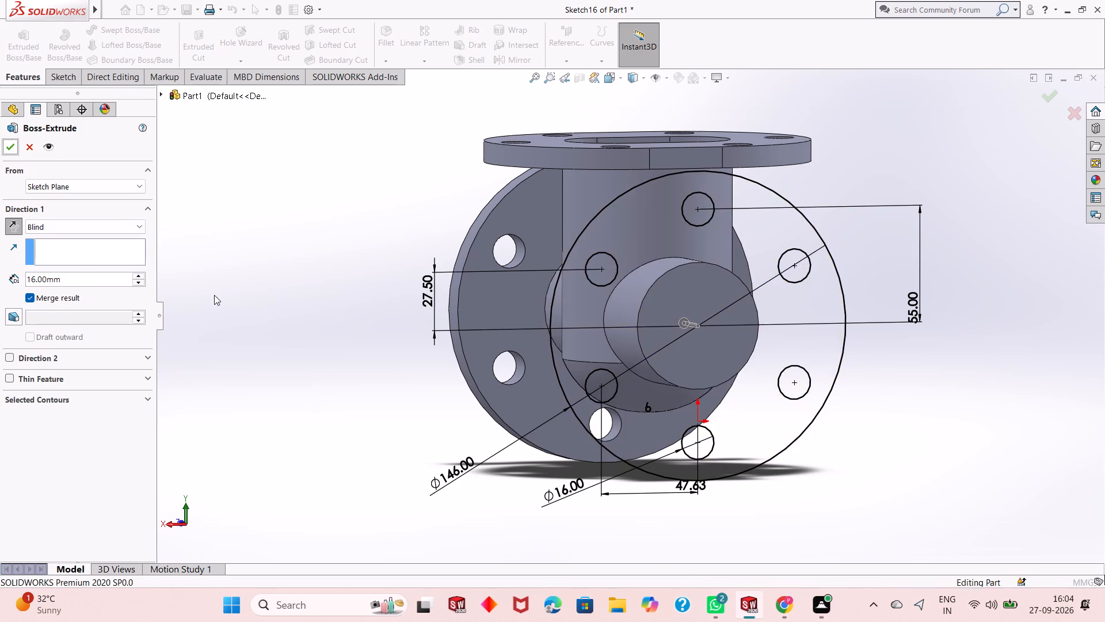
left_click(304, 316)
Edit the opposite side flange's extrusion, Boss-Extrude5, and set its depth to 16 mm.
scroll(433, 350, "up", 1)
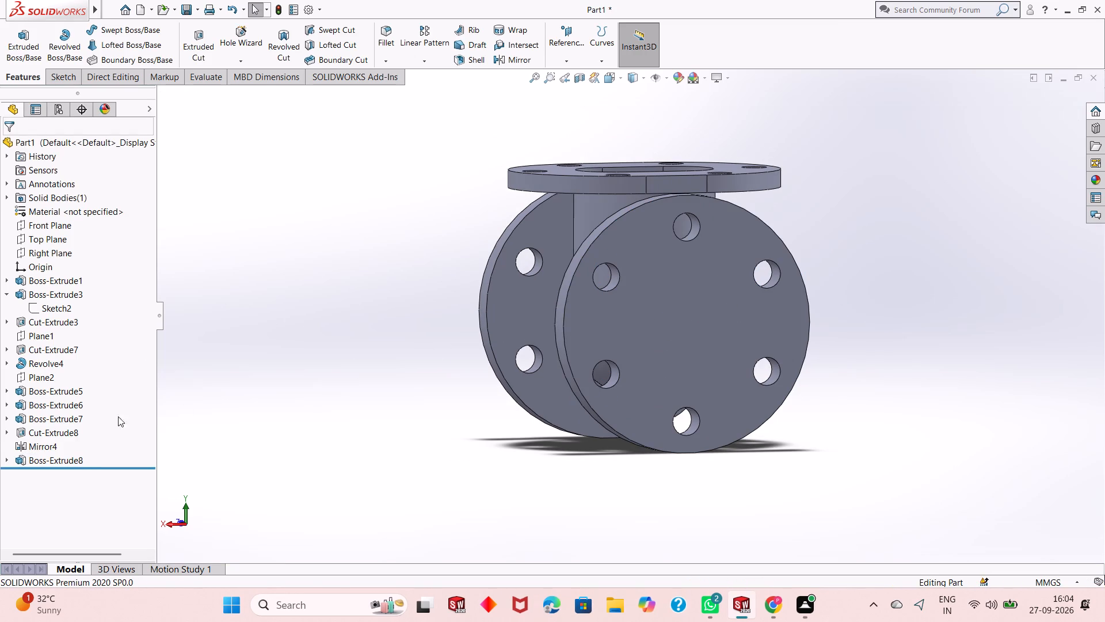
right_click(68, 395)
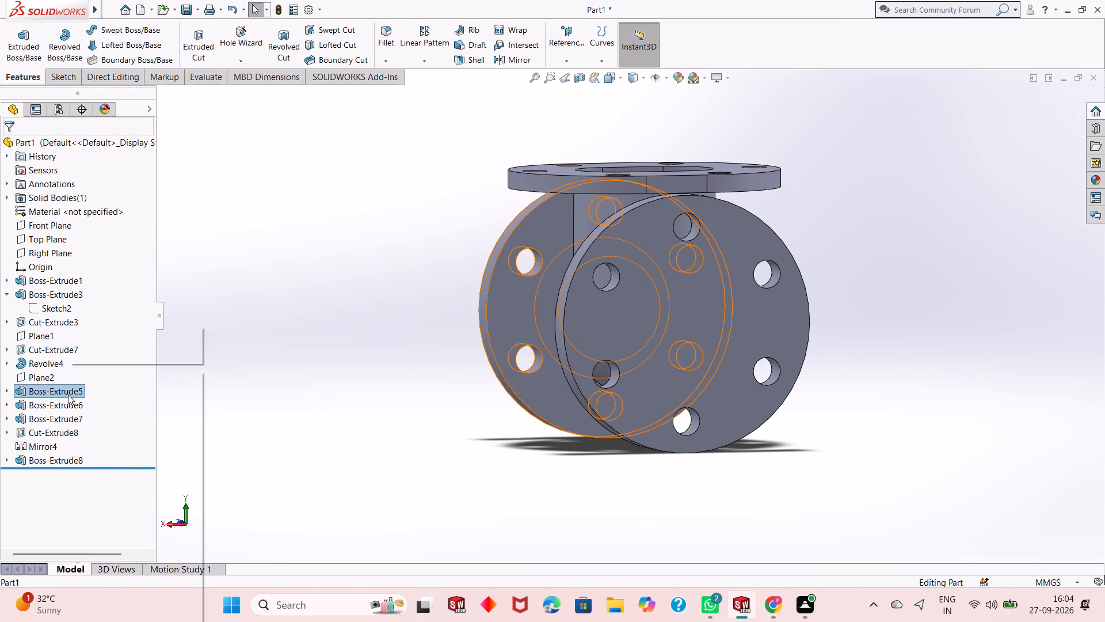
left_click(82, 336)
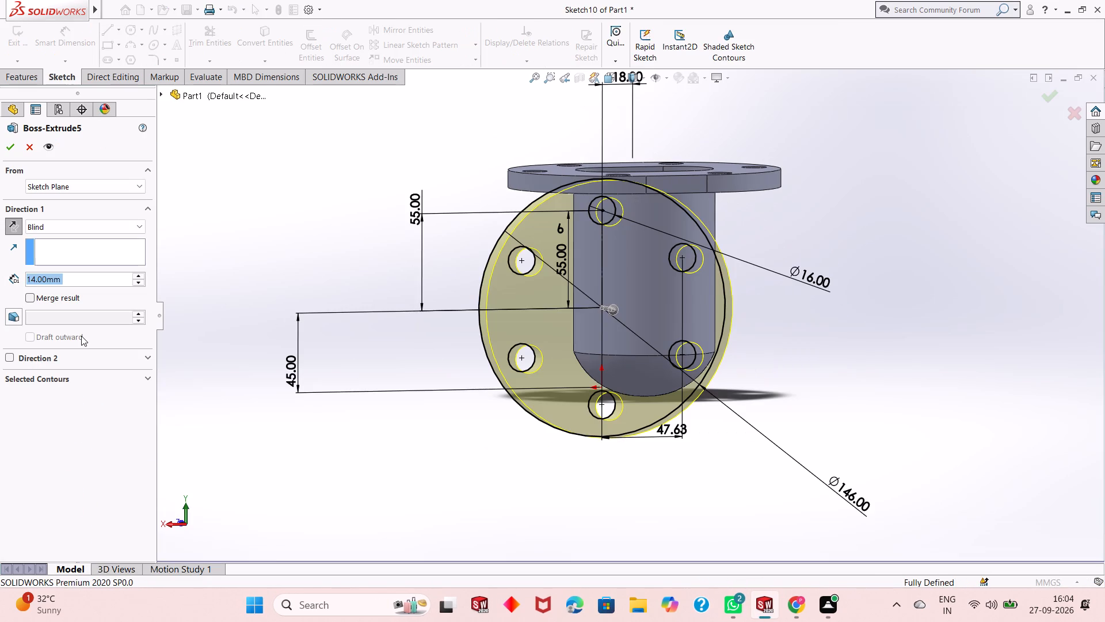
type("16")
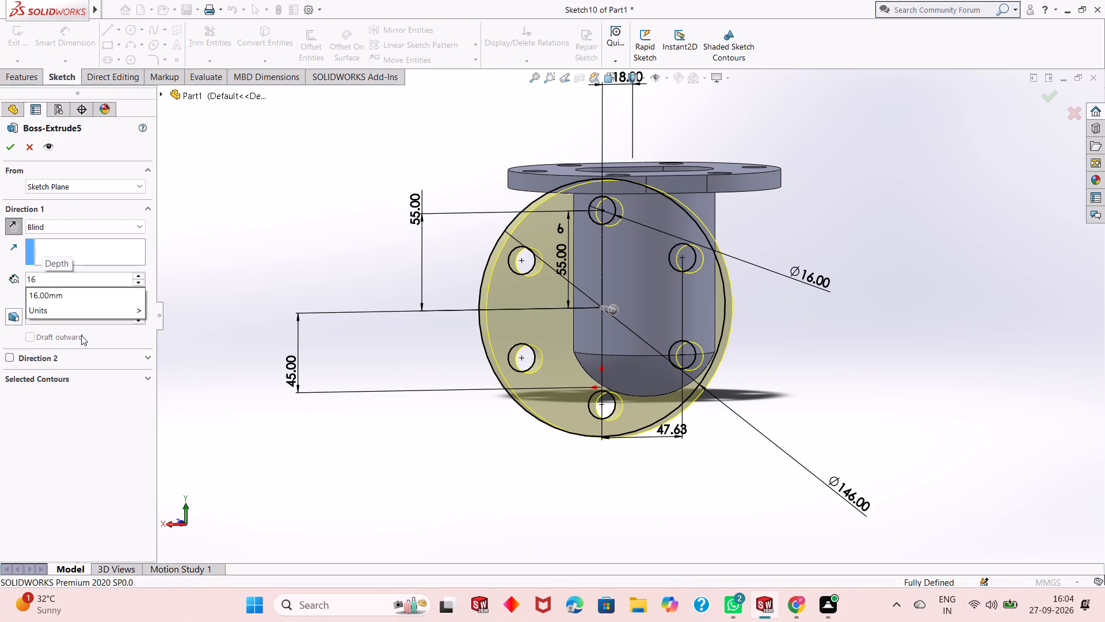
key("Return")
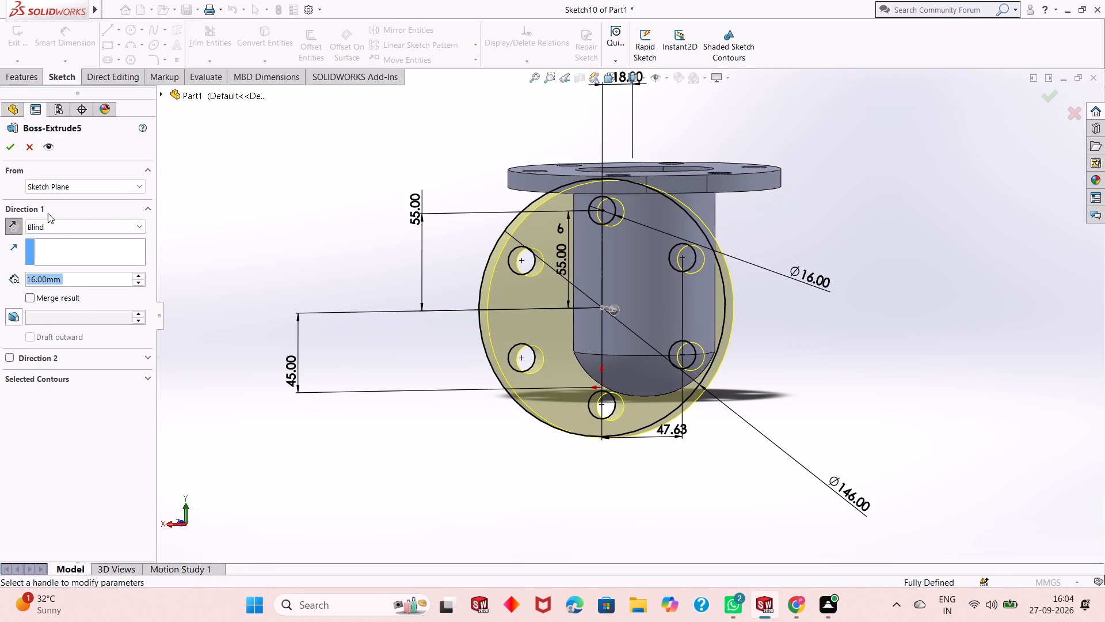
left_click(12, 151)
left_click(435, 303)
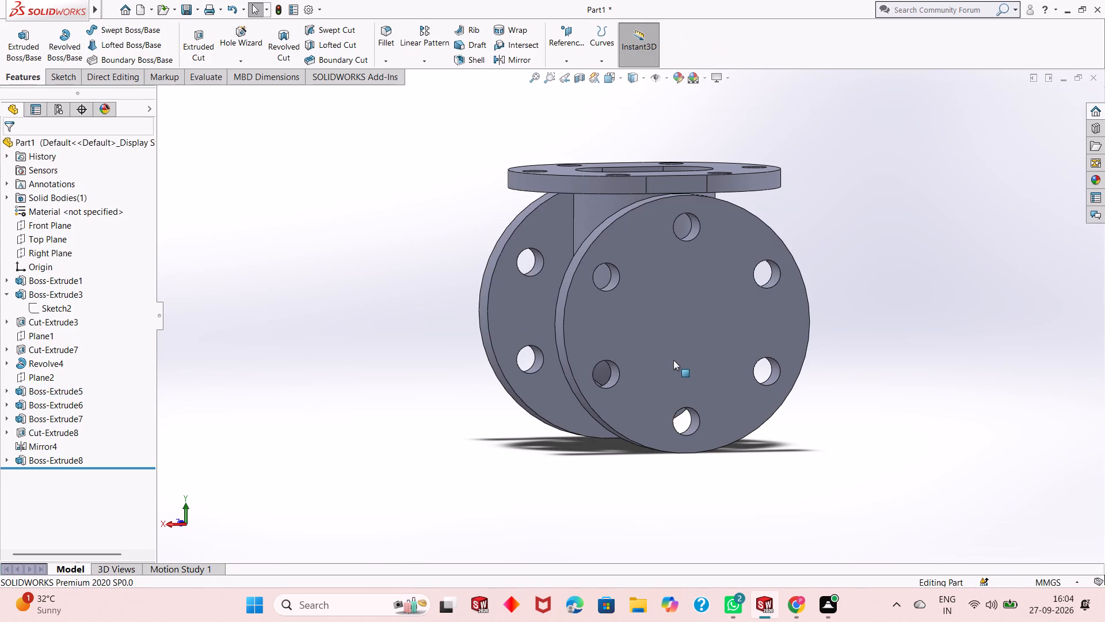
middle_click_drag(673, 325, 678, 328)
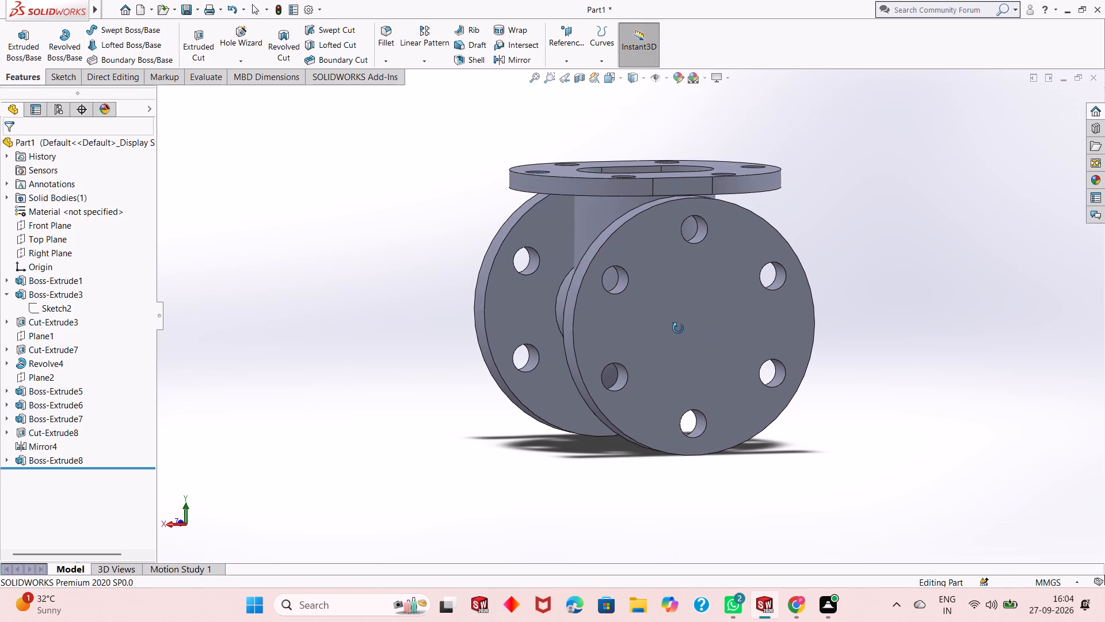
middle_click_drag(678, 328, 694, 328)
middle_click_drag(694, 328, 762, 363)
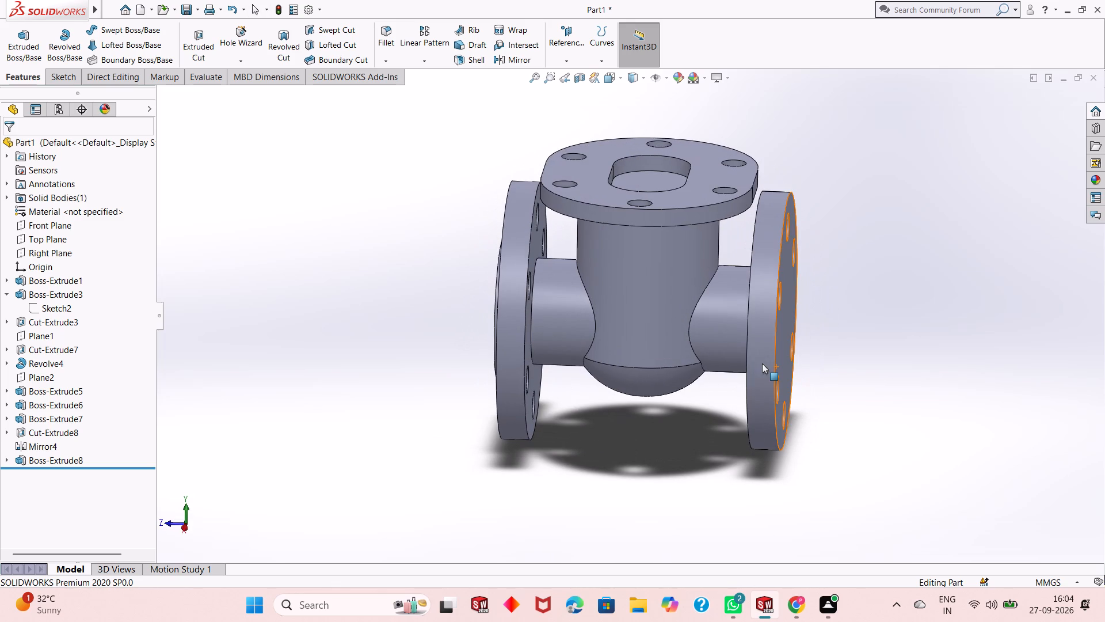
Mirror the raised face Boss-Extrude7 and the bore Cut-Extrude8 about the Front Plane onto the opposite side flange.
left_click(528, 58)
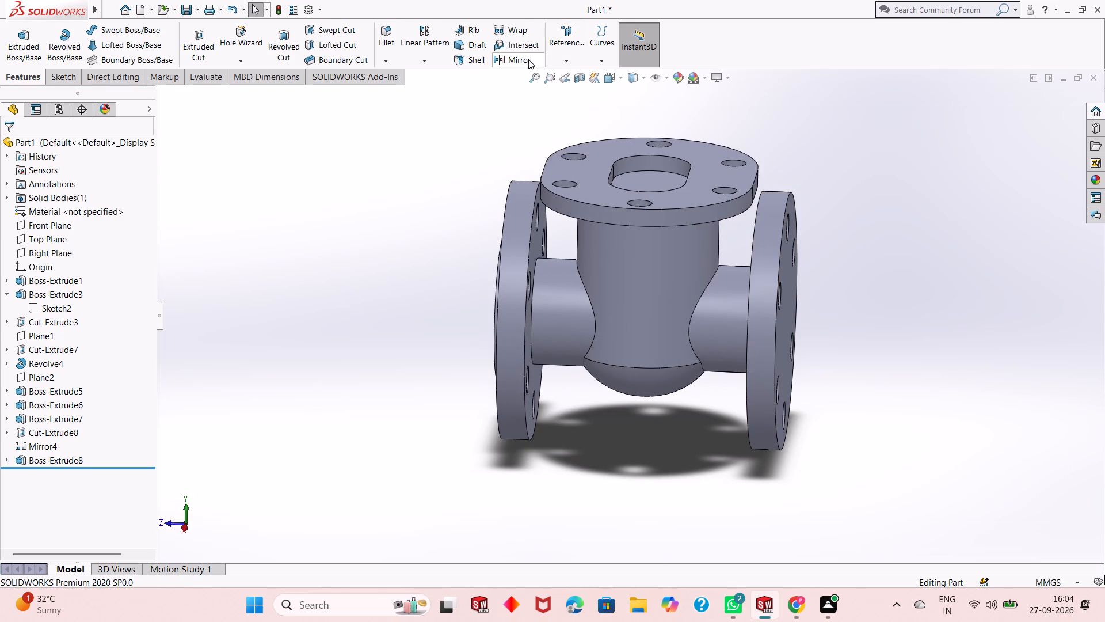
middle_click_drag(634, 306, 617, 272)
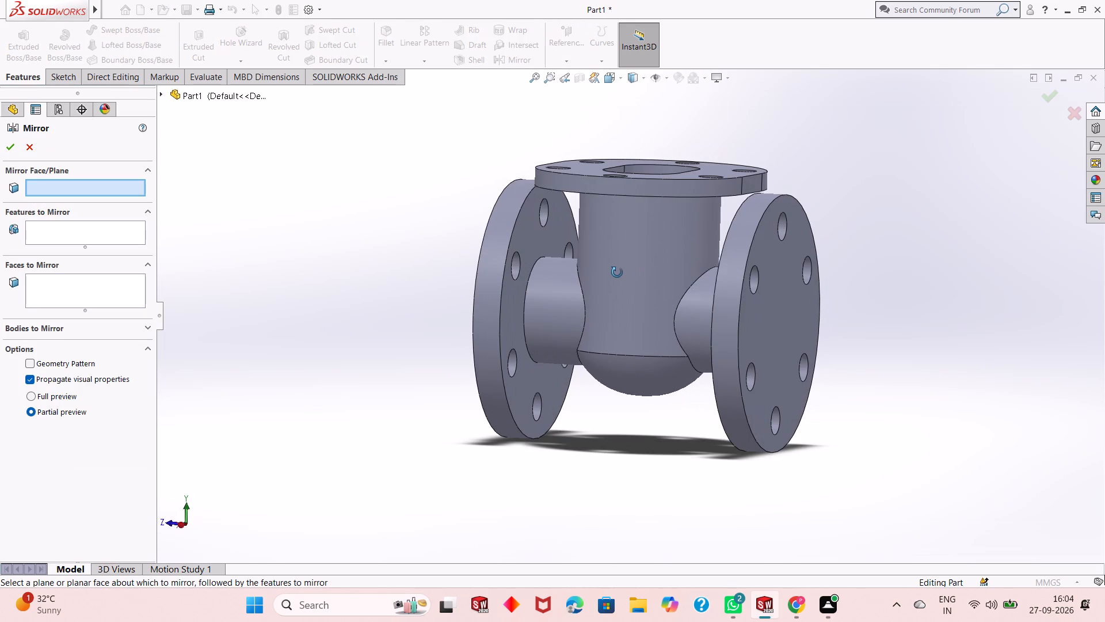
middle_click_drag(617, 272, 615, 276)
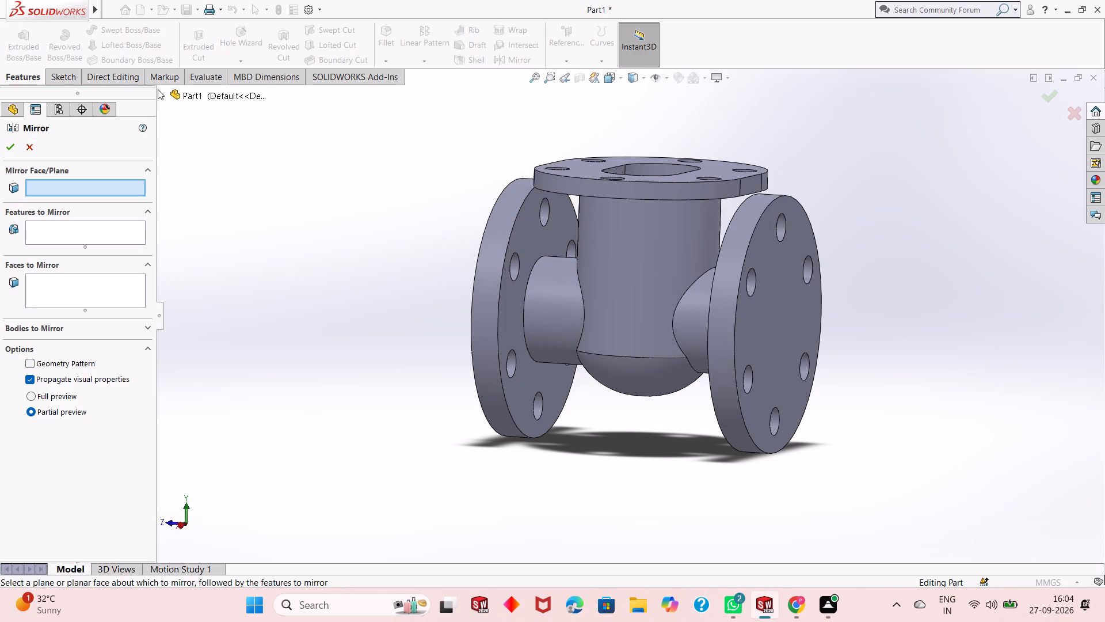
left_click(162, 93)
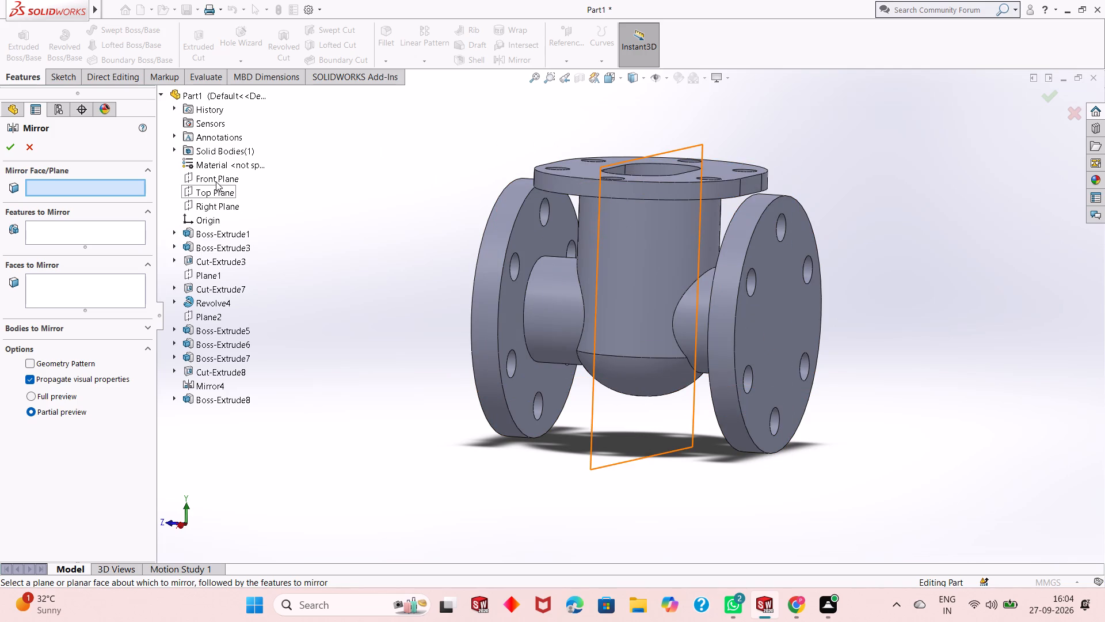
left_click(216, 181)
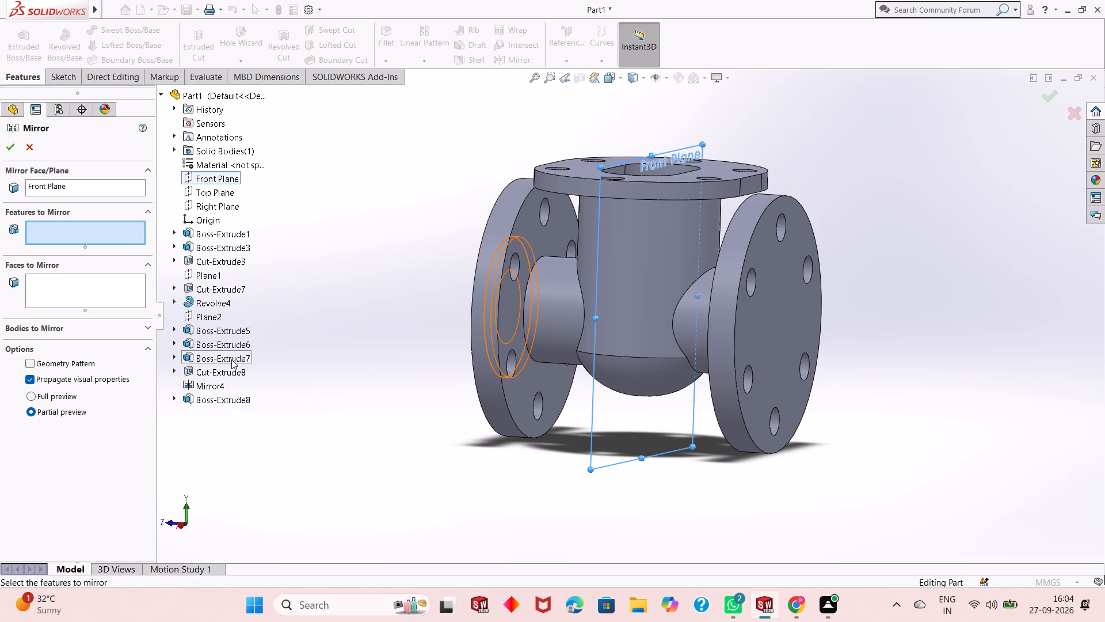
left_click(231, 359)
left_click(232, 370)
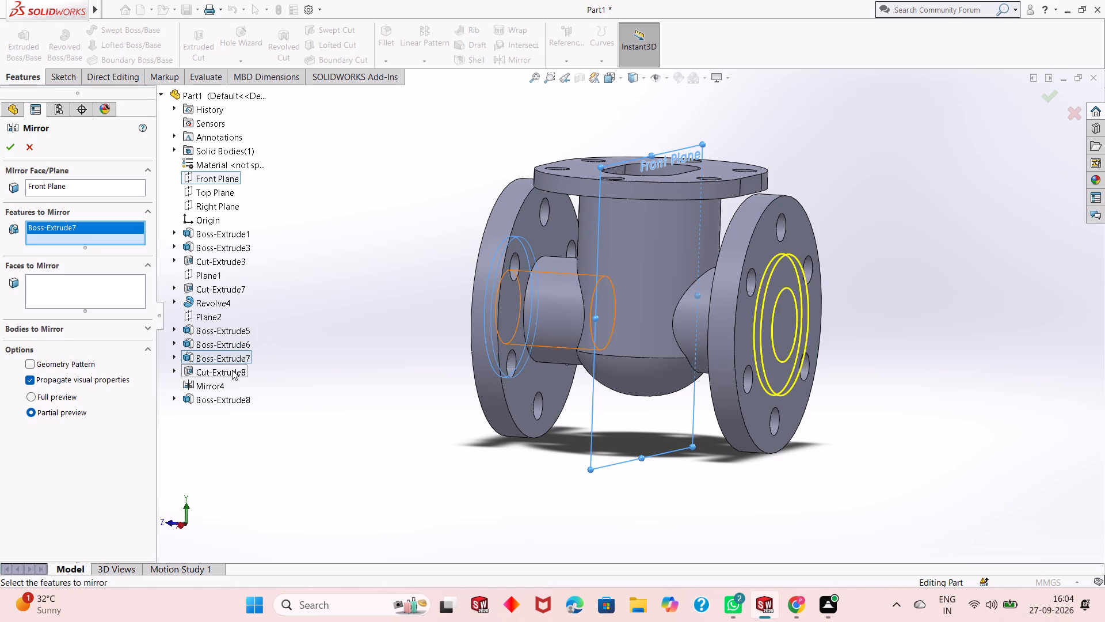
left_click(232, 370)
left_click(5, 146)
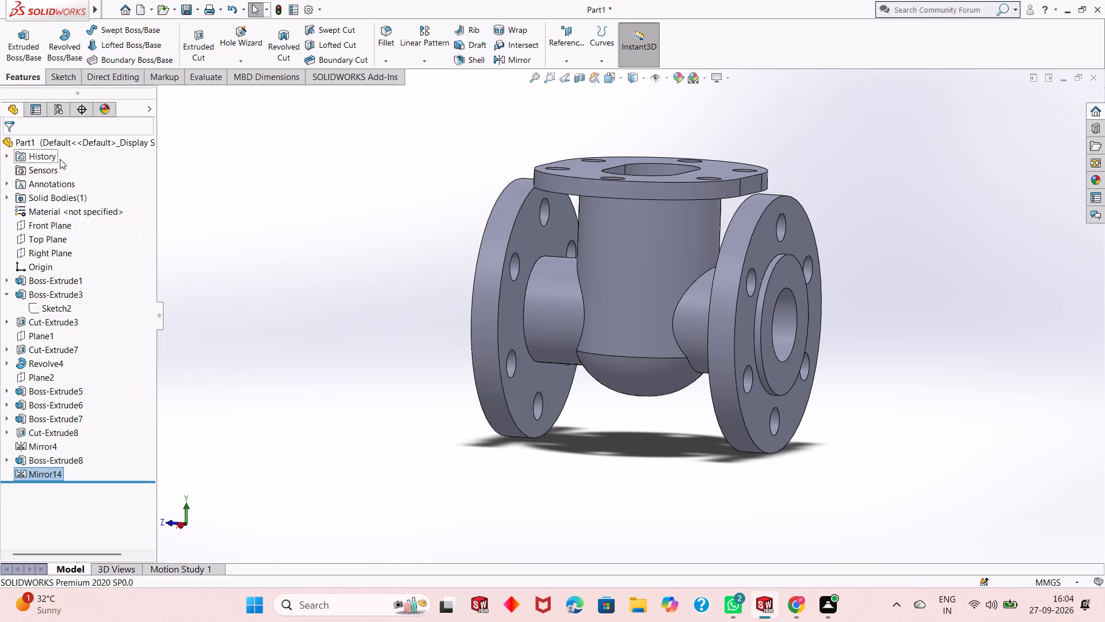
left_click(261, 259)
Examine the pipe body, the top flange and both side flanges with their raised faces from several directions.
middle_click_drag(840, 347, 787, 346)
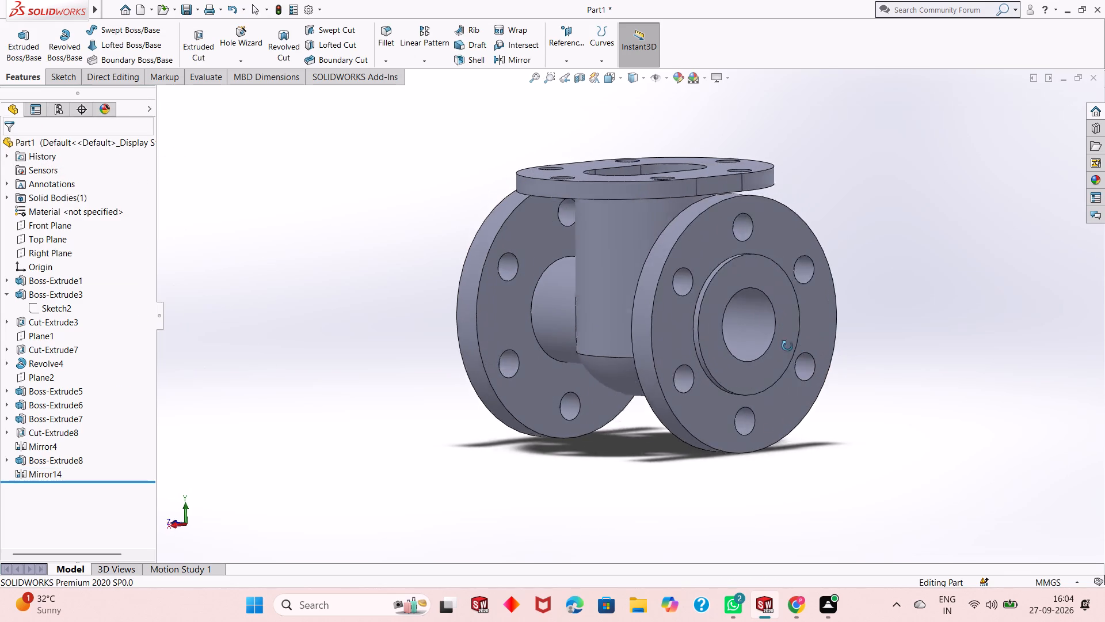
middle_click_drag(787, 346, 805, 343)
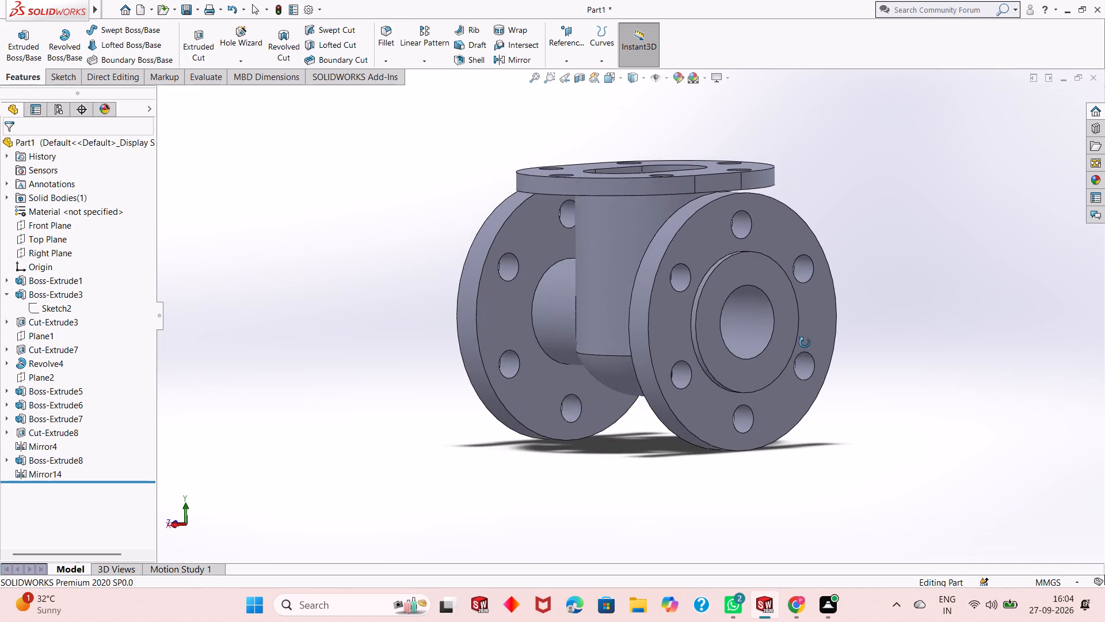
middle_click_drag(805, 343, 867, 293)
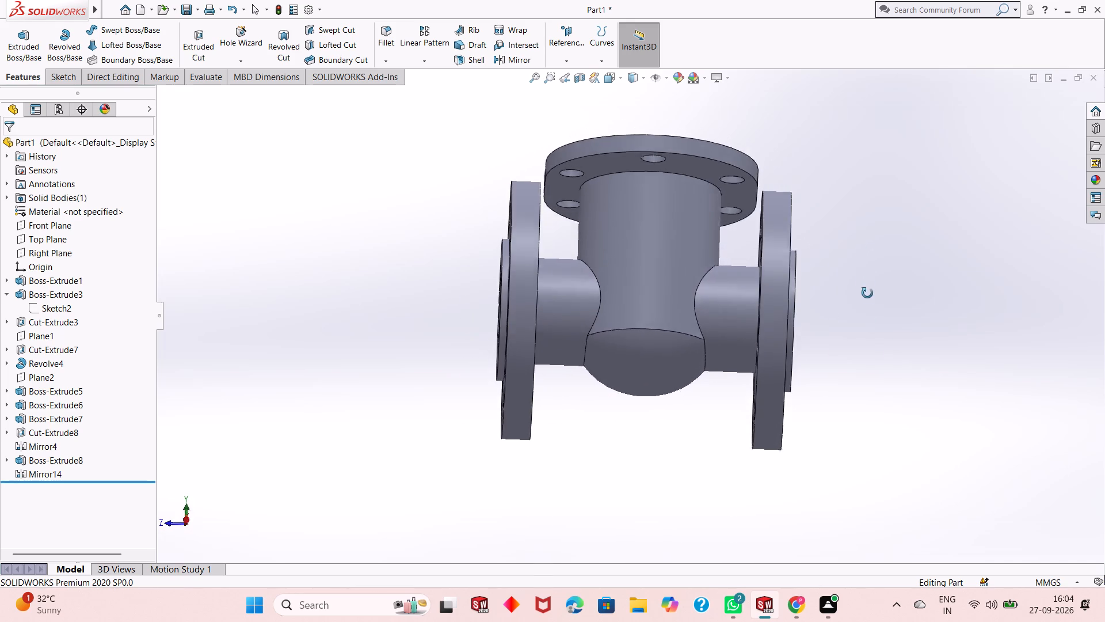
middle_click_drag(867, 293, 866, 361)
middle_click_drag(867, 318, 868, 318)
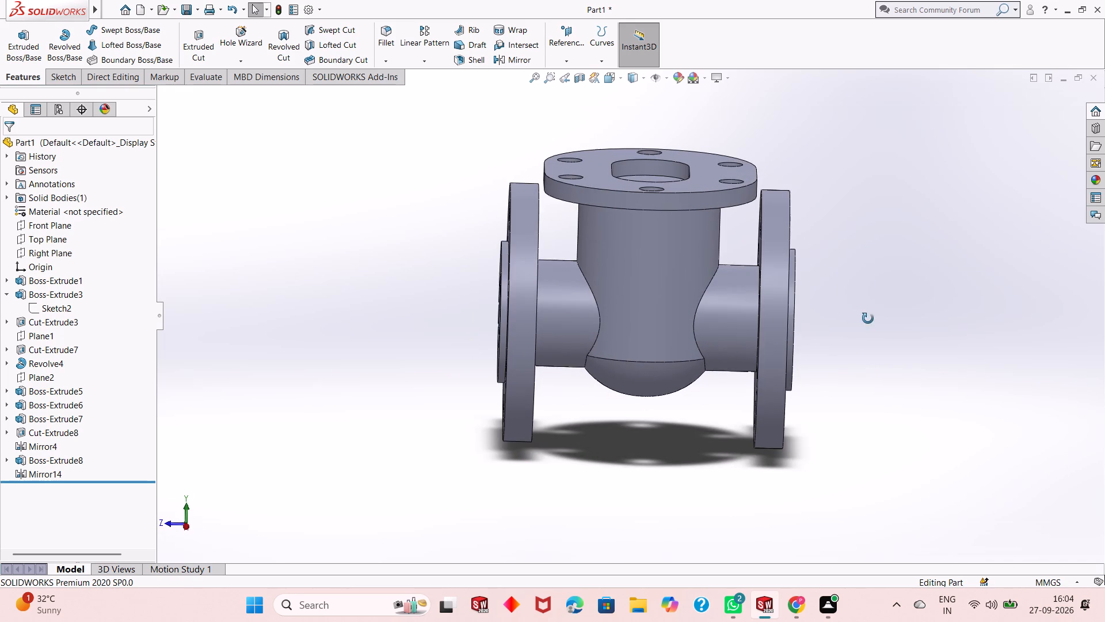
middle_click_drag(868, 318, 846, 339)
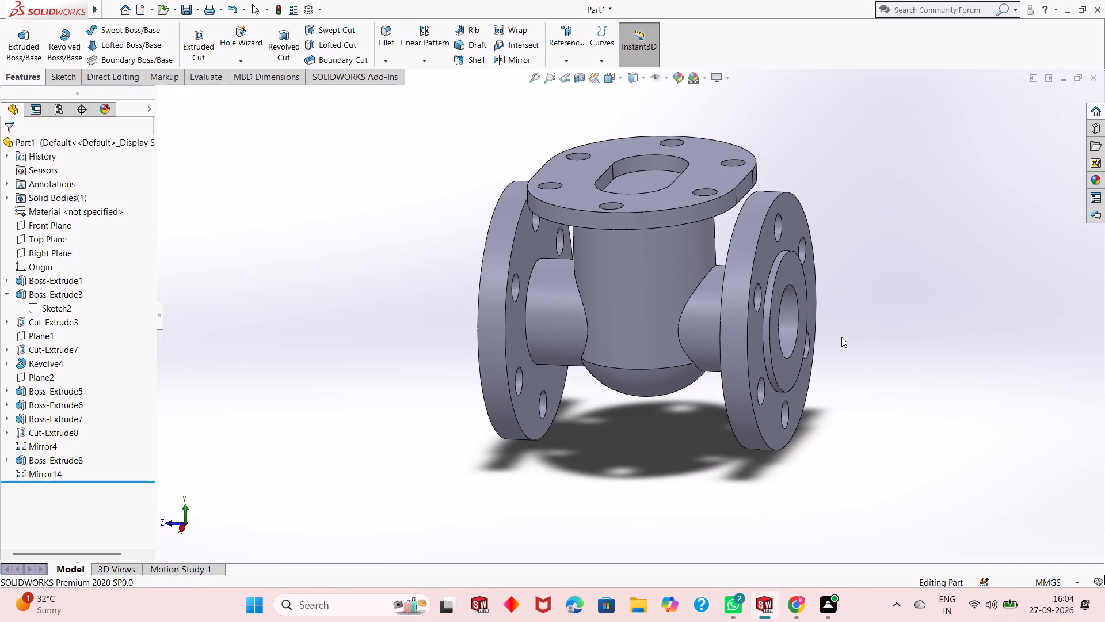
middle_click_drag(843, 338, 856, 403)
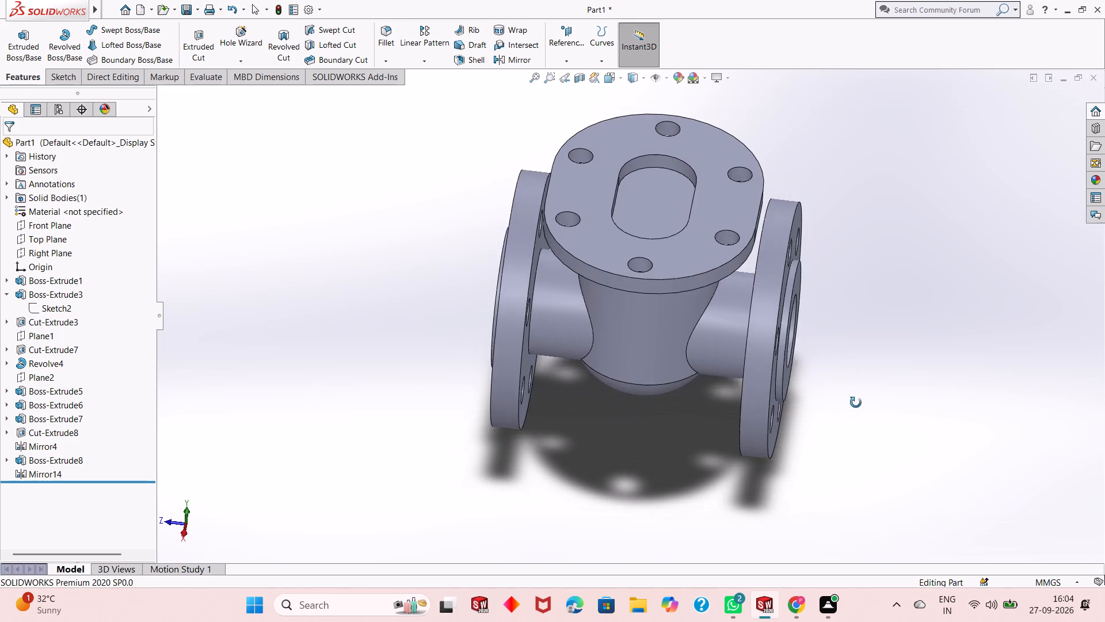
middle_click_drag(856, 403, 889, 163)
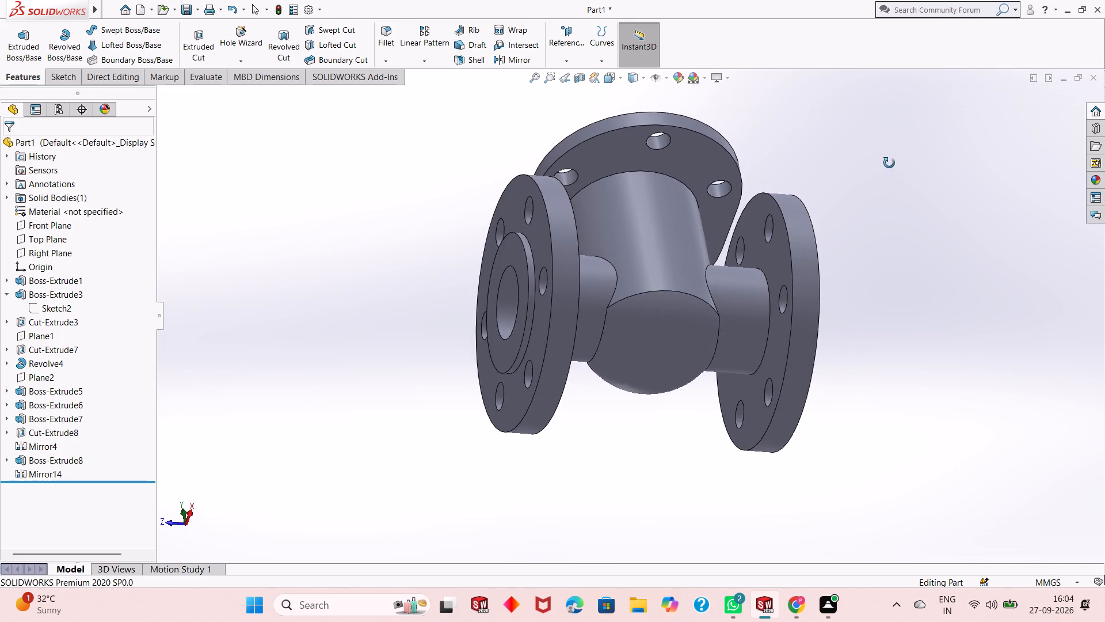
middle_click_drag(889, 163, 893, 294)
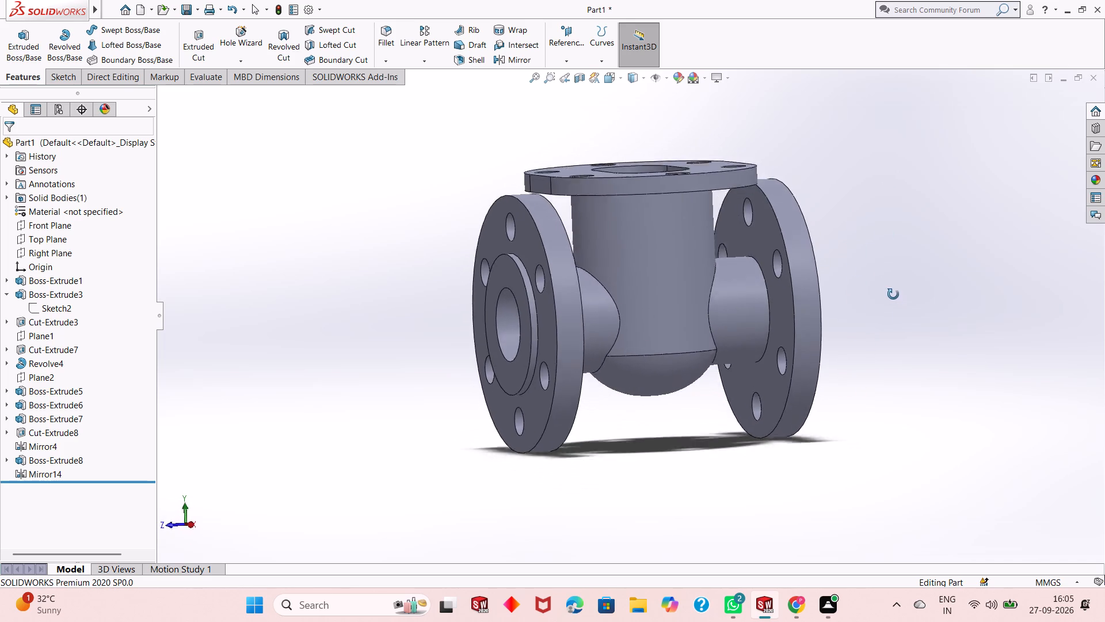
middle_click_drag(893, 294, 890, 284)
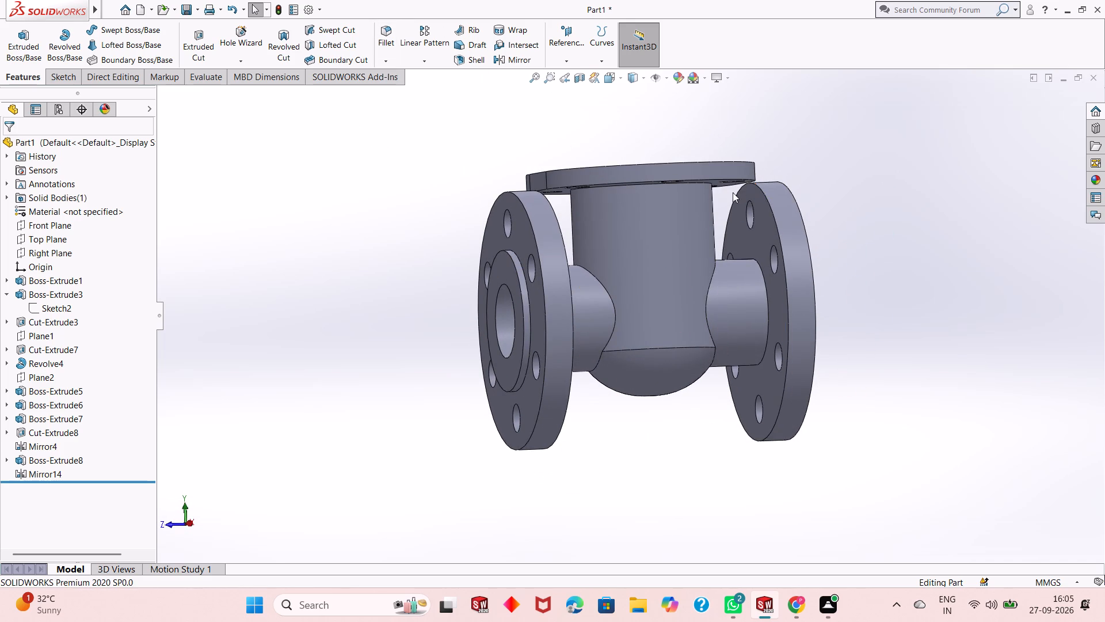
scroll(670, 243, "down", 1)
scroll(669, 246, "up", 2)
middle_click_drag(848, 300, 825, 299)
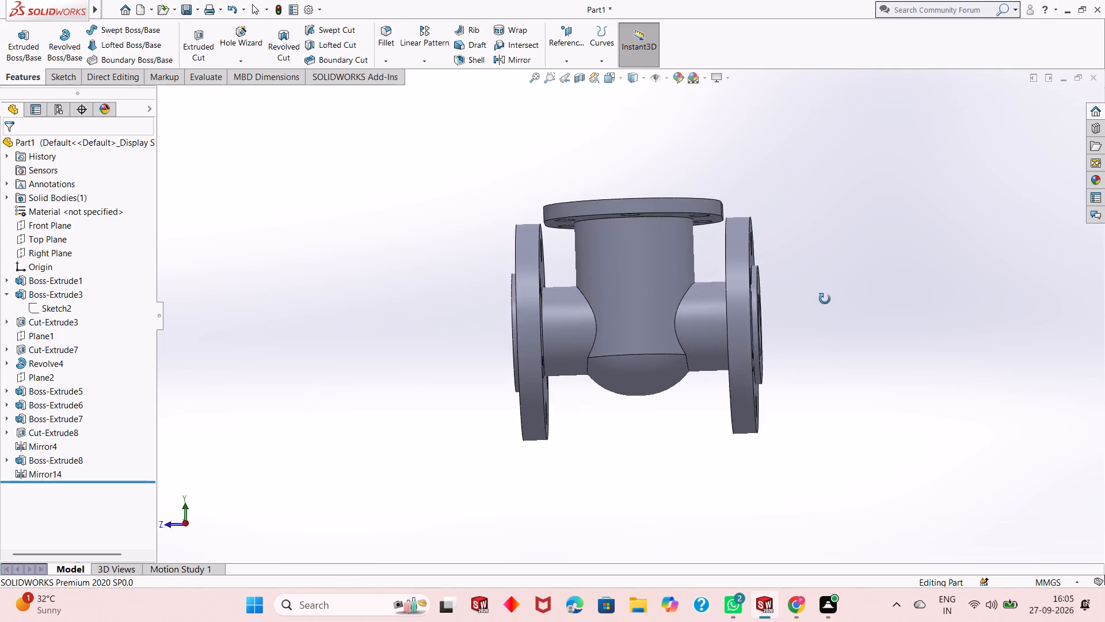
middle_click_drag(825, 299, 825, 327)
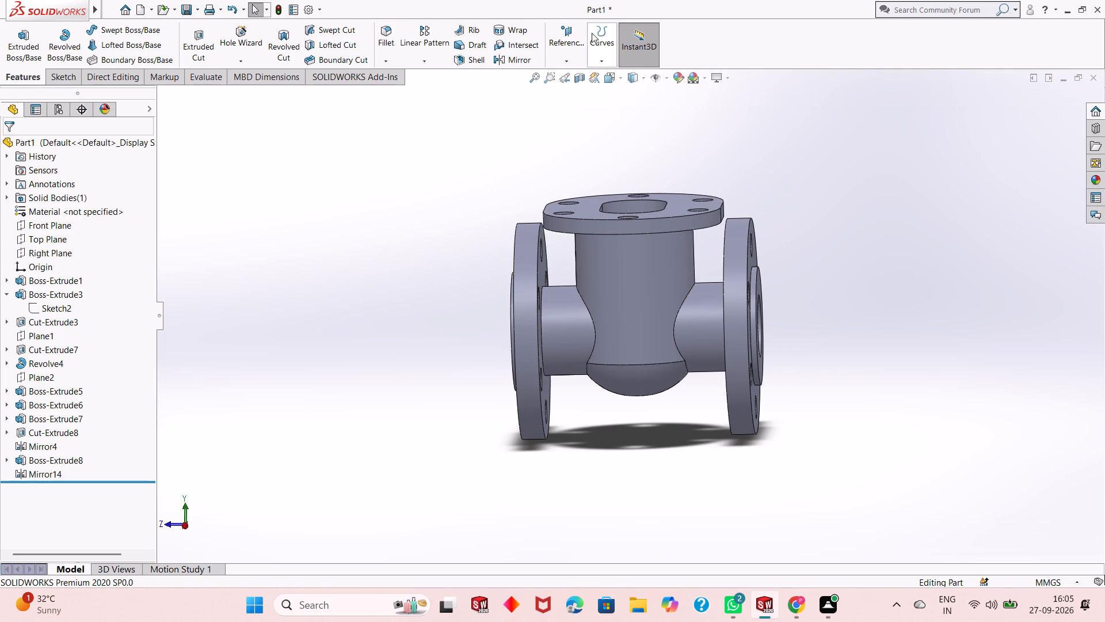
Create a reference plane offset 88 mm from the Right Plane.
left_click(565, 55)
left_click(571, 69)
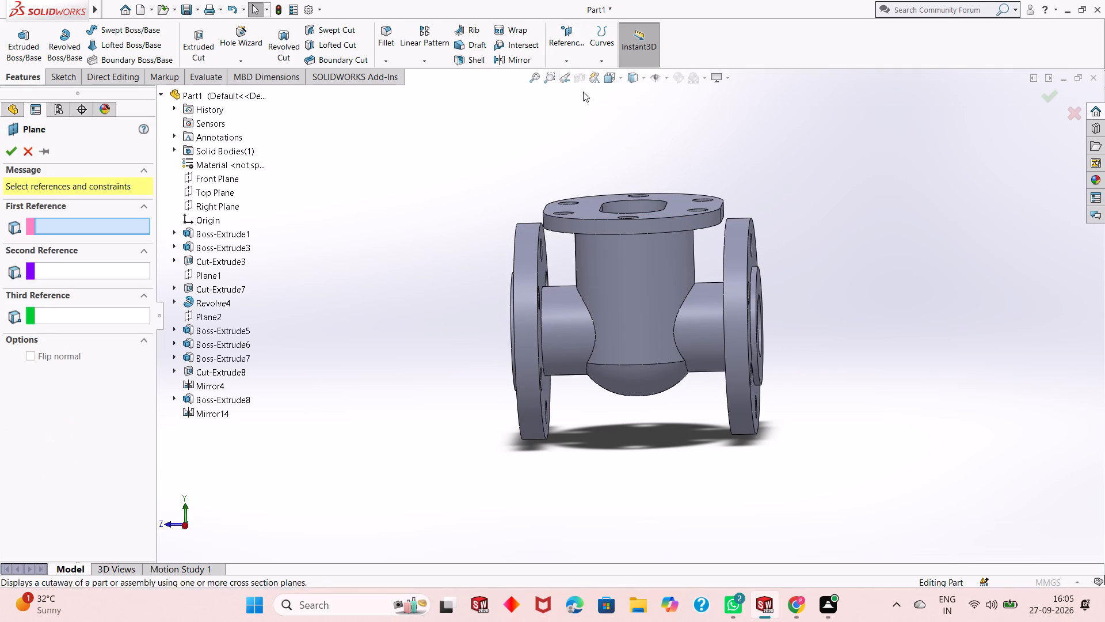
left_click(216, 206)
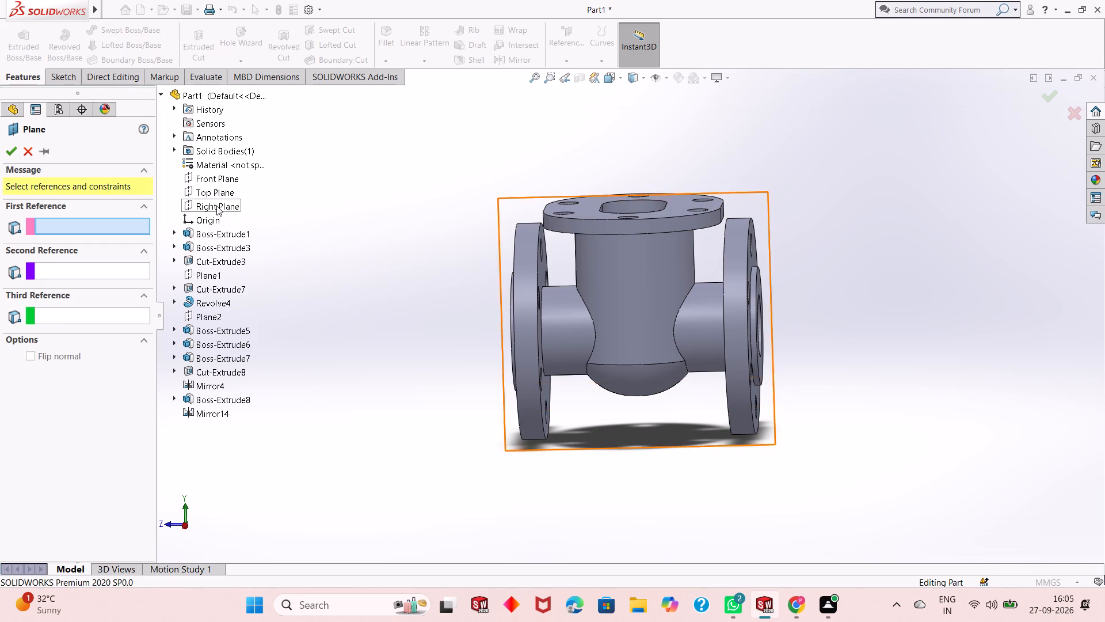
middle_click_drag(866, 350, 744, 302)
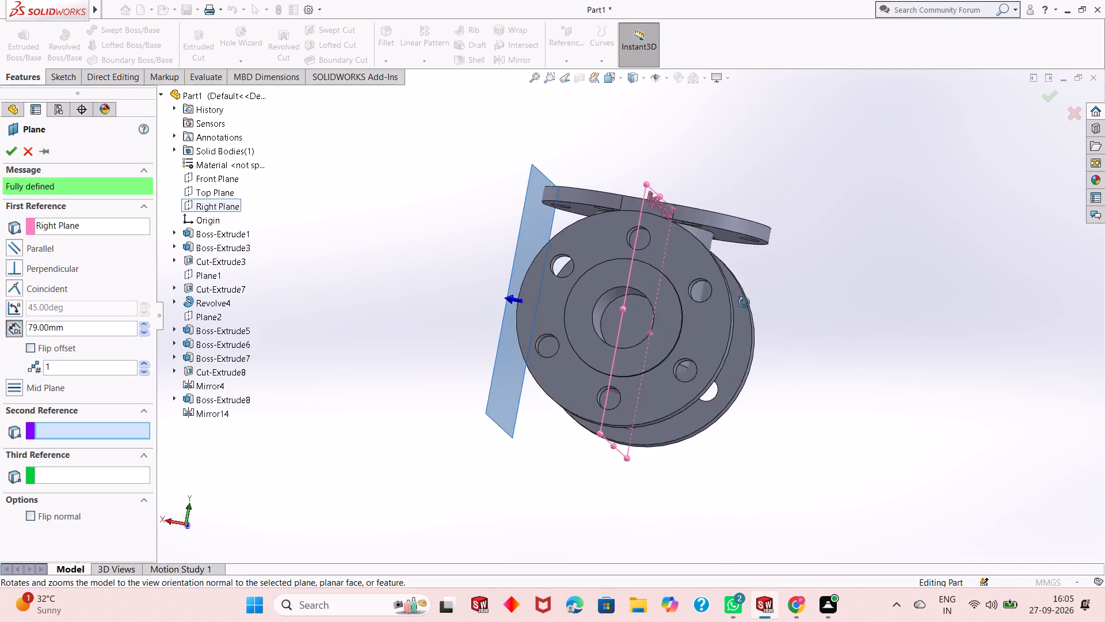
middle_click_drag(744, 302, 764, 352)
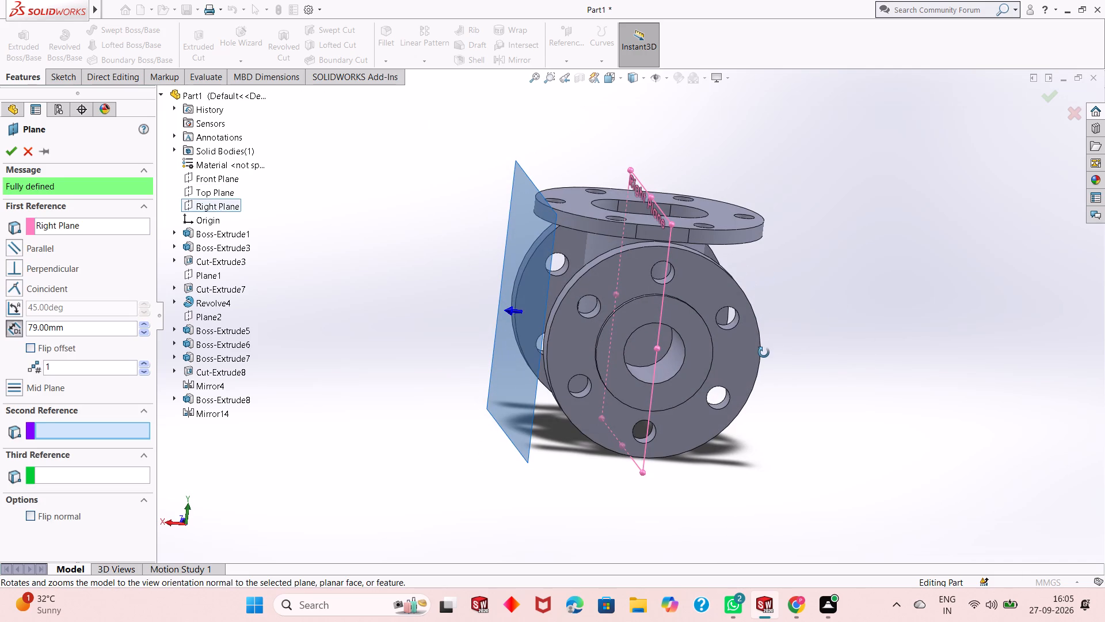
middle_click_drag(764, 352, 763, 353)
middle_click(763, 353)
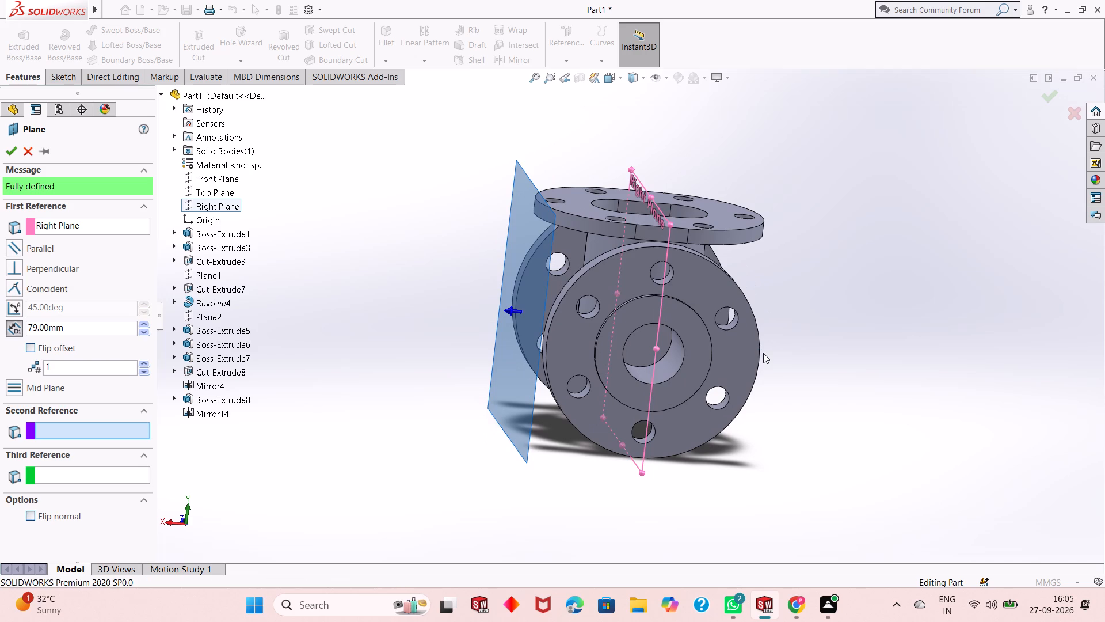
middle_click_drag(765, 347, 750, 321)
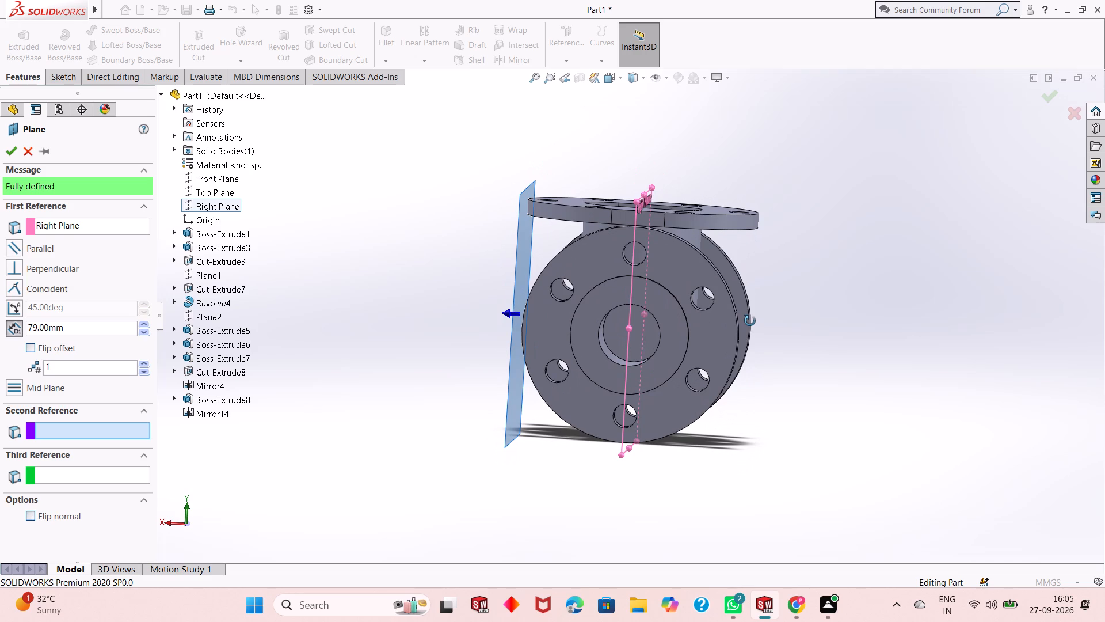
middle_click_drag(750, 321, 787, 333)
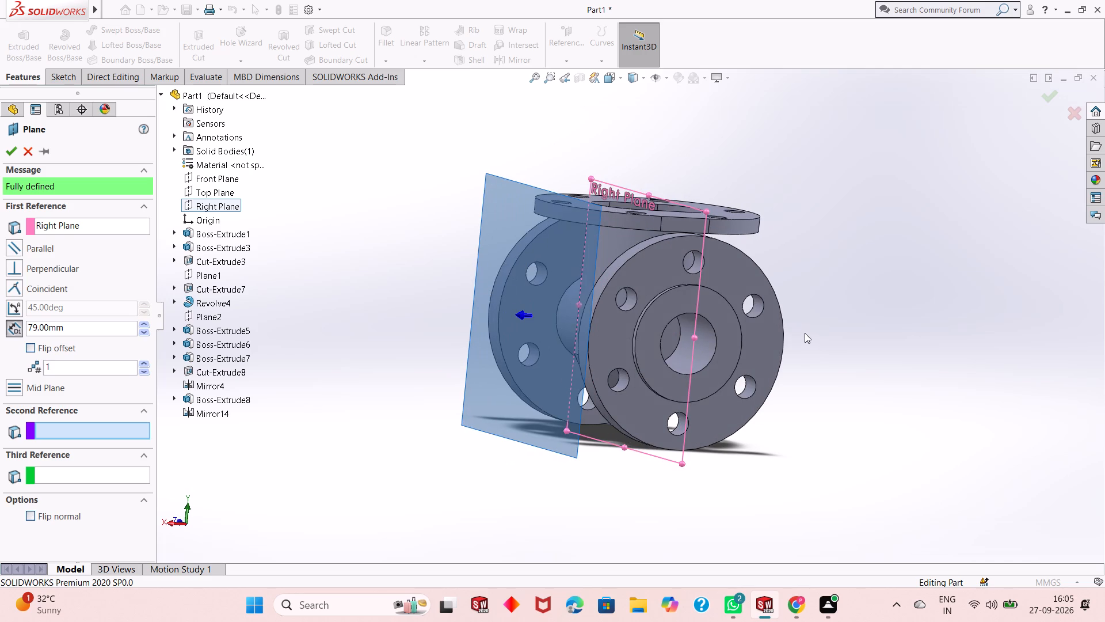
type("88")
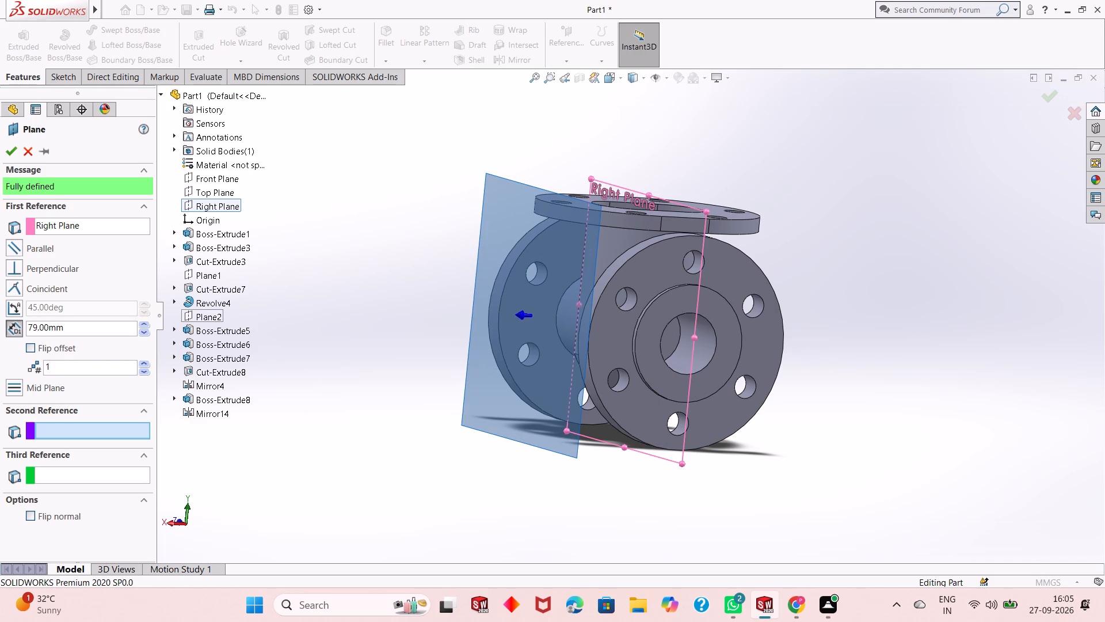
double_click(76, 323)
type("88")
key("Return")
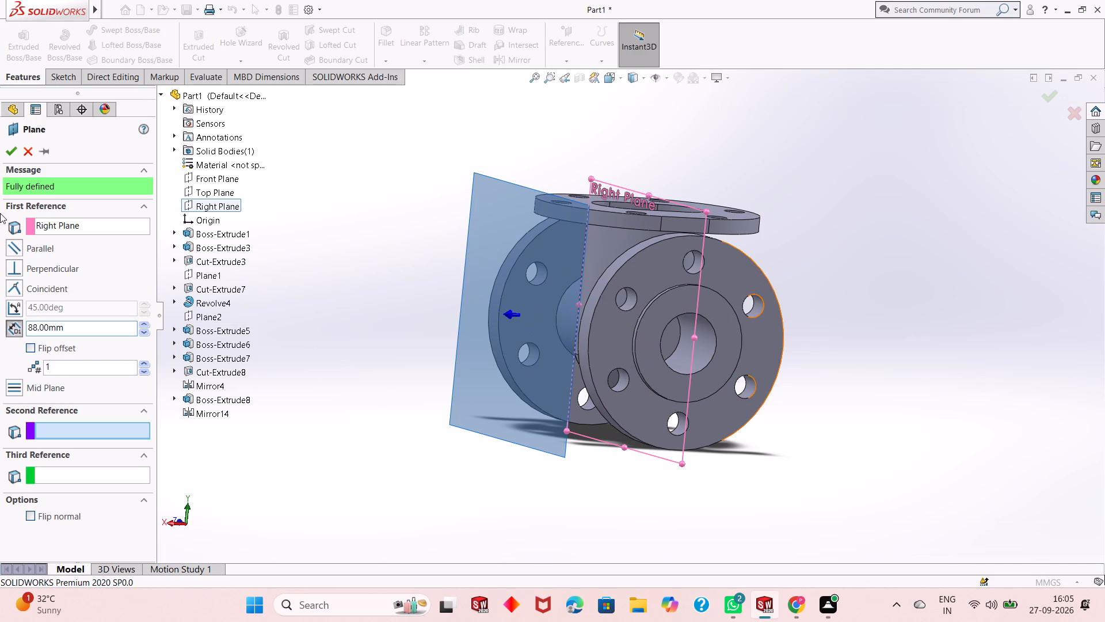
left_click(6, 148)
Start a sketch on the plane offset 88 mm from the Right Plane, viewed face-on.
middle_click_drag(872, 264, 847, 296)
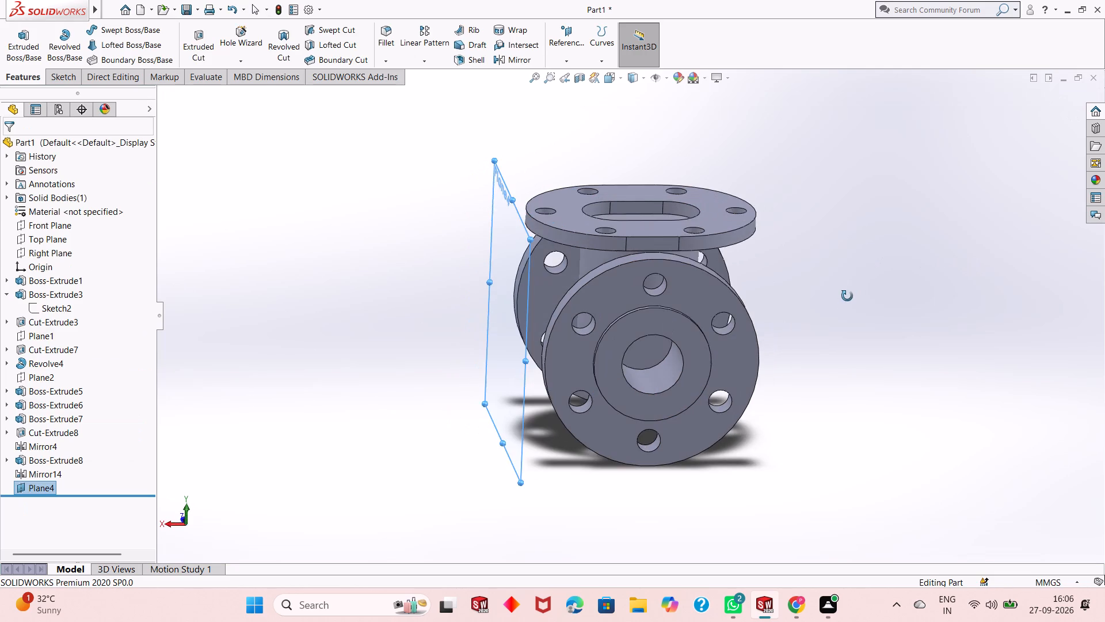
middle_click_drag(847, 296, 878, 245)
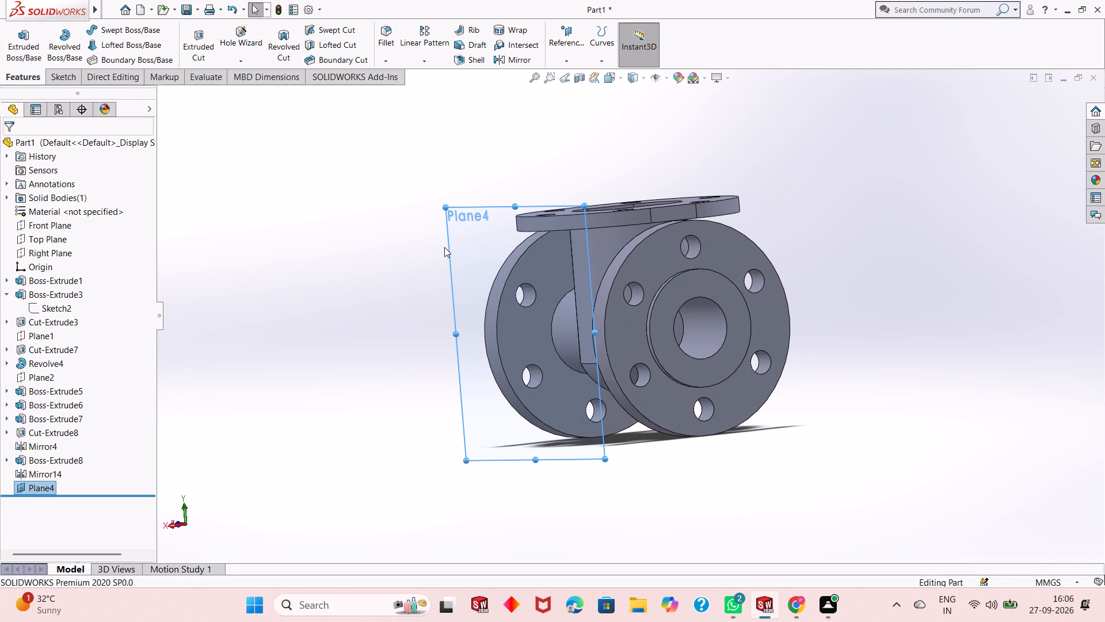
right_click(475, 237)
left_click(509, 220)
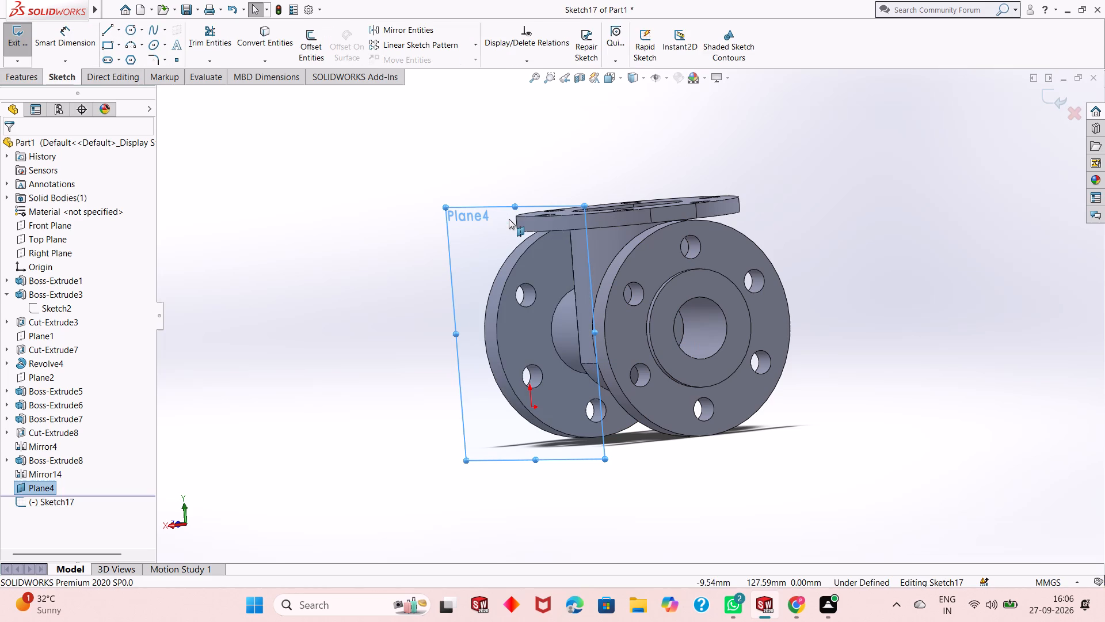
key("ctrl+8")
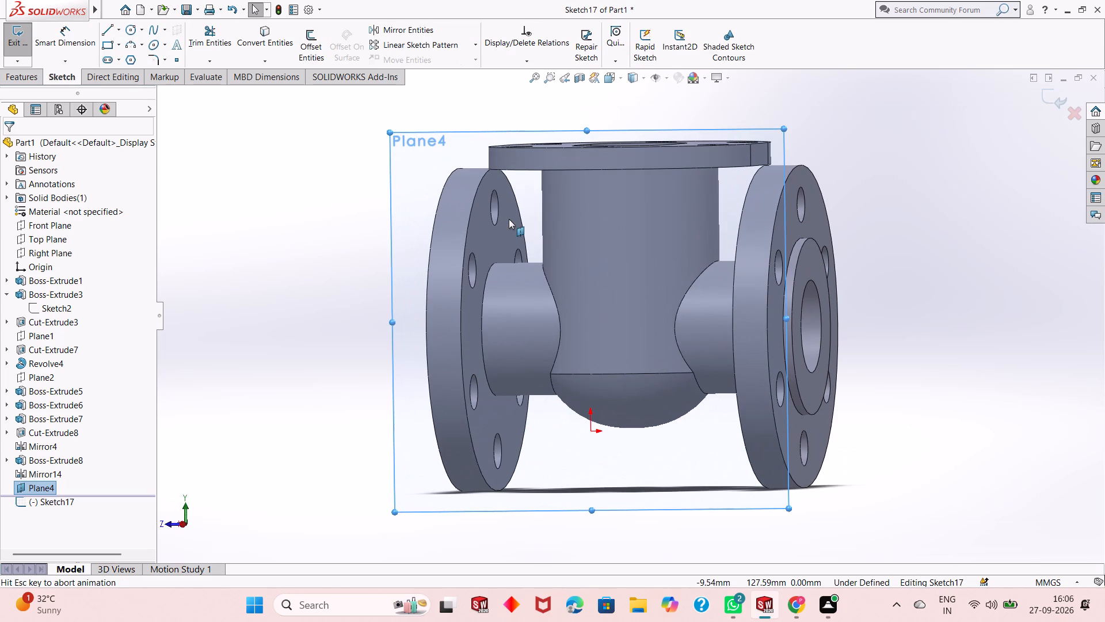
scroll(700, 288, "up", 1)
scroll(619, 311, "up", 1)
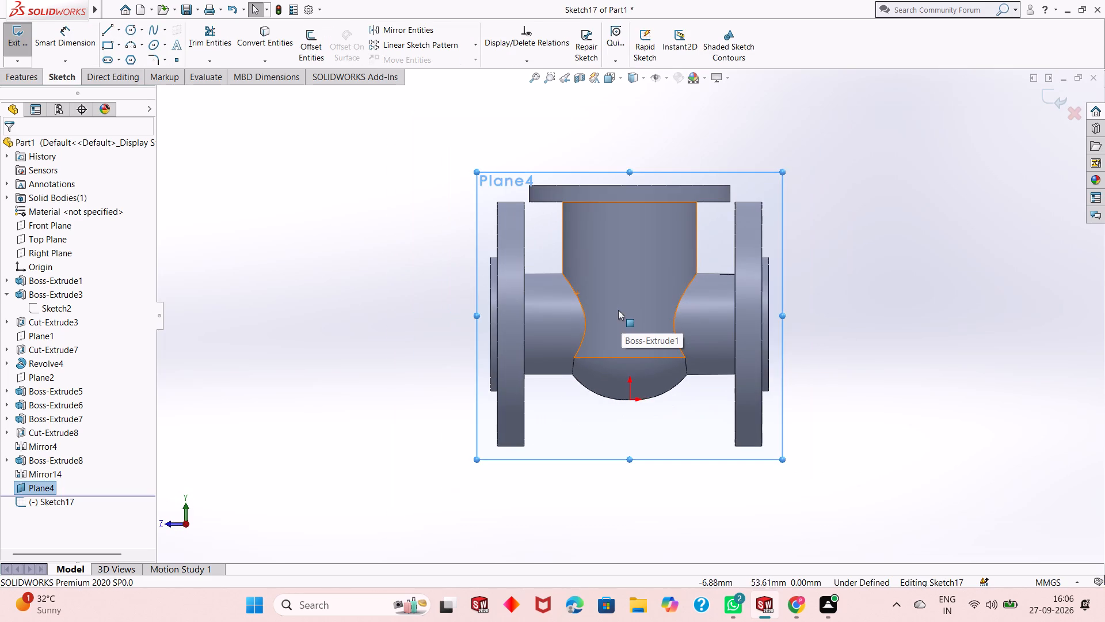
scroll(618, 281, "down", 1)
scroll(624, 302, "up", 2)
left_click(842, 358)
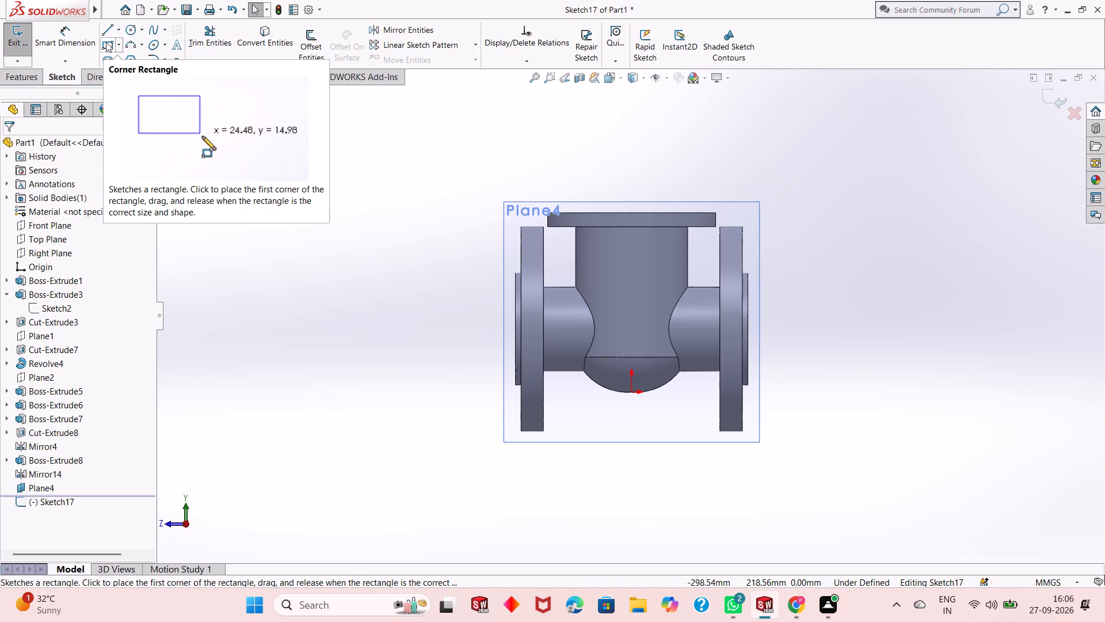
Sketch a circle of about 41 mm radius centred about 66 mm directly above the origin.
scroll(106, 42, "up", 2)
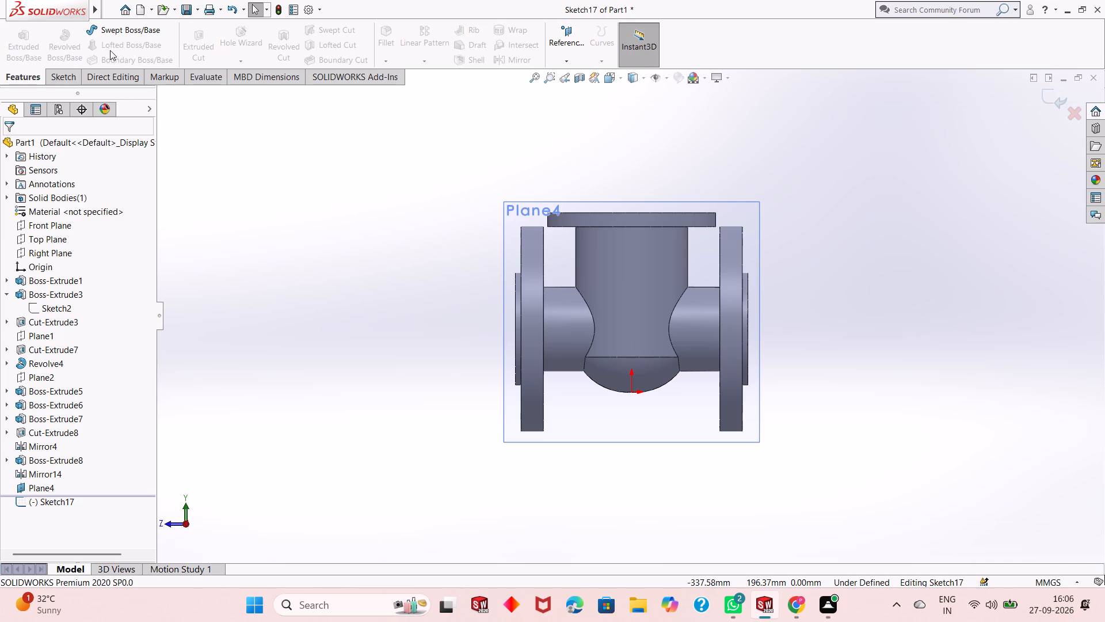
left_click(59, 74)
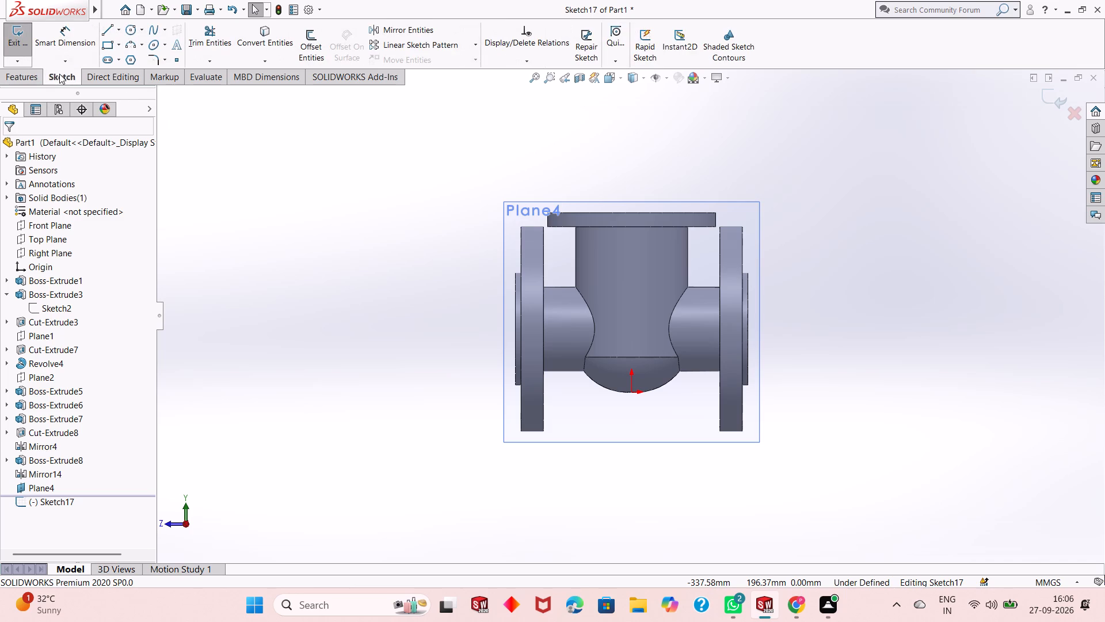
left_click(129, 32)
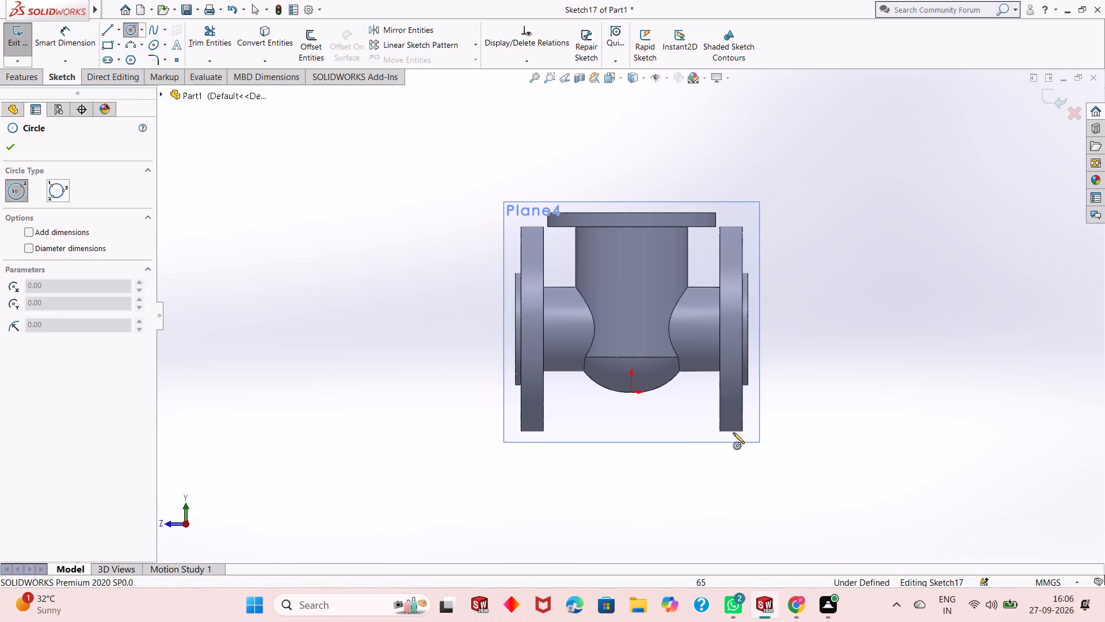
left_click(632, 299)
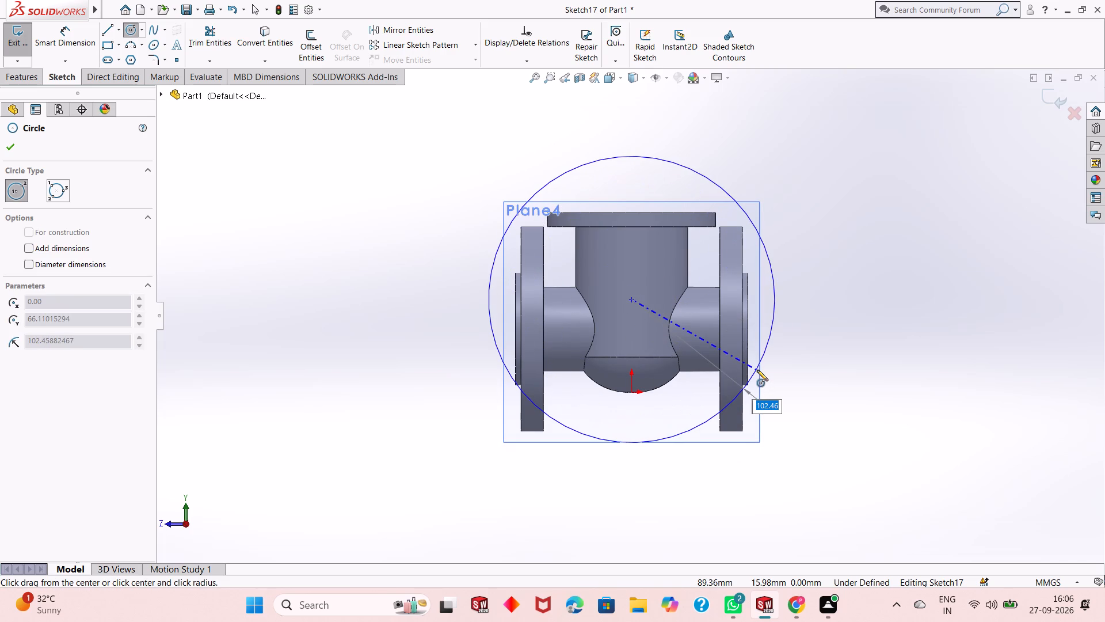
left_click(660, 350)
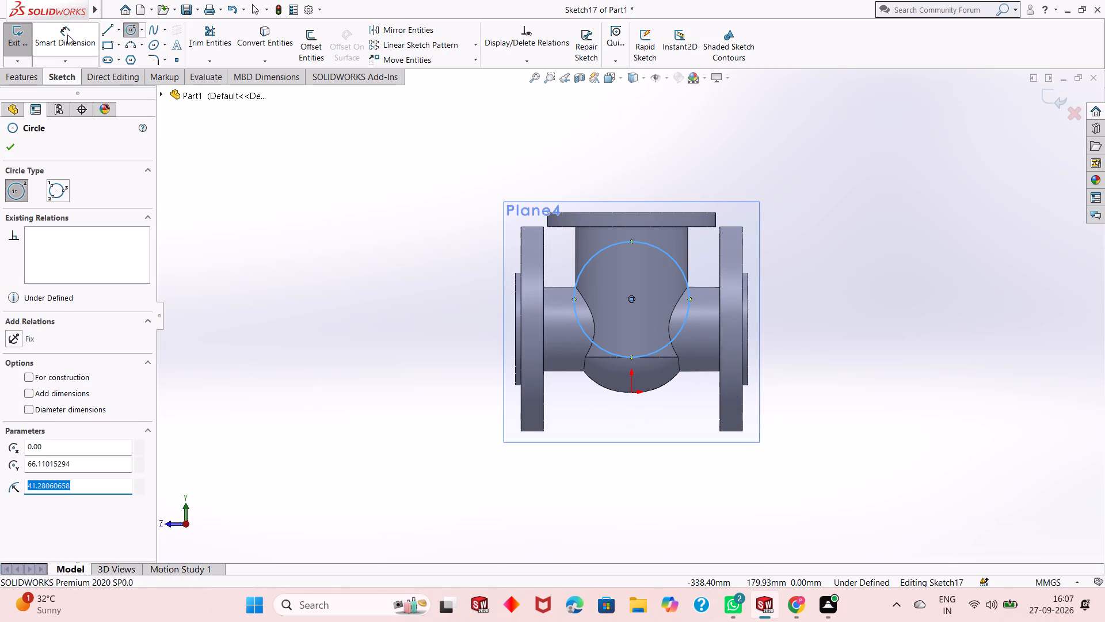
Dimension the circle's diameter as 65 mm.
left_click(67, 35)
left_click(597, 344)
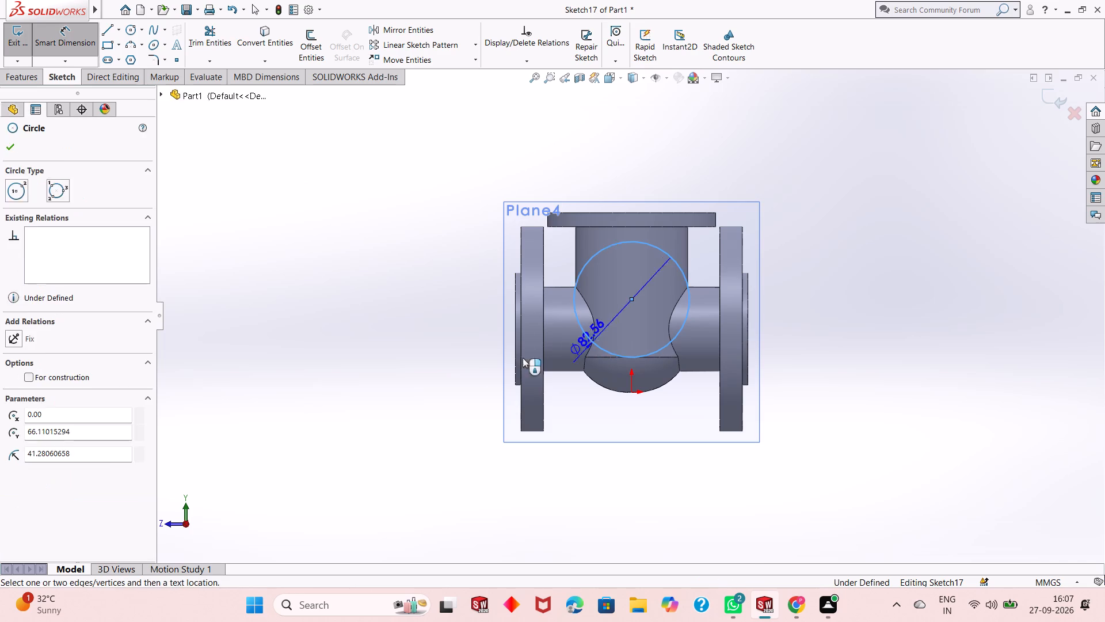
left_click(397, 414)
type("65")
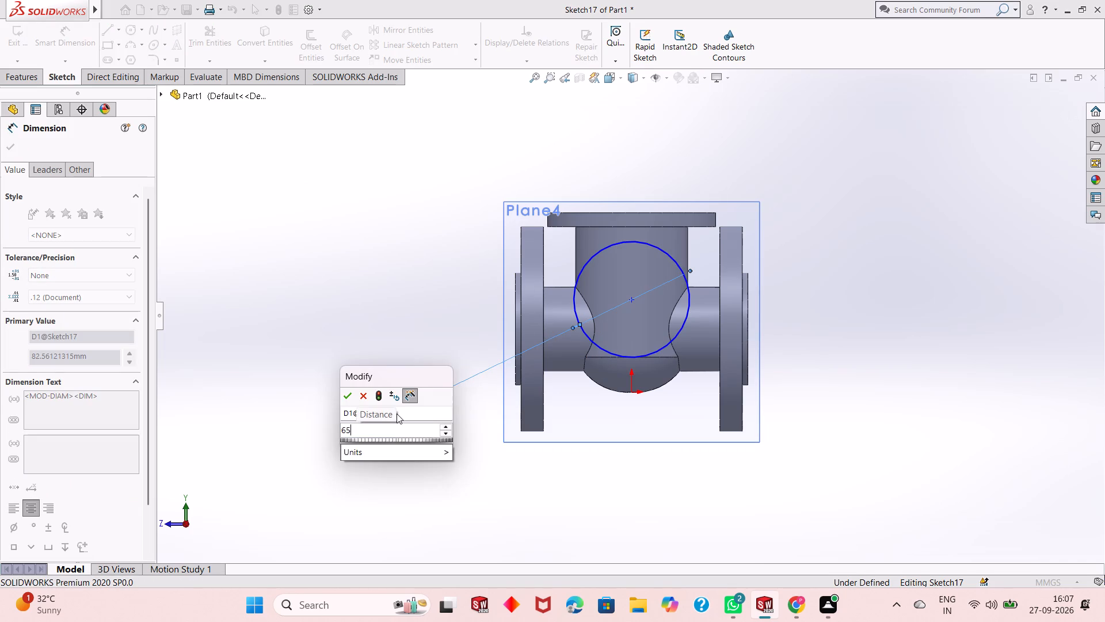
key("Return")
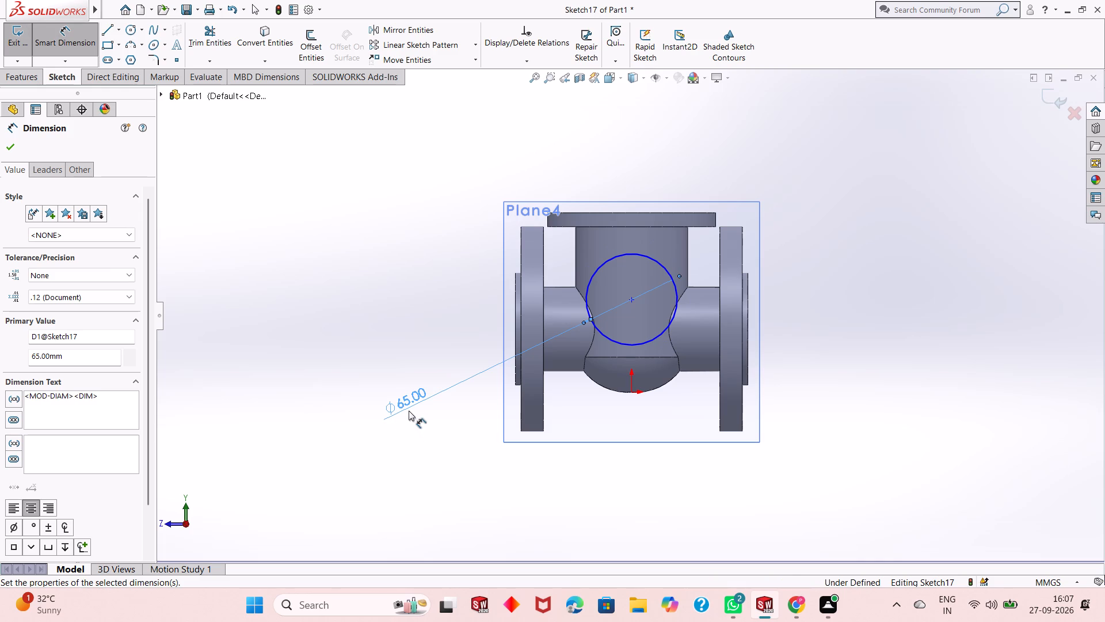
Set the circle's diameter to 130 mm.
double_click(407, 407)
type("120")
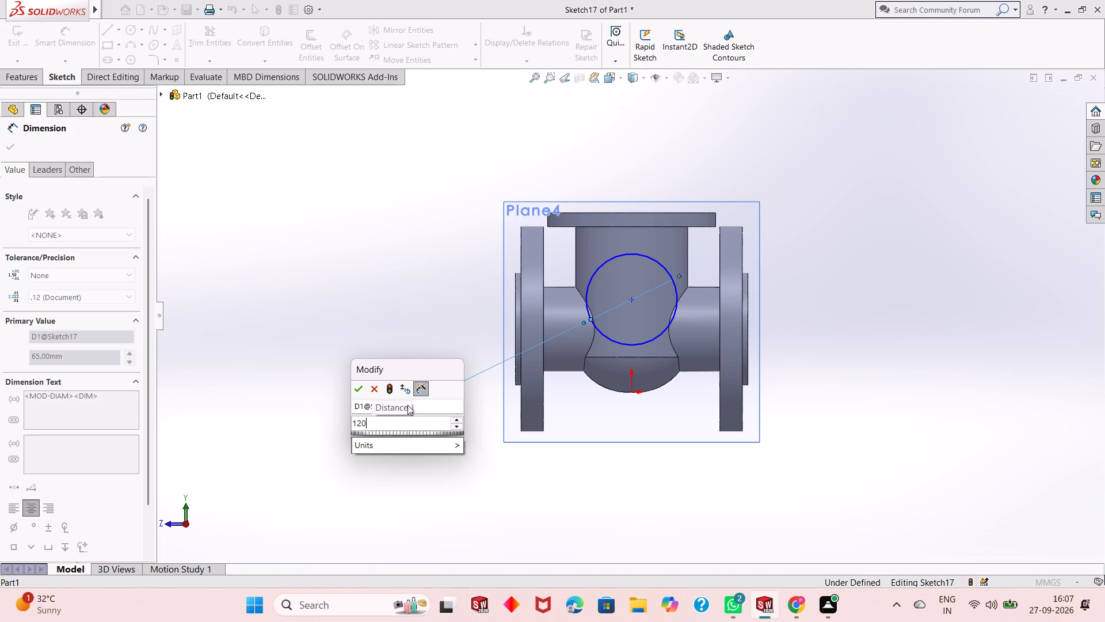
key("BackSpace")
key("BackSpace")
type("30")
key("Return")
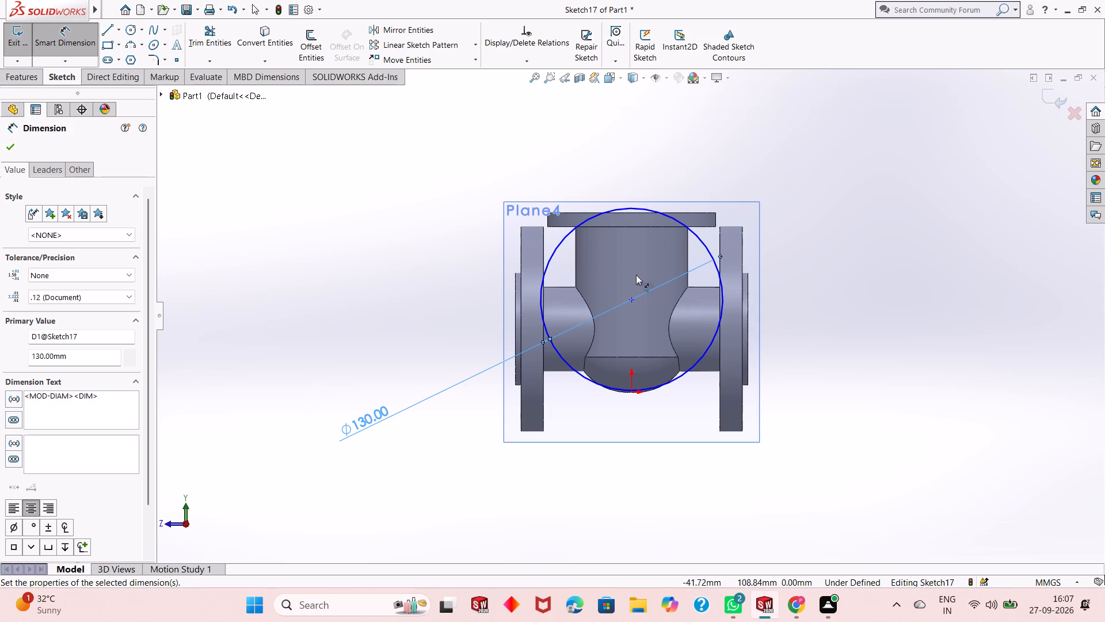
right_click(350, 195)
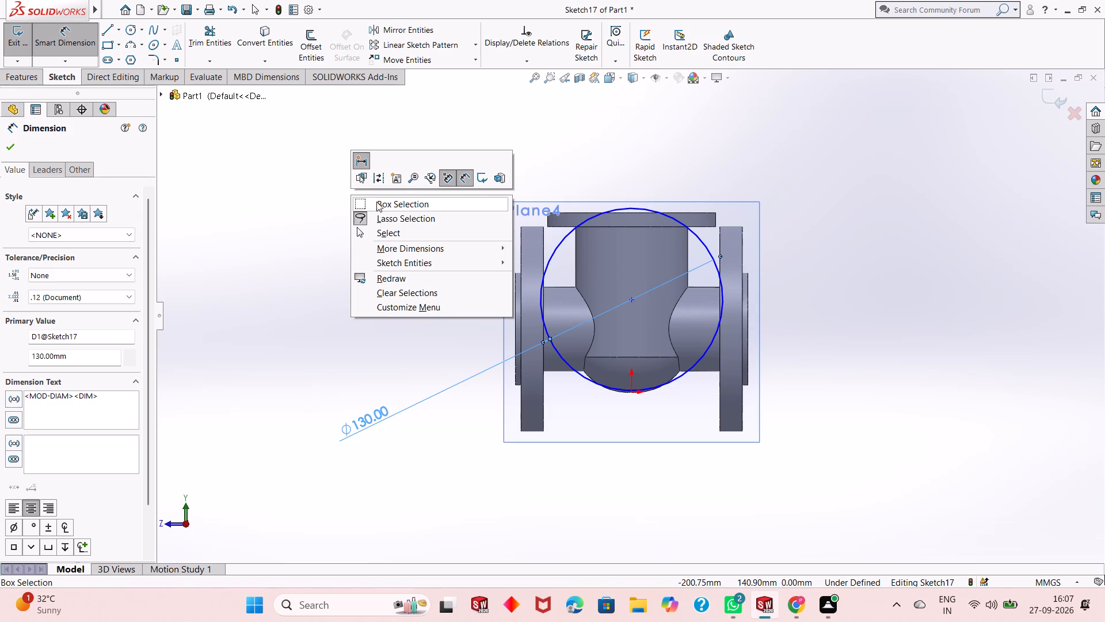
left_click(394, 230)
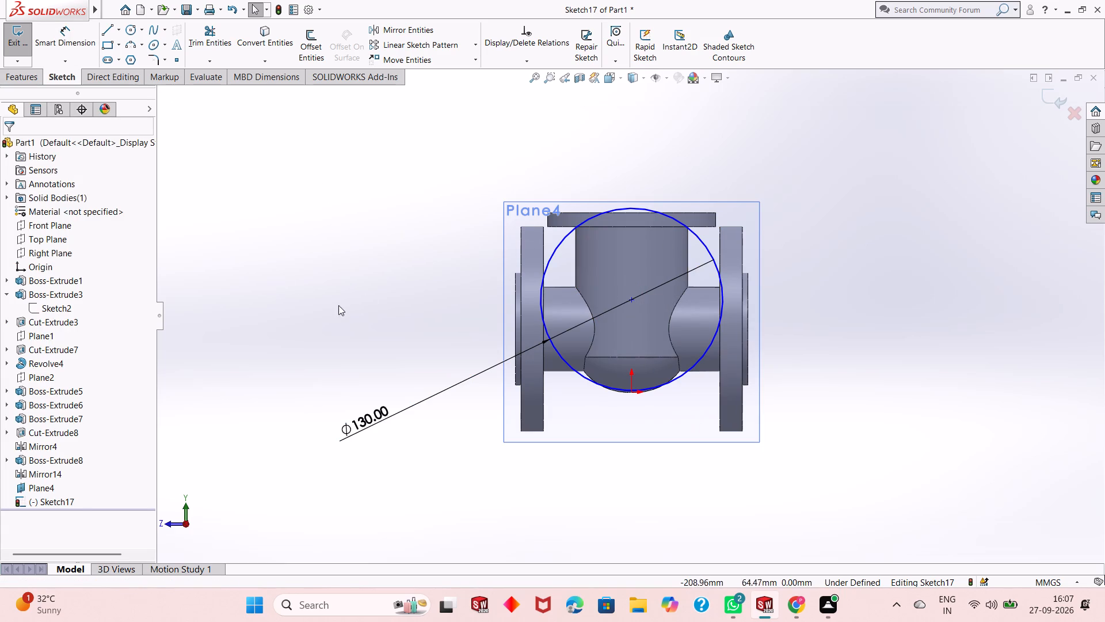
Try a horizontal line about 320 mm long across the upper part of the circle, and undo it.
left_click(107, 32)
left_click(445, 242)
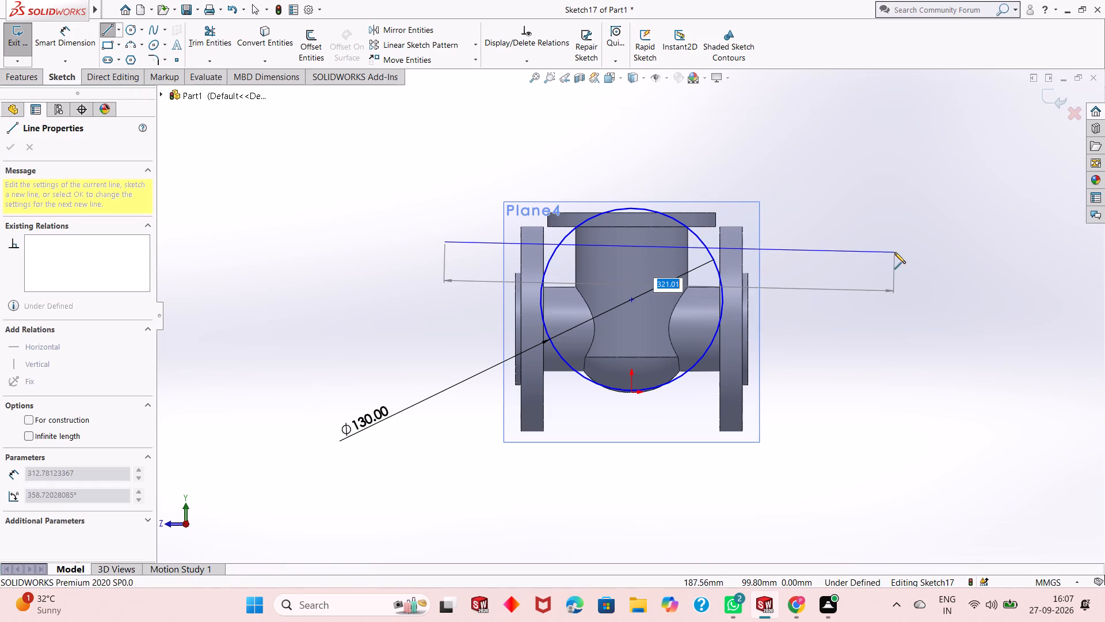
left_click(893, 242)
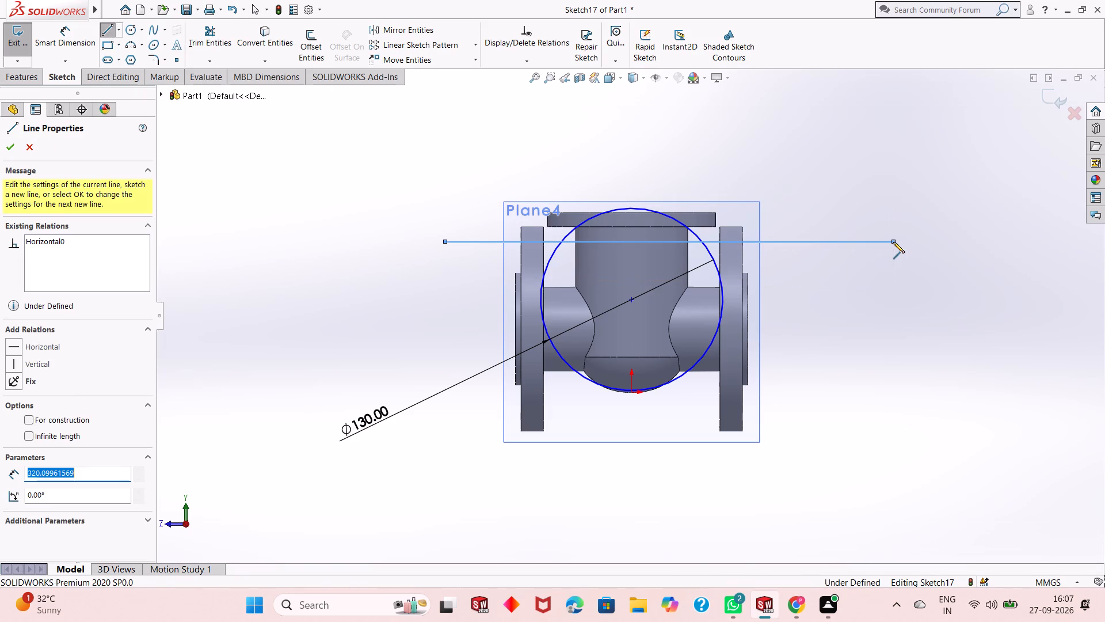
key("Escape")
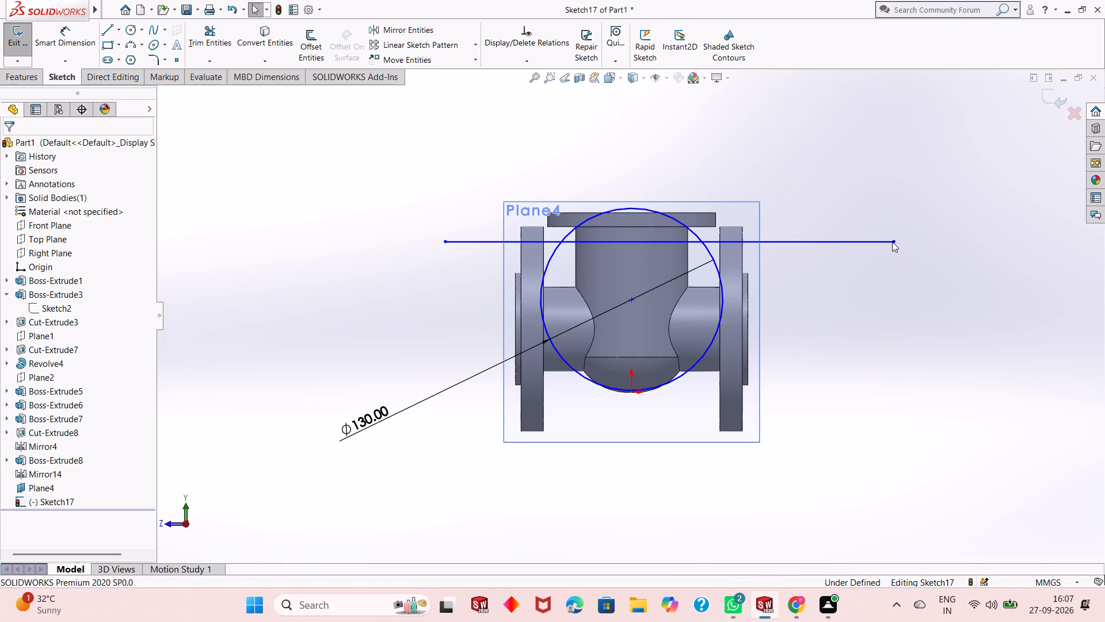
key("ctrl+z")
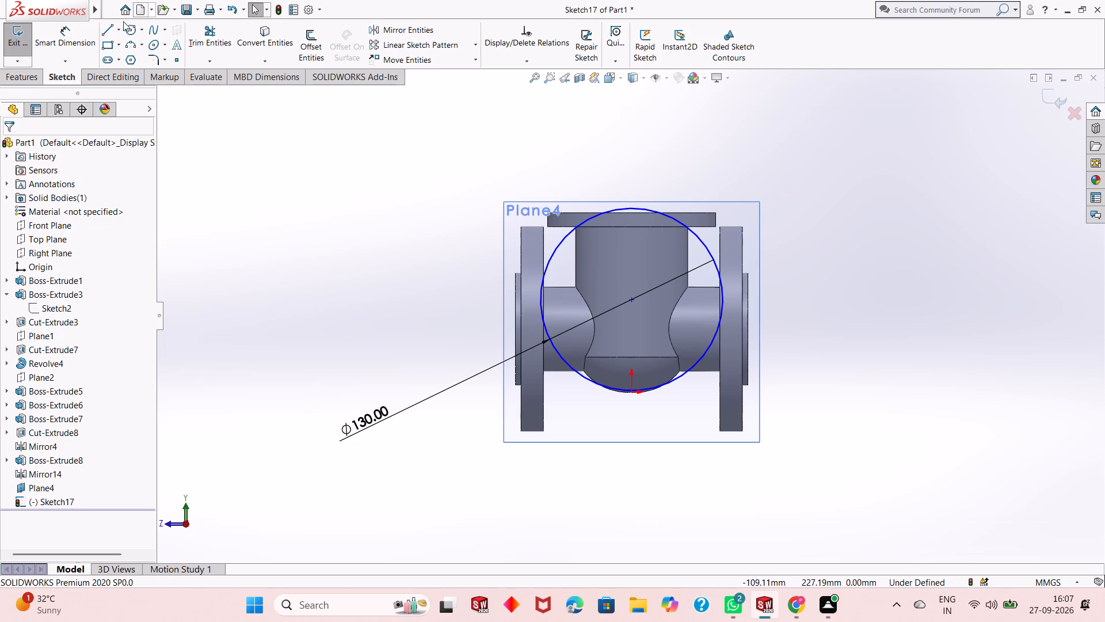
Sketch a horizontal line about 225 mm long through the circle's centre, extending past it on both sides.
left_click(113, 28)
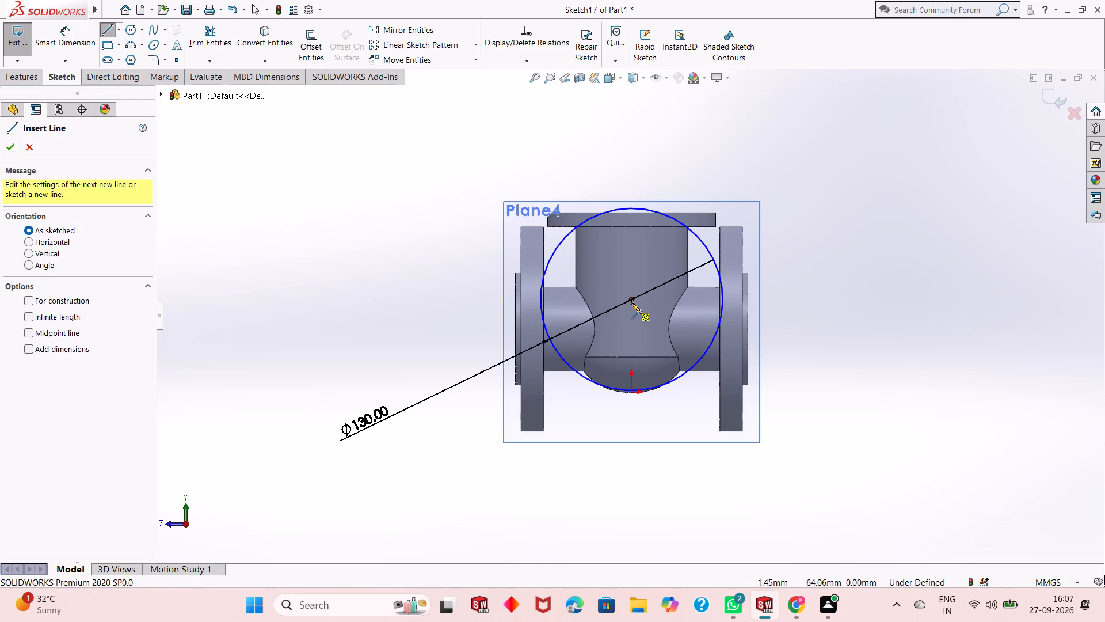
left_click(482, 299)
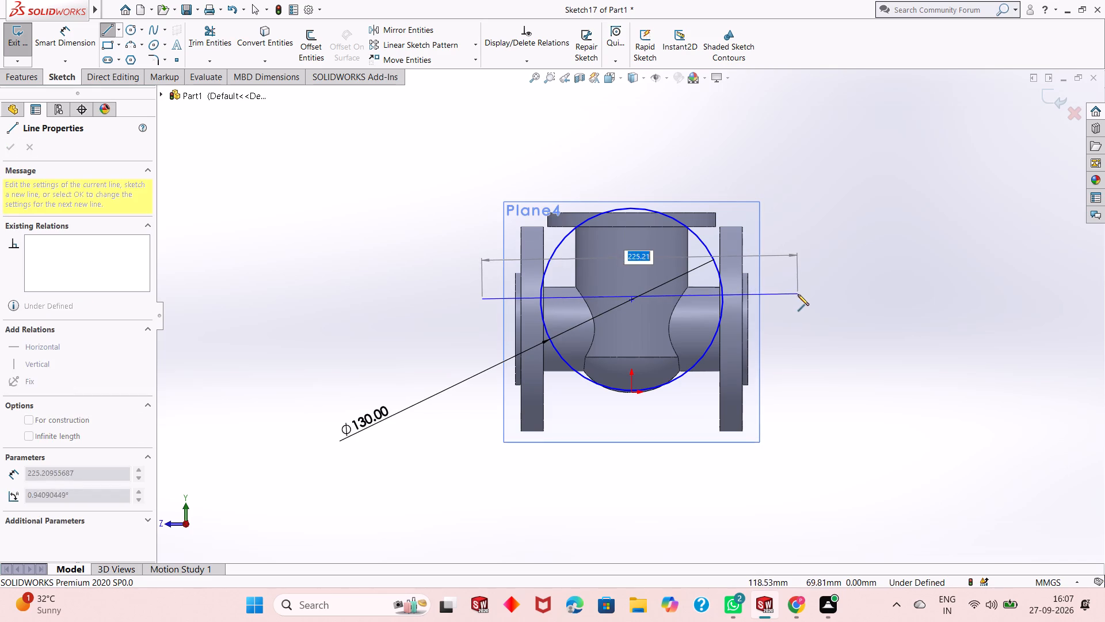
left_click(798, 297)
right_click(814, 256)
left_click(832, 265)
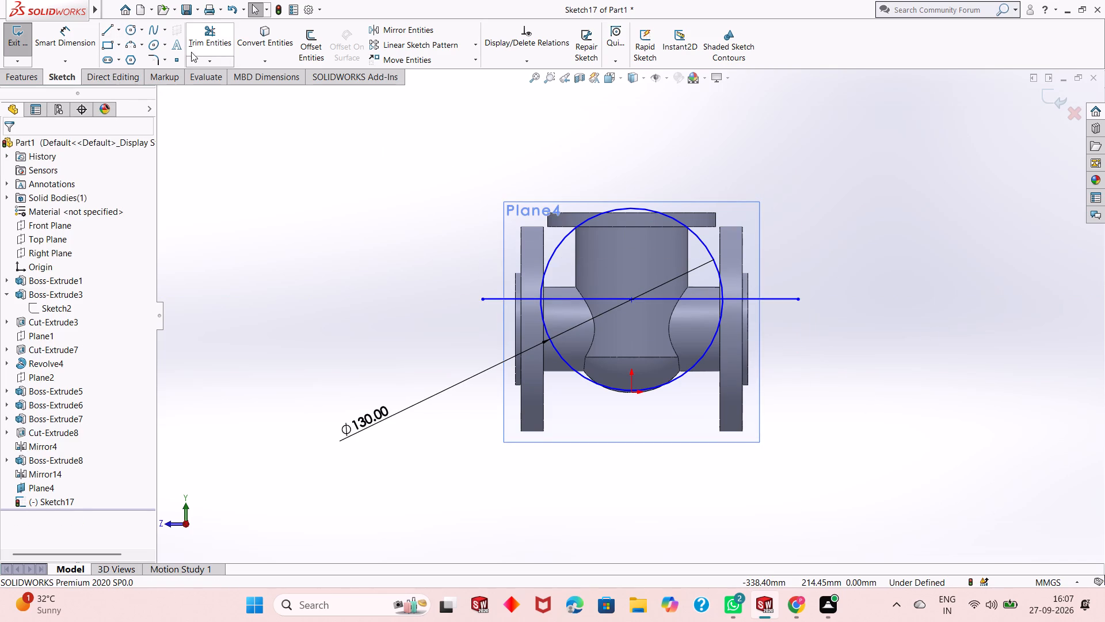
Offset the horizontal centre line 35 mm bi-directionally, with dimensions added.
left_click(313, 42)
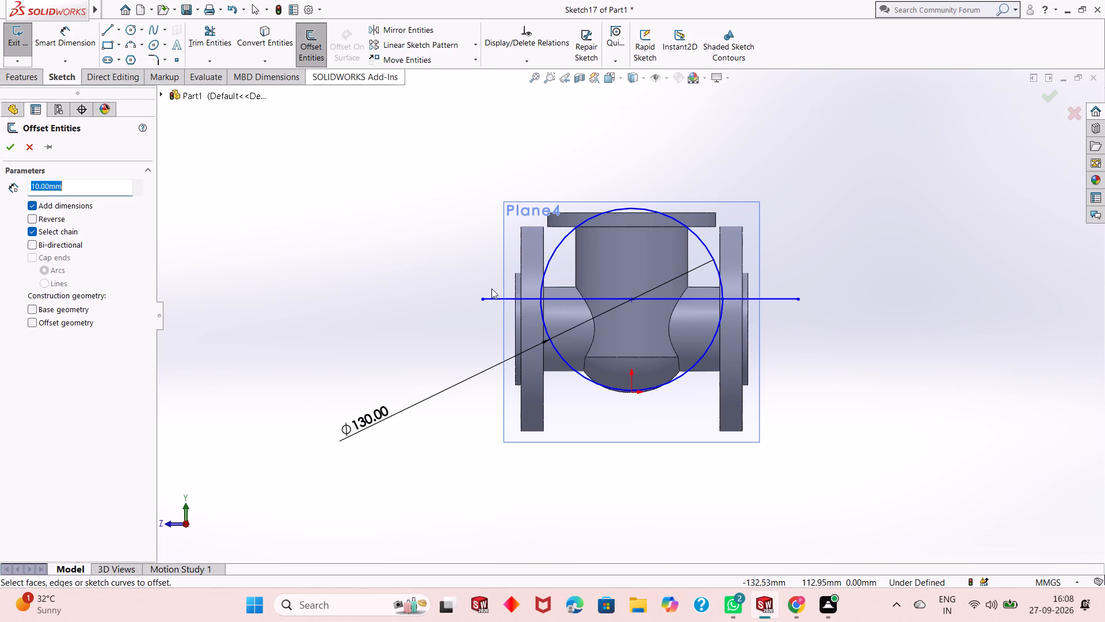
left_click(494, 300)
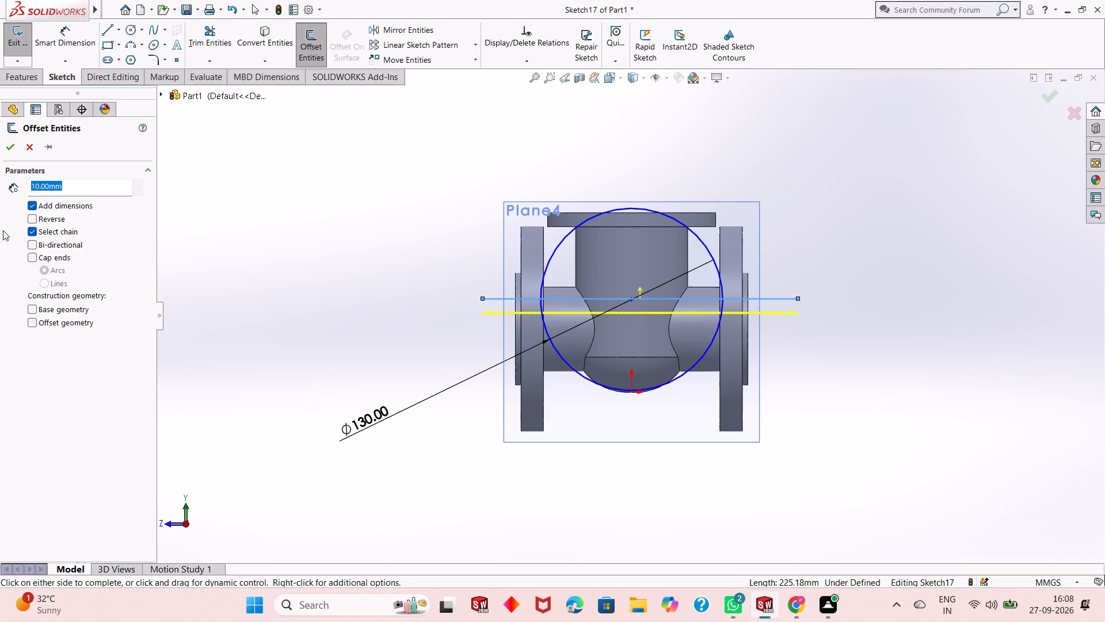
left_click(68, 242)
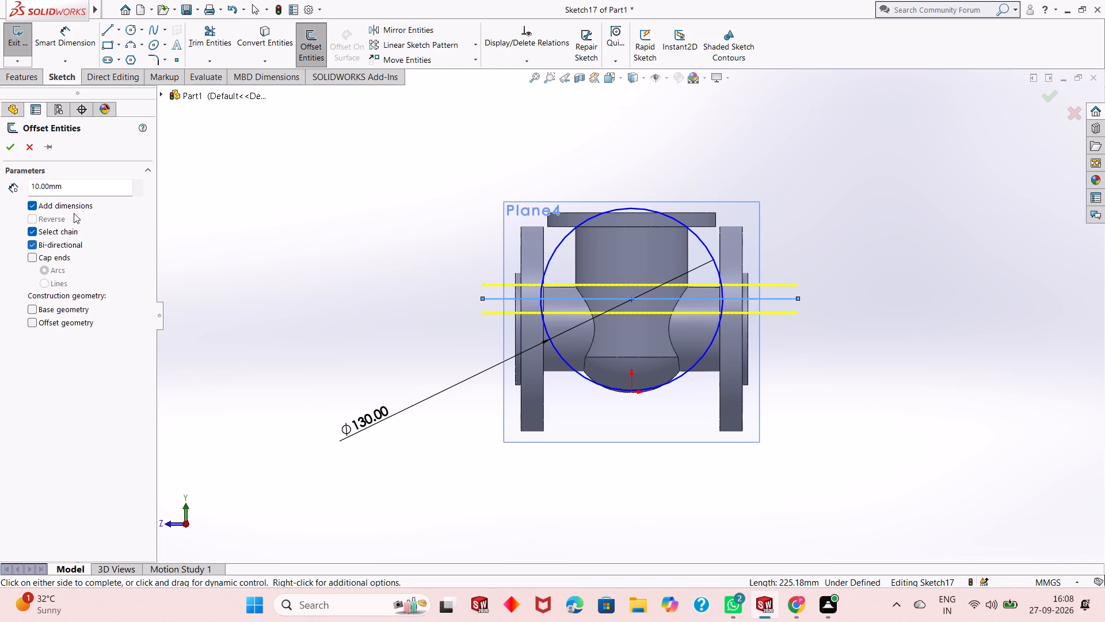
double_click(82, 189)
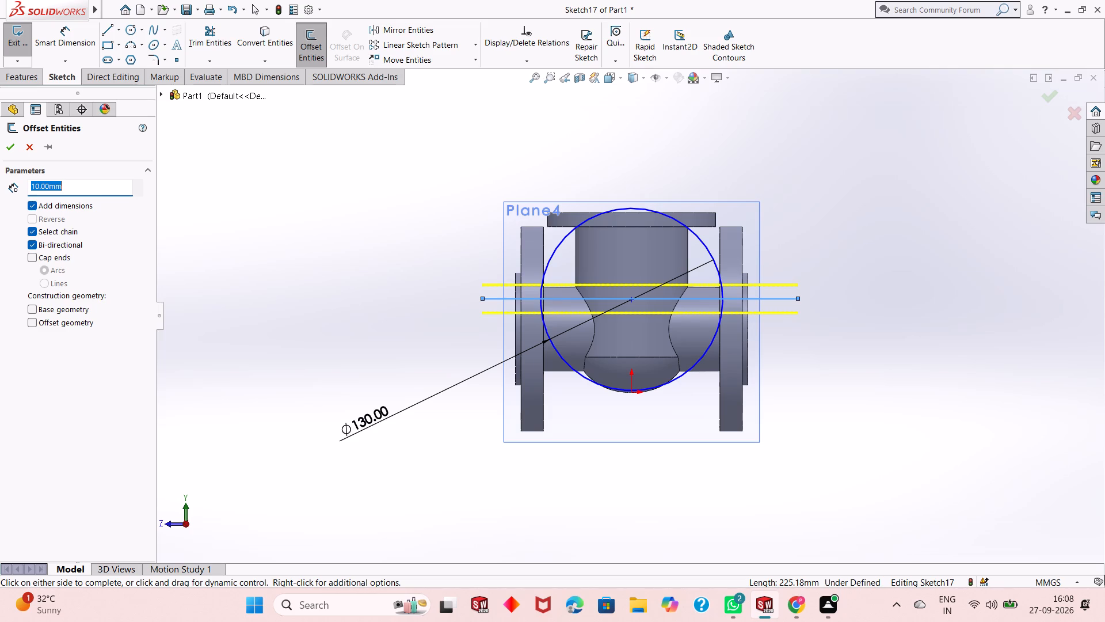
type("70")
key("Return")
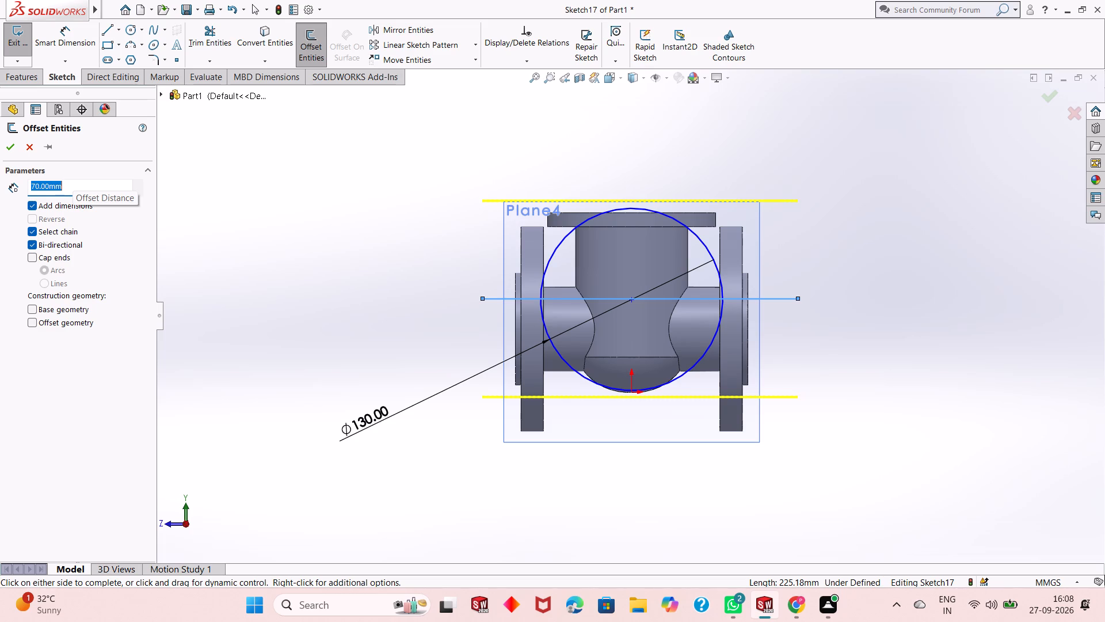
type("35")
key("Return")
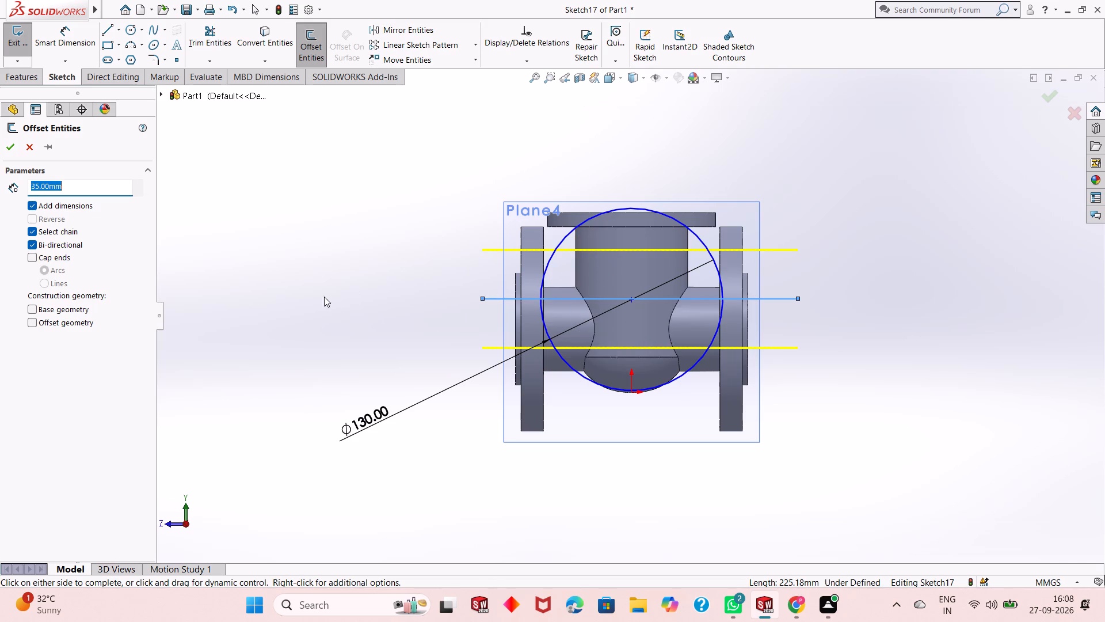
double_click(87, 187)
left_click(11, 151)
scroll(660, 301, "down", 2)
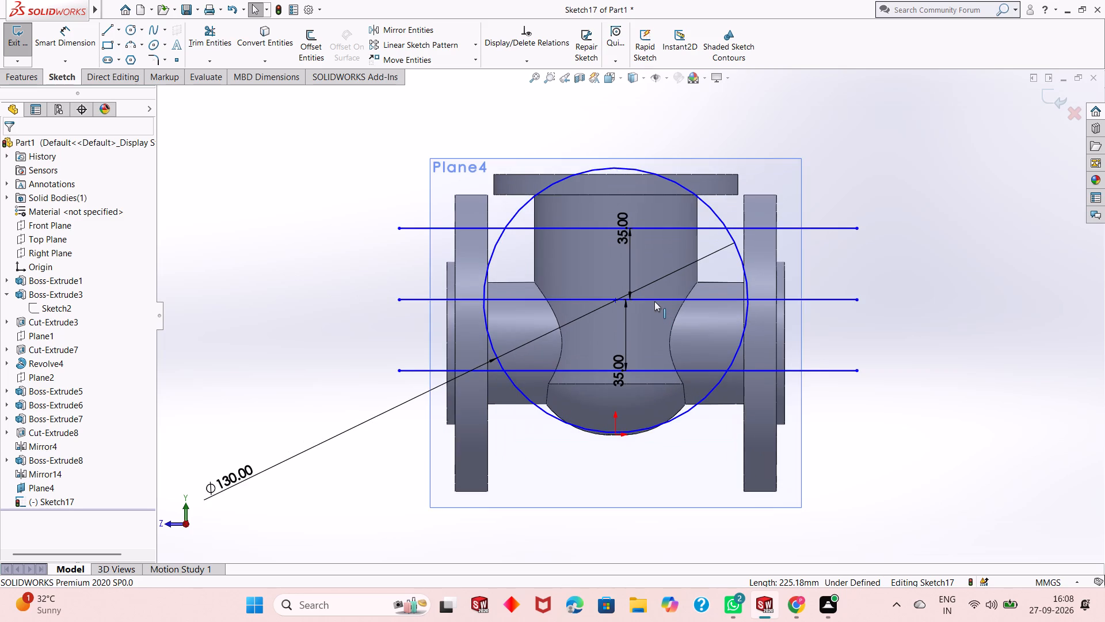
Trim both overhanging ends of the two offset lines and the left overhang of the centre line back to the circle.
scroll(633, 301, "up", 1)
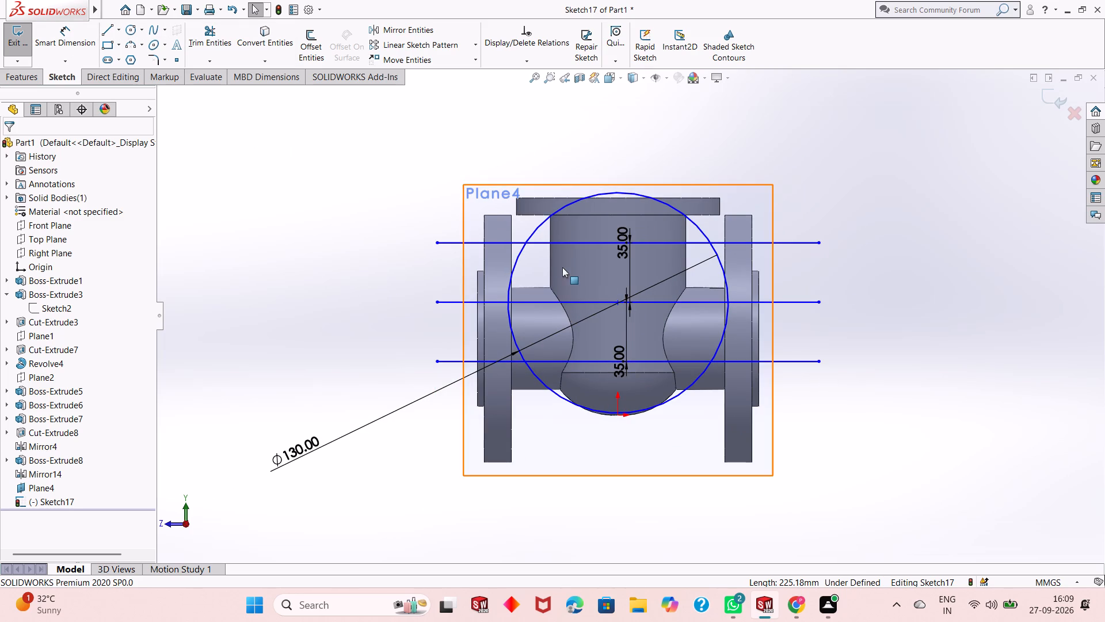
scroll(568, 272, "down", 1)
left_click(207, 39)
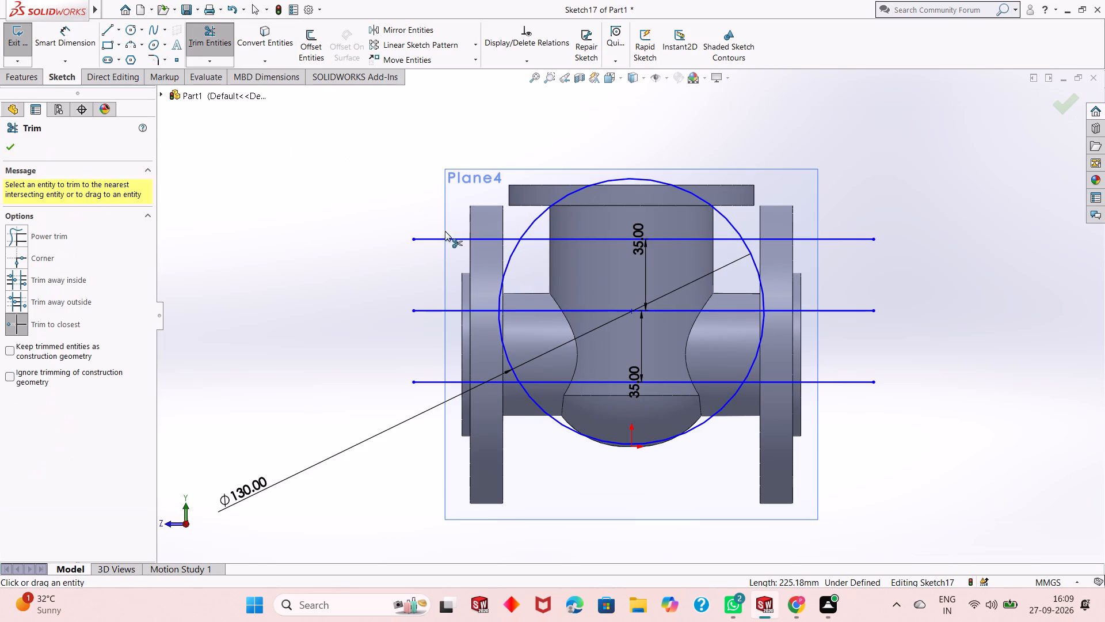
left_click(454, 236)
left_click(458, 311)
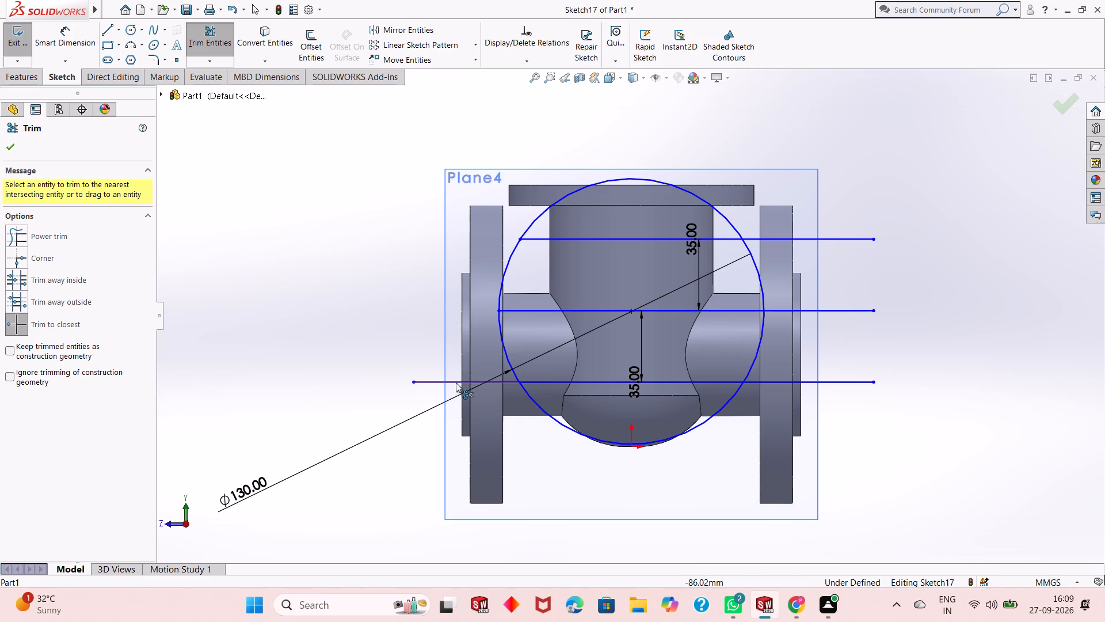
left_click(455, 383)
left_click(840, 384)
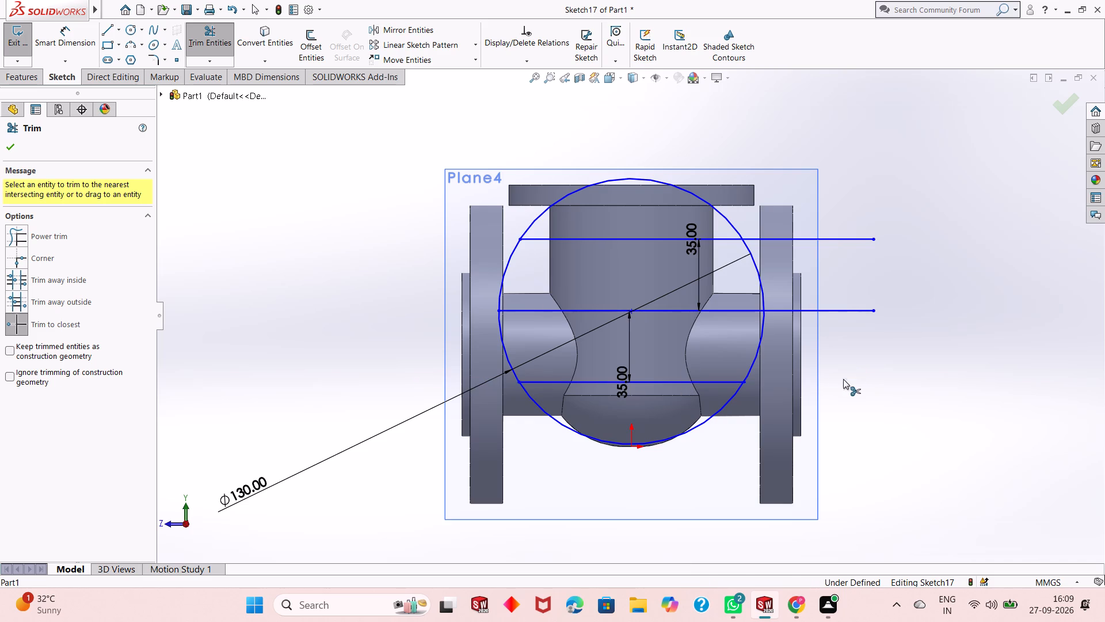
left_click(840, 239)
right_click(840, 239)
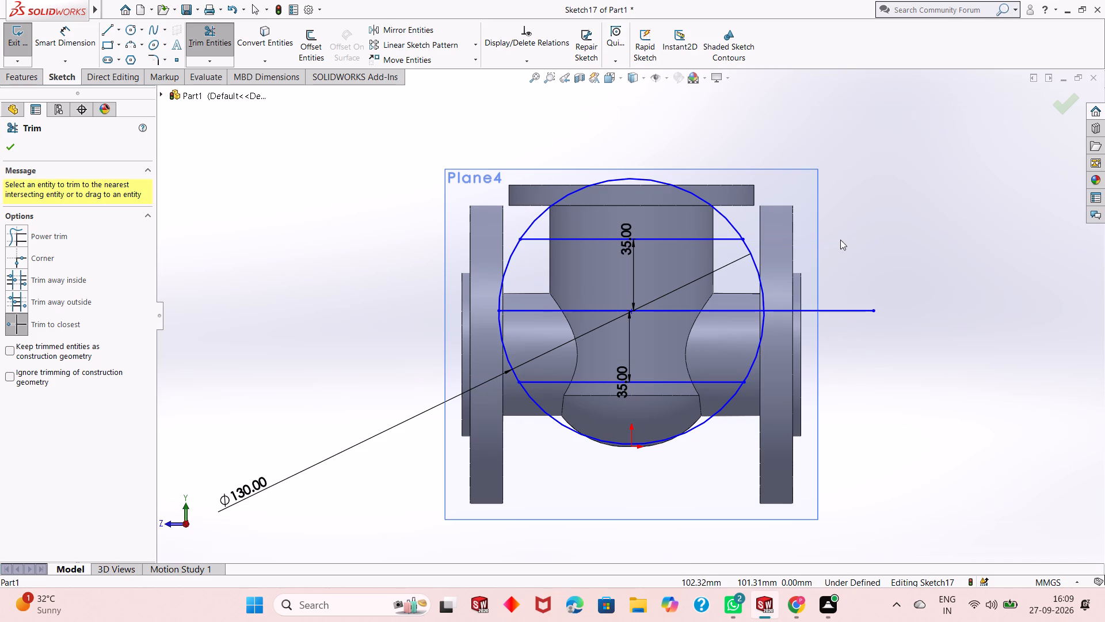
left_click(876, 200)
Trim away the circle's top and bottom arcs beyond the two offset lines to form a flat-sided profile.
left_click(645, 179)
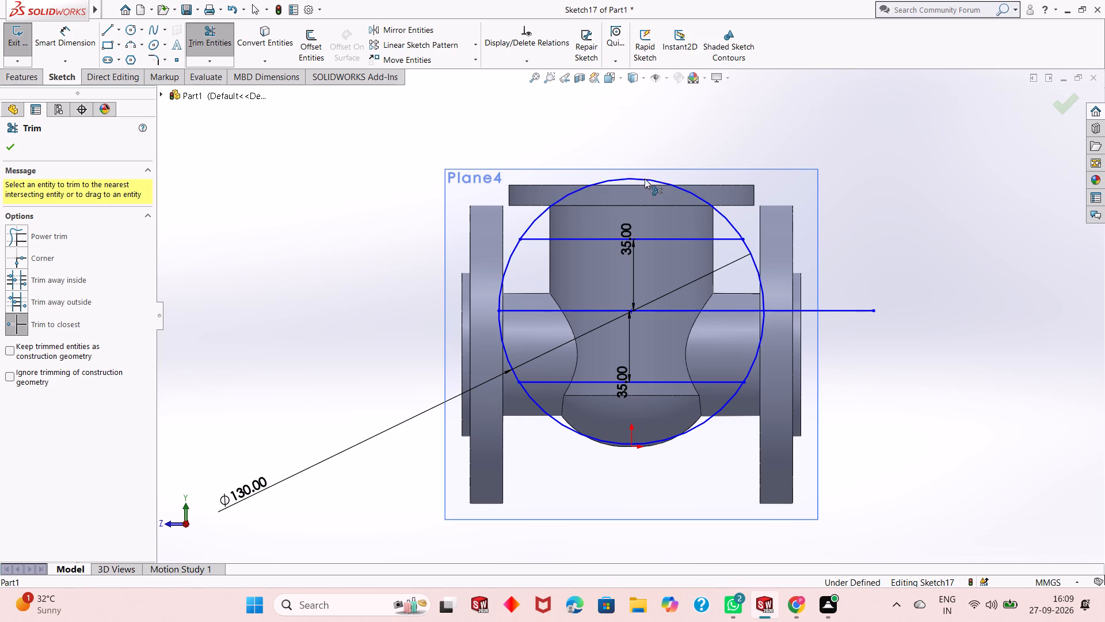
left_click(620, 446)
right_click(853, 234)
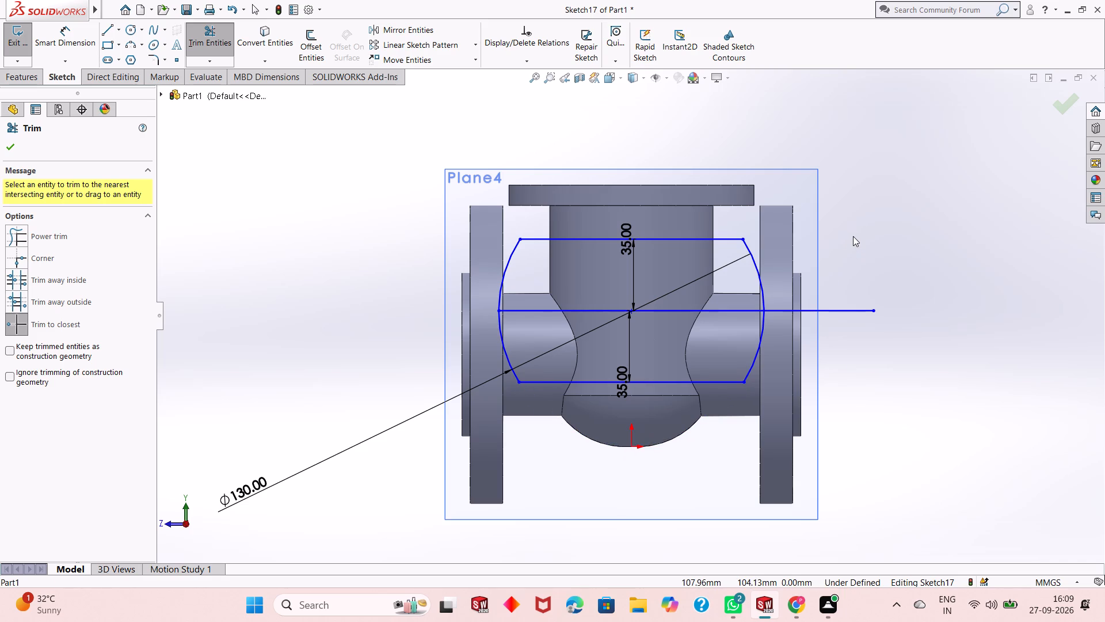
left_click(889, 270)
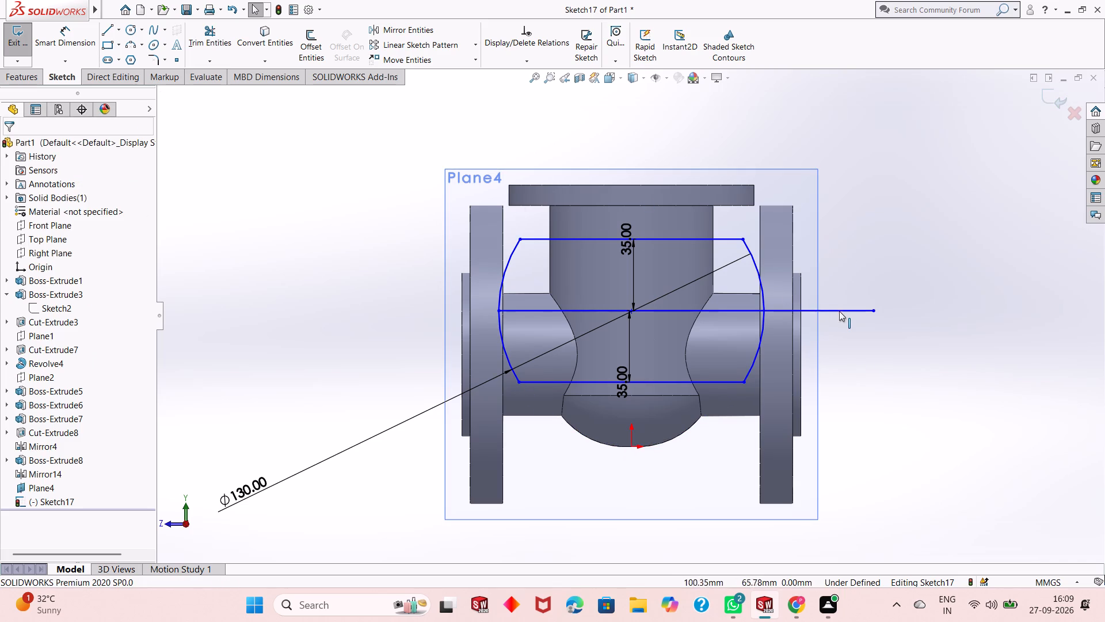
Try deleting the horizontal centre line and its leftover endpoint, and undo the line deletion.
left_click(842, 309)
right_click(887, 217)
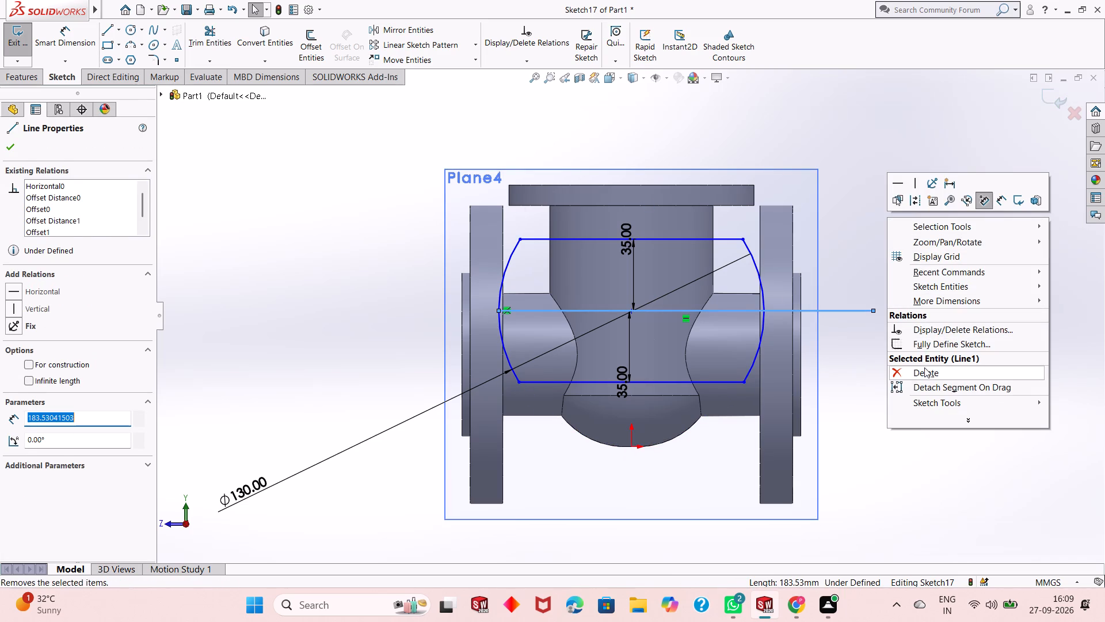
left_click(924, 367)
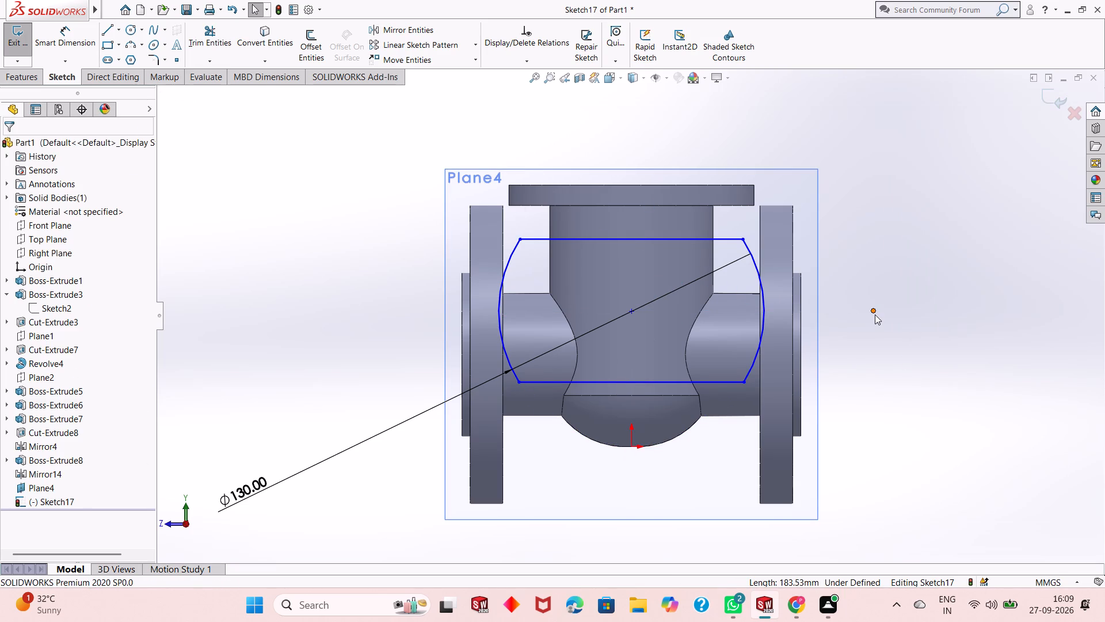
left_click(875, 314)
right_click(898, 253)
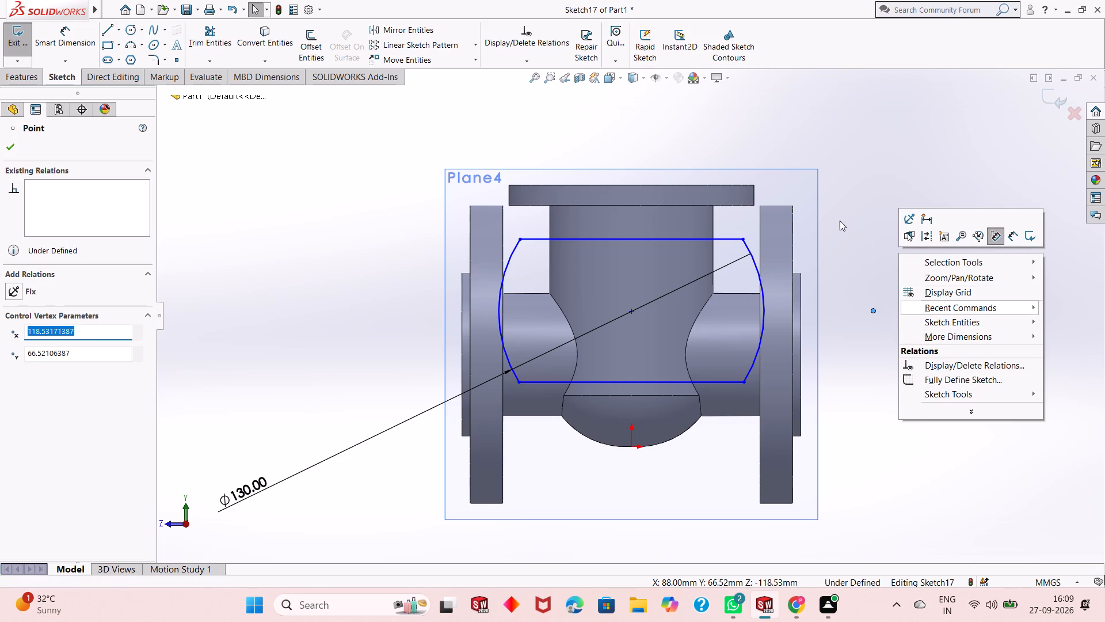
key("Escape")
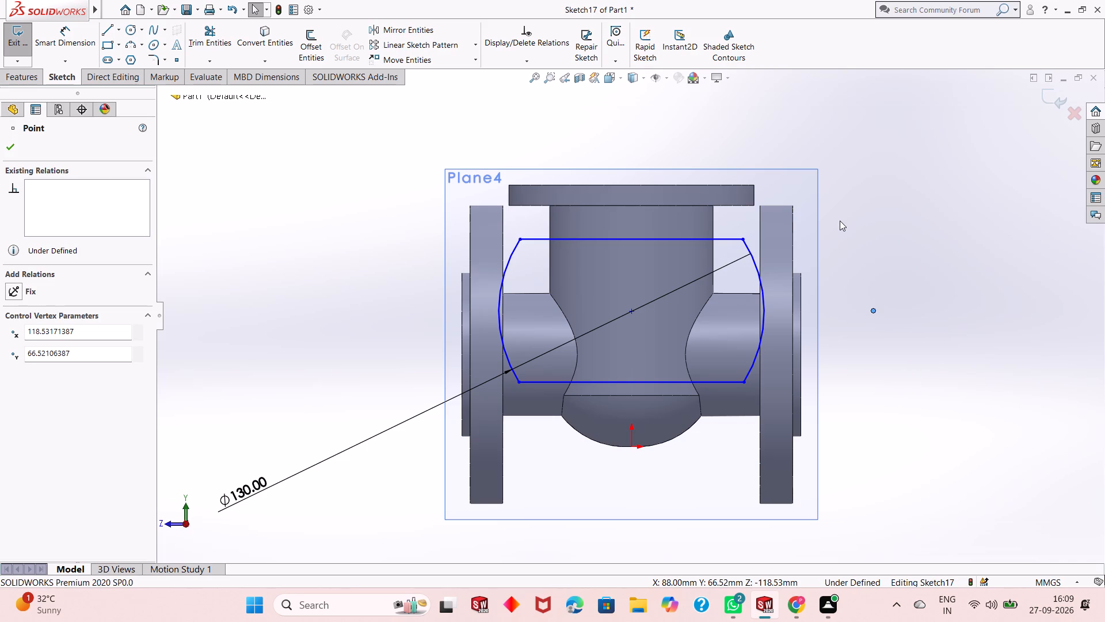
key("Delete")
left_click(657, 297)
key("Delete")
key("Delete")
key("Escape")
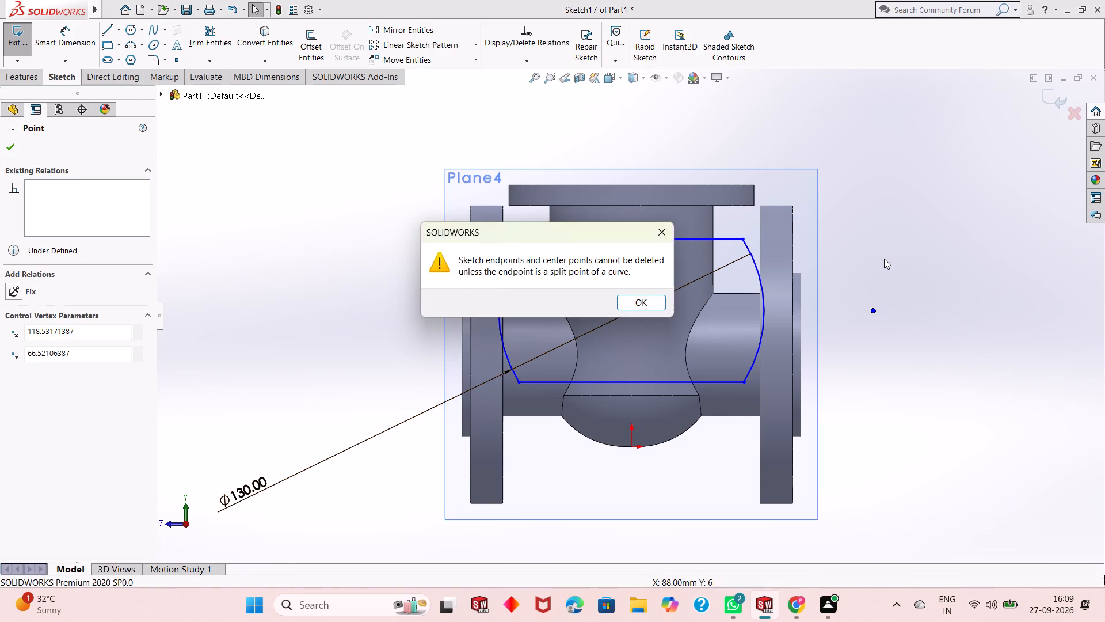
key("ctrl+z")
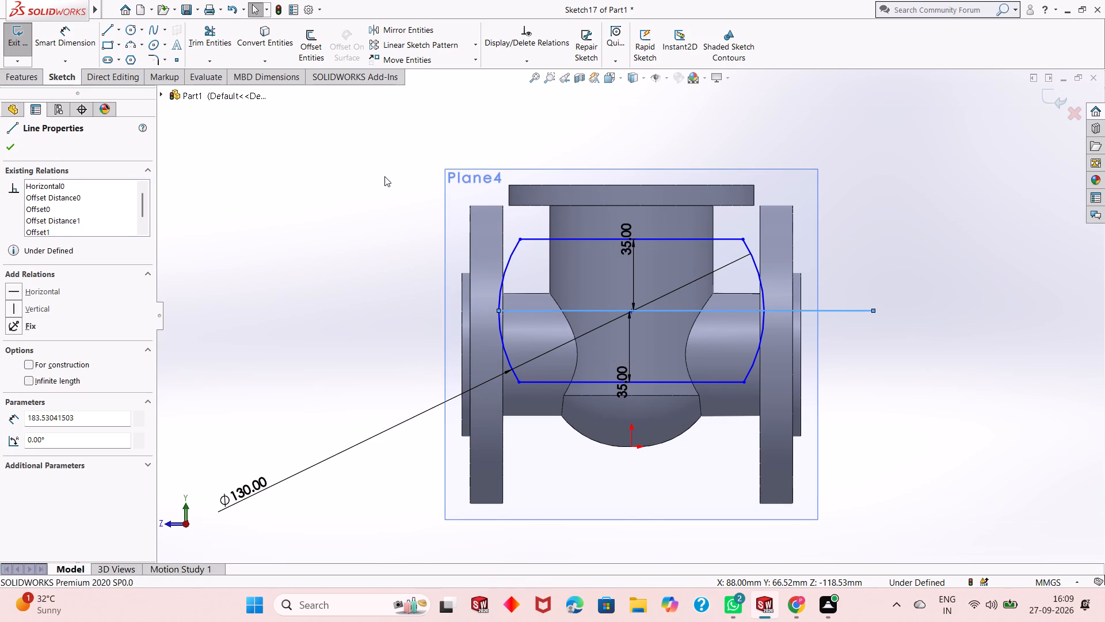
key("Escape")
Trim away the horizontal centre line completely, both its overhang outside the profile and the portion inside.
left_click(205, 44)
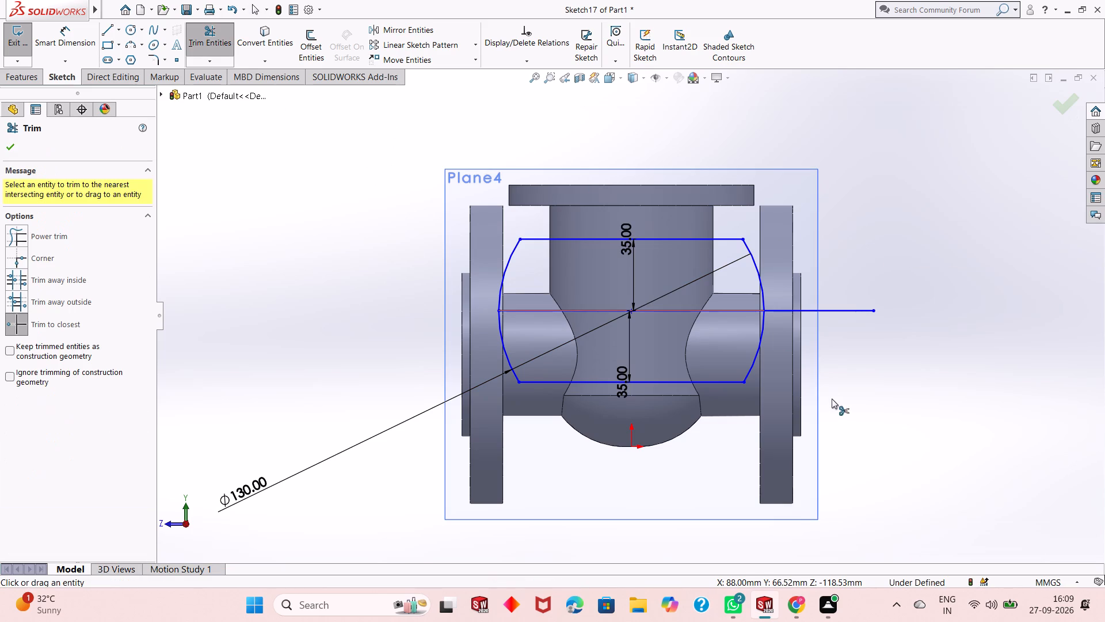
left_click(861, 311)
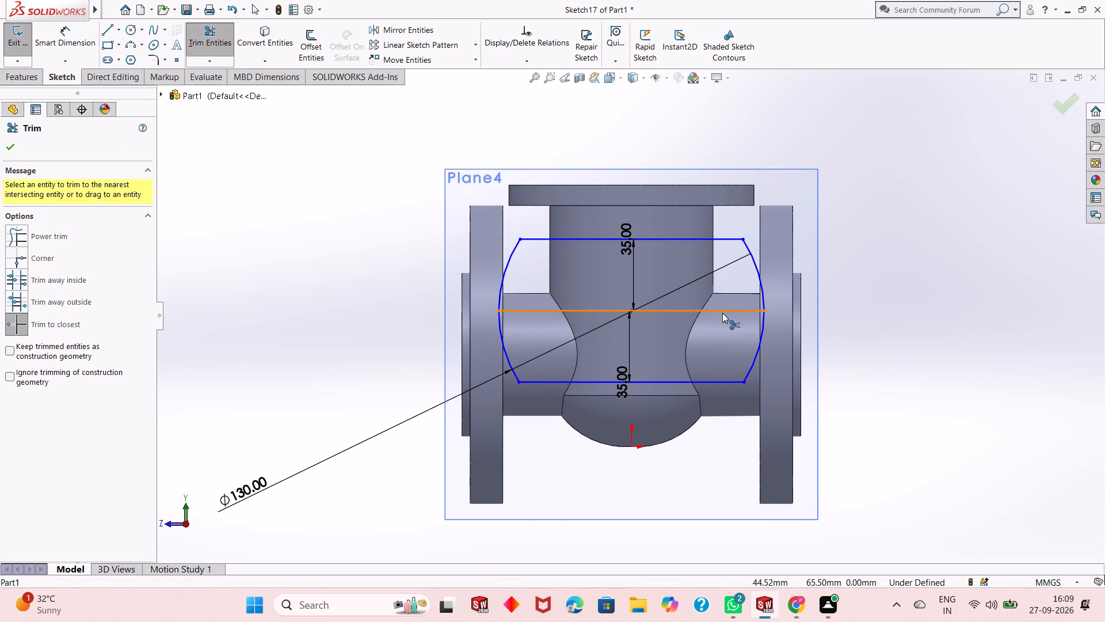
left_click(722, 313)
right_click(886, 290)
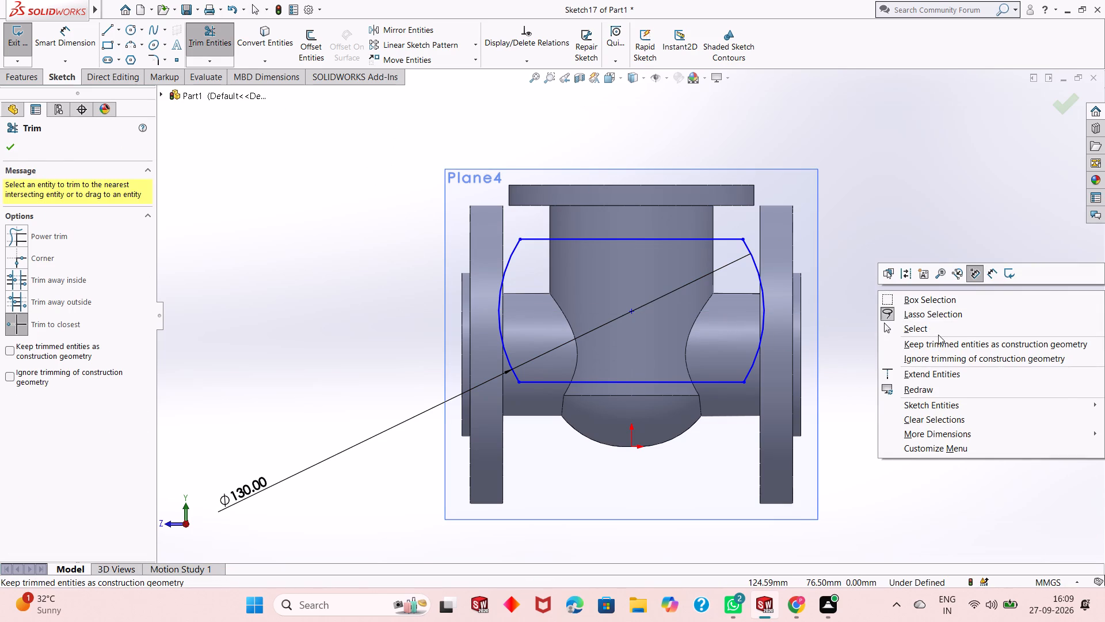
left_click(939, 333)
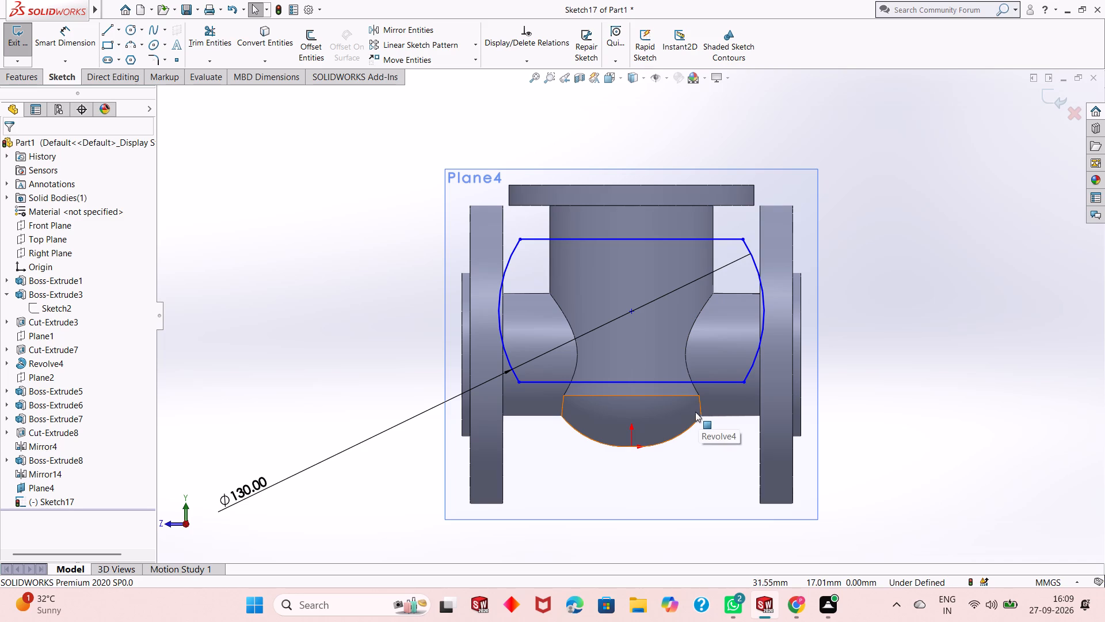
Apply 5 mm sketch fillets to all four corners where the horizontal lines meet the side arcs.
scroll(543, 373, "down", 2)
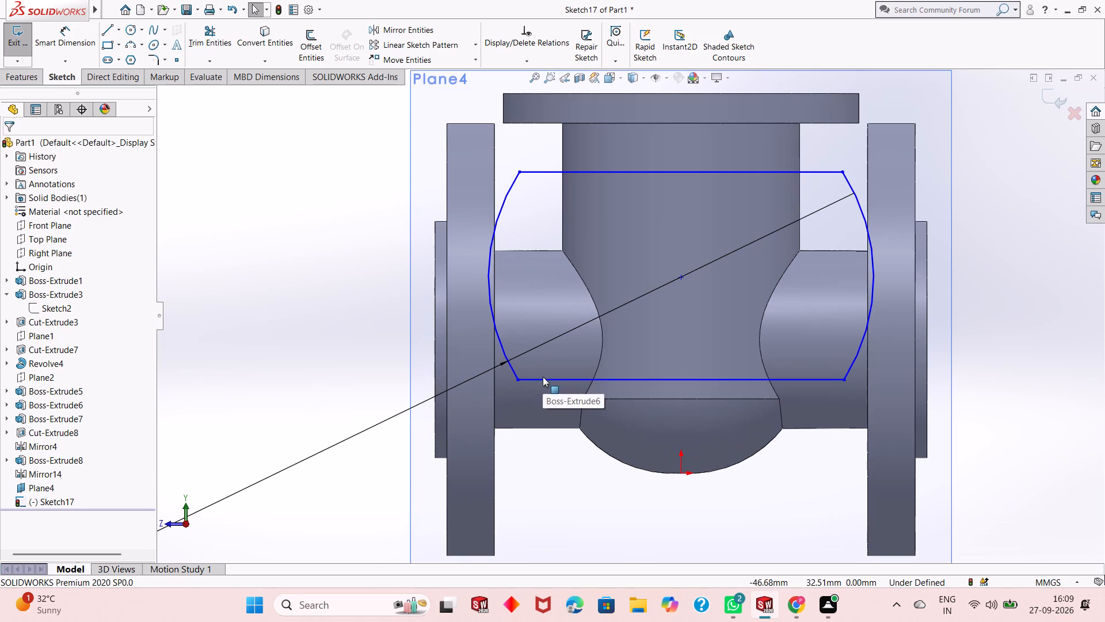
scroll(543, 377, "down", 1)
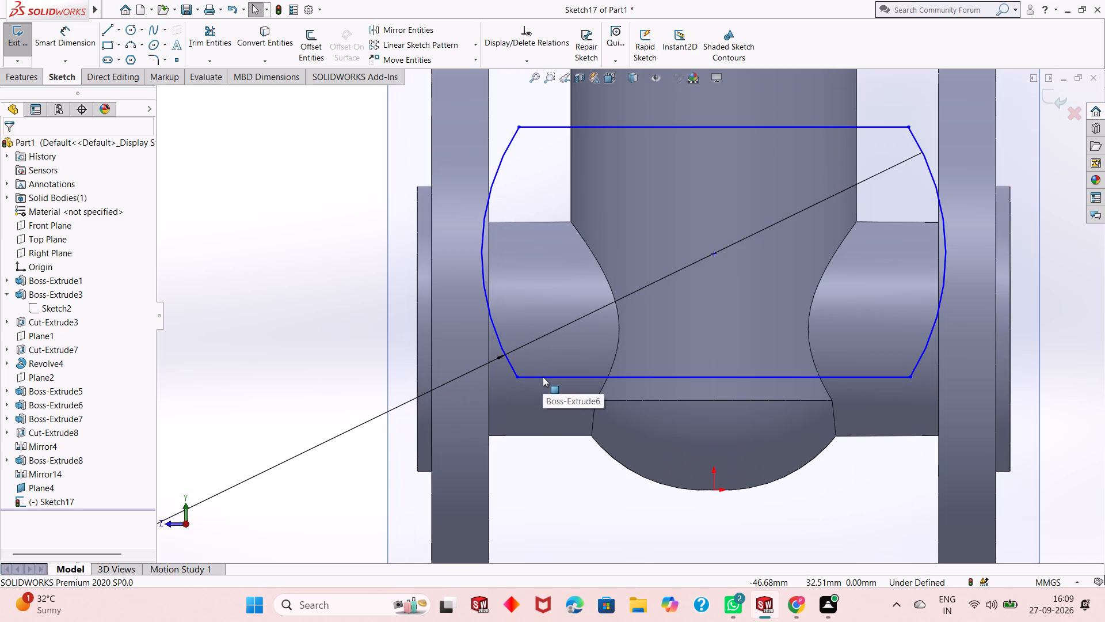
scroll(543, 377, "down", 1)
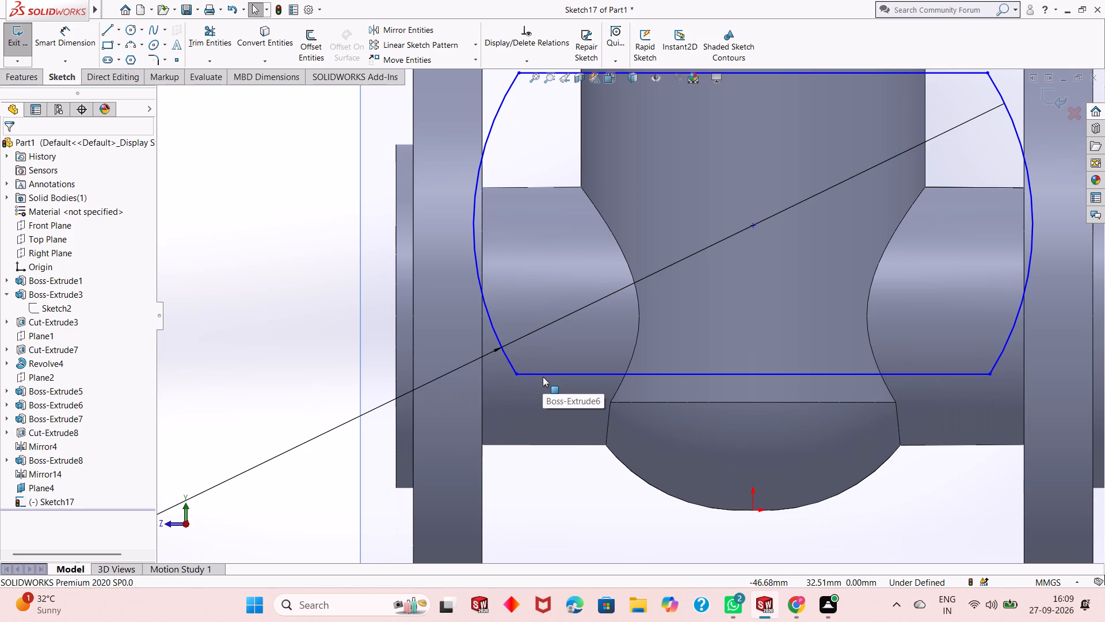
scroll(541, 370, "up", 2)
scroll(711, 169, "down", 1)
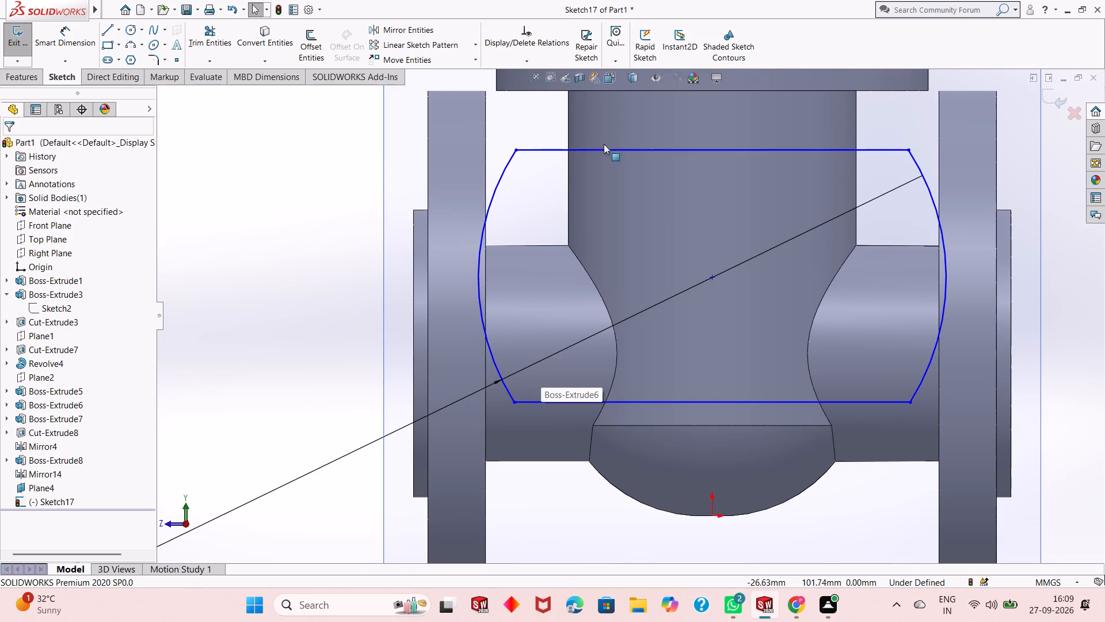
left_click(155, 63)
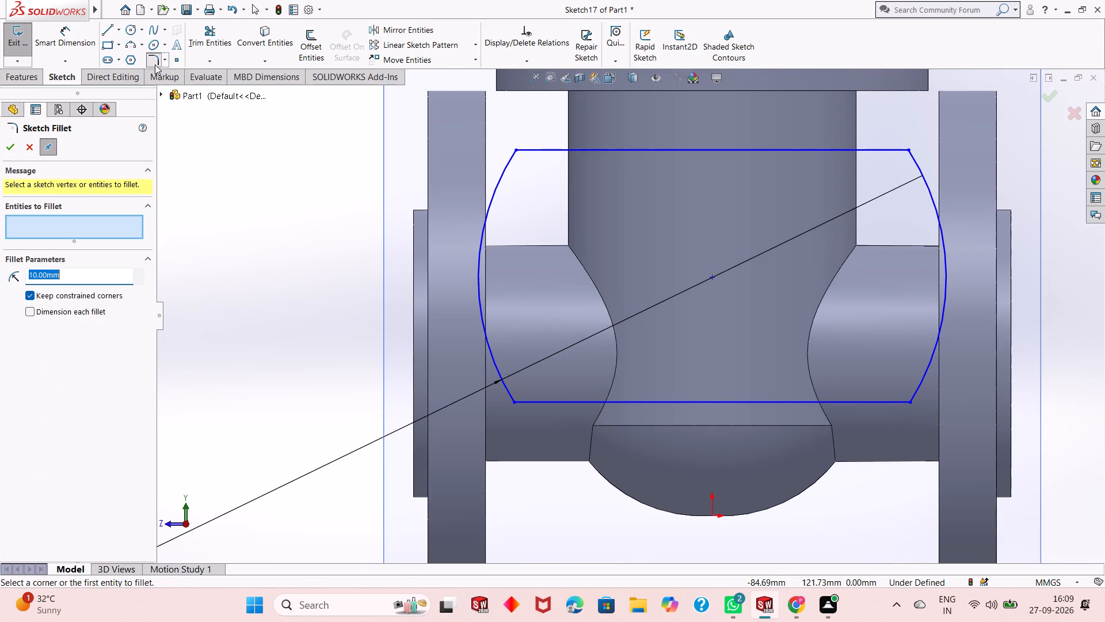
key("5")
key("Return")
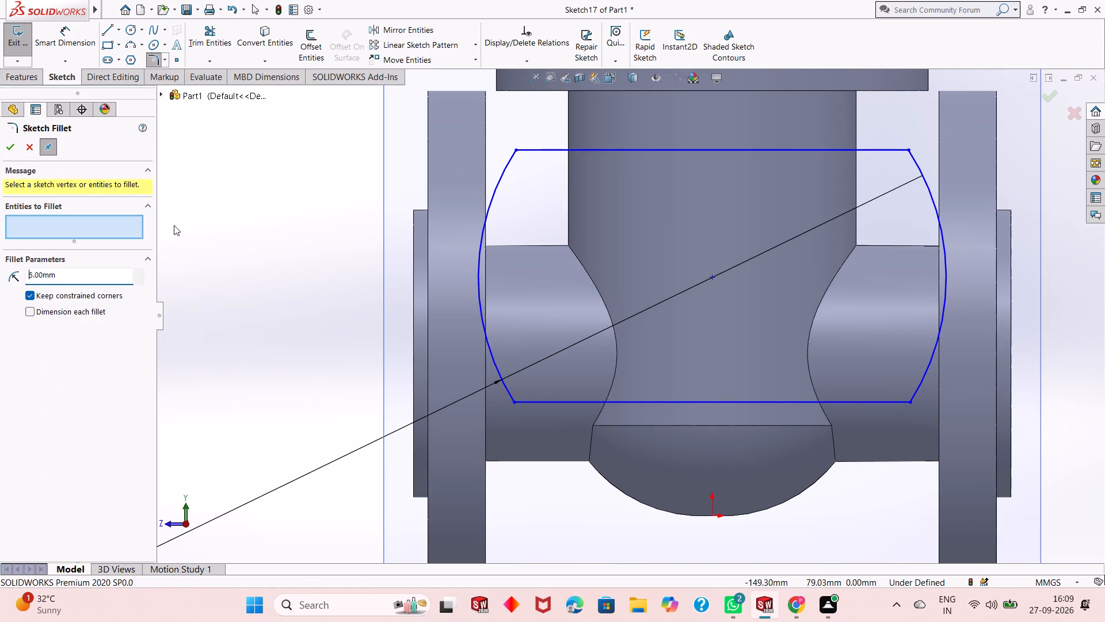
left_click(511, 163)
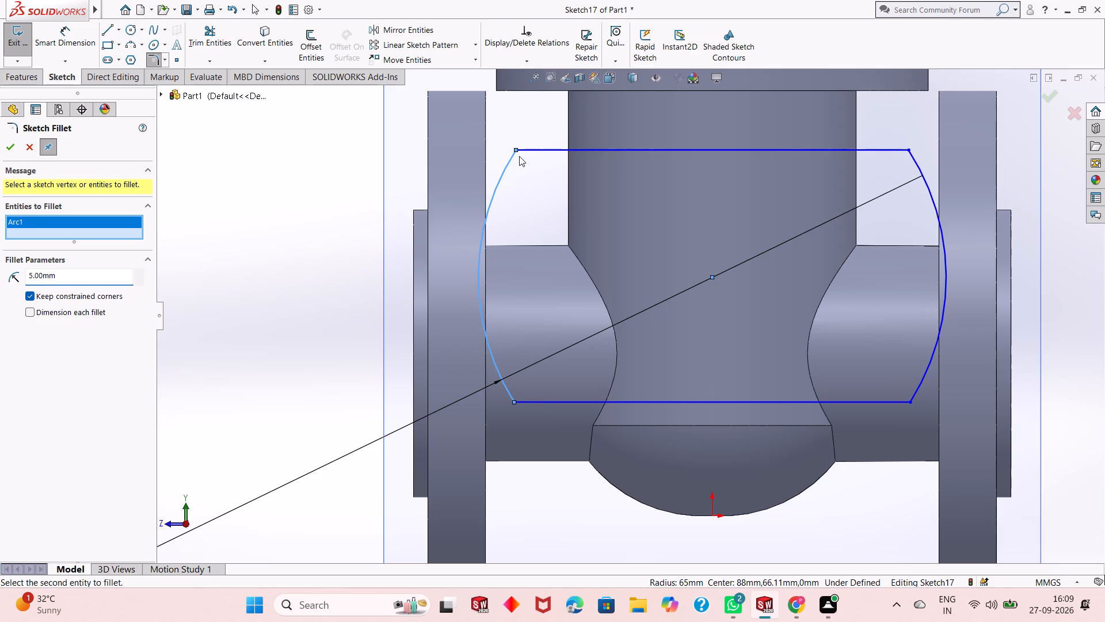
left_click(532, 151)
left_click(896, 151)
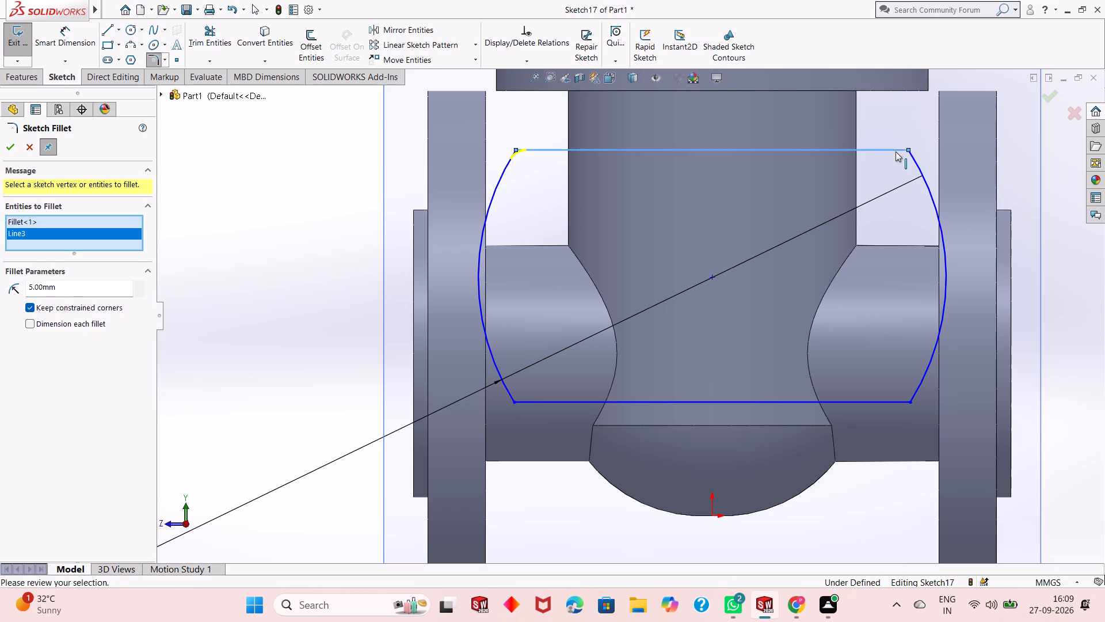
left_click(915, 162)
left_click(896, 404)
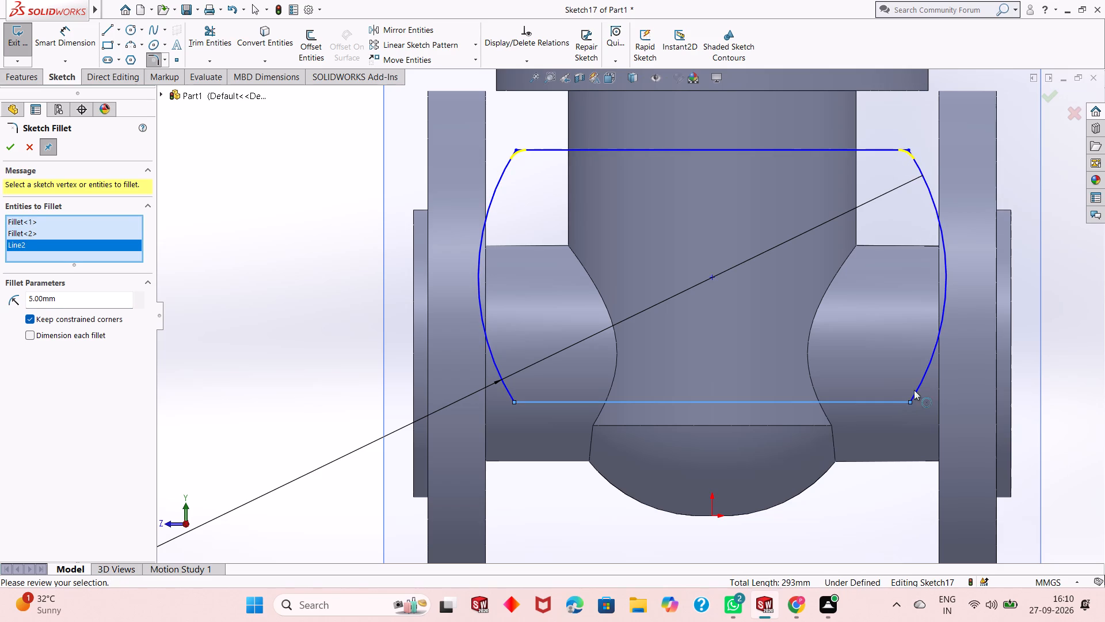
left_click(920, 386)
left_click(505, 381)
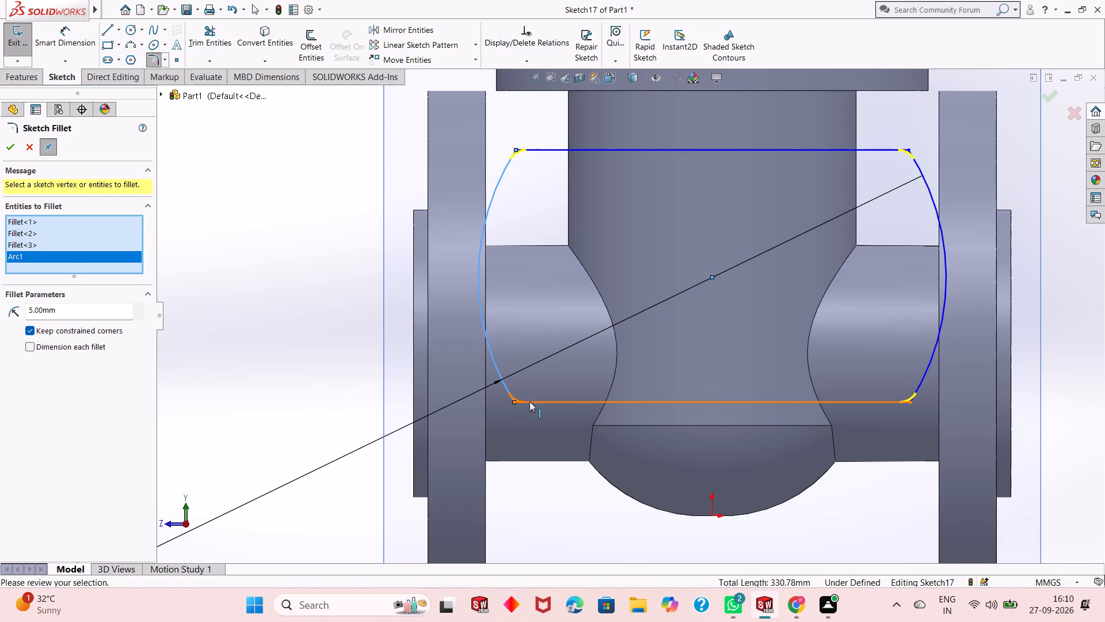
left_click(529, 401)
left_click(6, 149)
right_click(128, 154)
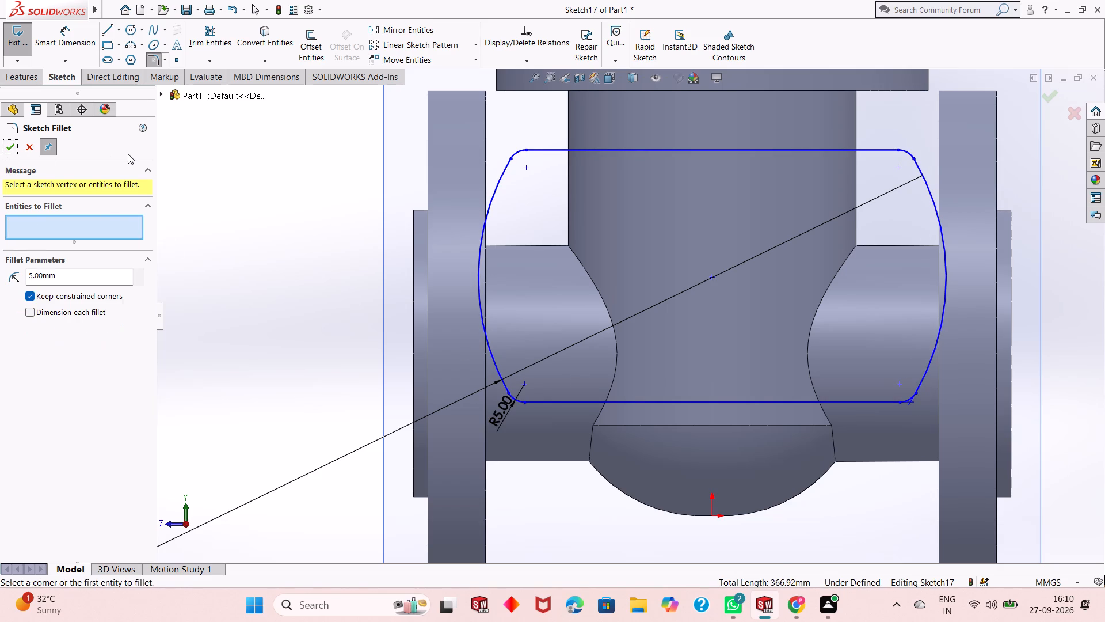
left_click(7, 149)
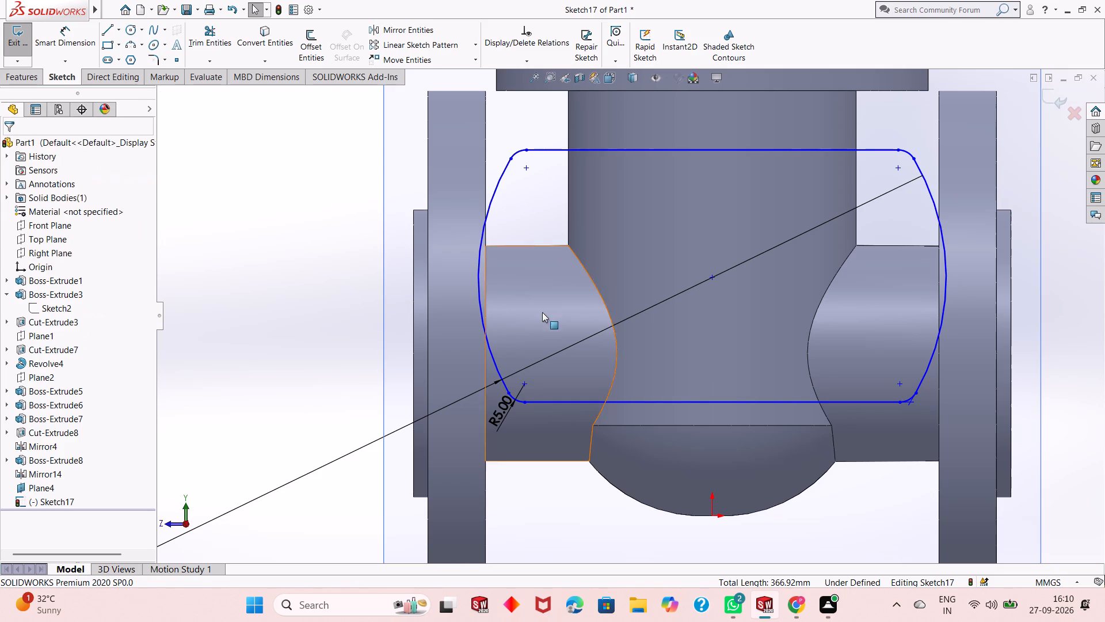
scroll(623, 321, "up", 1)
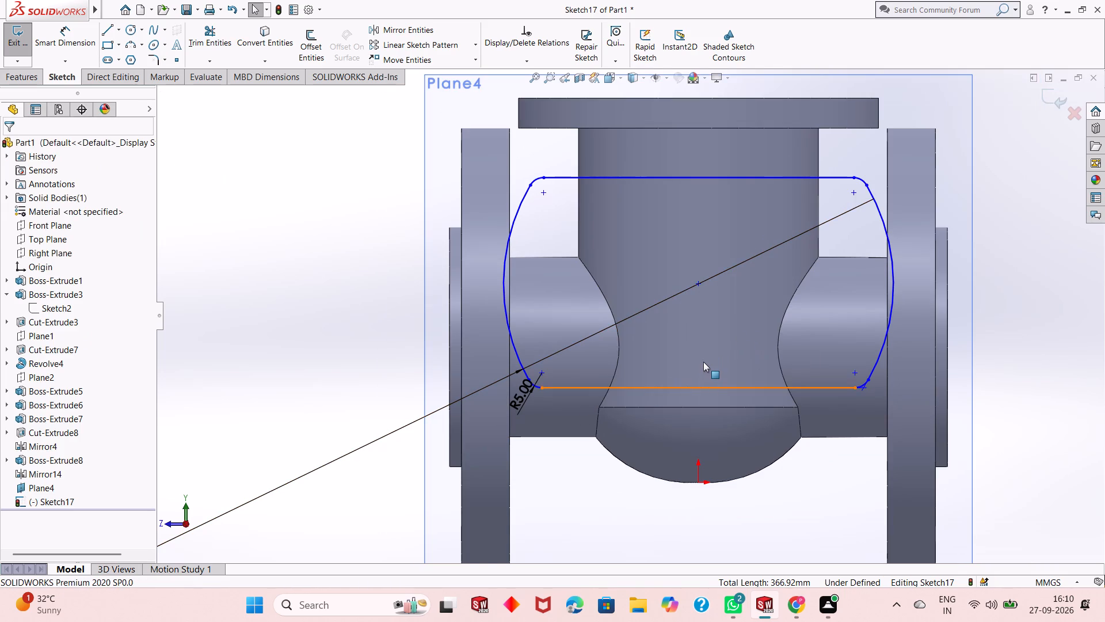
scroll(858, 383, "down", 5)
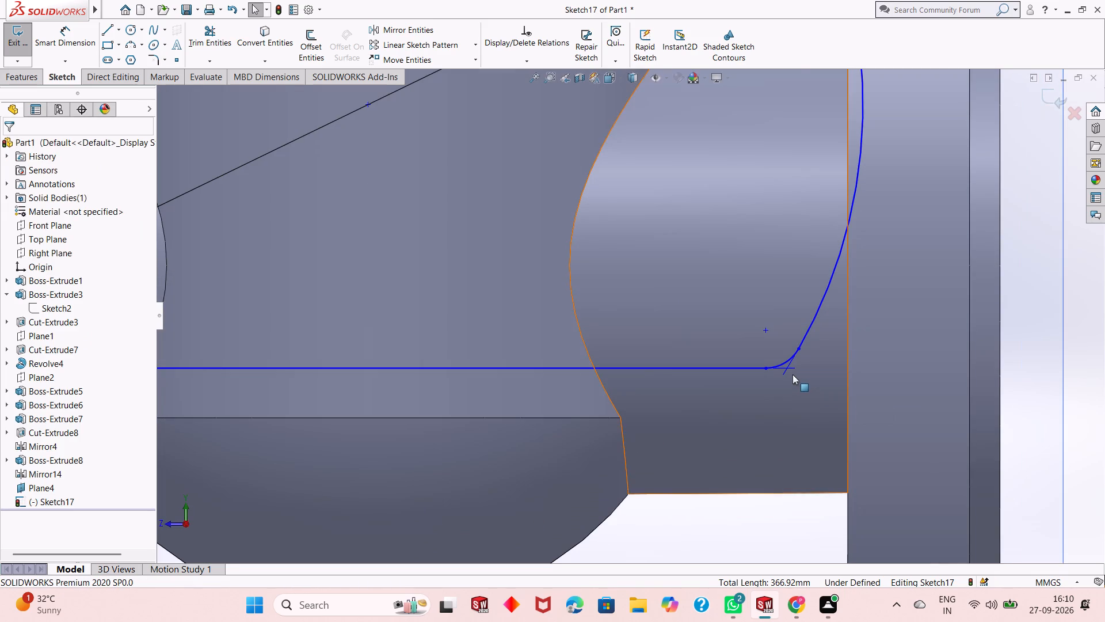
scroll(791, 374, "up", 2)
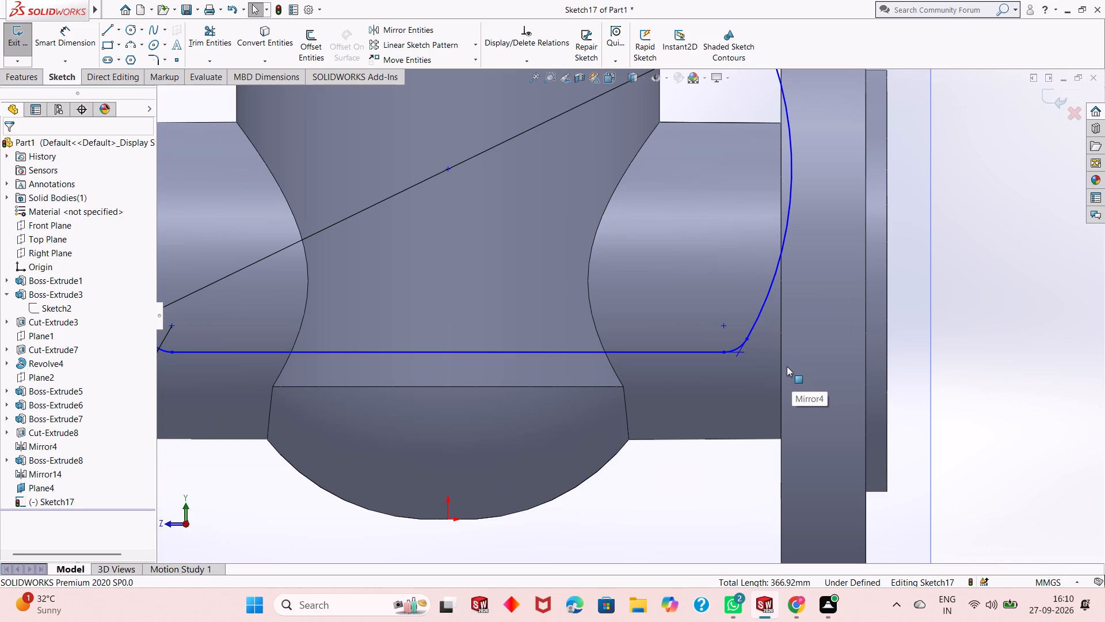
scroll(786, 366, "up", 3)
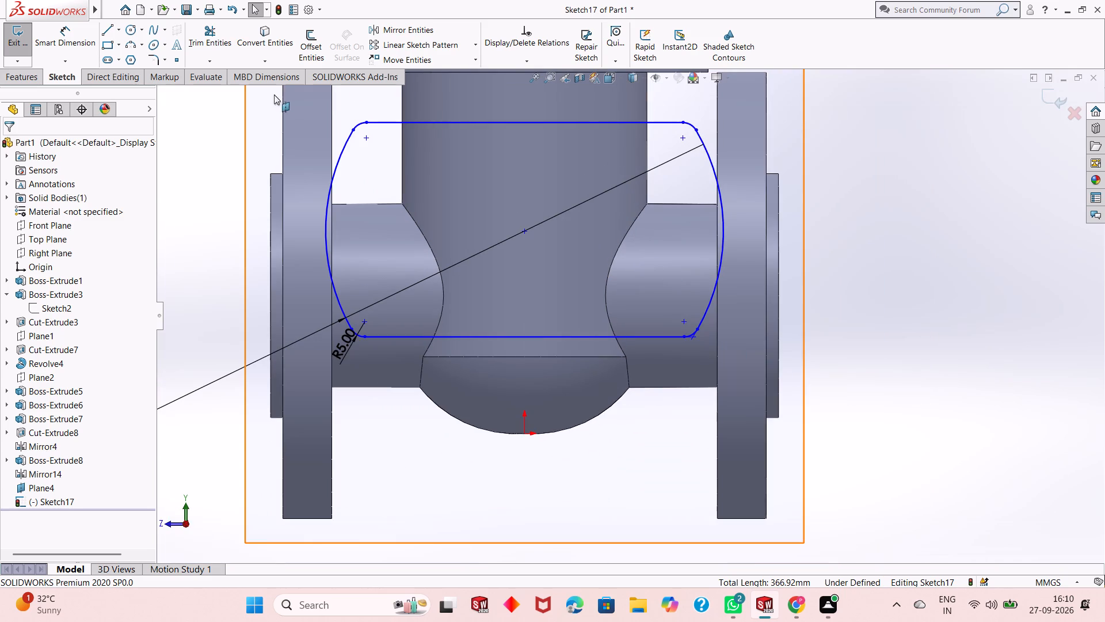
Dimension the vertical distance from the origin to the side arcs' centre point as 70 mm.
left_click(64, 41)
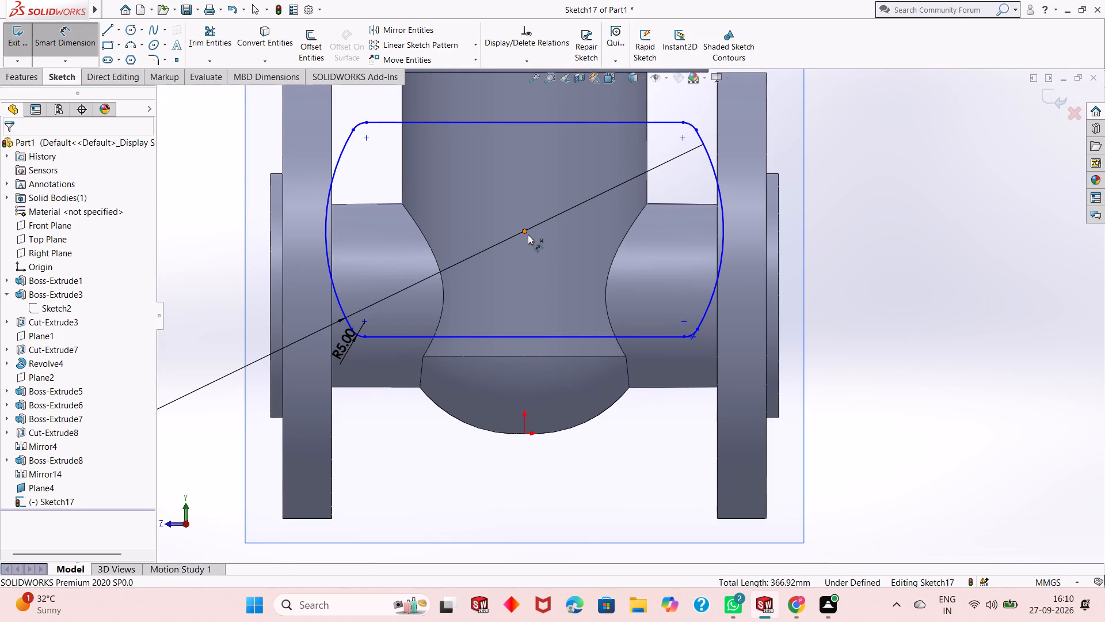
left_click(528, 234)
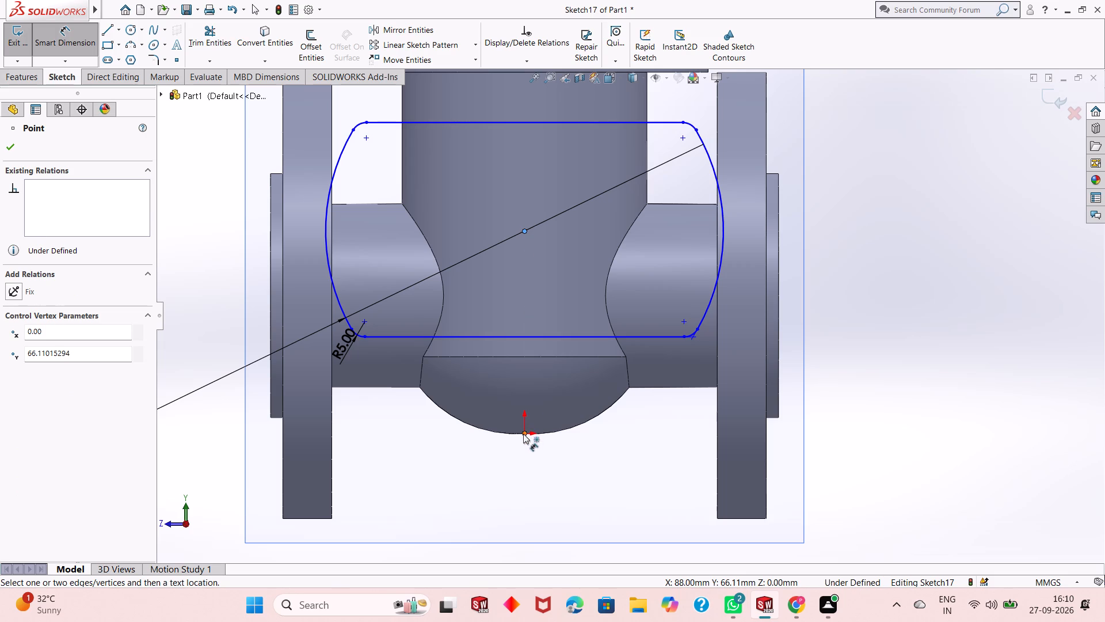
left_click(523, 434)
left_click(939, 408)
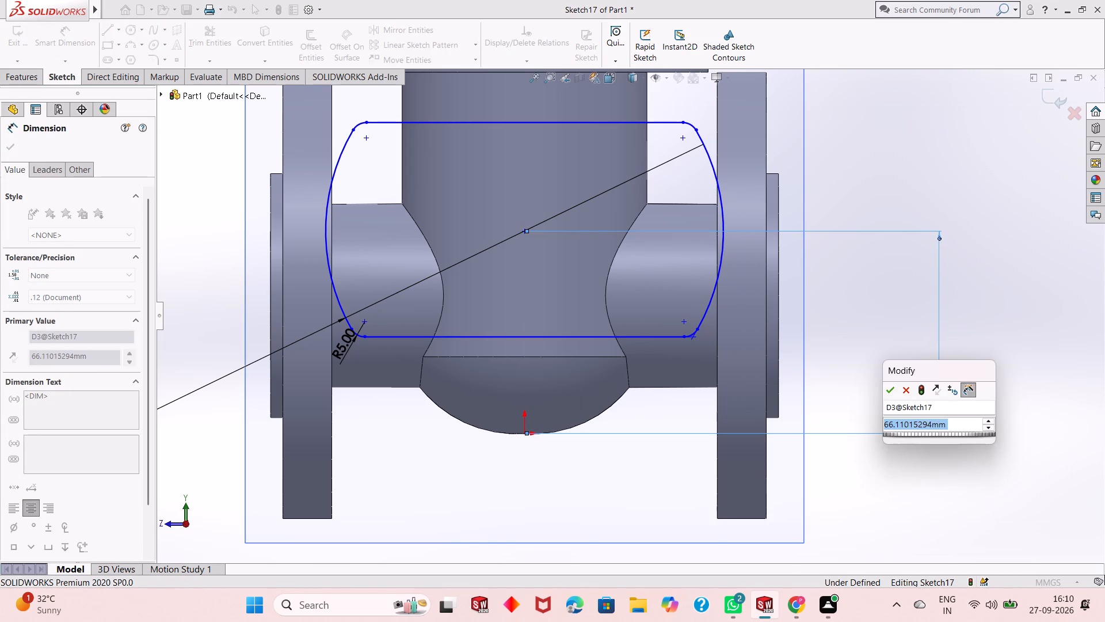
scroll(581, 225, "up", 3)
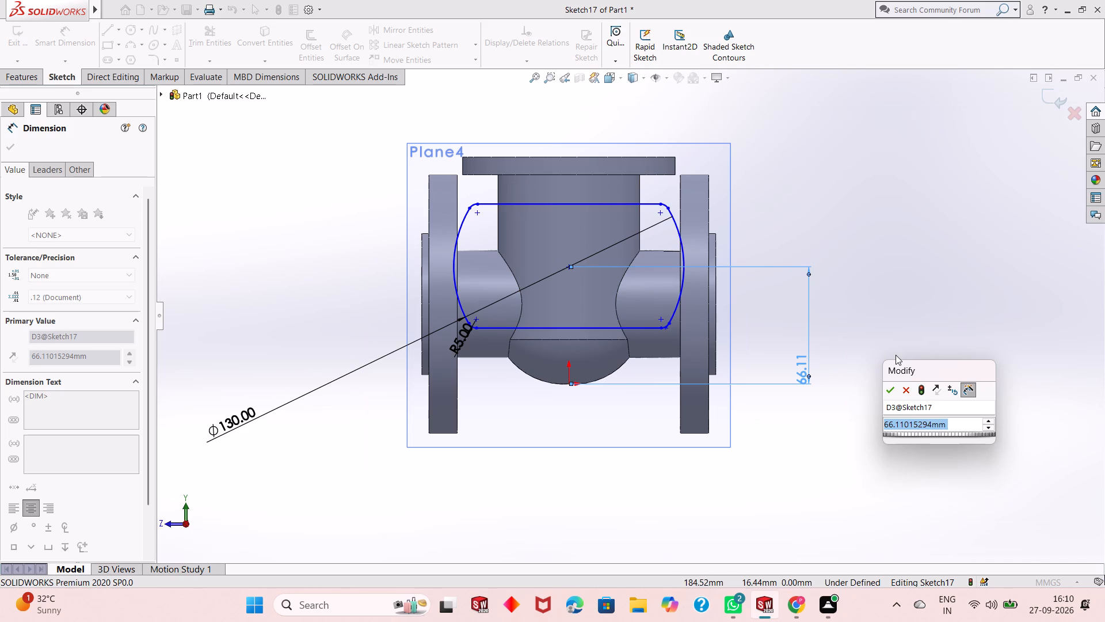
type("70")
key("Return")
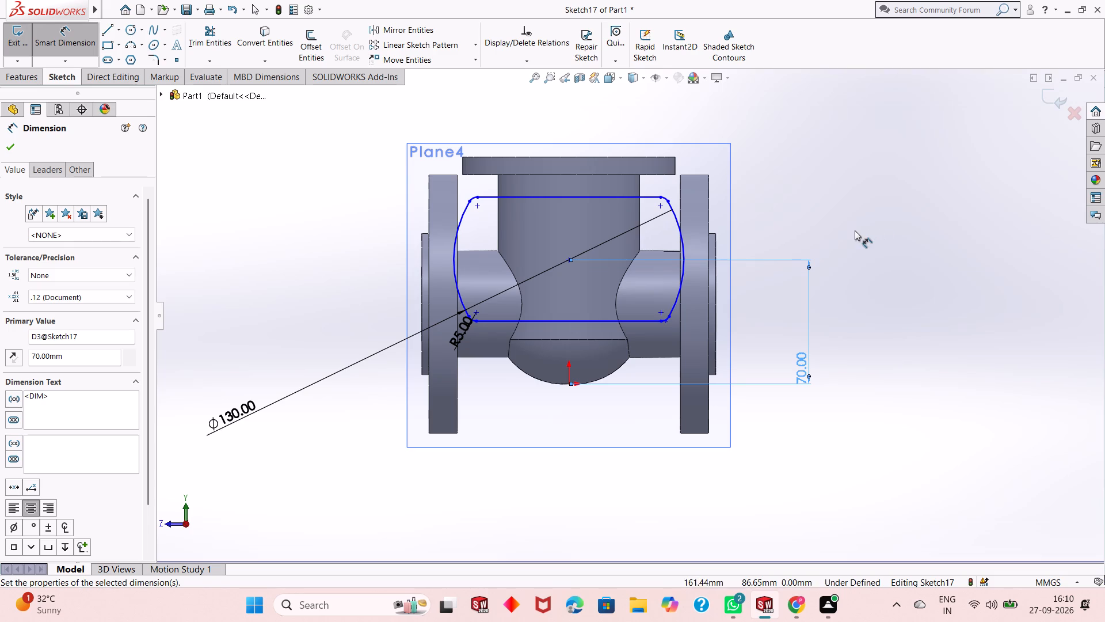
Dimension the horizontal distance from the arcs' centre point to the top flange's upper-left corner, keeping its value.
left_click(566, 260)
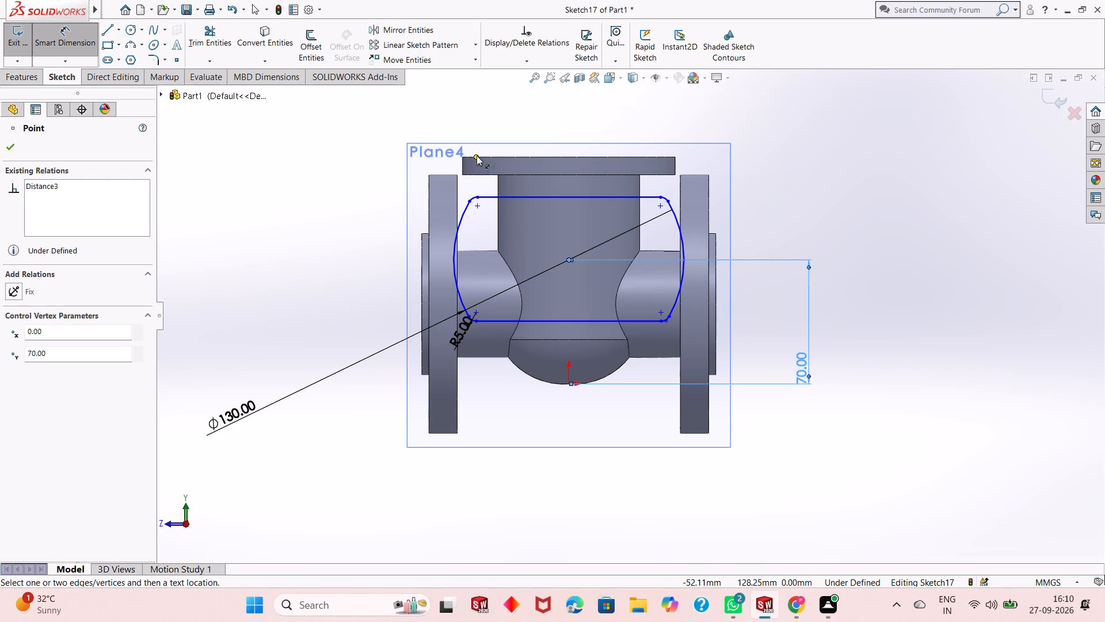
left_click(463, 157)
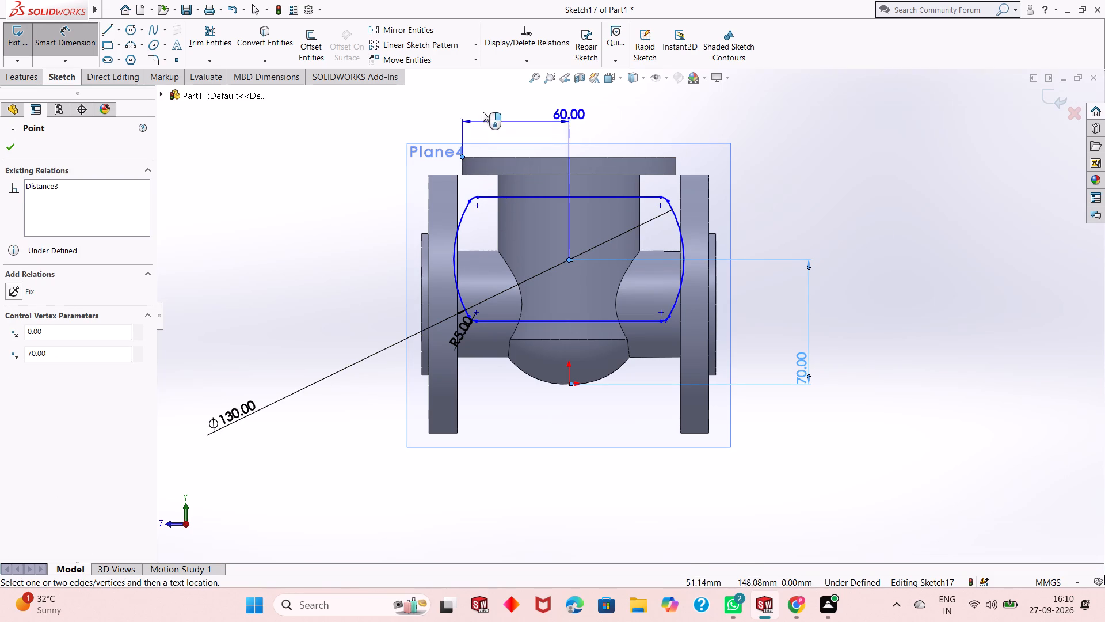
left_click(485, 108)
left_click(436, 93)
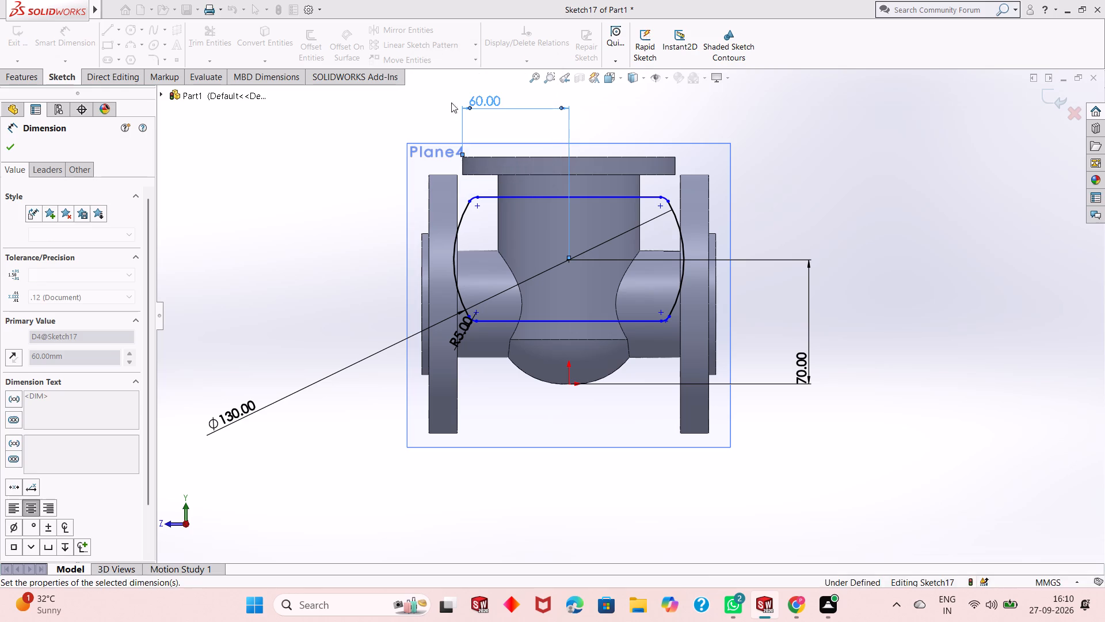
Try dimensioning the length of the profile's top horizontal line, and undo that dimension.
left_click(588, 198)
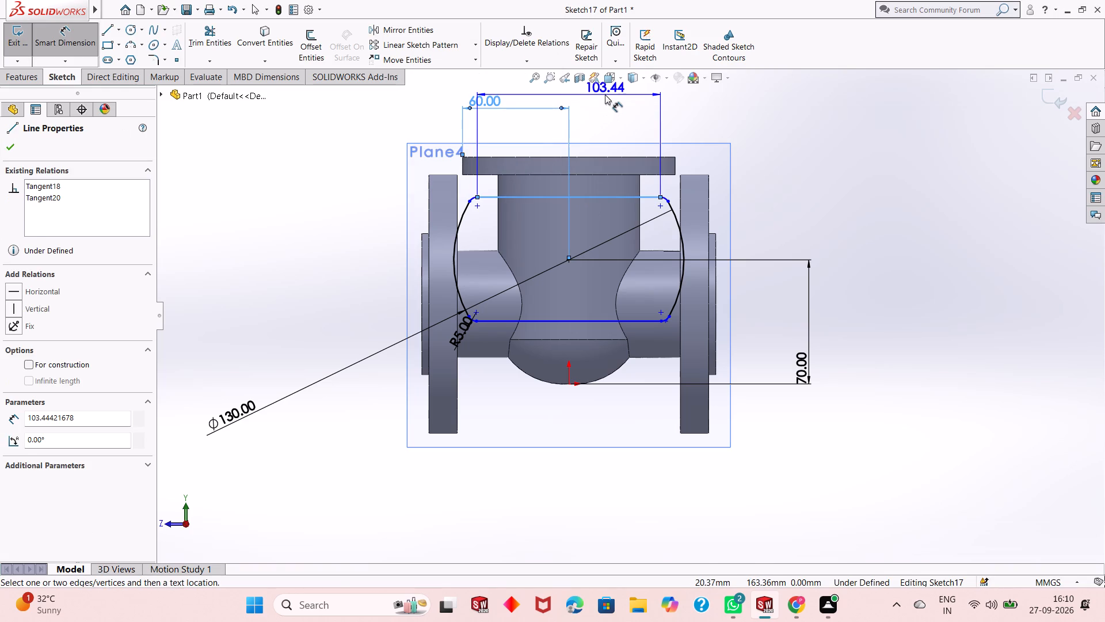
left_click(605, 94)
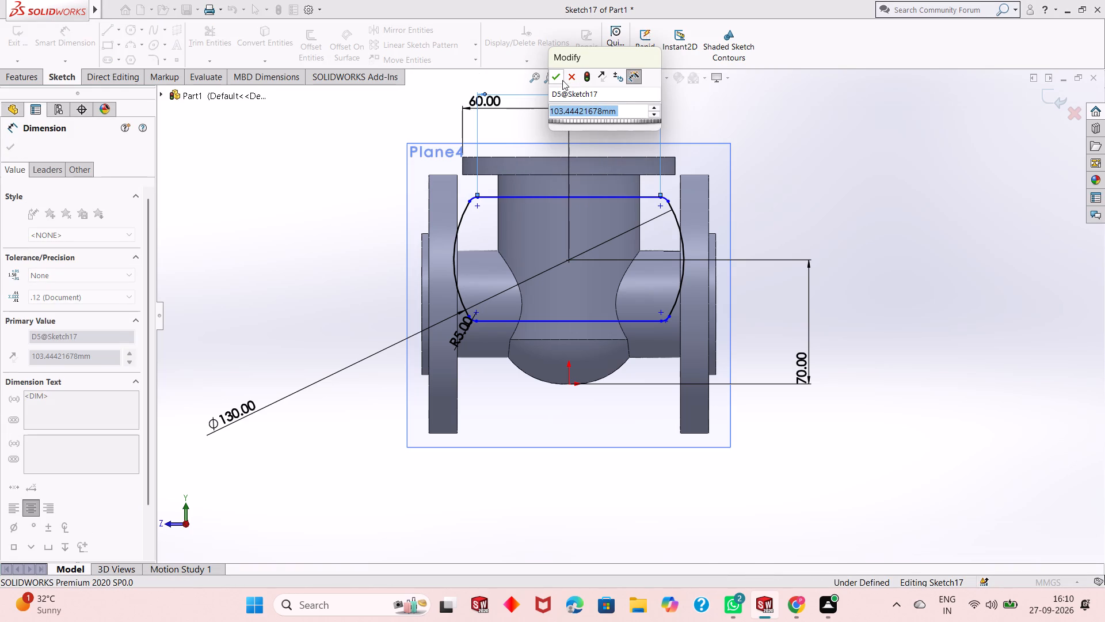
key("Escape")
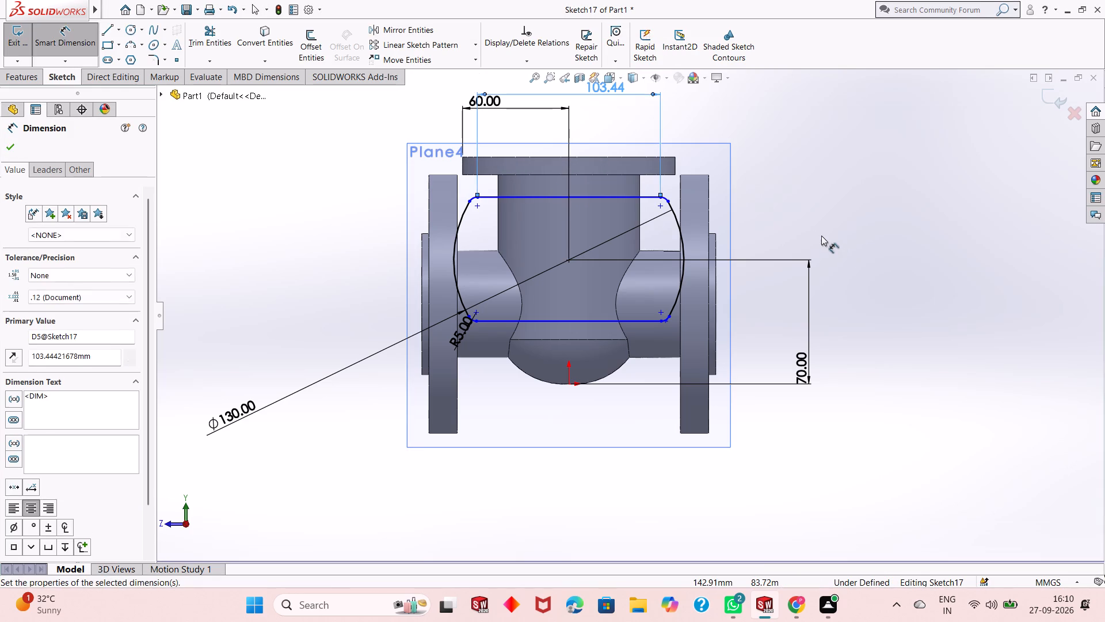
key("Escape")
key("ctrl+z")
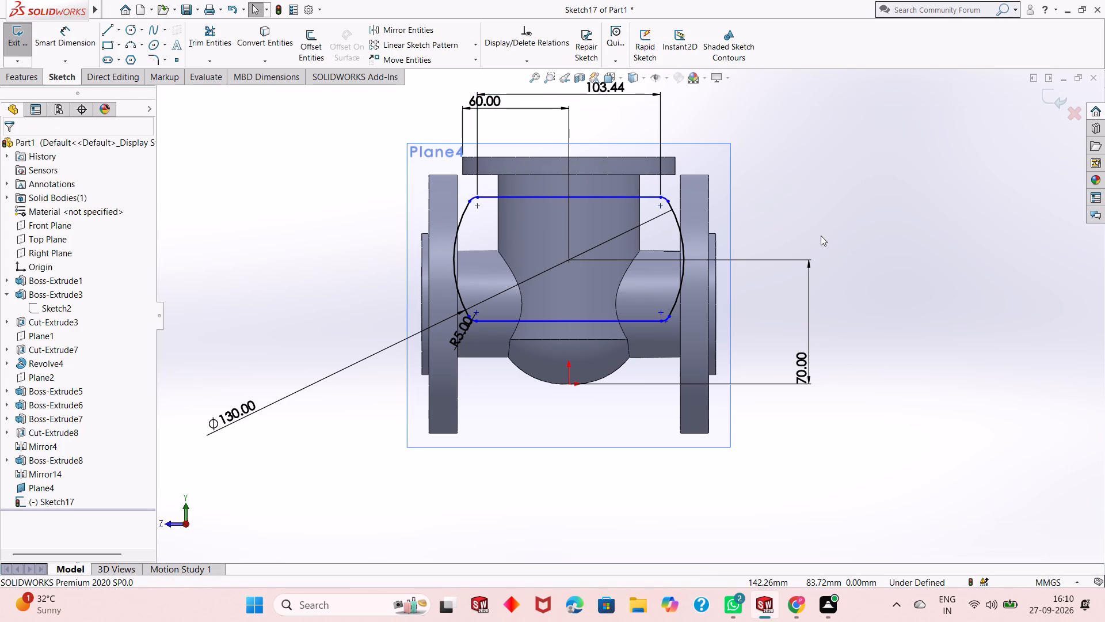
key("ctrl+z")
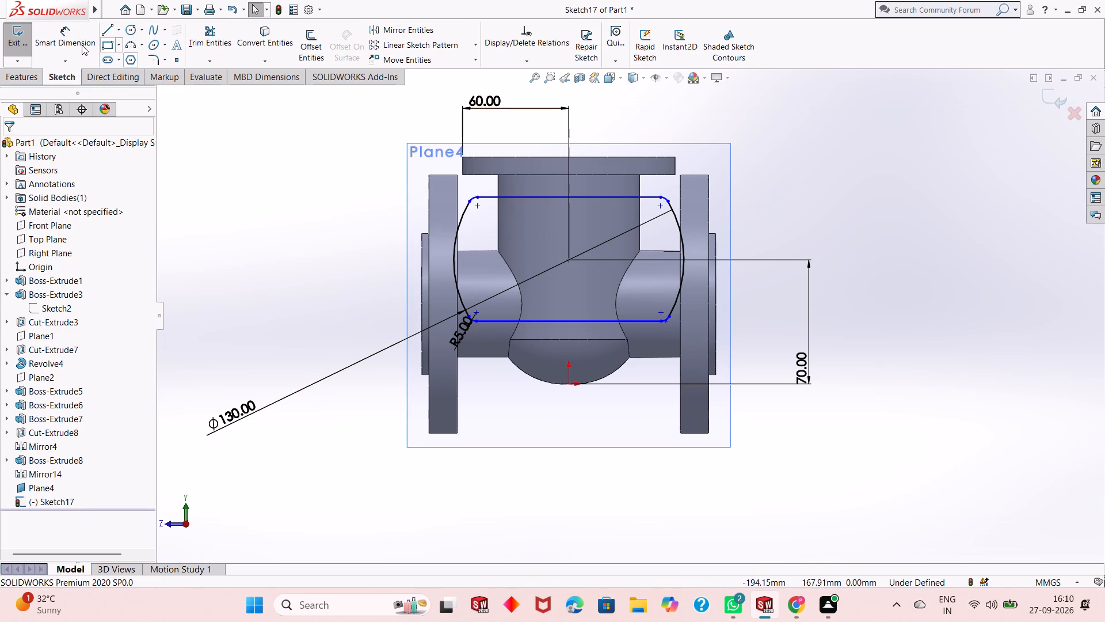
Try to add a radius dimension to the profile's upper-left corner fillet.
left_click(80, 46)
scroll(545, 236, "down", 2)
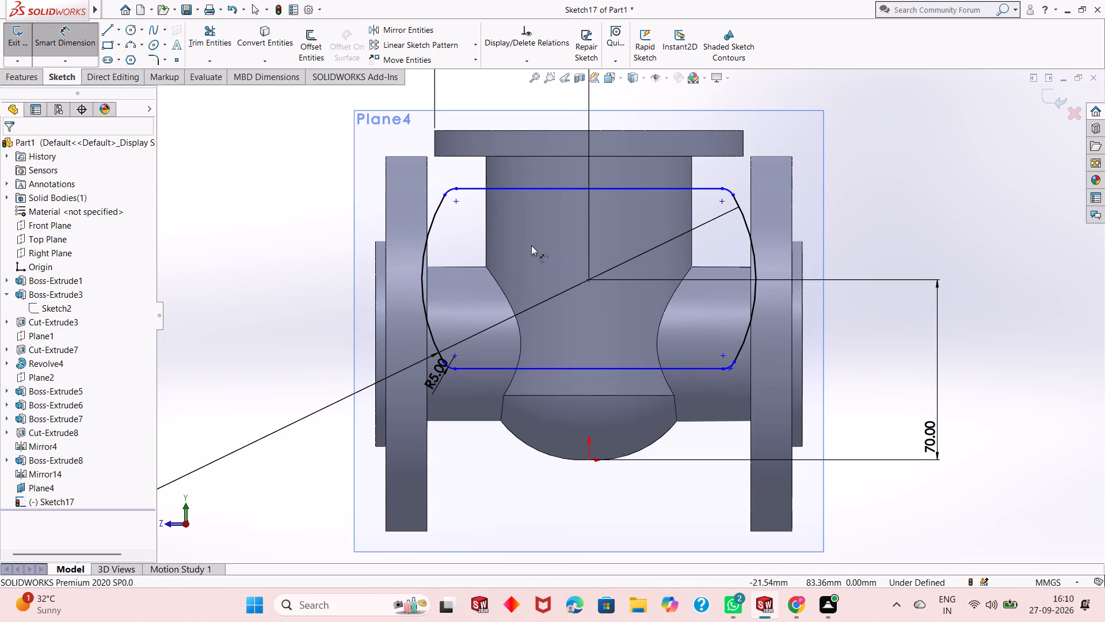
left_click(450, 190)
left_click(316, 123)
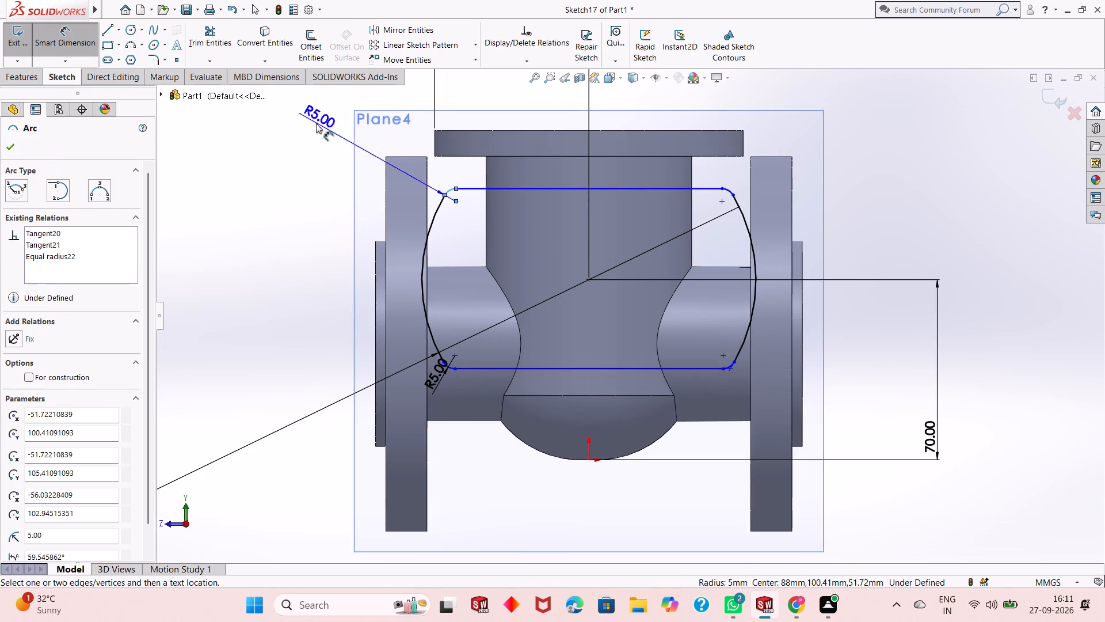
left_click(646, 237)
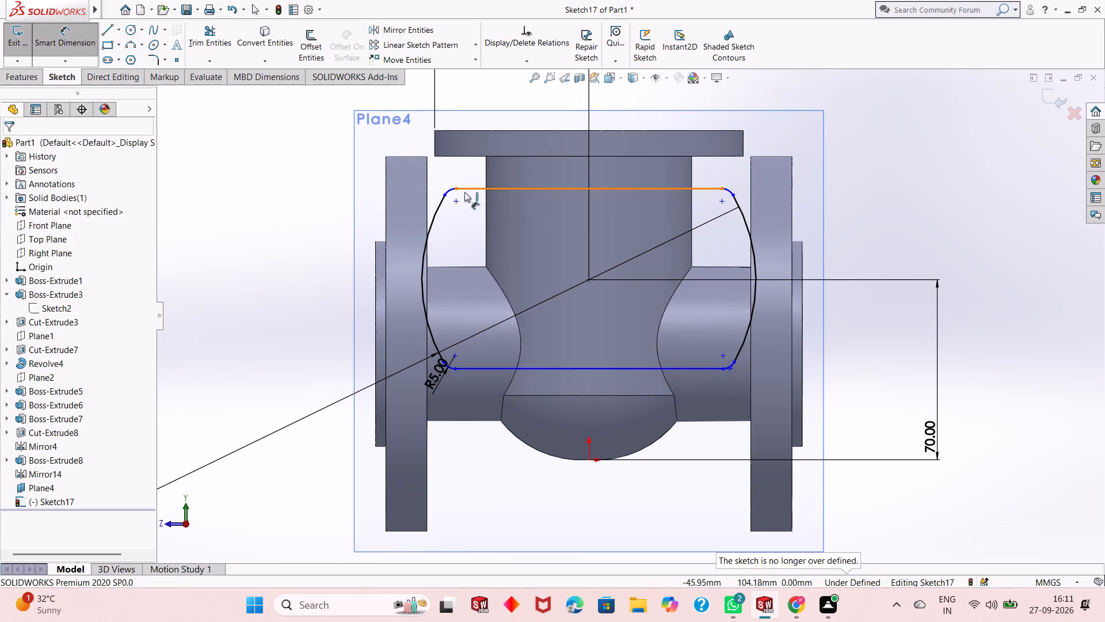
Dimension the span between the upper fillets' outer endpoints and the bottom line's height above the origin, keeping both values.
left_click(447, 192)
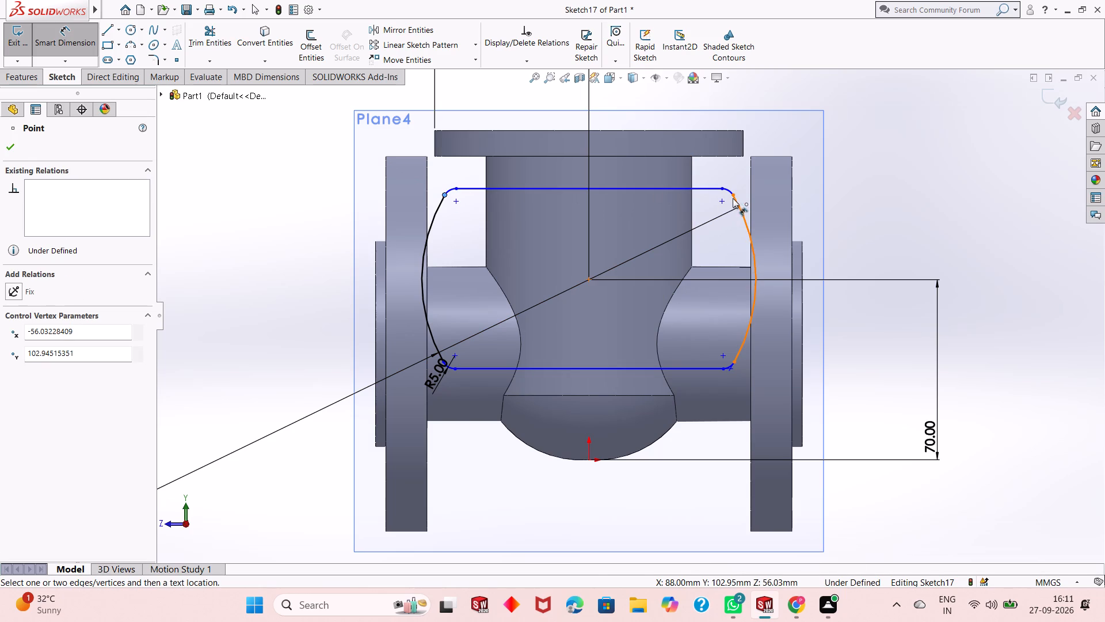
left_click(733, 195)
left_click(709, 100)
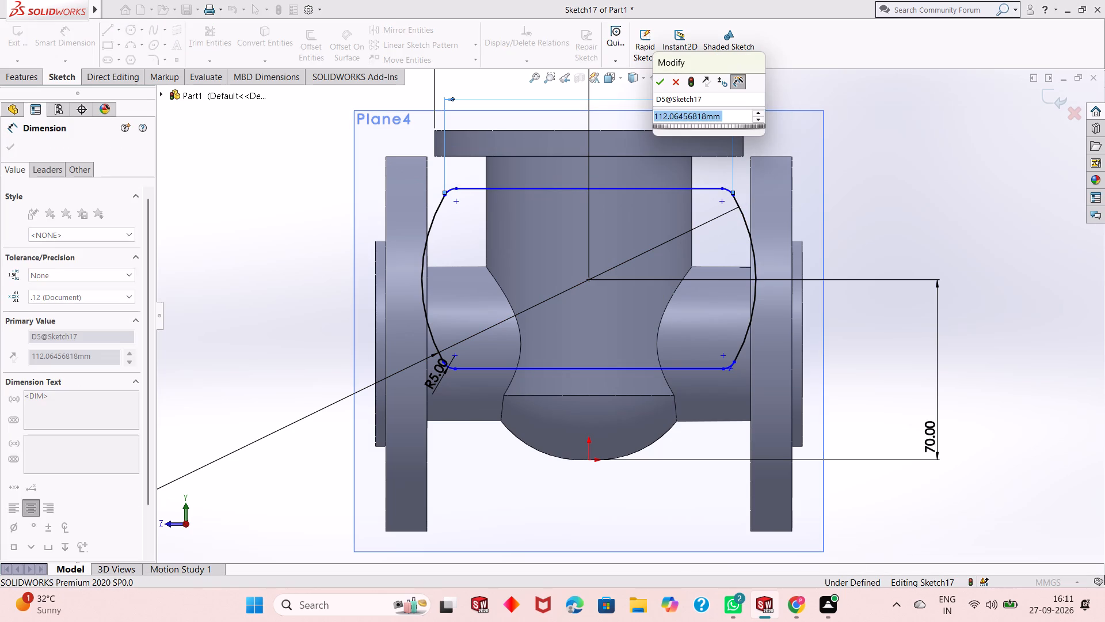
left_click(658, 77)
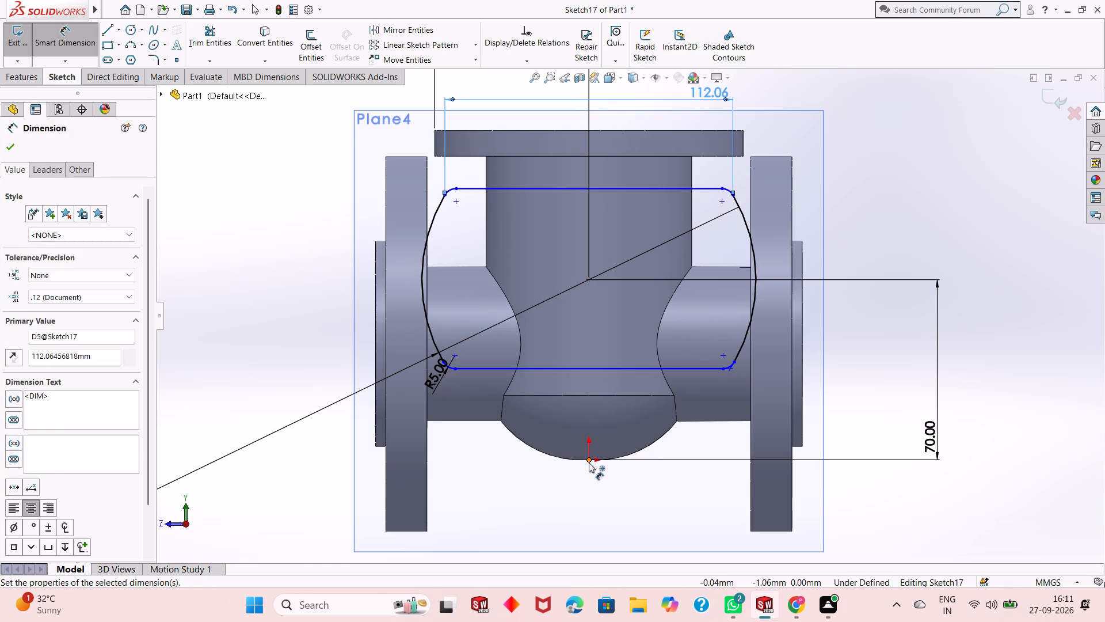
left_click(589, 462)
left_click(723, 369)
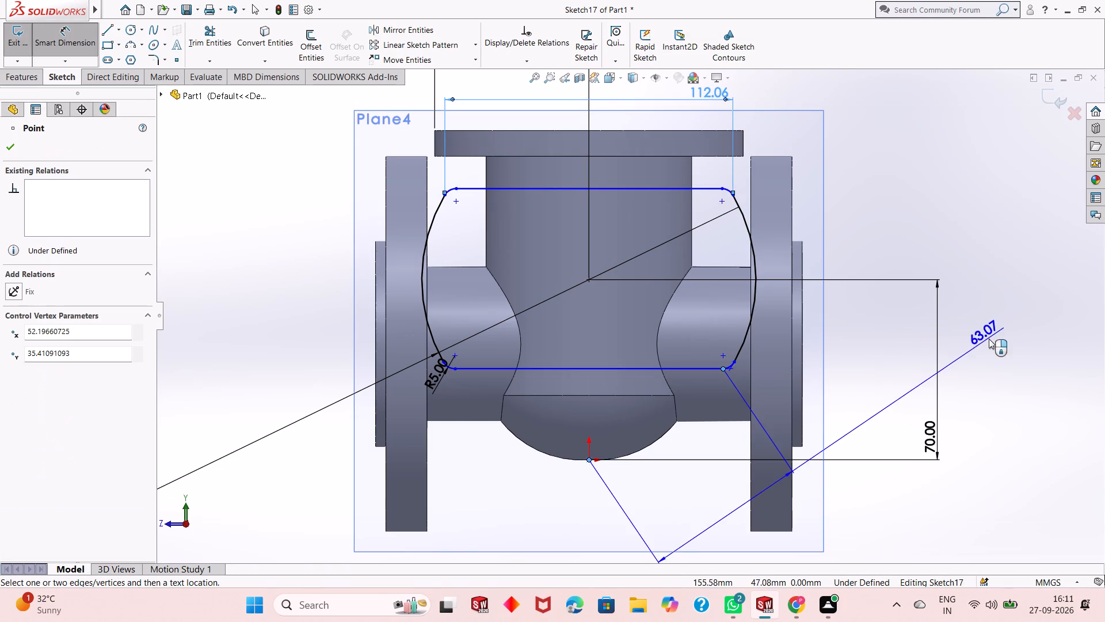
left_click(897, 400)
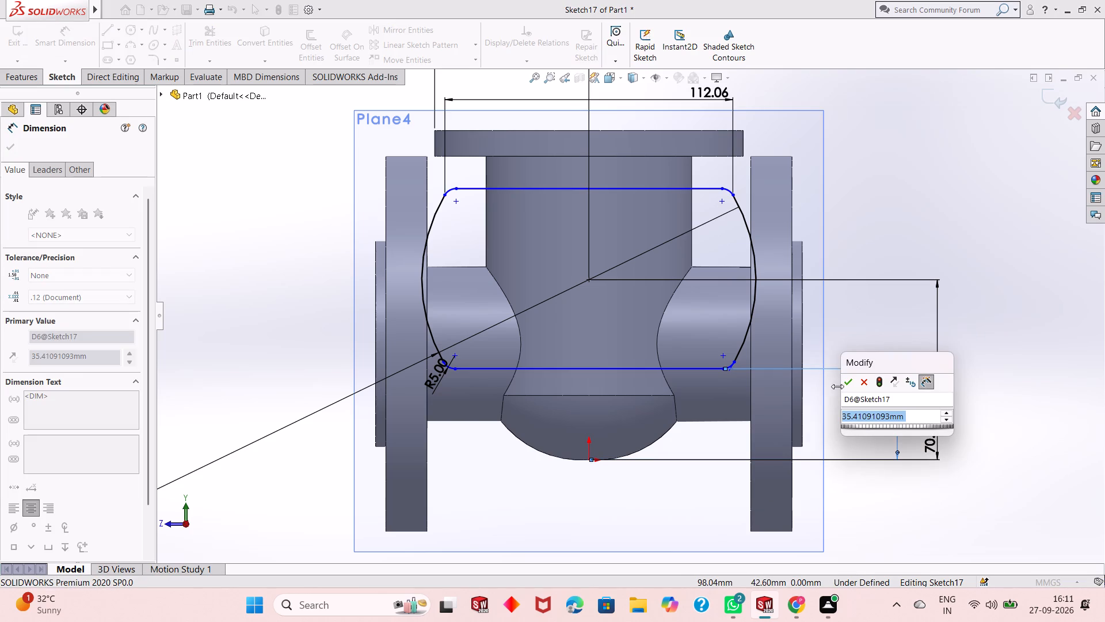
left_click(854, 385)
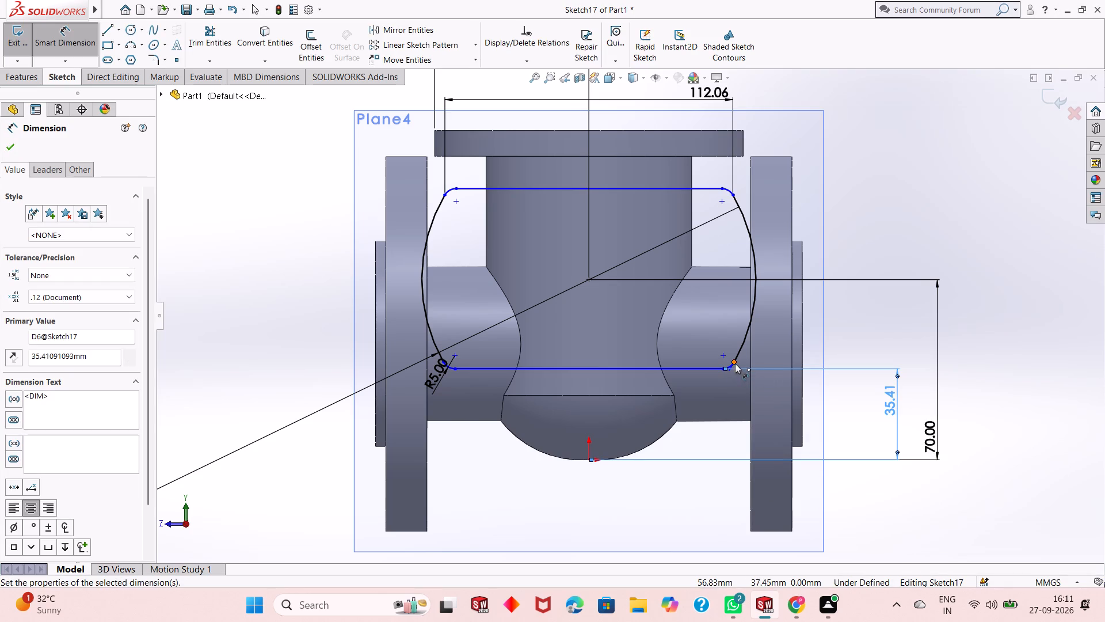
Dimension the horizontal distances from the origin to the top line's right endpoint and the bottom line's left endpoint, keeping their values.
left_click(721, 192)
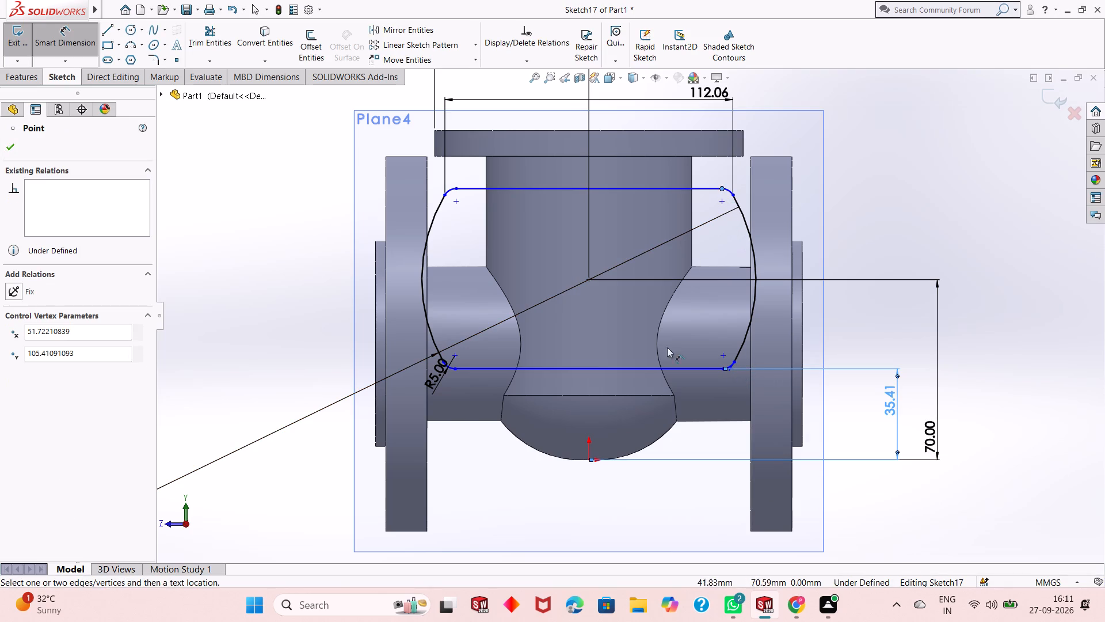
left_click(588, 464)
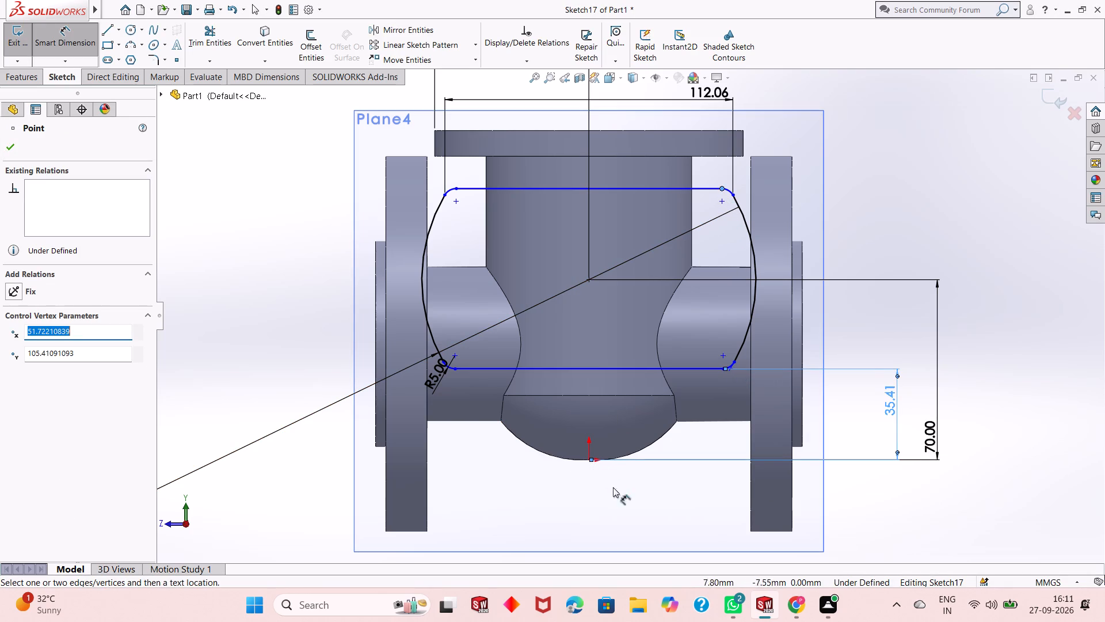
left_click(587, 462)
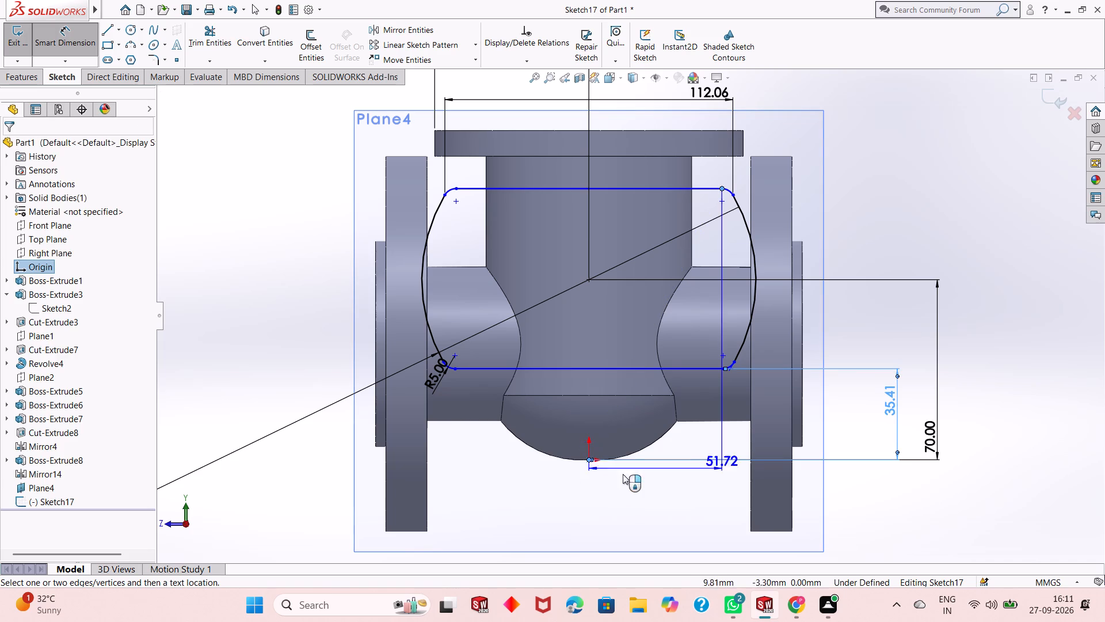
left_click(628, 505)
left_click(572, 486)
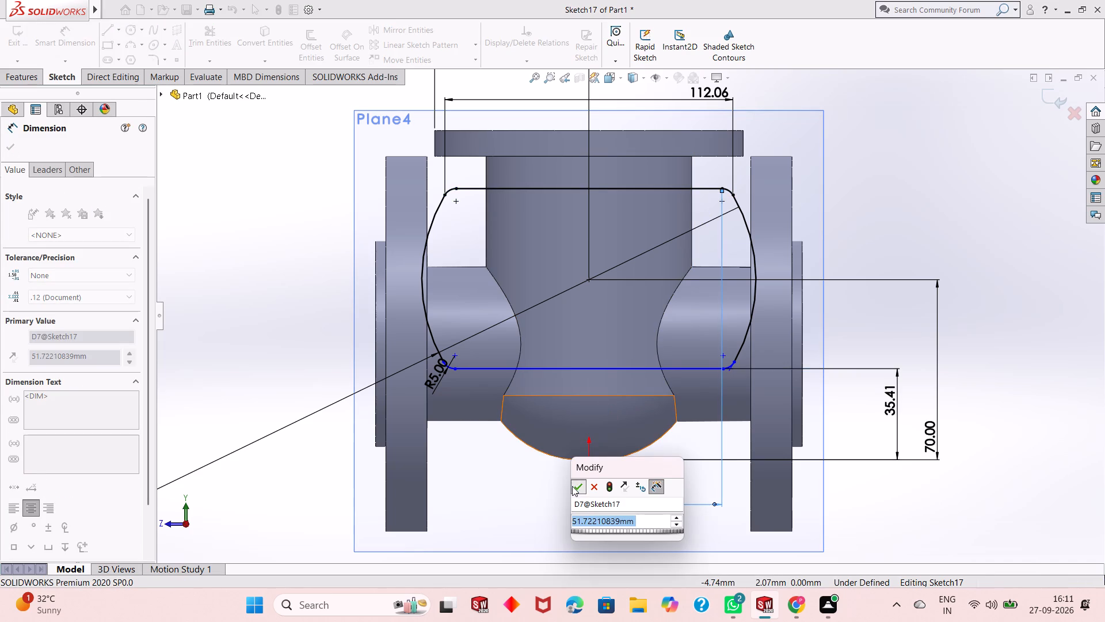
left_click(457, 370)
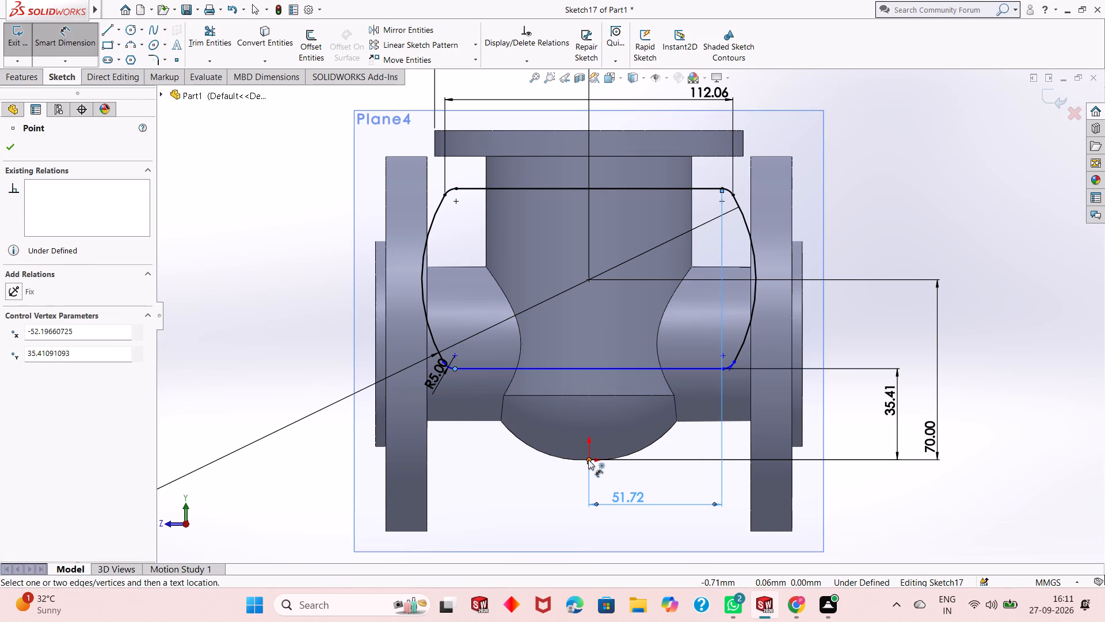
left_click(588, 460)
left_click(546, 495)
left_click(494, 474)
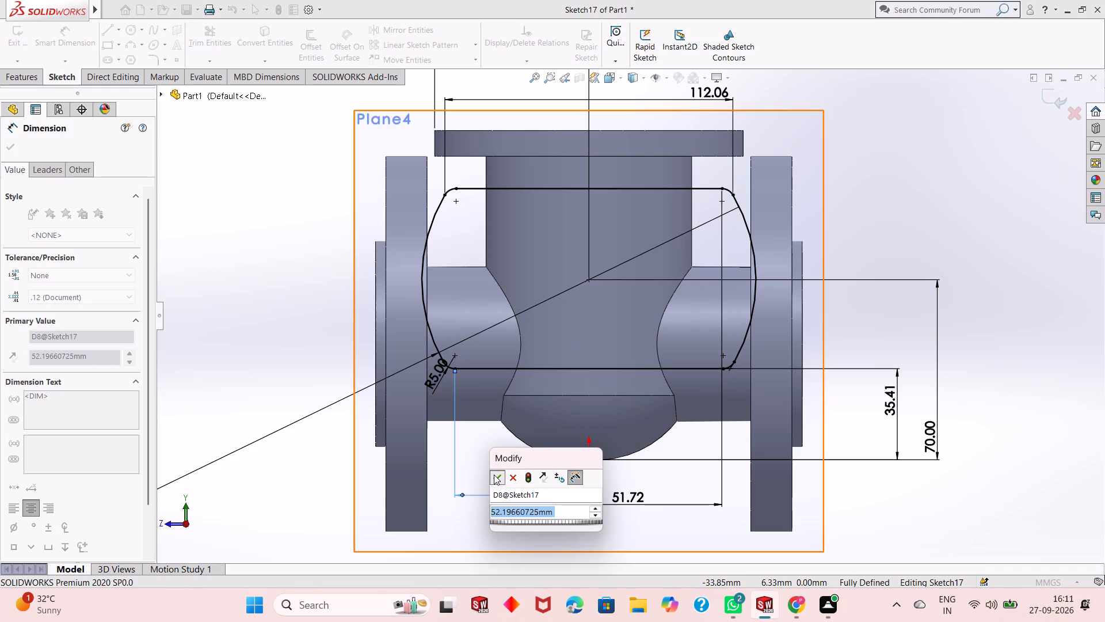
scroll(557, 397, "up", 1)
right_click_drag(892, 234, 879, 237)
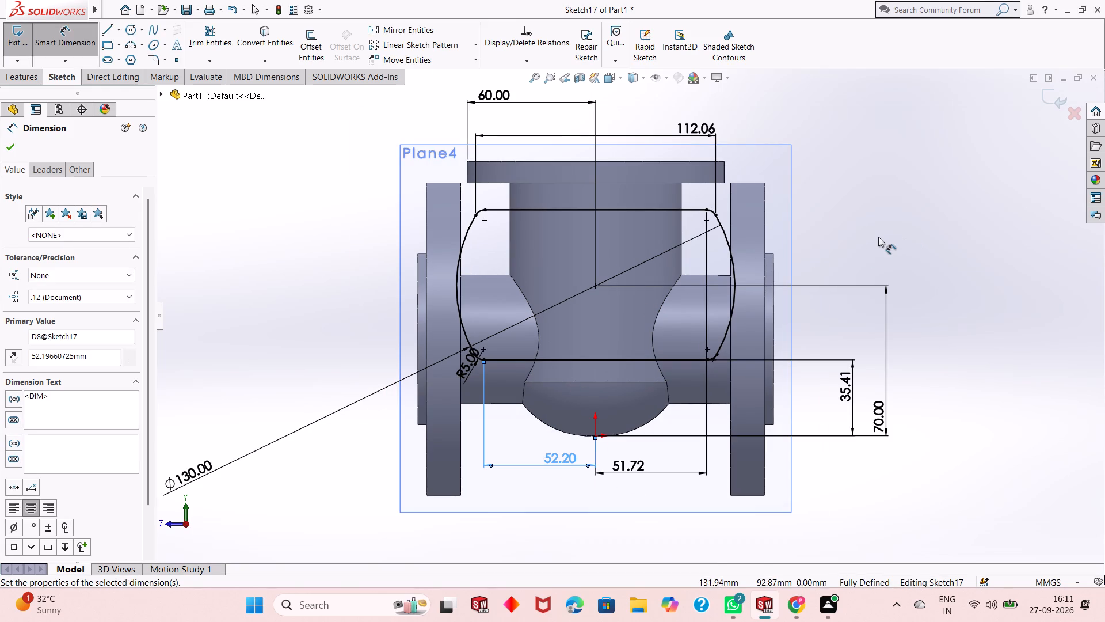
right_click(879, 237)
left_click(907, 271)
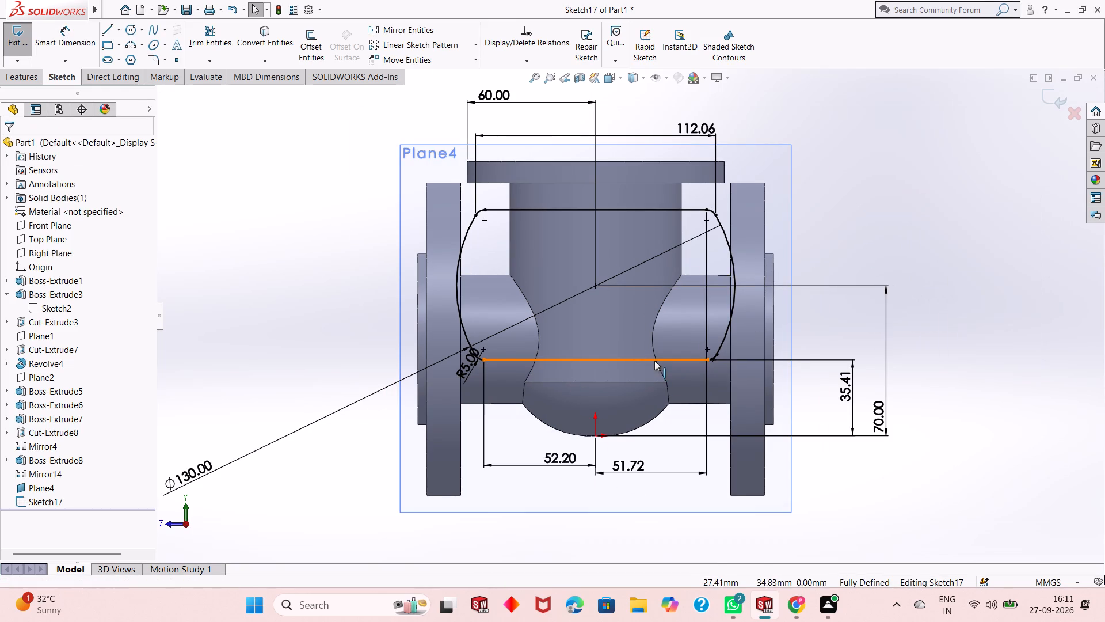
Sketch two circles inside the profile's upper corners at equal height, about 8 mm radius on the left and 9 mm on the right.
scroll(654, 361, "up", 1)
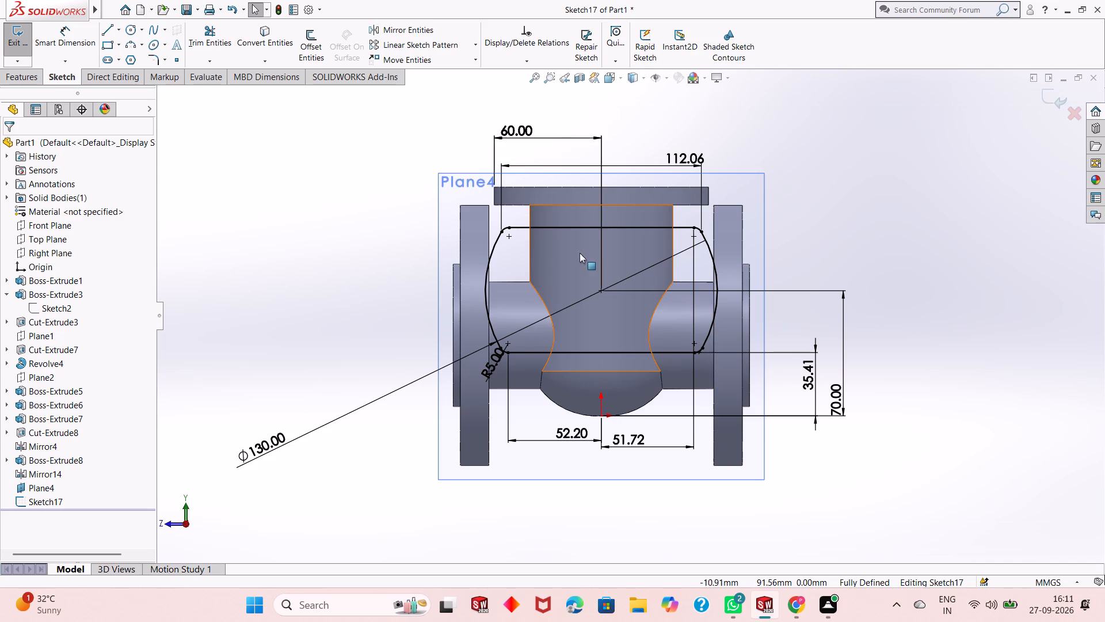
scroll(579, 254, "up", 1)
scroll(582, 234, "down", 1)
scroll(585, 287, "down", 1)
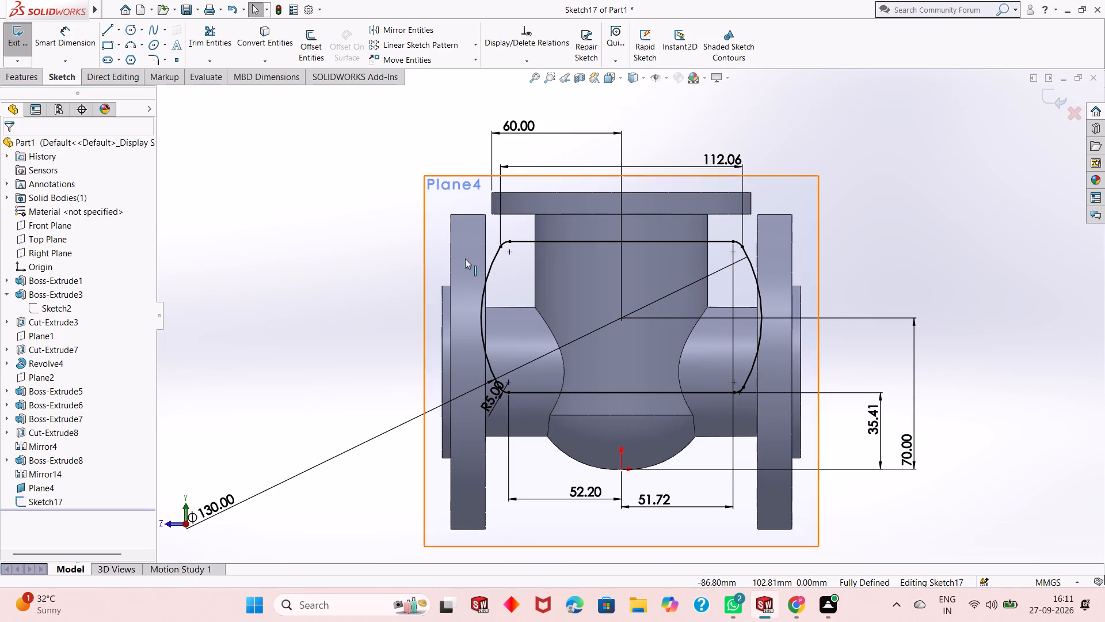
left_click(130, 25)
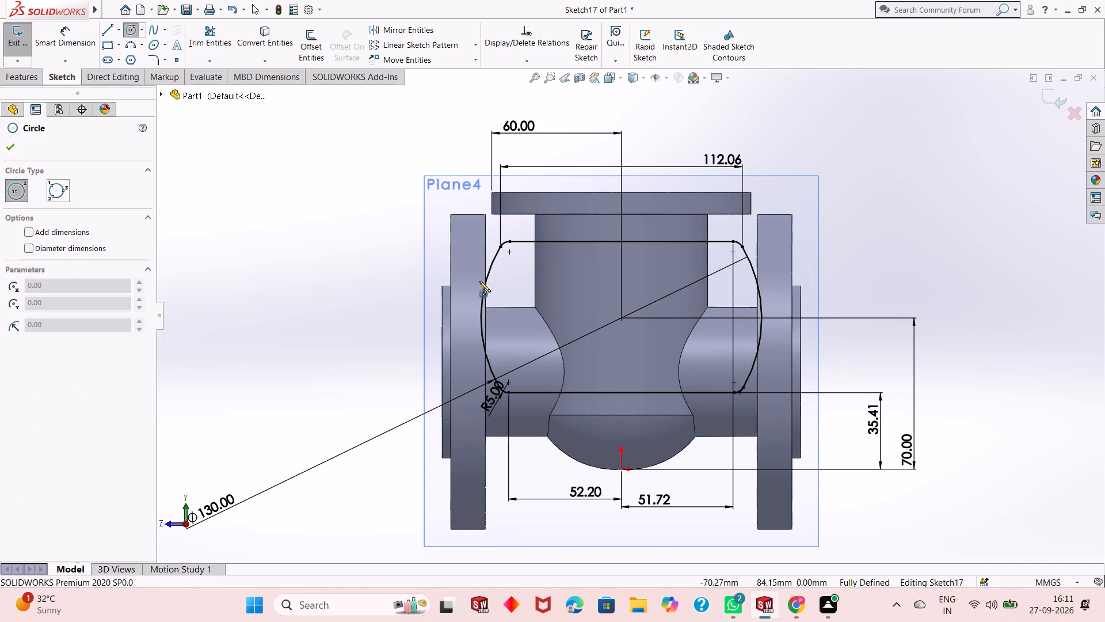
left_click(524, 271)
left_click(527, 289)
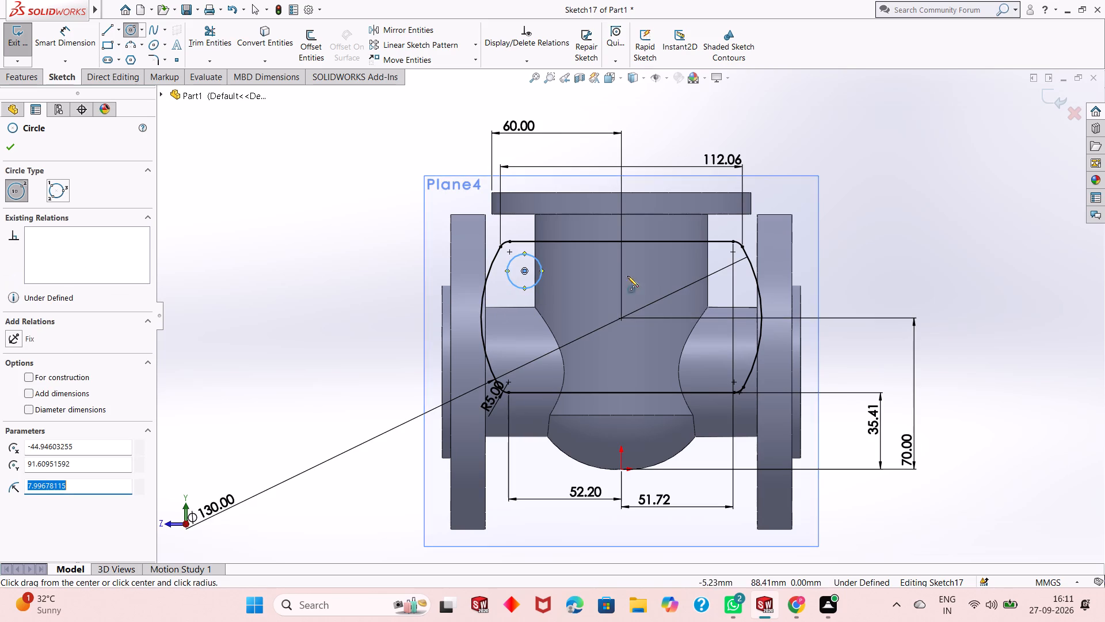
left_click(711, 270)
left_click(714, 291)
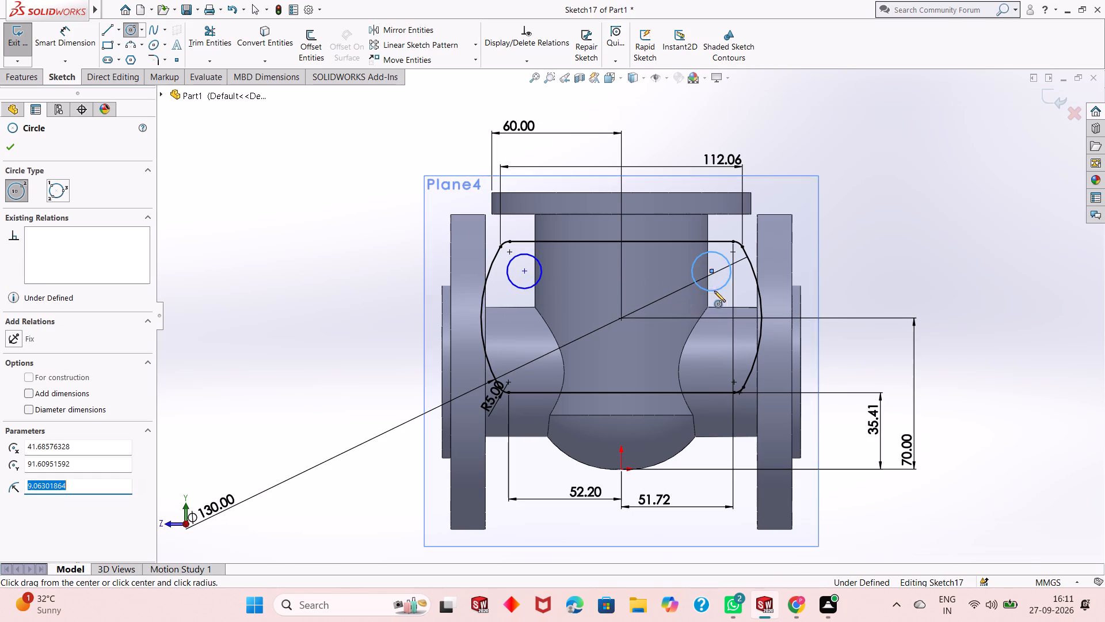
Sketch two circles directly below the upper pair at equal height, about 8 mm radius on the right and 11 mm on the left.
left_click(715, 354)
left_click(719, 338)
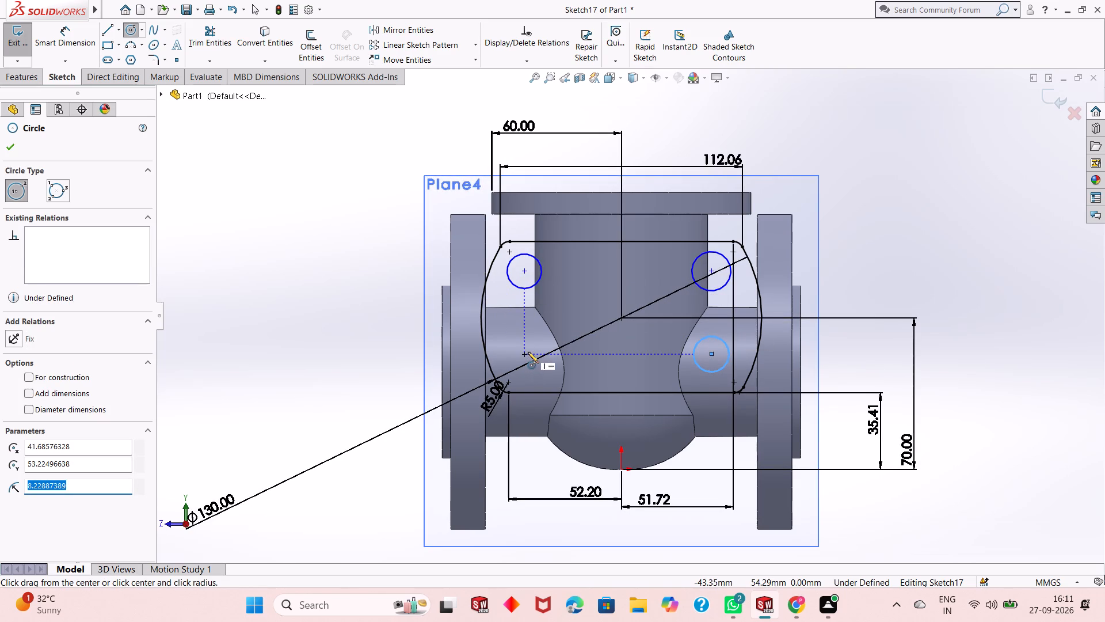
left_click(528, 352)
left_click(535, 332)
right_click(289, 275)
left_click(315, 280)
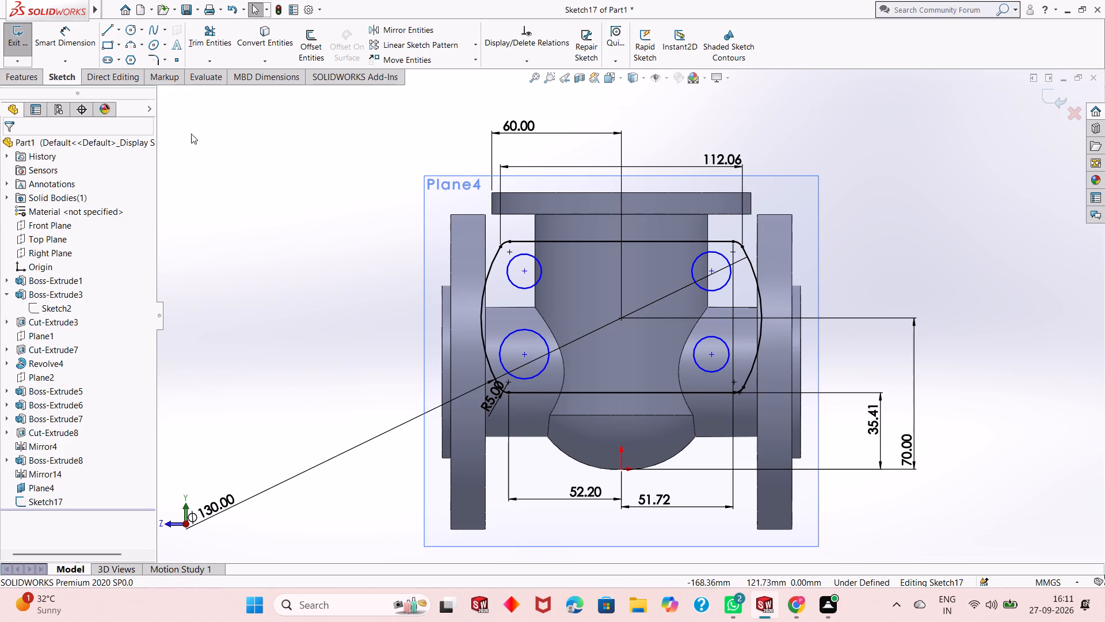
Dimension the upper-left and lower-left circles to 15 mm diameter each.
left_click(65, 45)
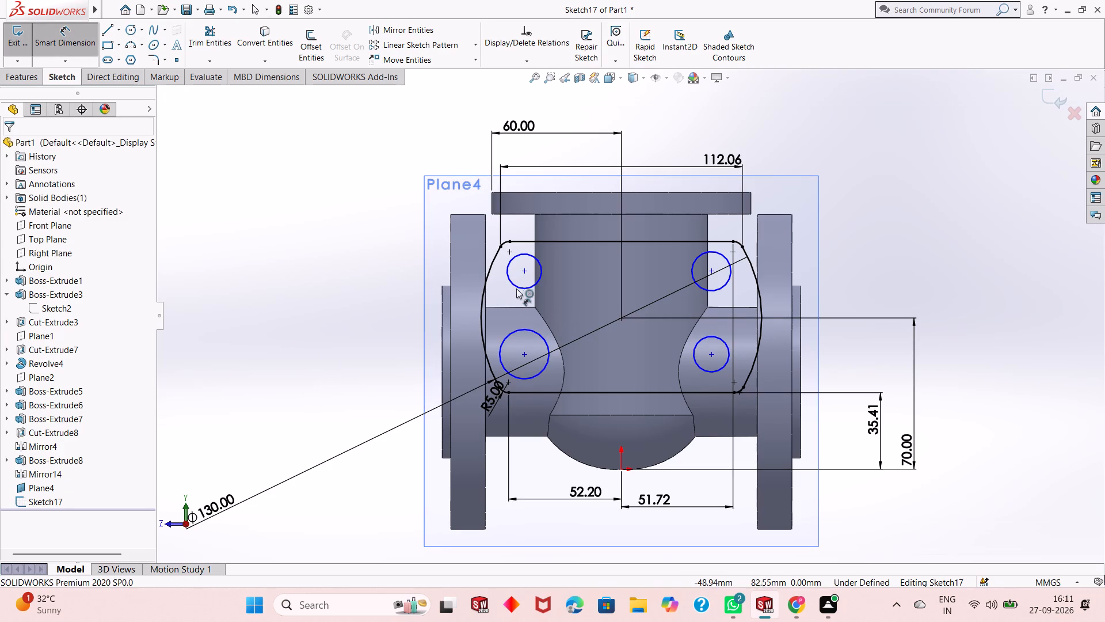
left_click(517, 287)
left_click(358, 374)
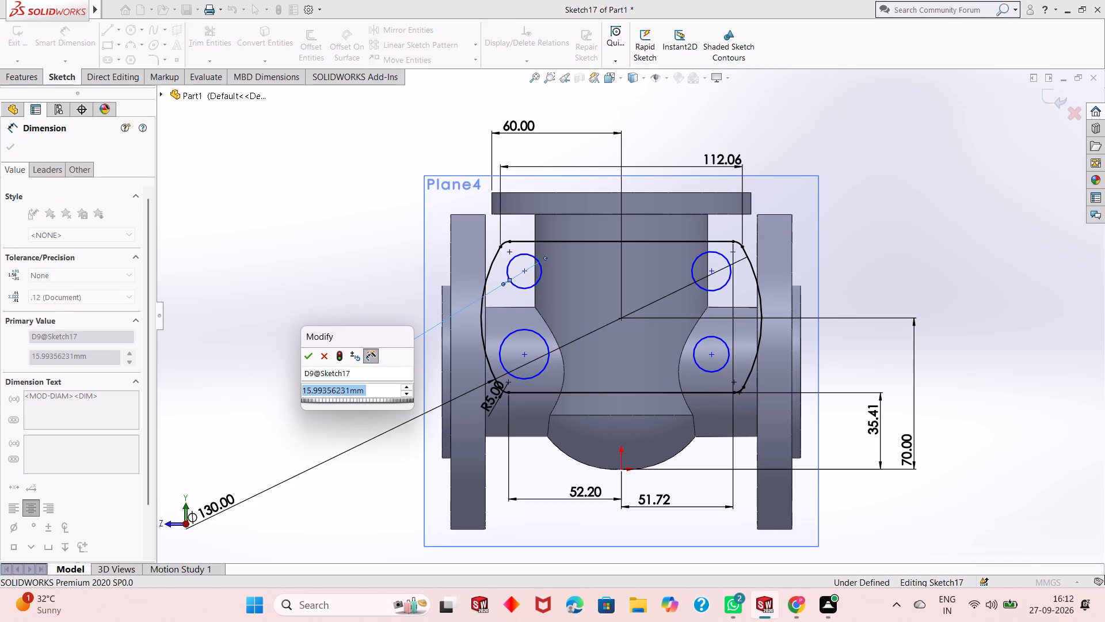
type("15")
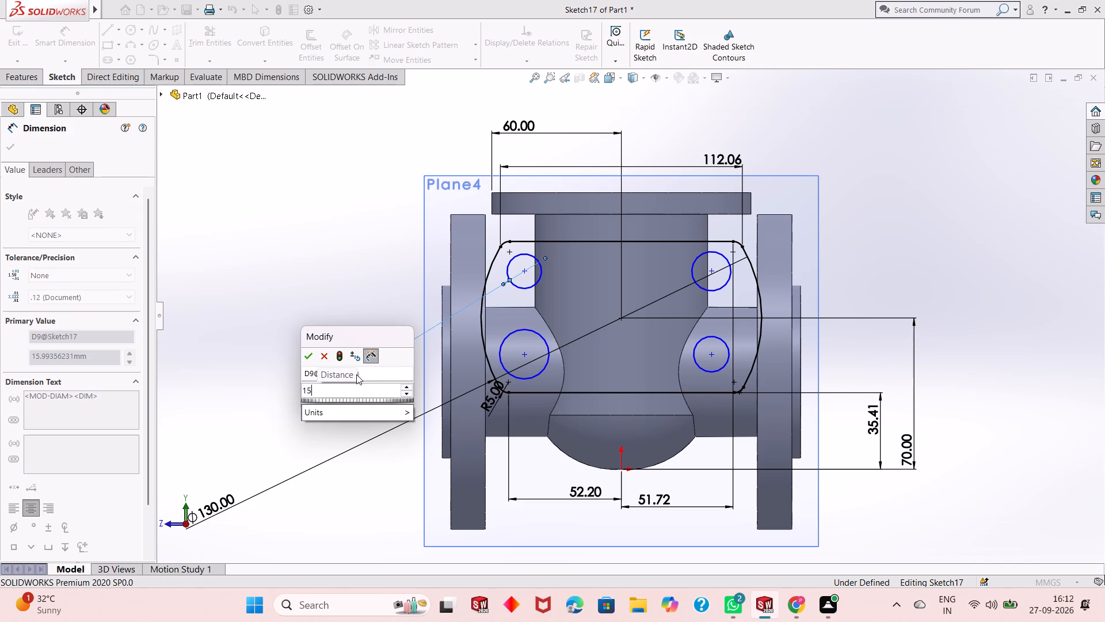
key("Return")
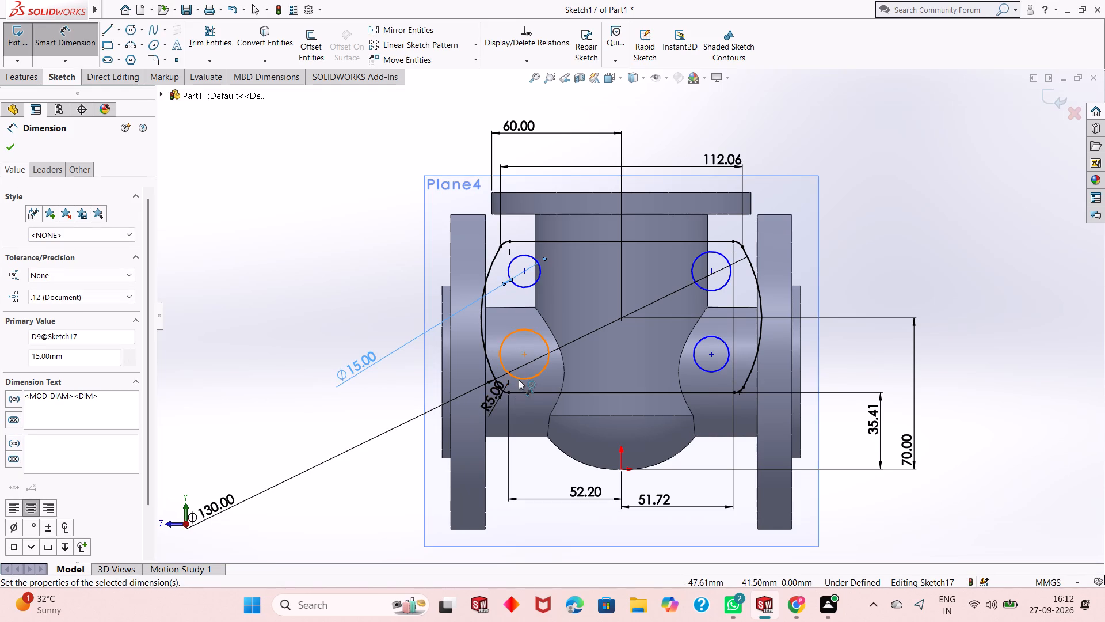
left_click(520, 380)
left_click(370, 412)
type("15")
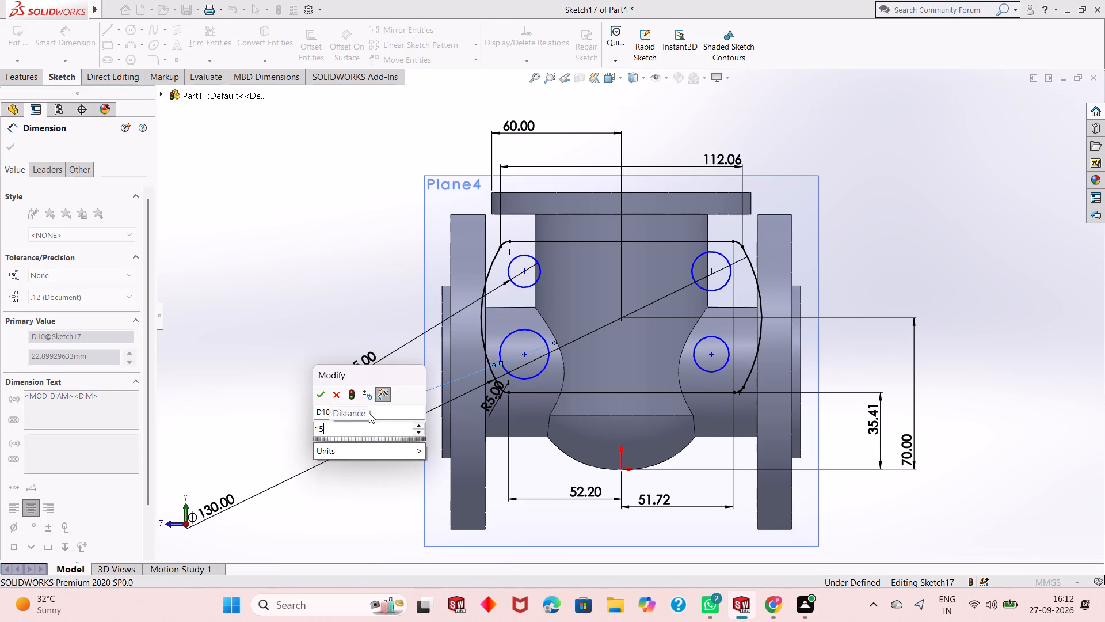
key("Return")
Dimension the lower-right and upper-right circles to 15 mm diameter each.
left_click(709, 373)
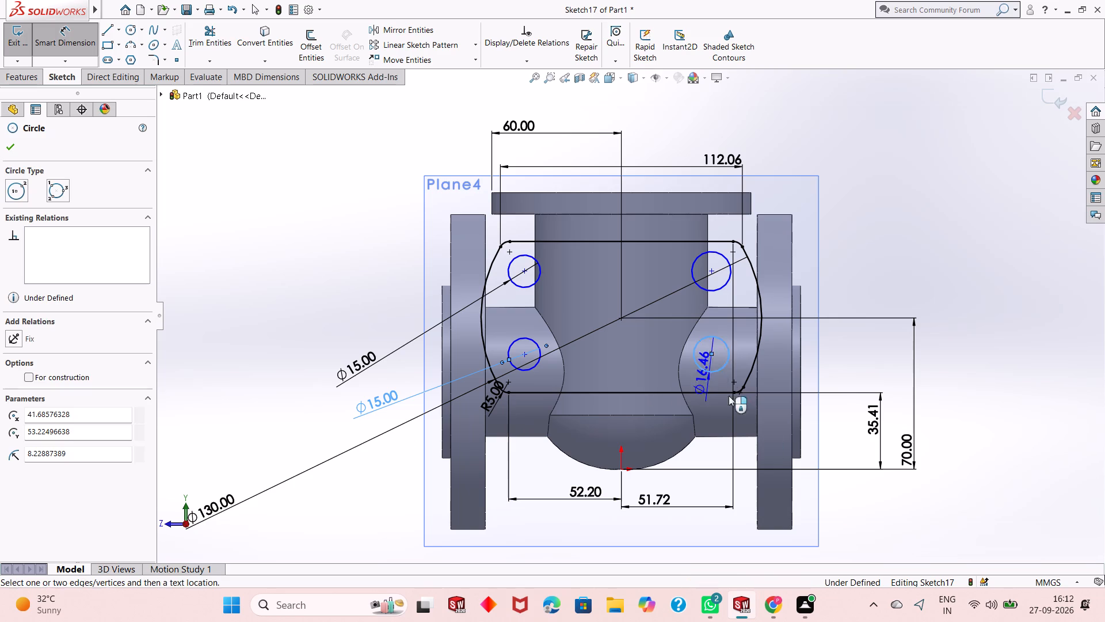
left_click(821, 500)
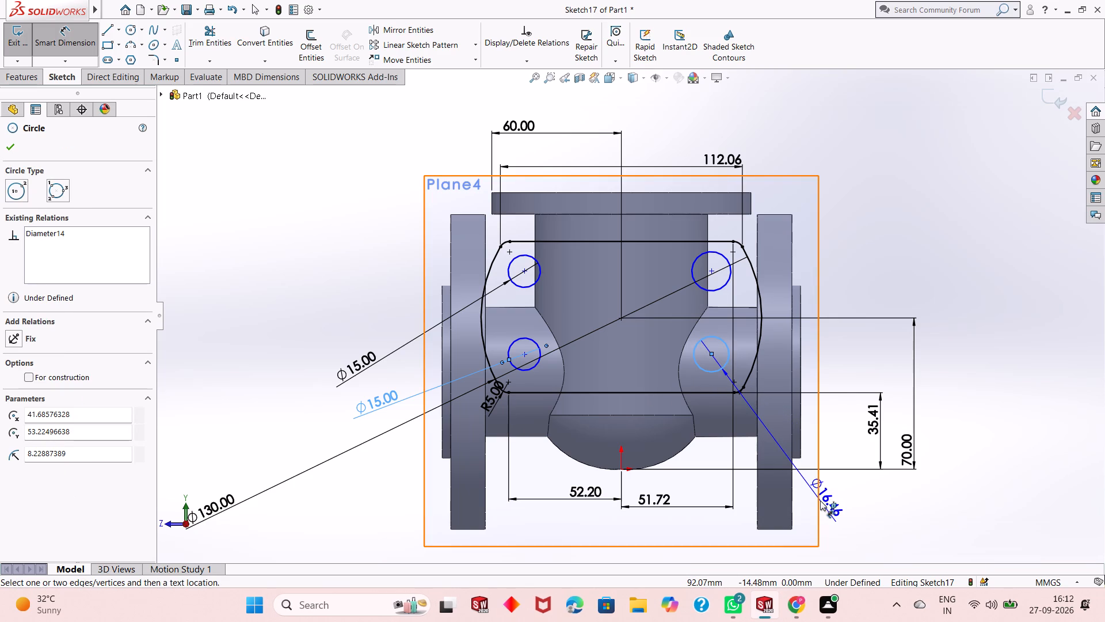
left_click(836, 499)
type("15")
key("Return")
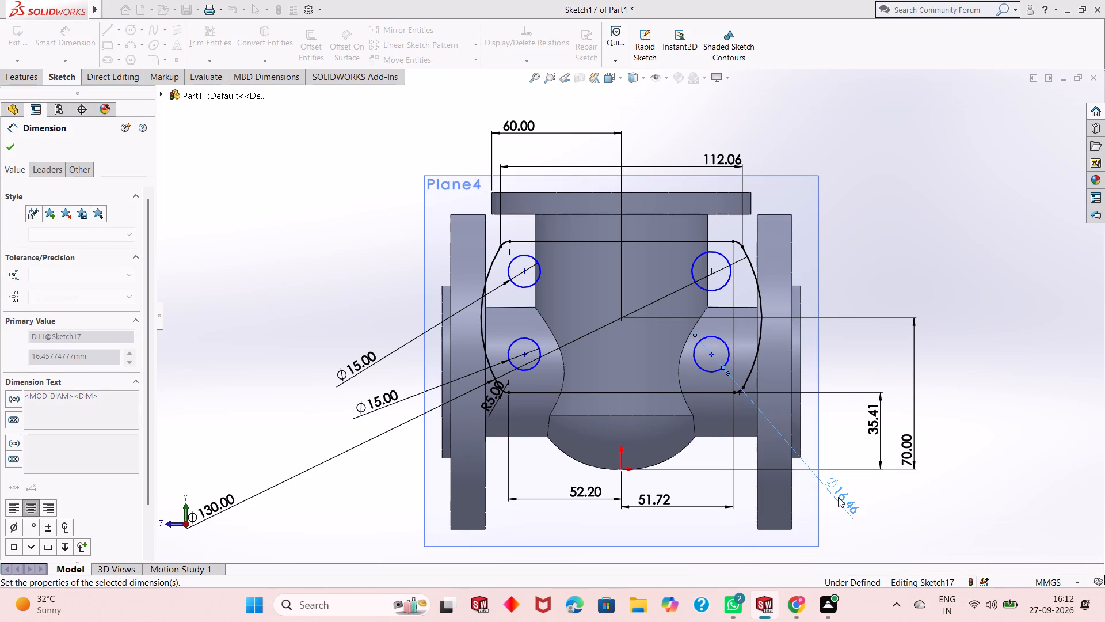
left_click(719, 287)
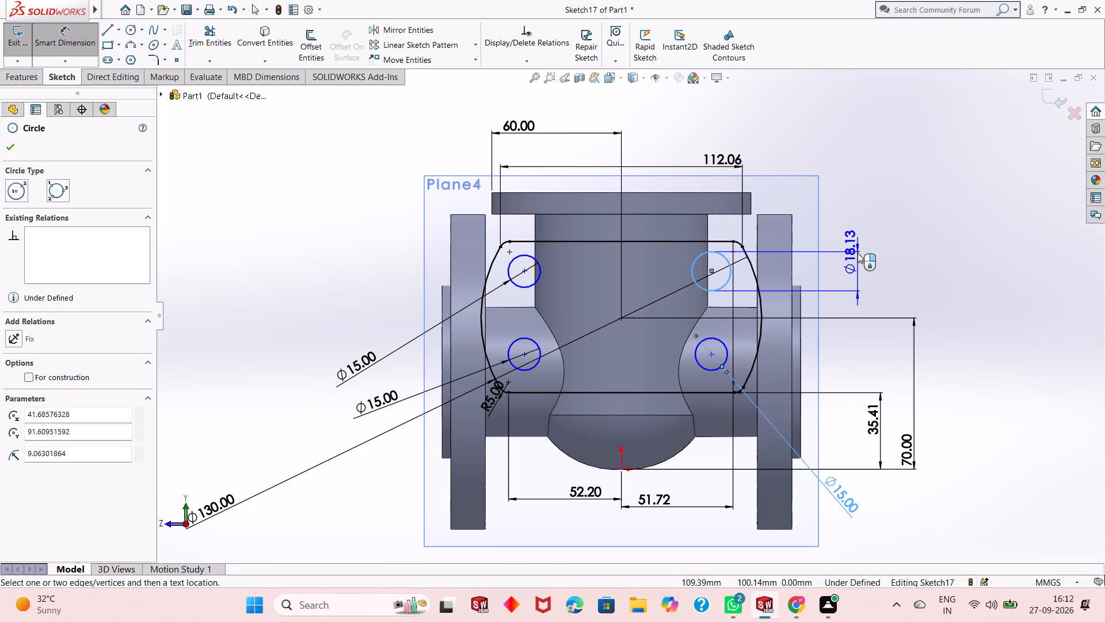
left_click(936, 323)
type("15")
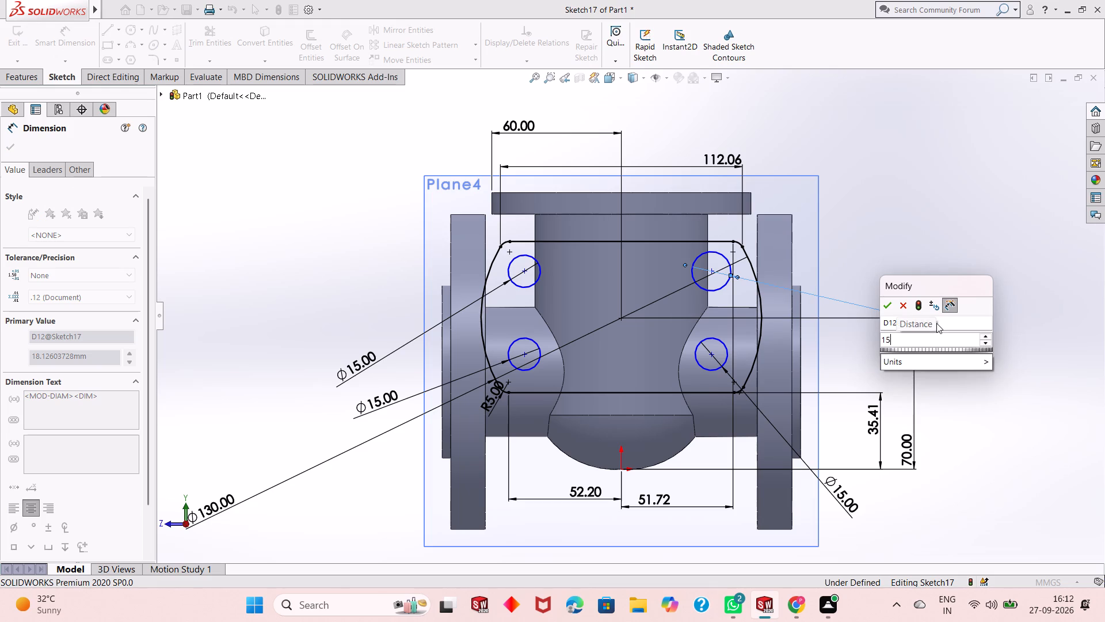
key("Return")
right_click(874, 195)
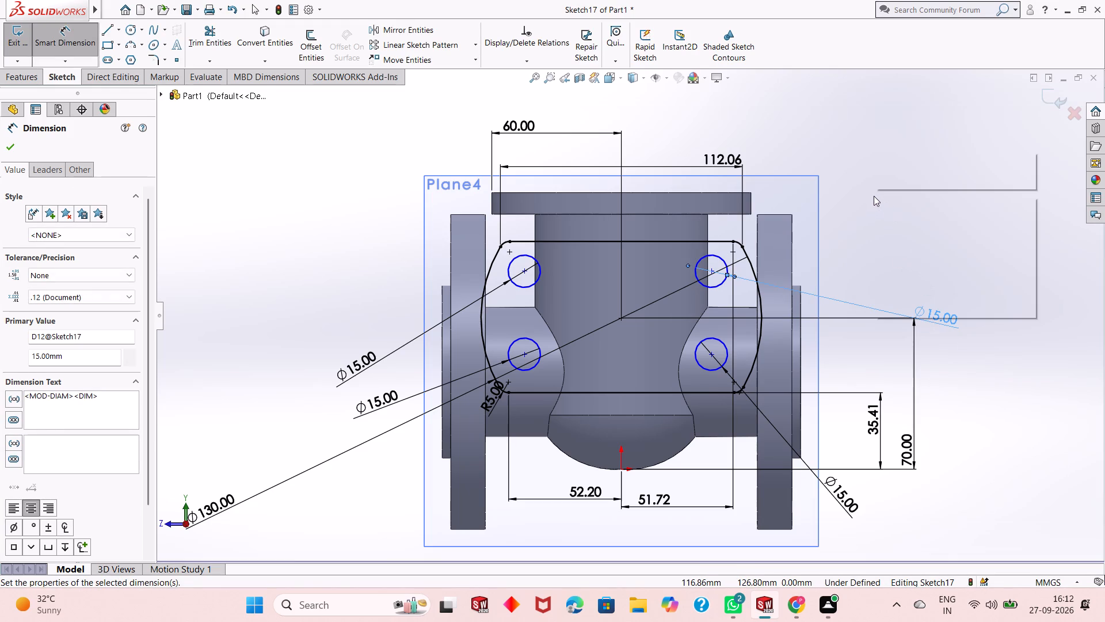
left_click(849, 182)
Dimension the upper-left circle's center 10 mm below the top line and 10 mm horizontally from the upper-left fillet's outer endpoint.
left_click(525, 274)
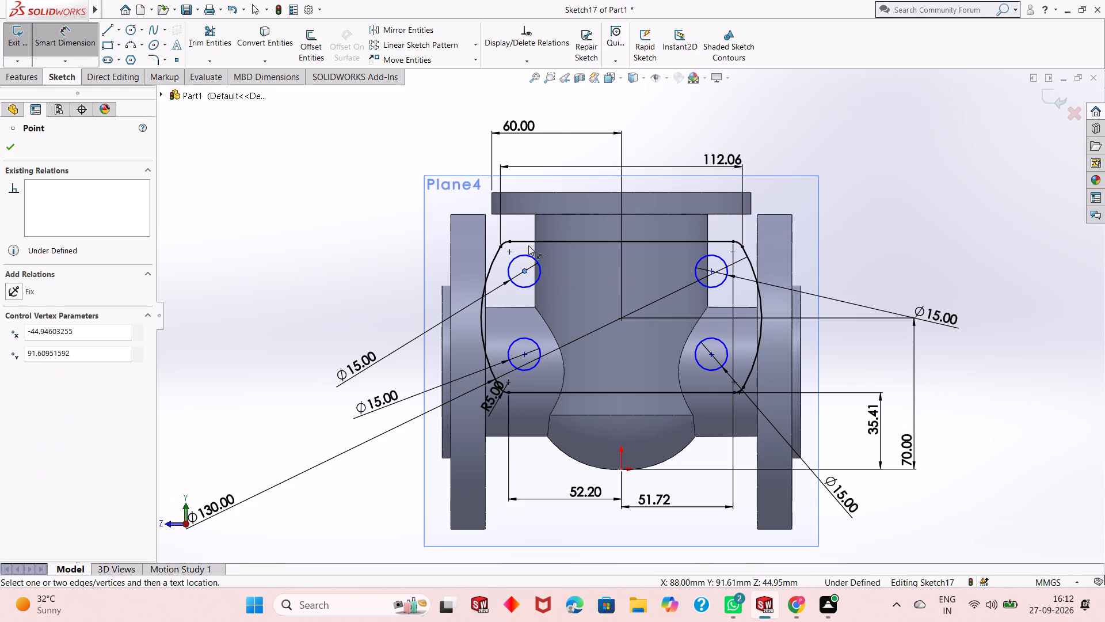
left_click(528, 244)
left_click(398, 238)
type("10")
key("Return")
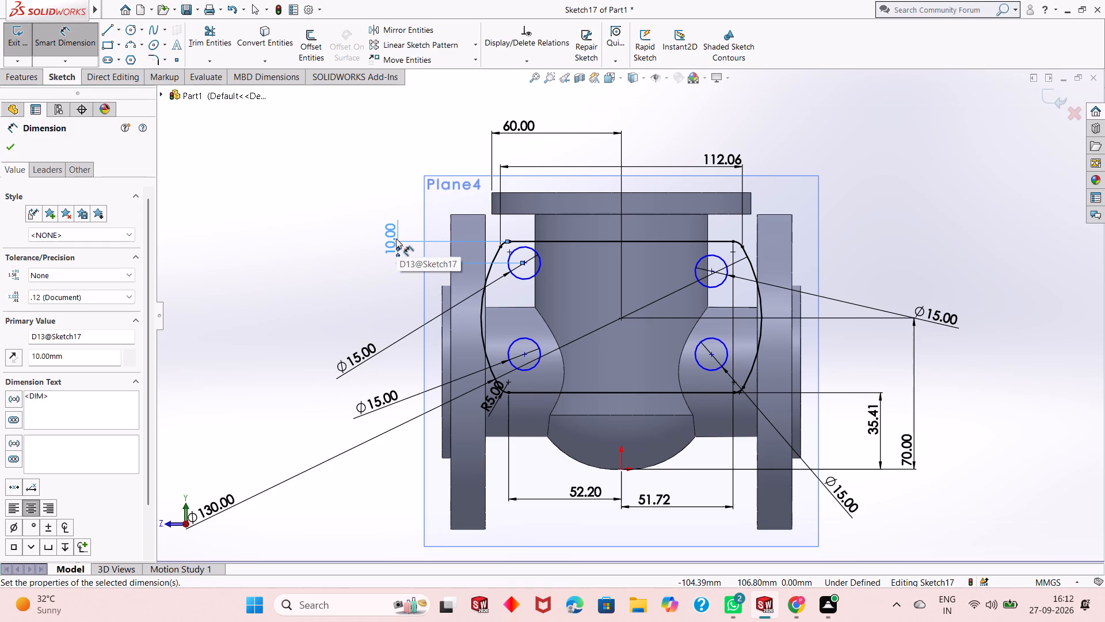
left_click(525, 265)
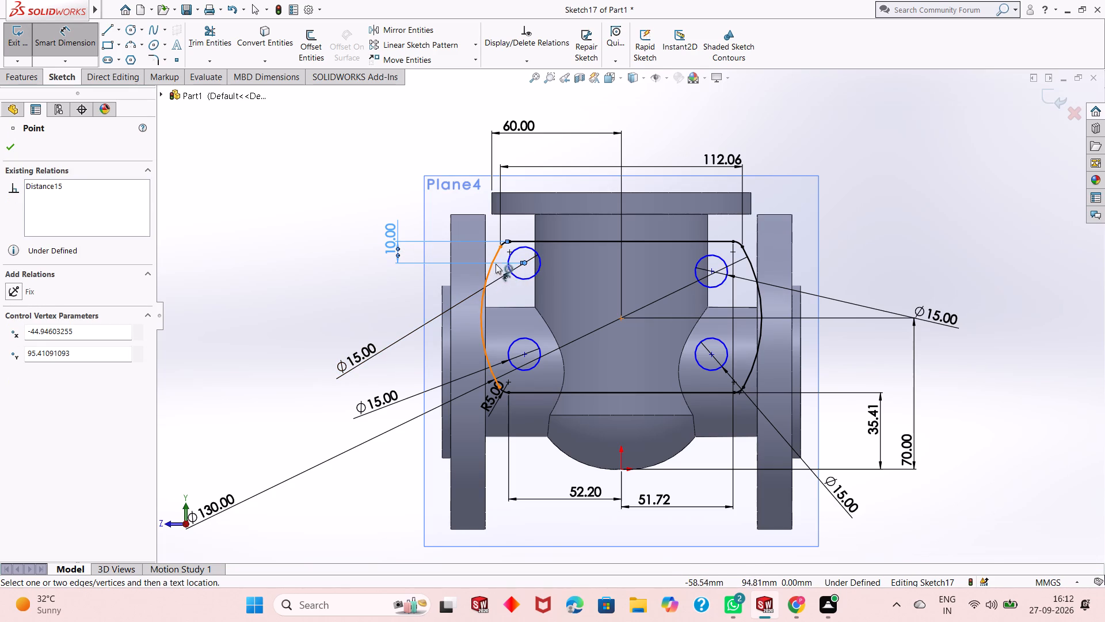
left_click(498, 248)
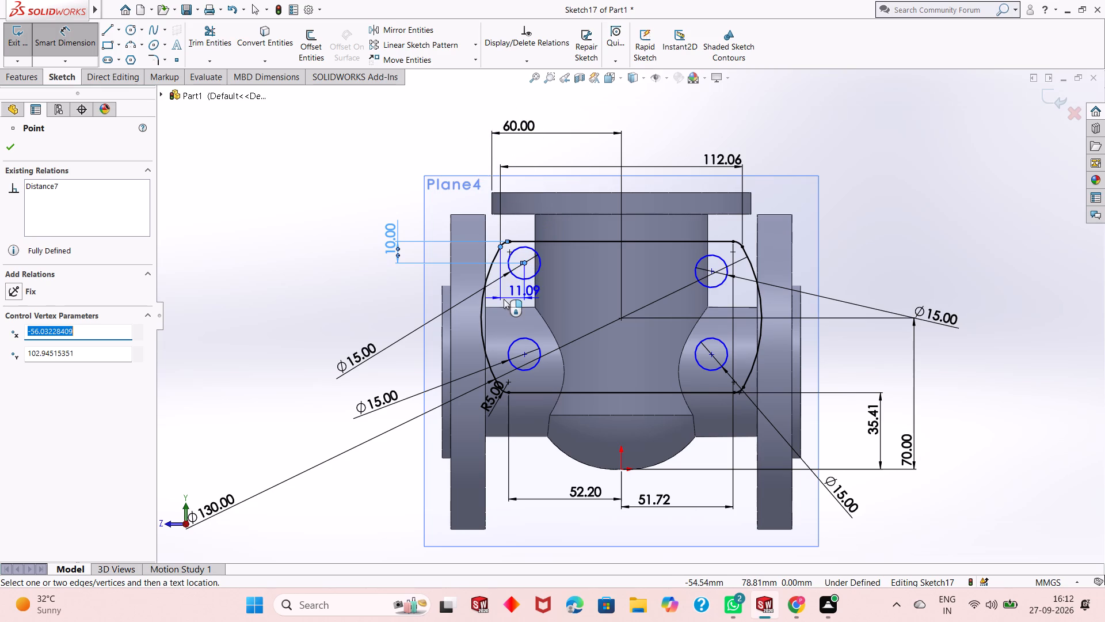
left_click(504, 299)
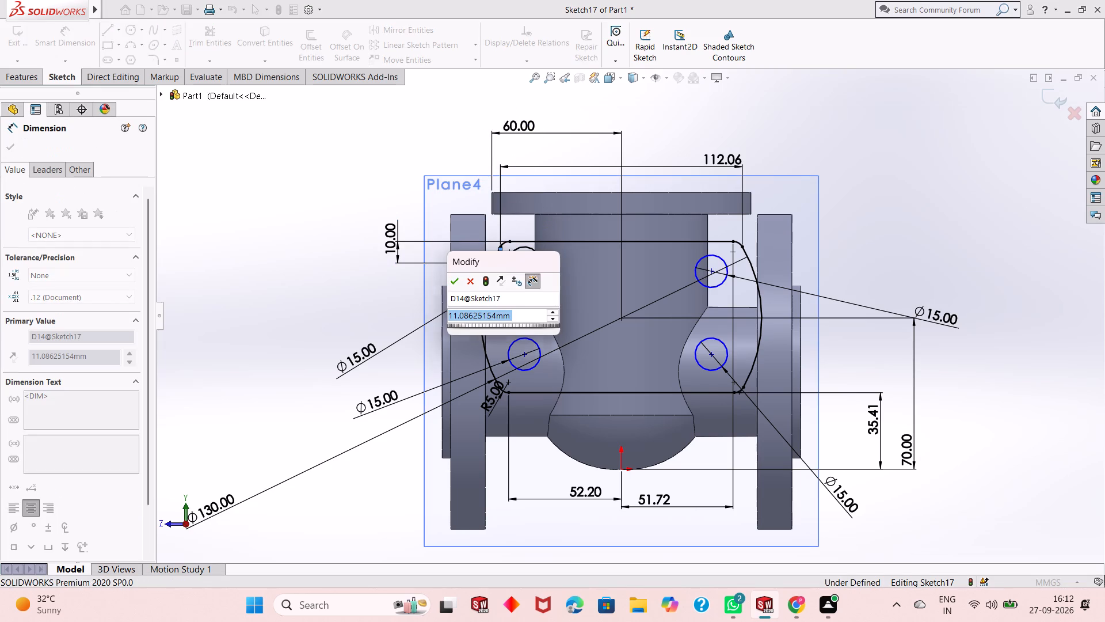
type("10")
key("Return")
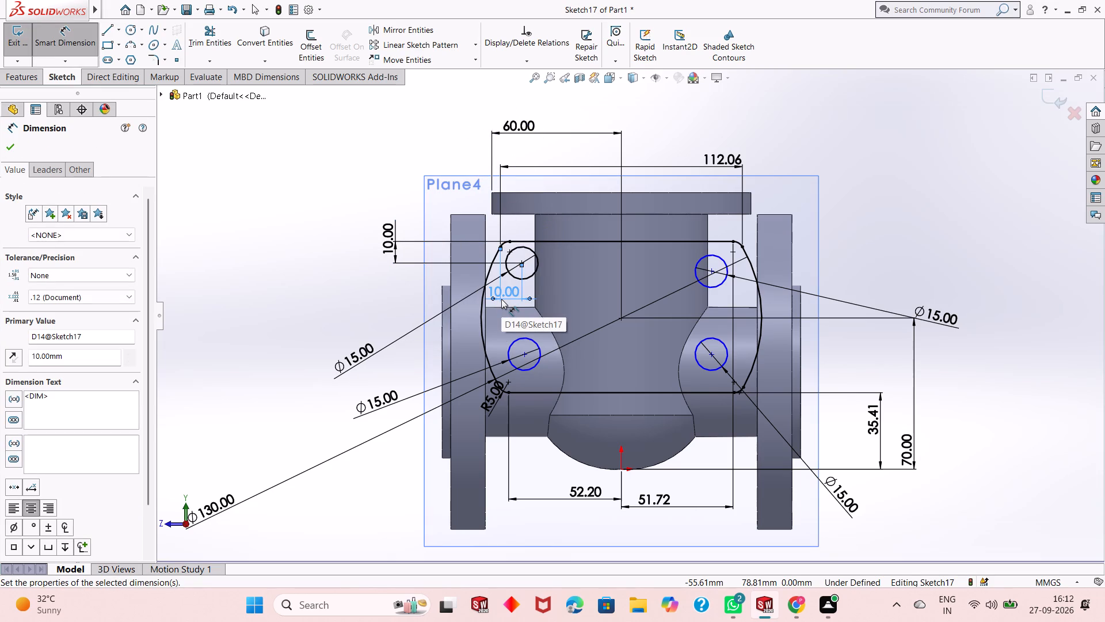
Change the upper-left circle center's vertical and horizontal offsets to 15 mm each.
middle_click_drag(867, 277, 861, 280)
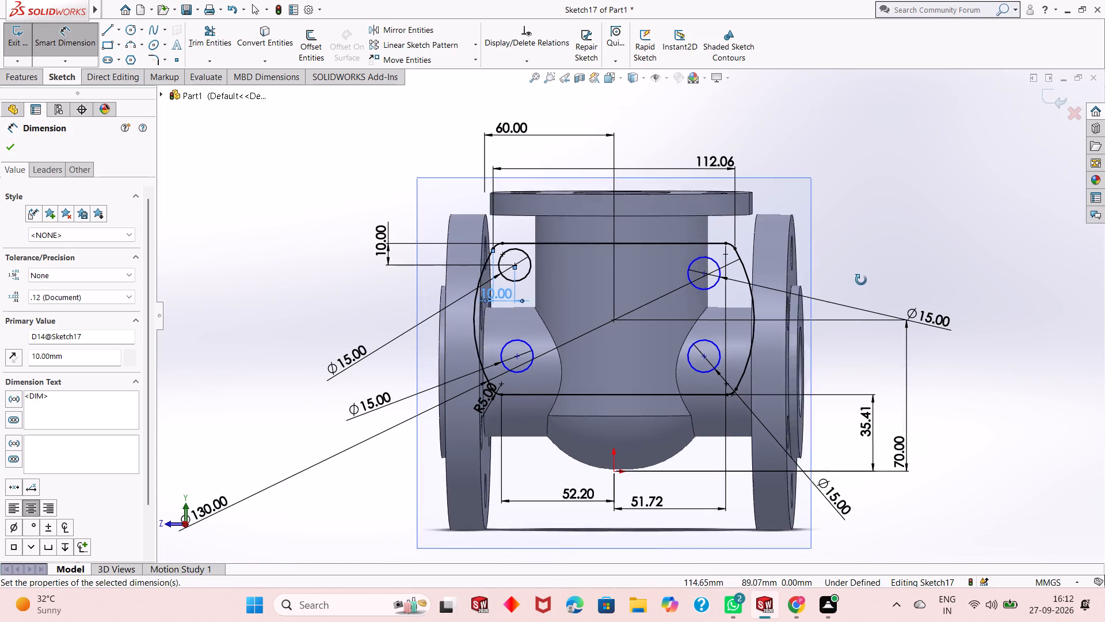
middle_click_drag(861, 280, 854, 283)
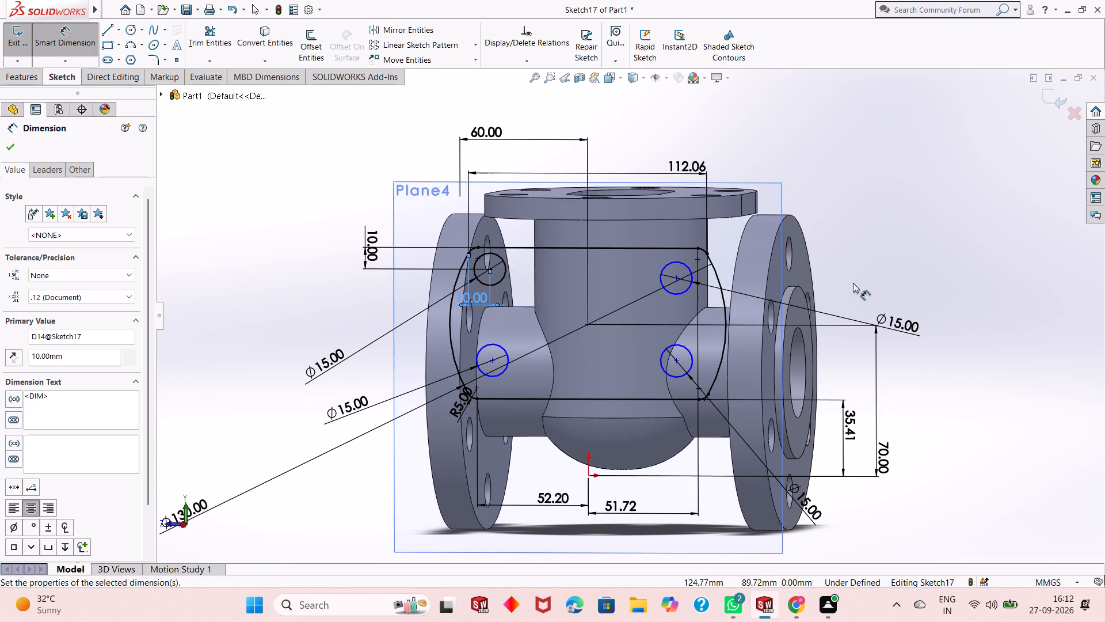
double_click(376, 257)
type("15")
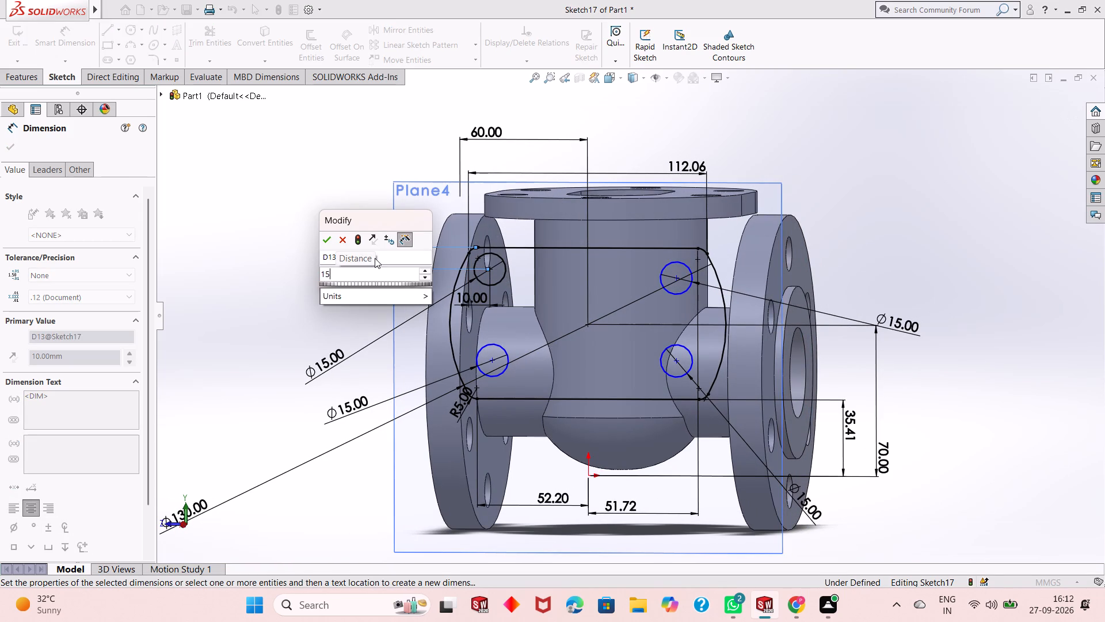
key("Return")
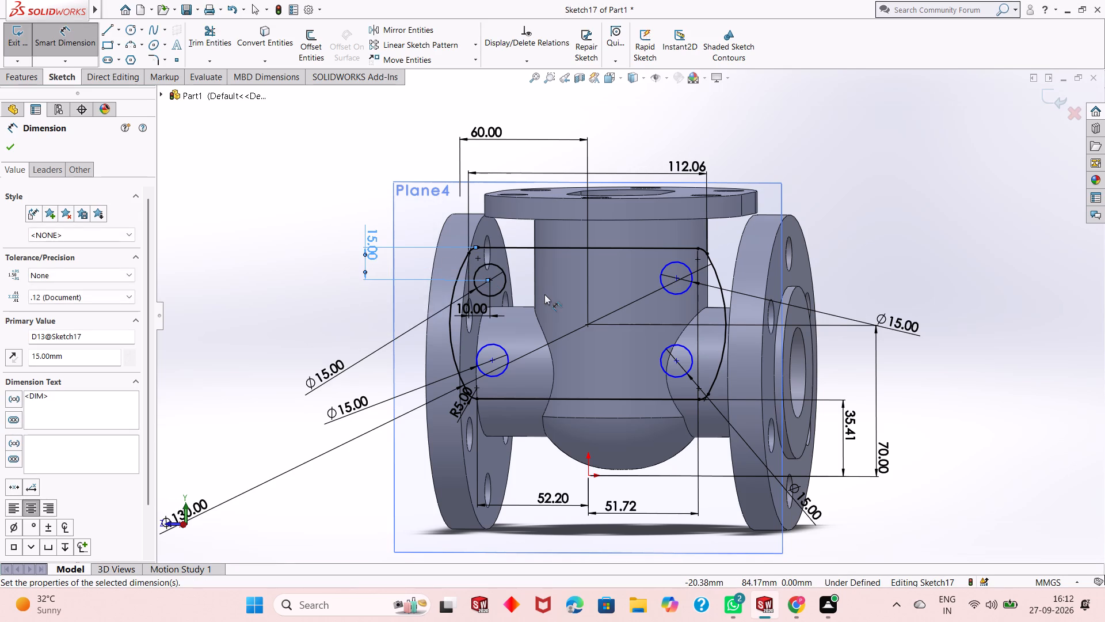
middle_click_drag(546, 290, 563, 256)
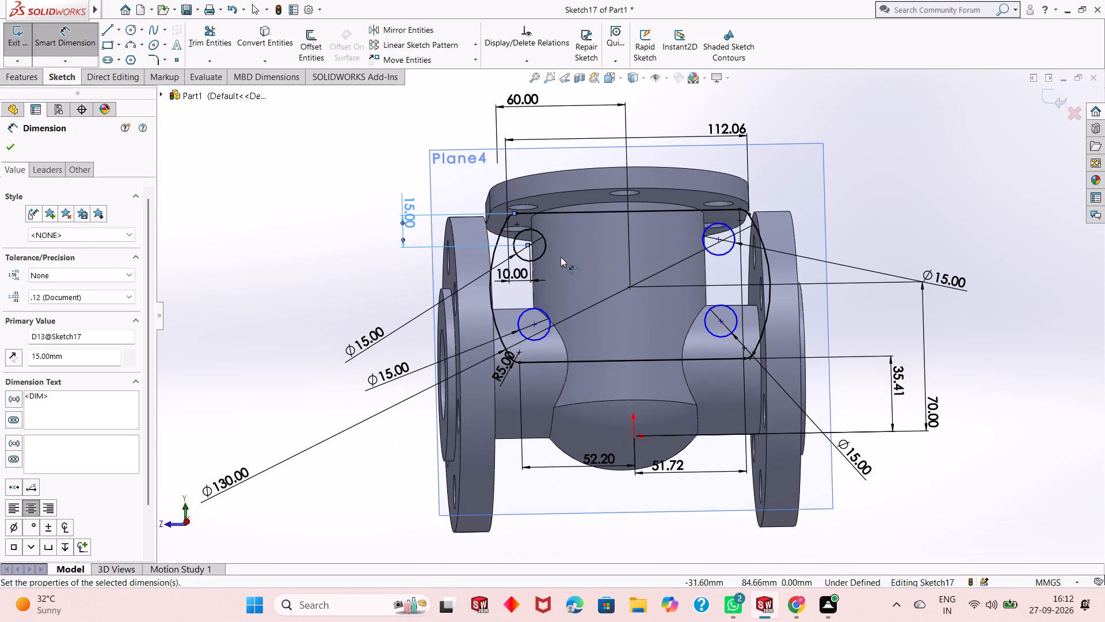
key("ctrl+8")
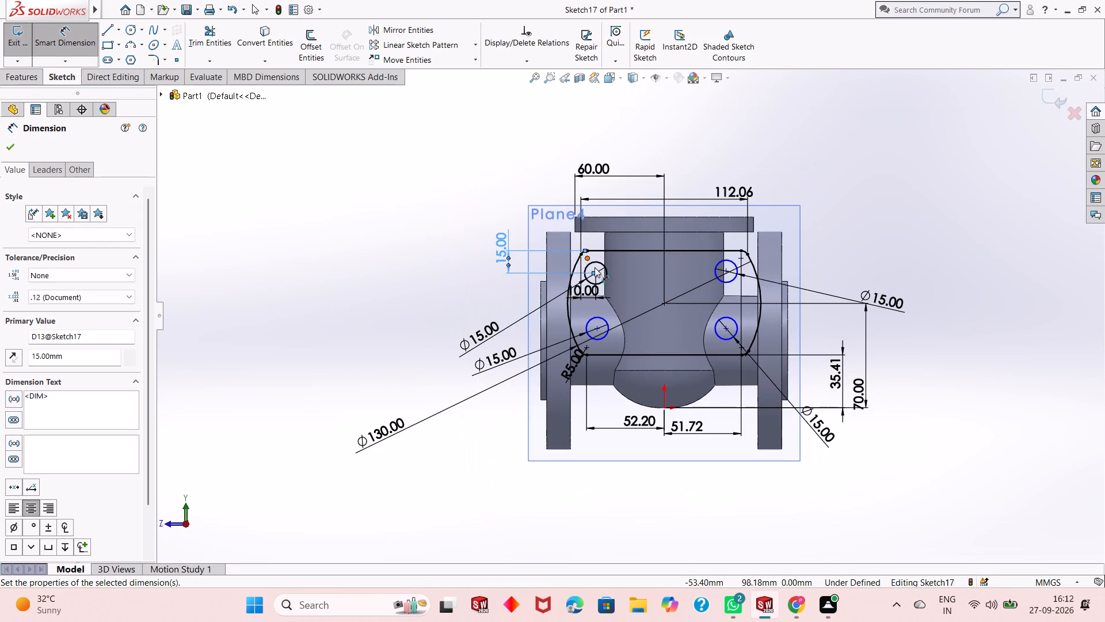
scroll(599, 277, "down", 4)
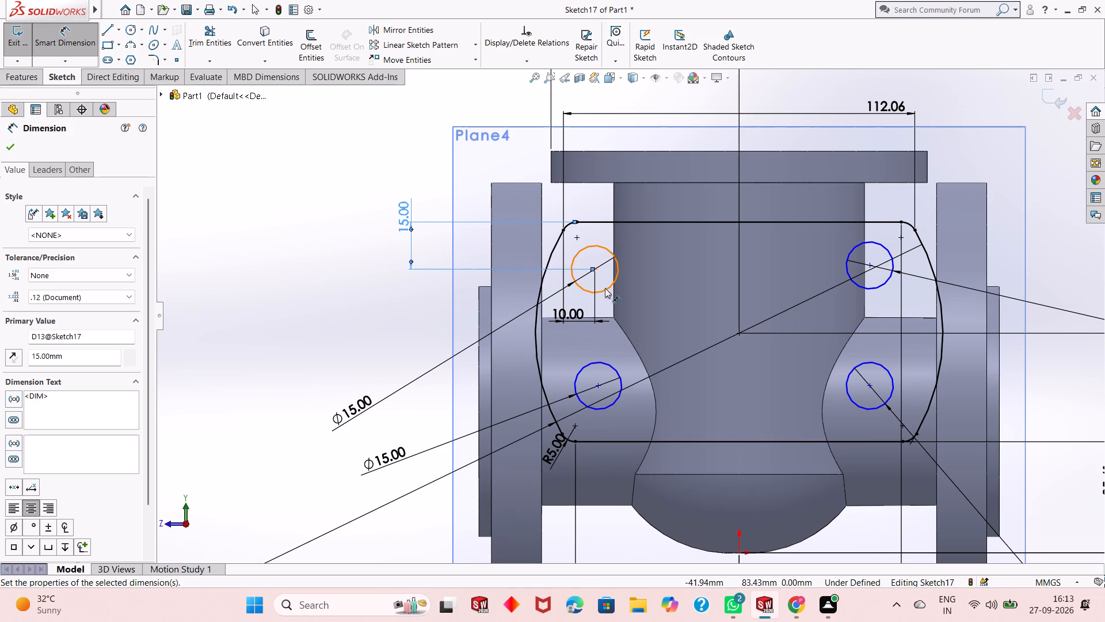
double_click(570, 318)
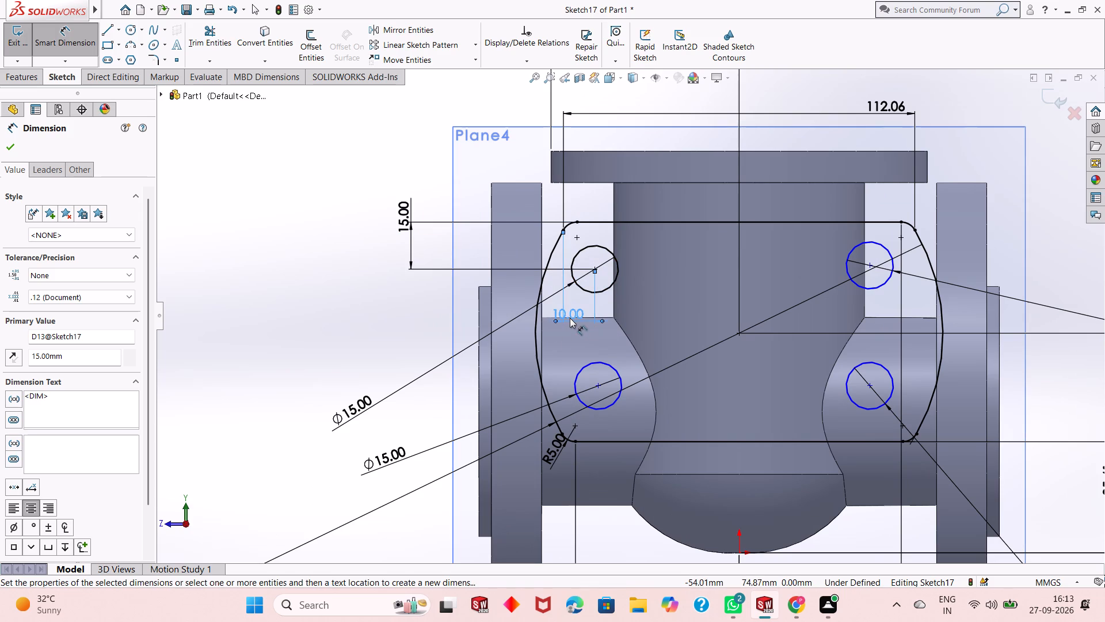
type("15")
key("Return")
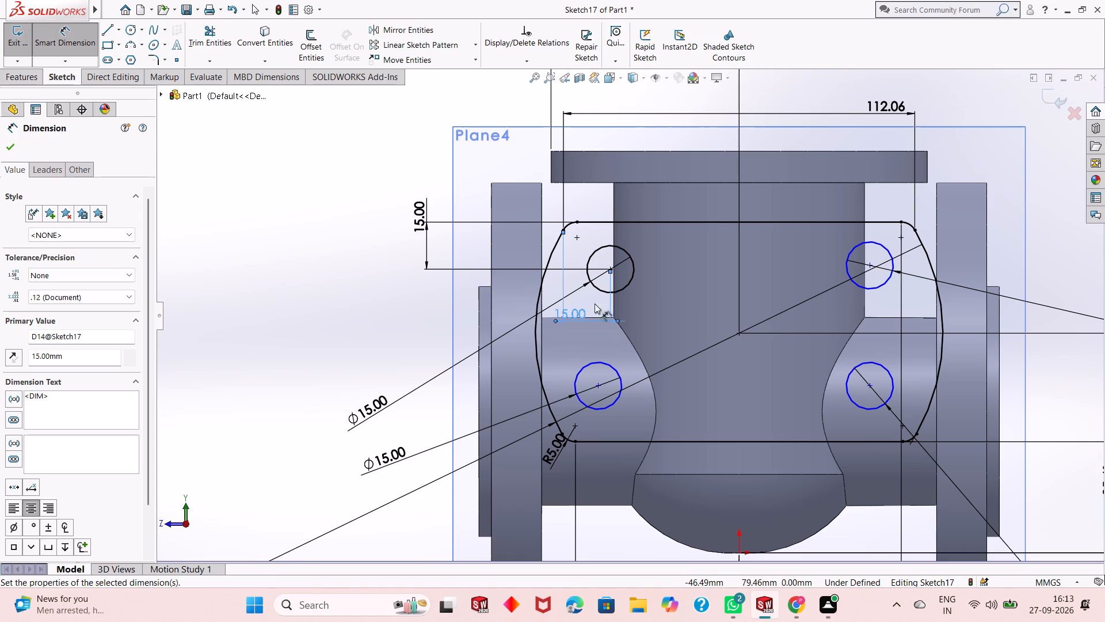
Set the upper-left circle center's horizontal and vertical offsets to 12 mm each.
double_click(577, 315)
type("12")
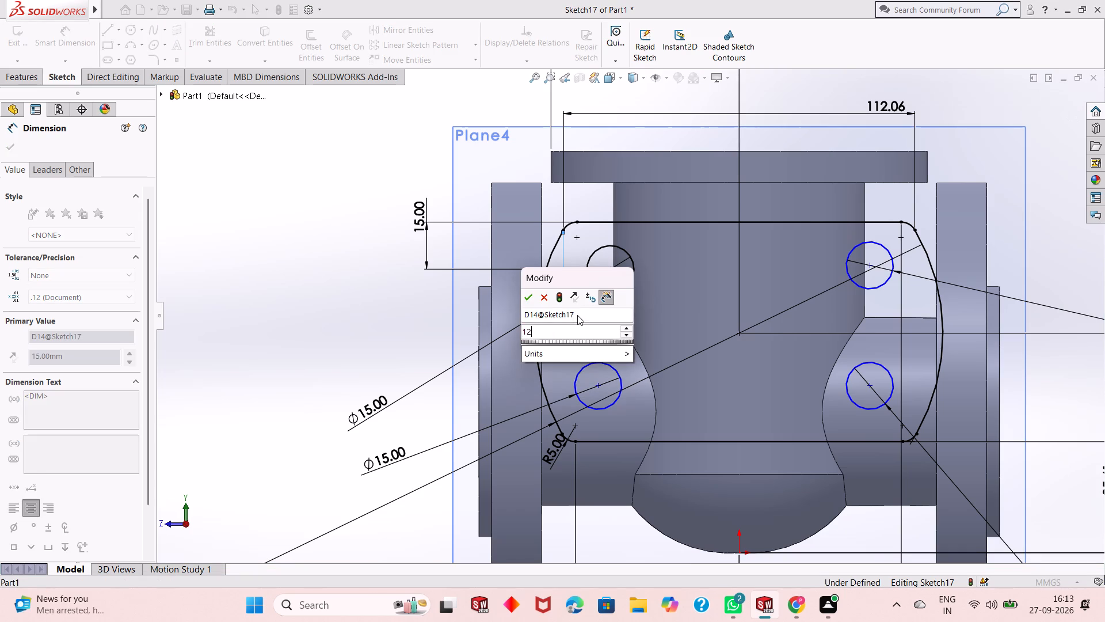
key("Return")
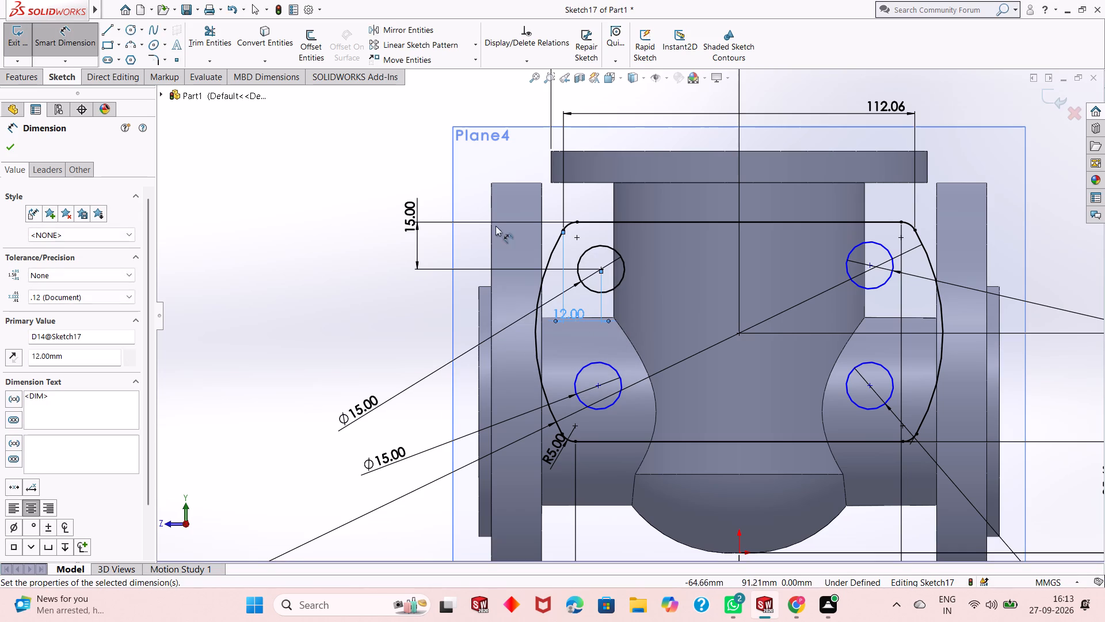
left_click(407, 219)
left_click(409, 223)
key("1")
key("2")
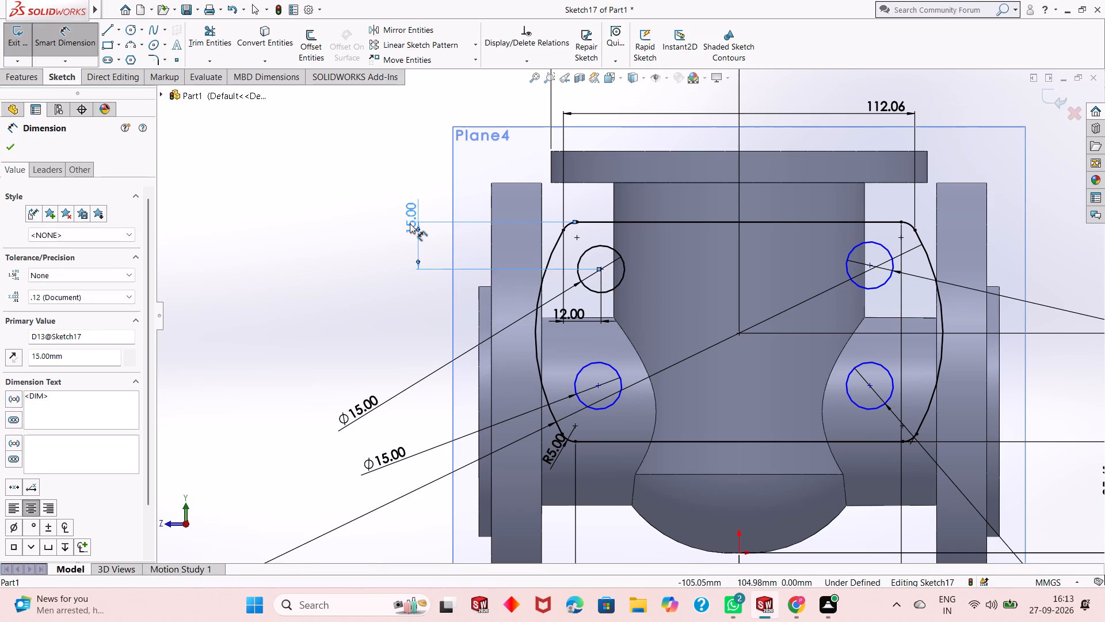
key("Return")
double_click(410, 222)
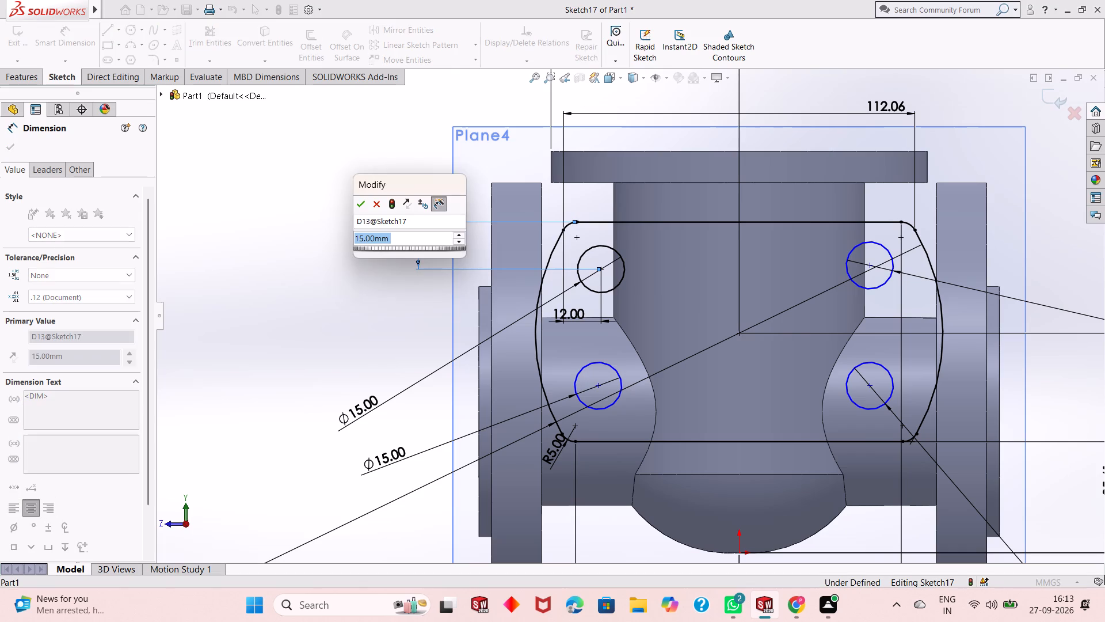
type("12")
key("Return")
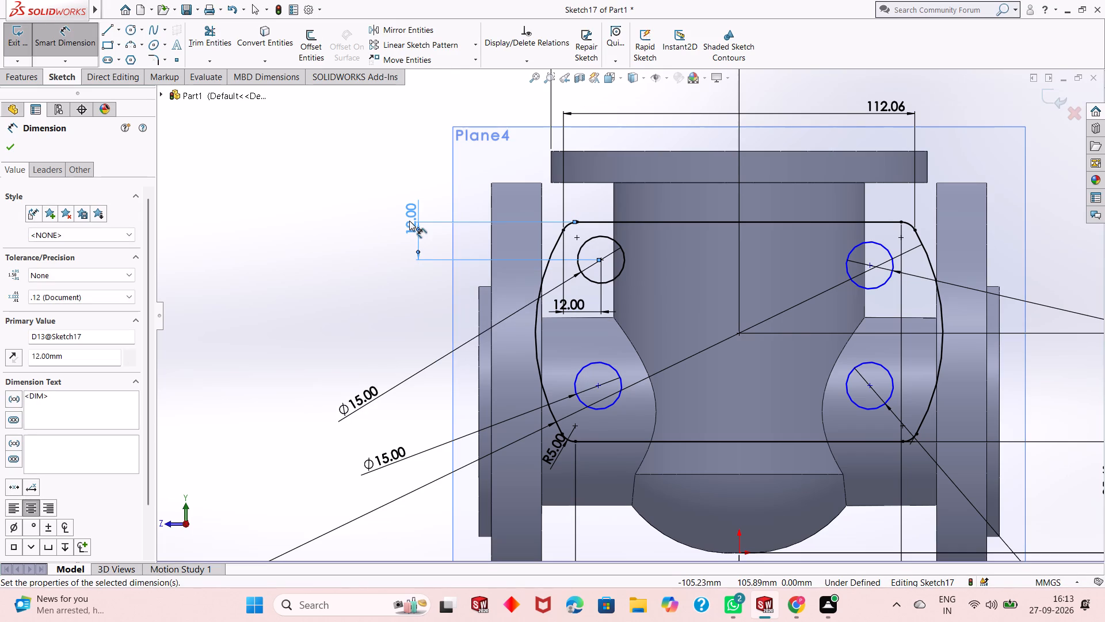
Dimension the lower-left circle's center 12 mm above the bottom line and 12 mm horizontally from the lower-left fillet's outer endpoint.
scroll(622, 329, "up", 1)
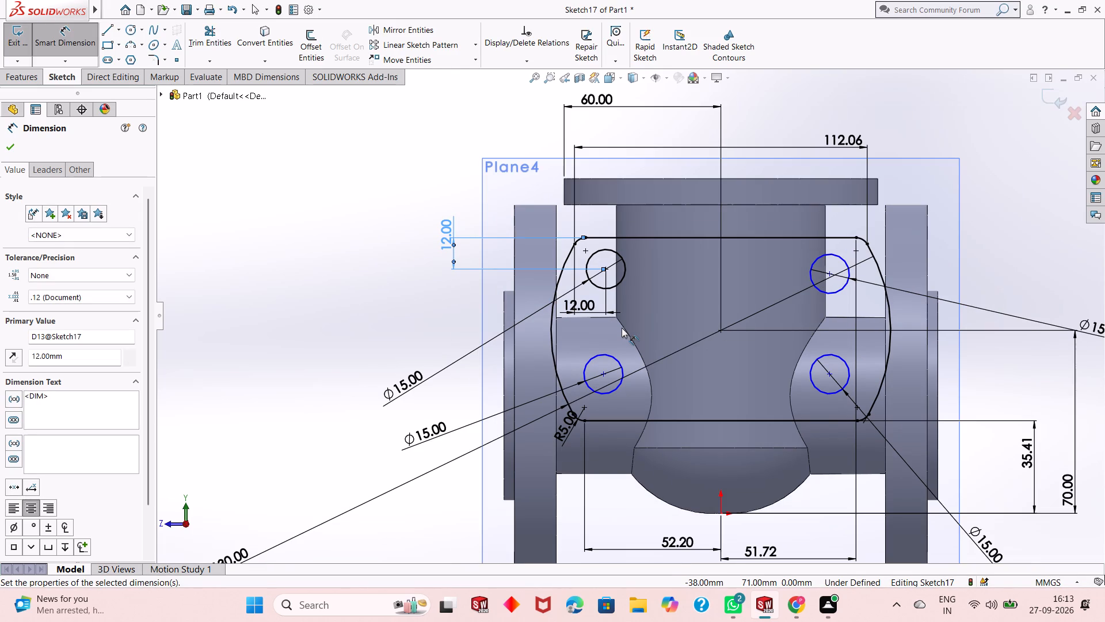
left_click(604, 374)
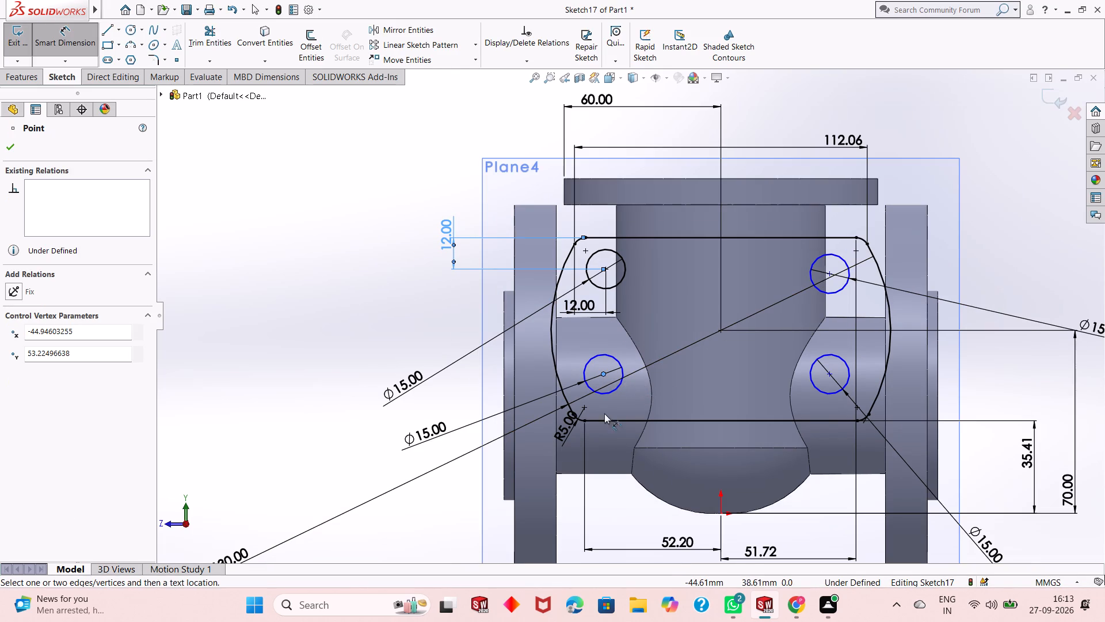
left_click(604, 422)
left_click(476, 428)
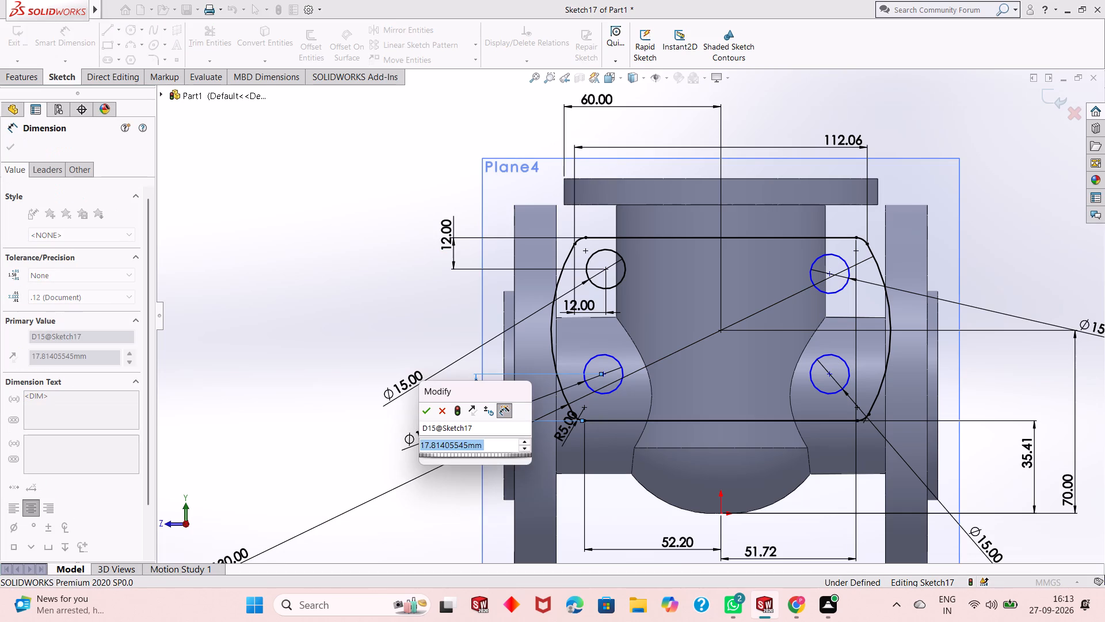
type("12")
key("Return")
scroll(635, 421, "down", 4)
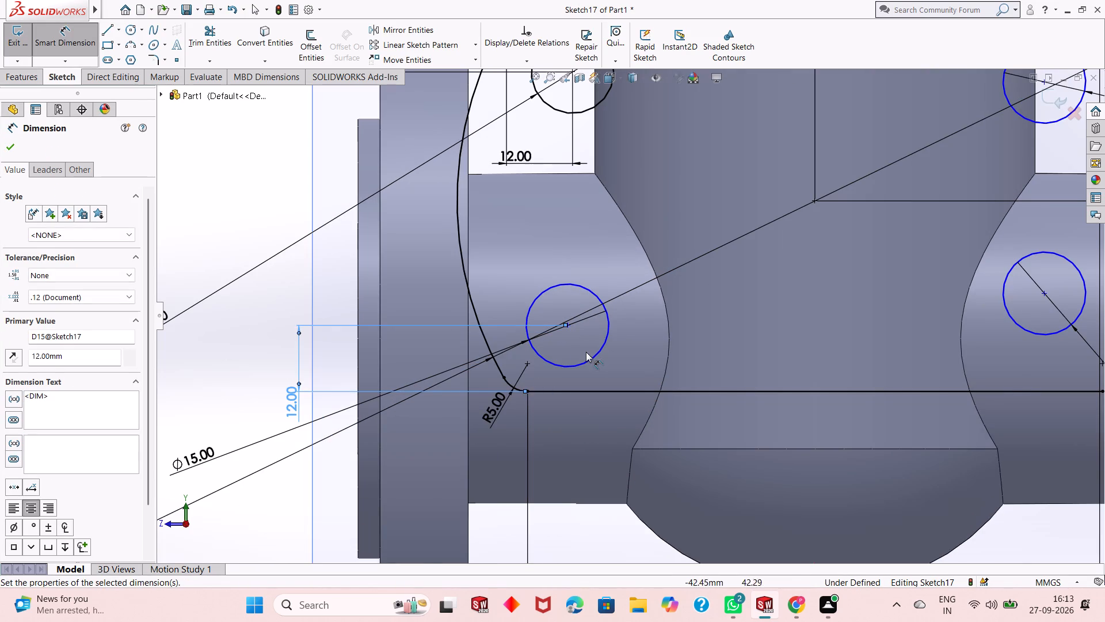
scroll(589, 350, "up", 2)
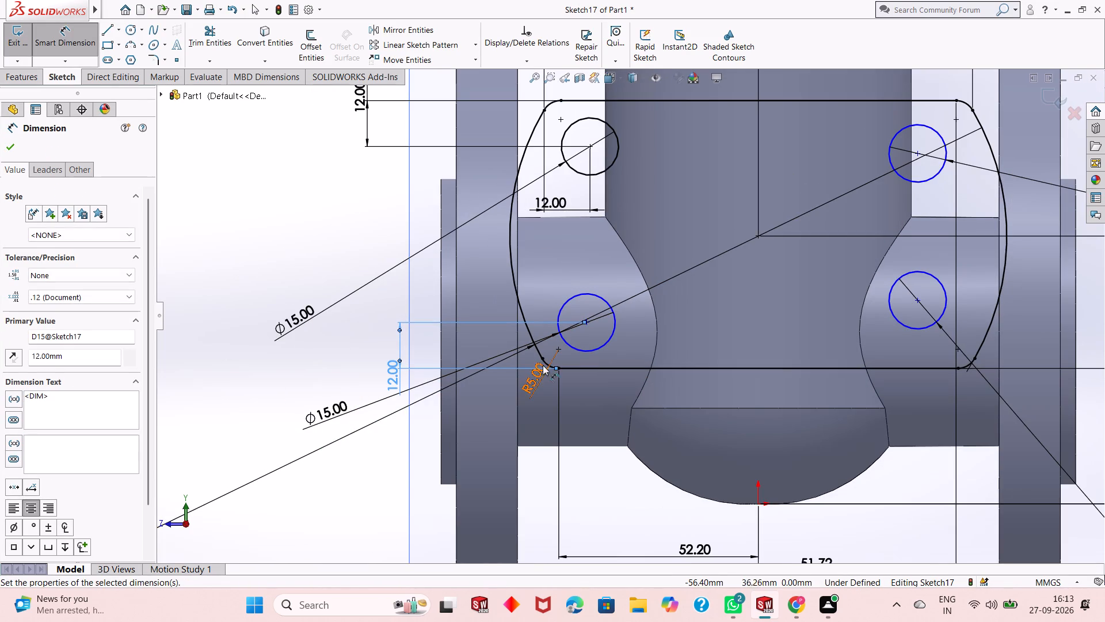
left_click(545, 356)
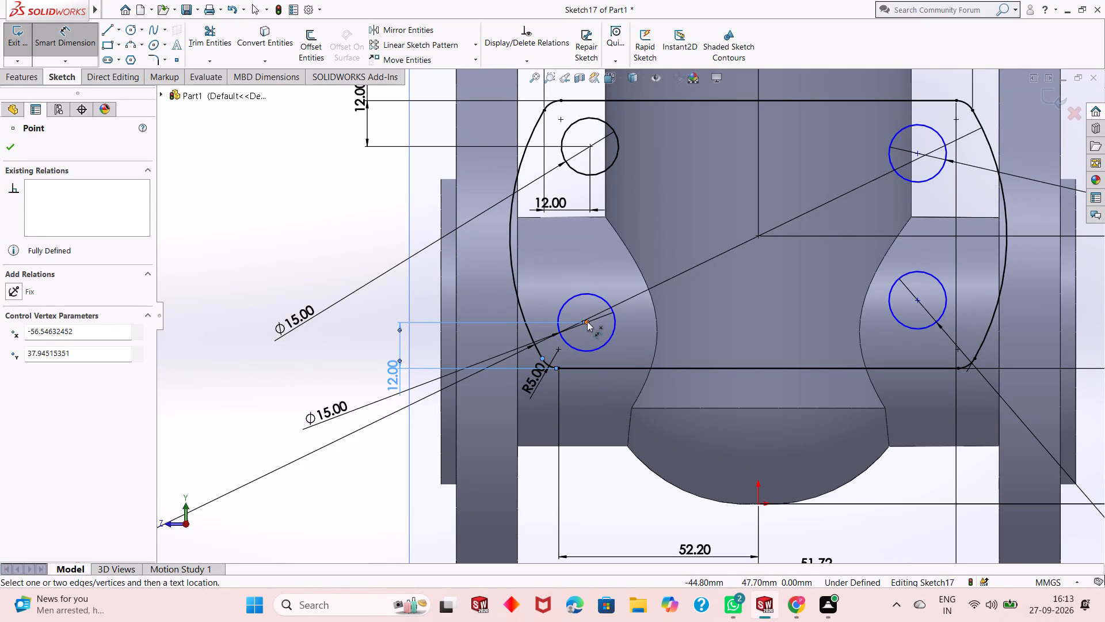
left_click(587, 322)
left_click(560, 487)
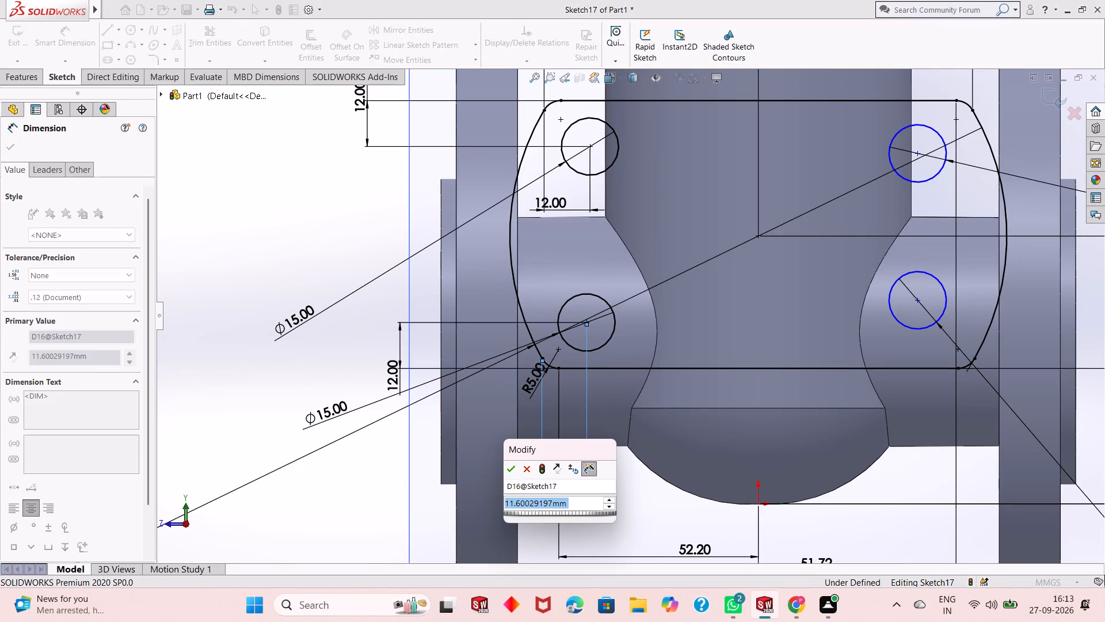
type("12")
key("Return")
Dimension the upper-right circle's center 12 mm horizontally from the upper-right fillet's outer endpoint and 12 mm below the top line.
scroll(555, 421, "up", 2)
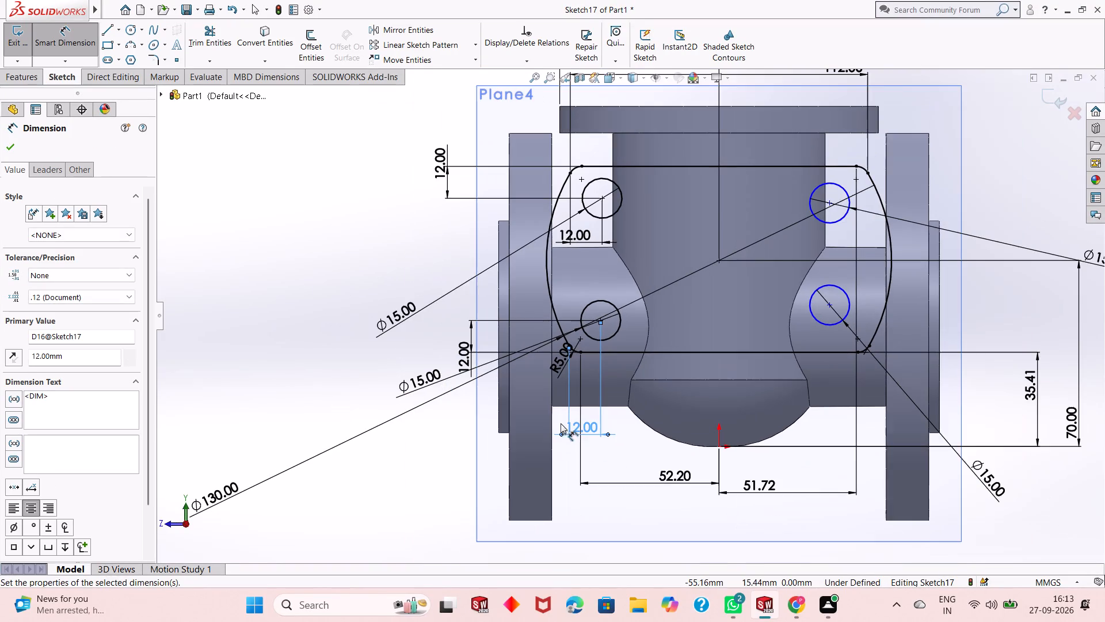
scroll(855, 201, "down", 5)
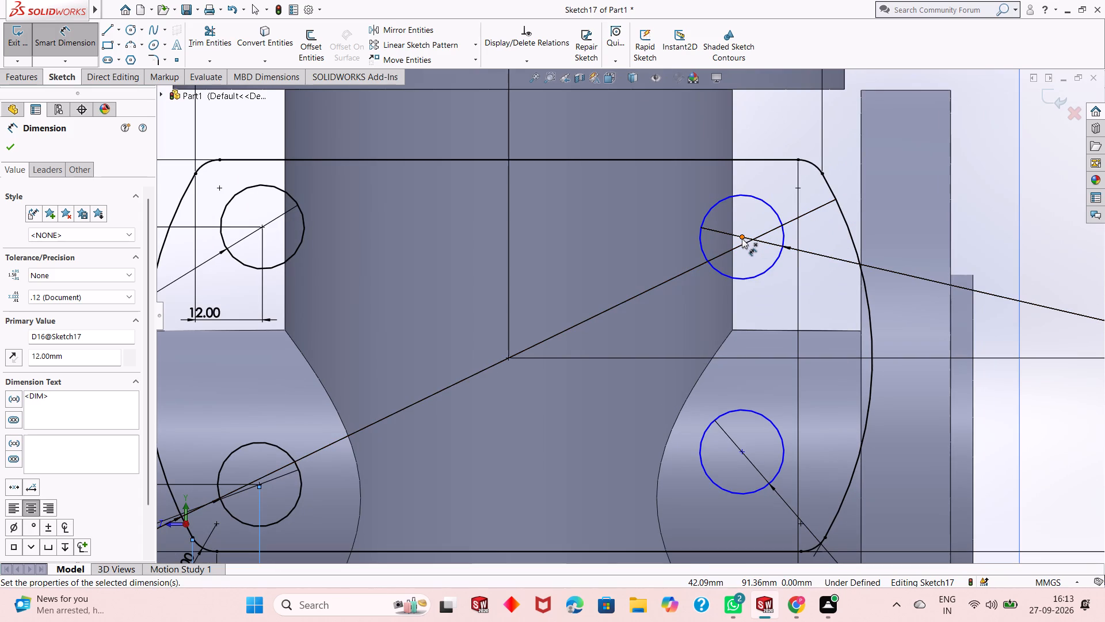
left_click(742, 238)
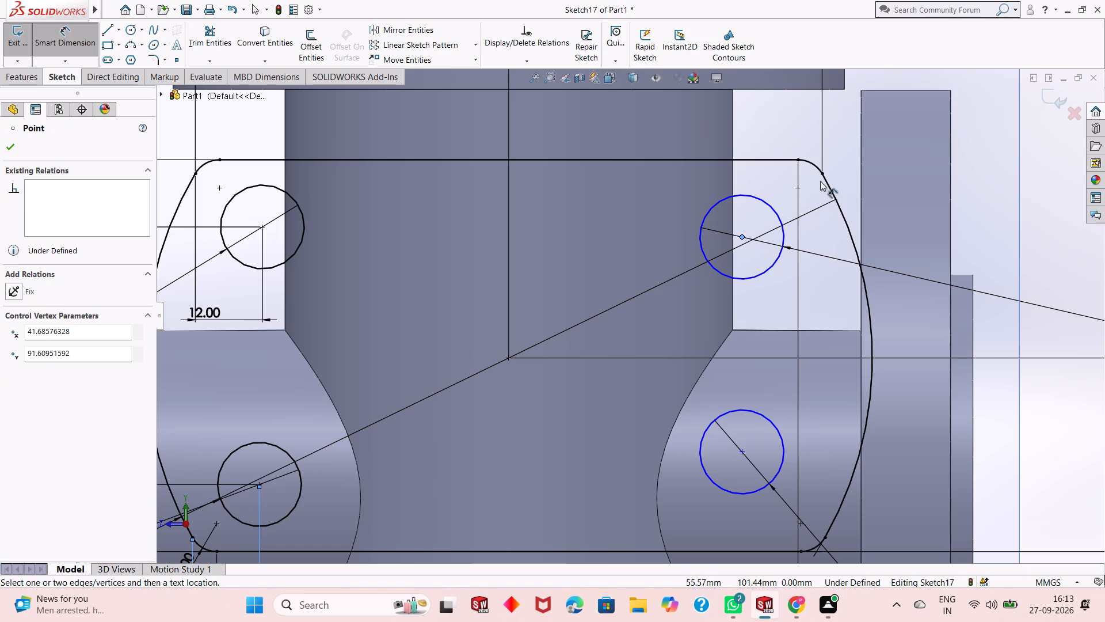
left_click(822, 175)
left_click(791, 127)
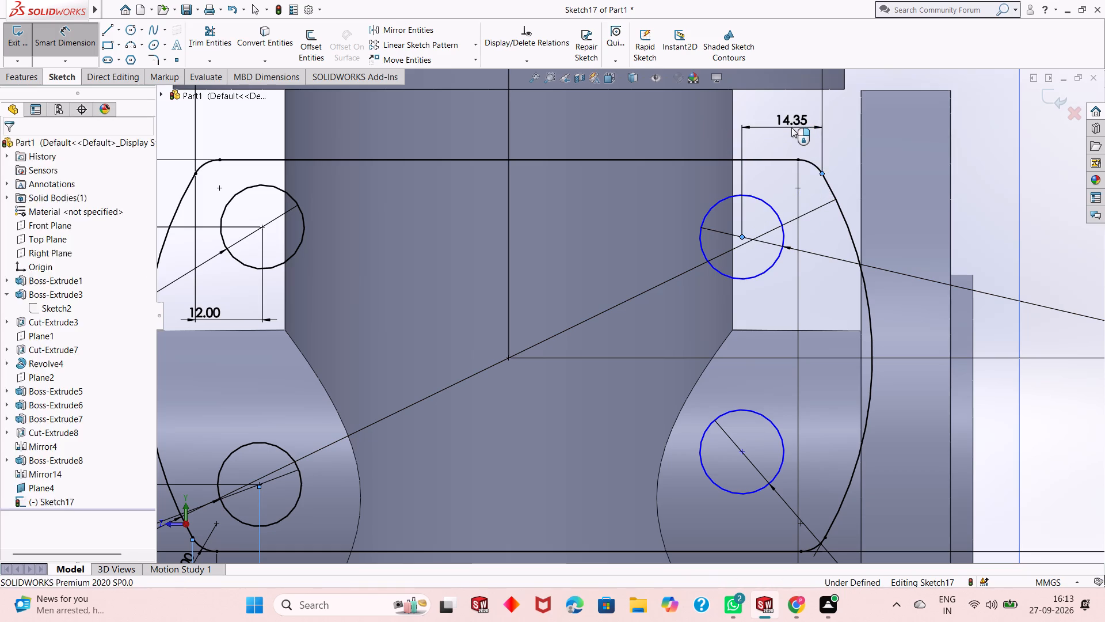
type("12")
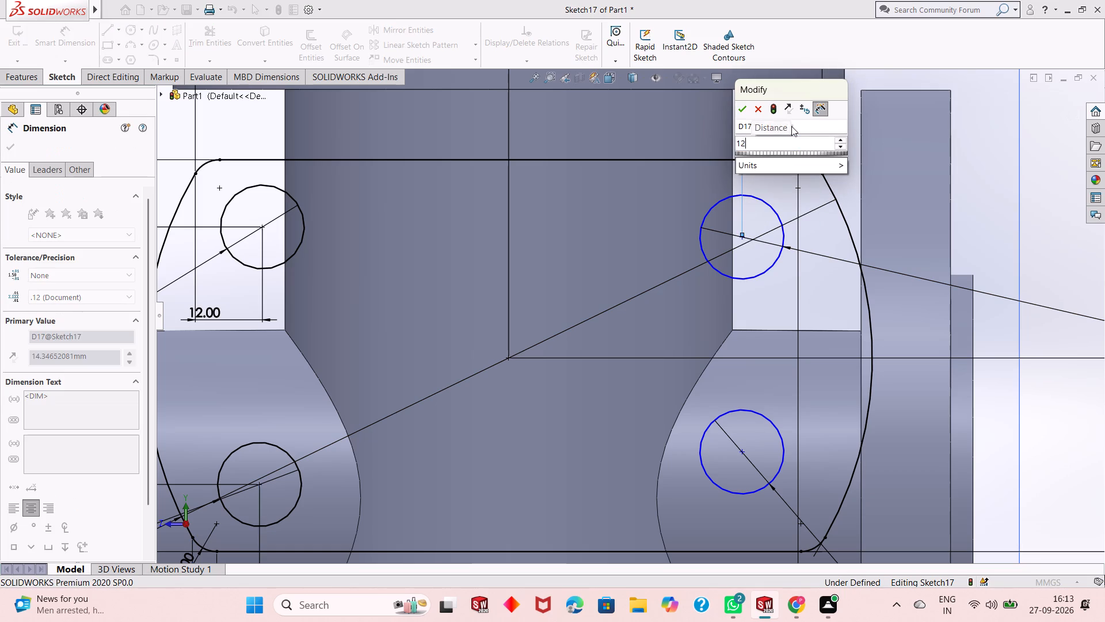
key("Return")
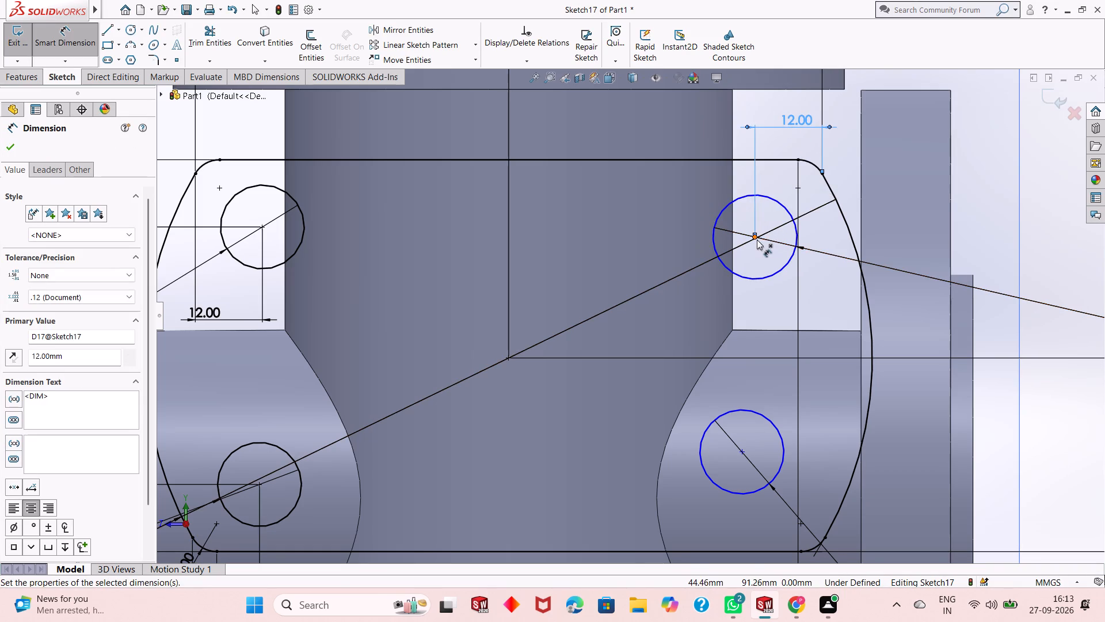
left_click(757, 240)
left_click(729, 161)
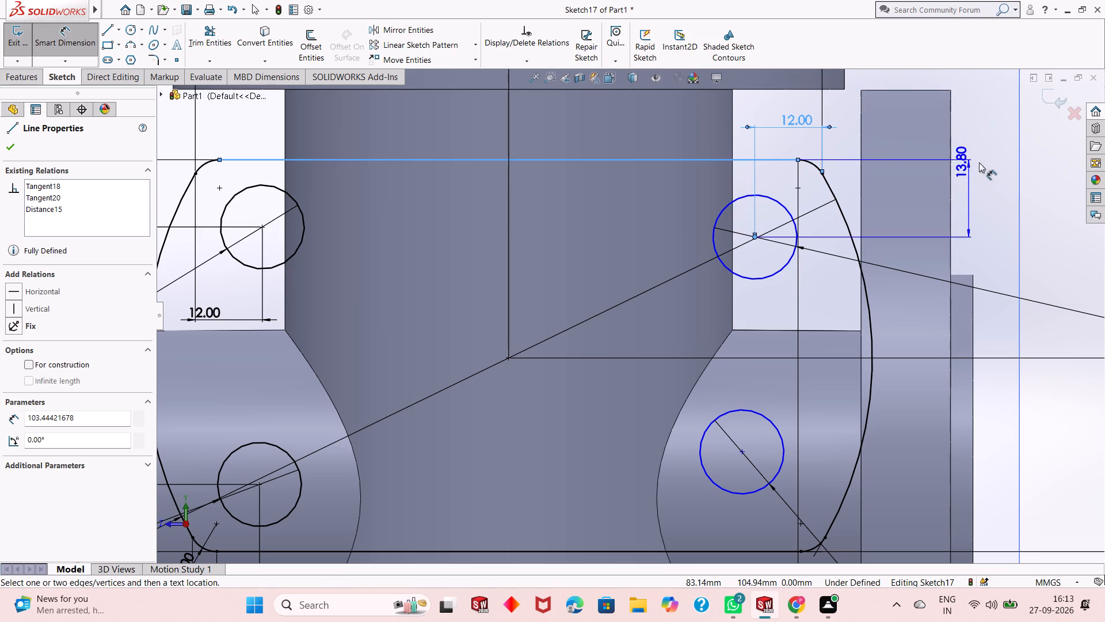
left_click(986, 162)
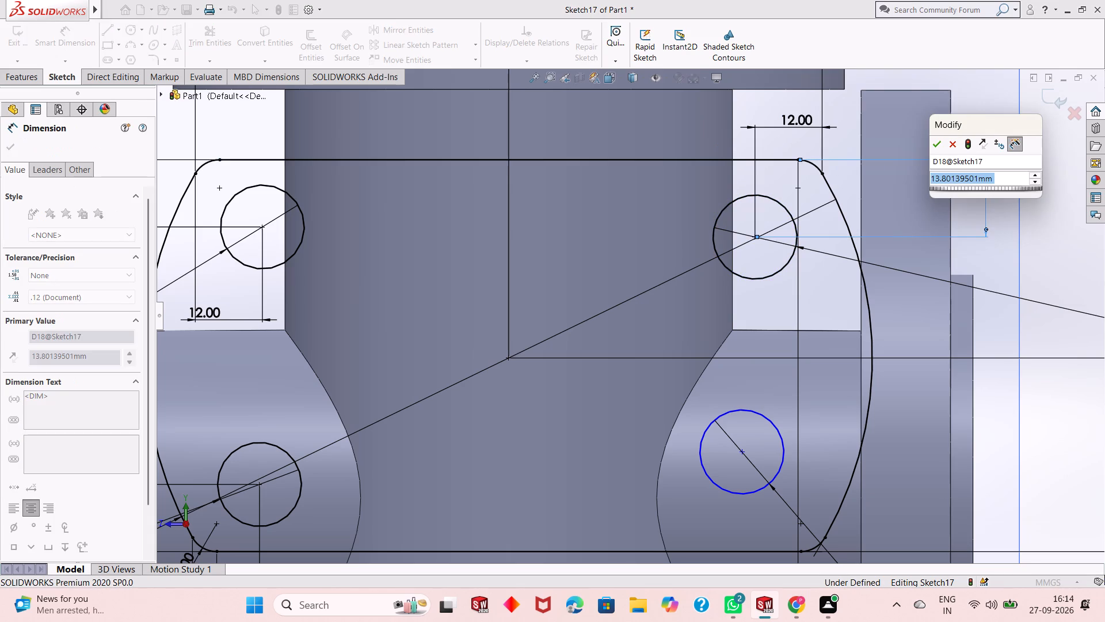
type("12")
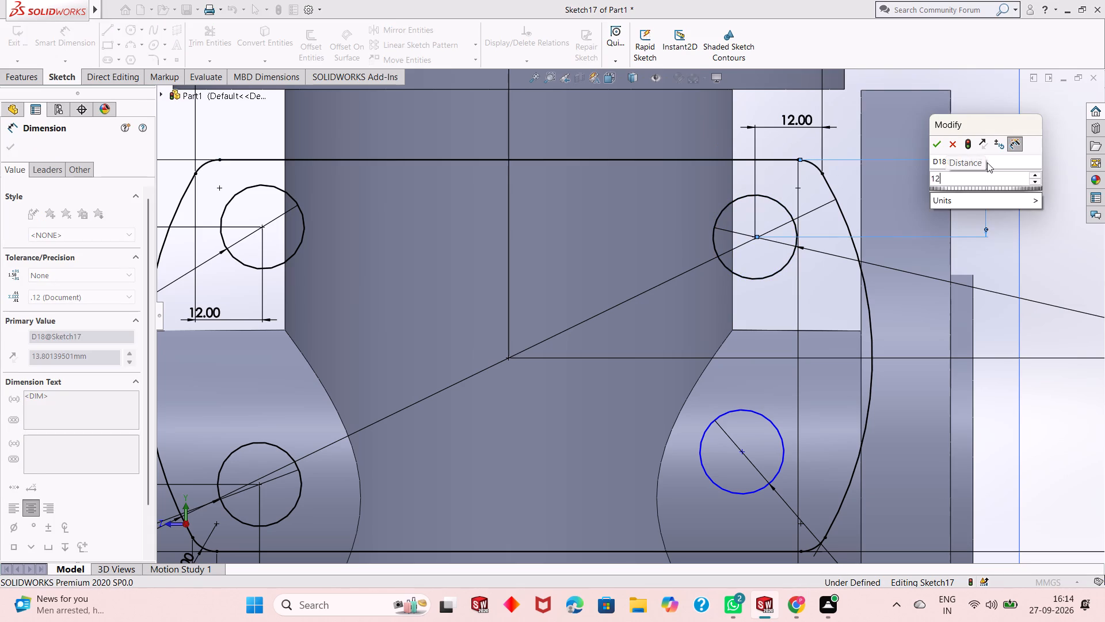
key("Return")
Dimension the lower-right circle's center 12 mm above the bottom line and 12 mm horizontally from the lower-right fillet's outer endpoint.
scroll(764, 312, "up", 2)
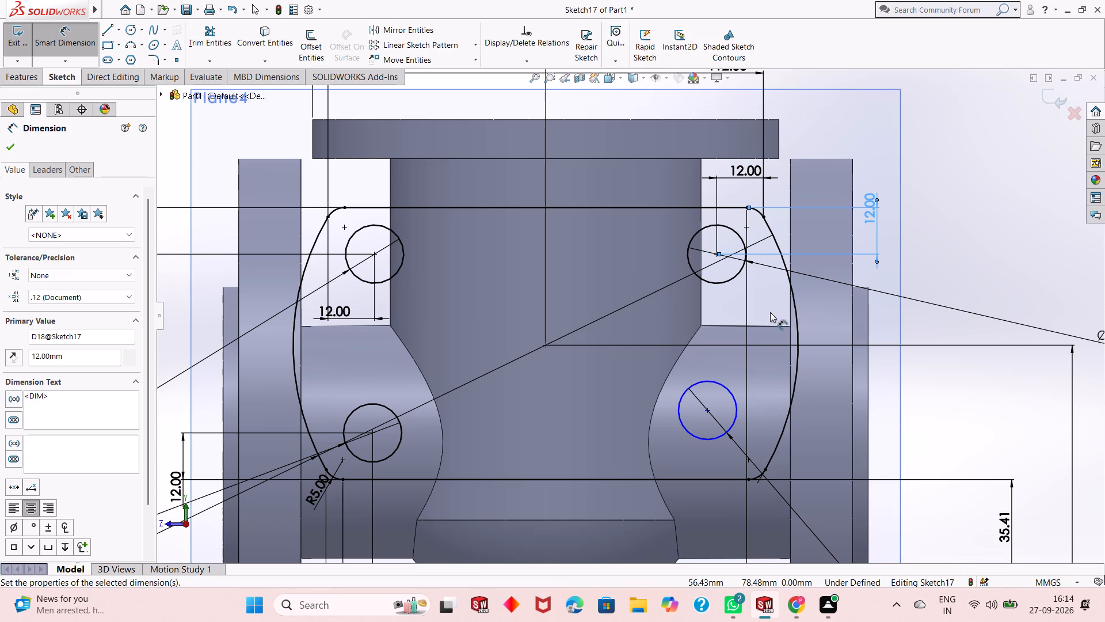
scroll(771, 295, "up", 2)
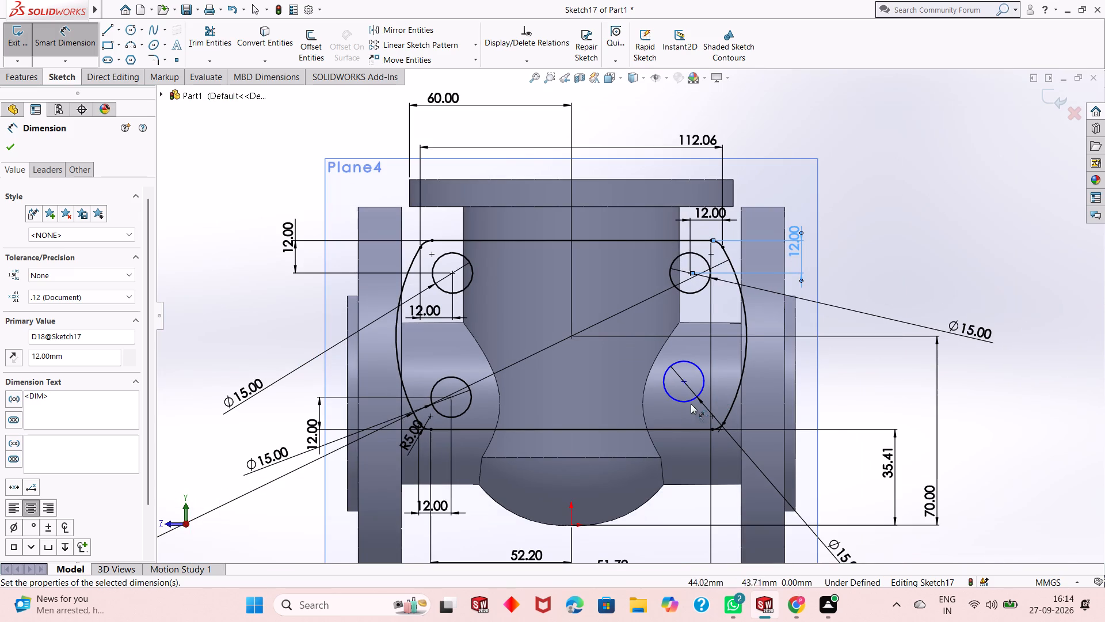
scroll(692, 399, "up", 1)
scroll(675, 374, "down", 4)
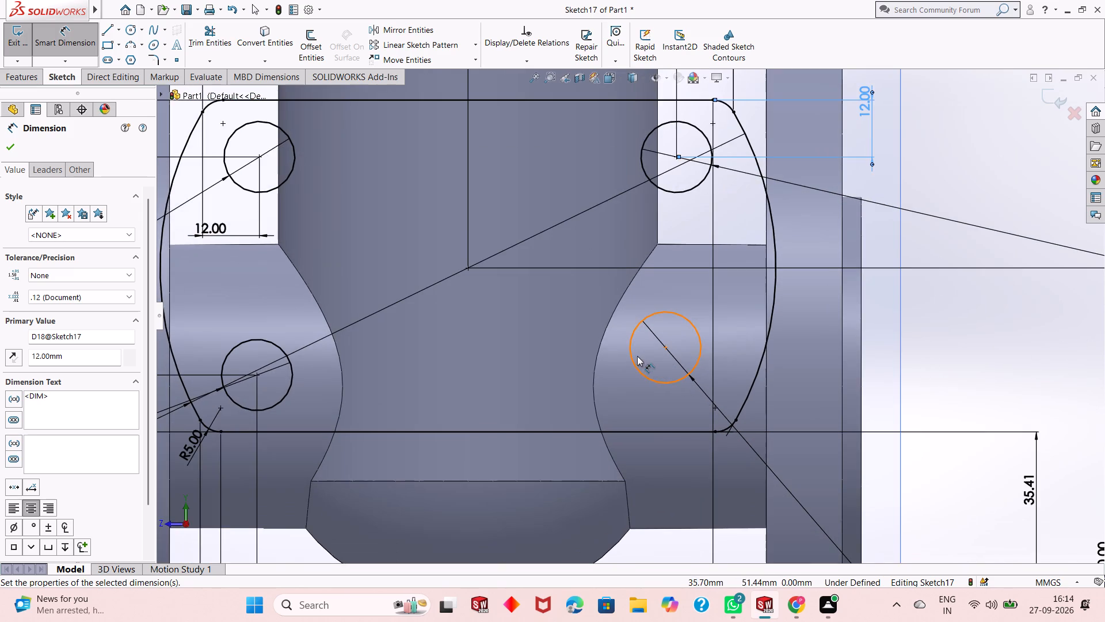
scroll(649, 358, "down", 2)
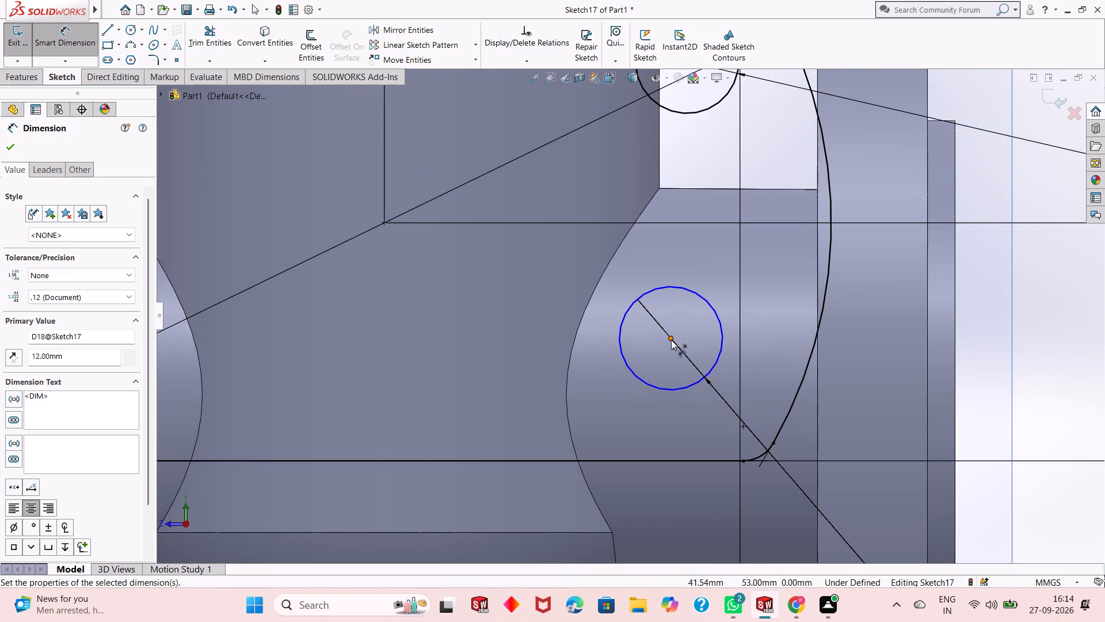
left_click(671, 340)
left_click(674, 460)
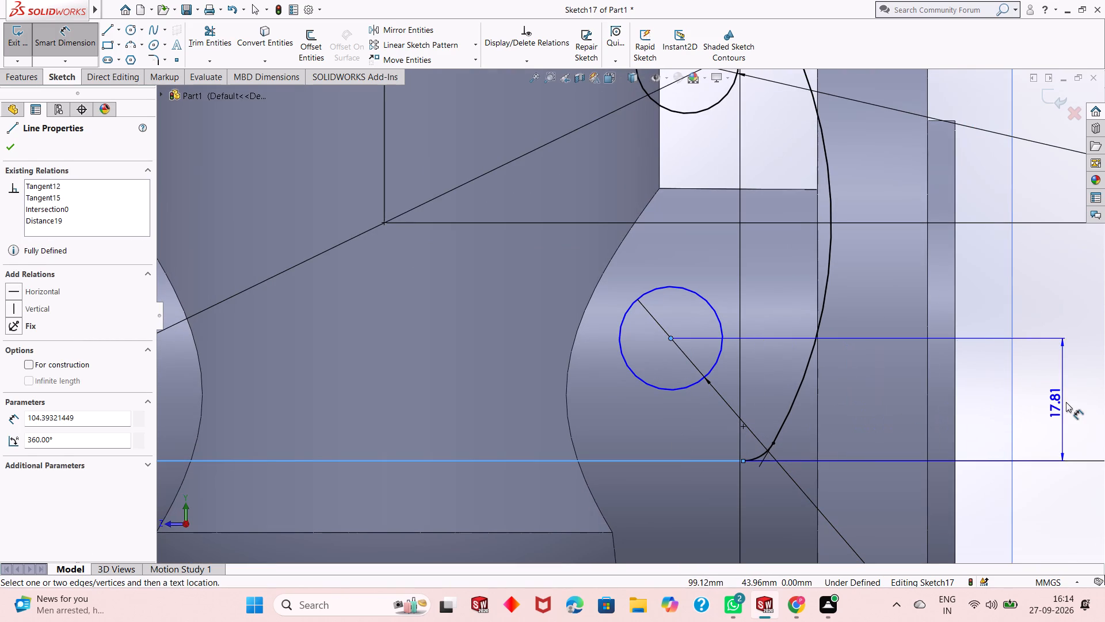
left_click(1066, 402)
type("12")
key("Return")
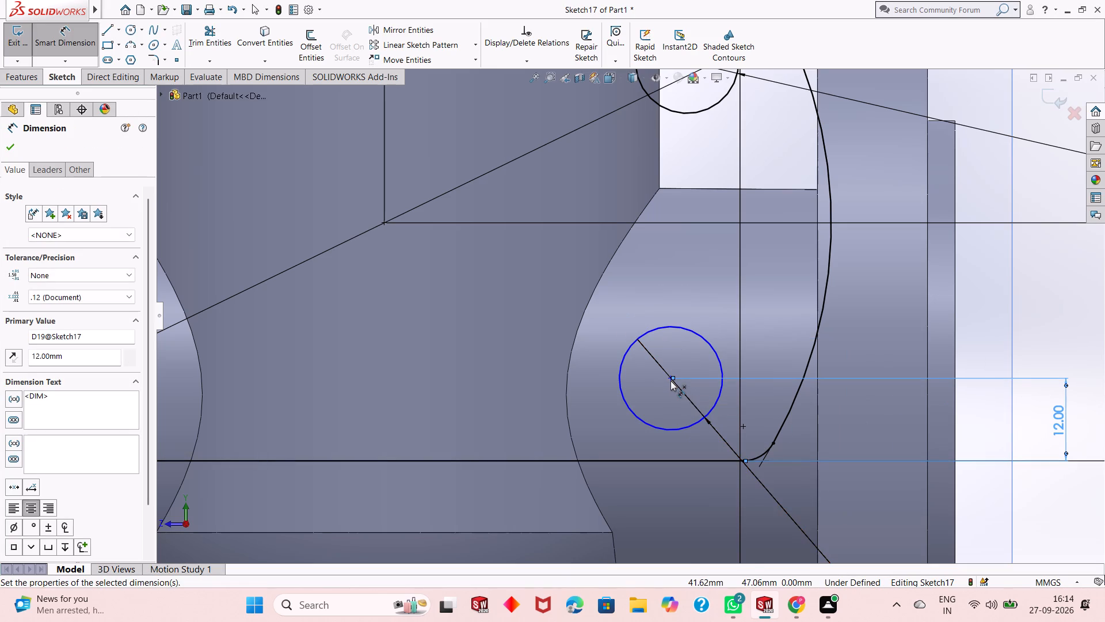
left_click(670, 381)
left_click(772, 442)
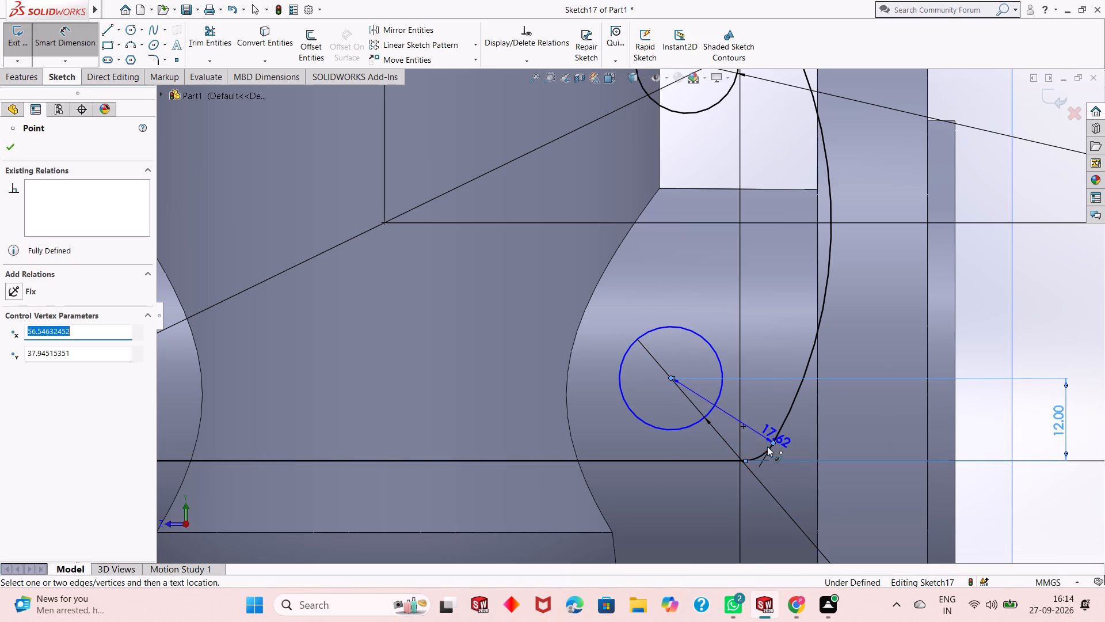
left_click(734, 513)
type("12")
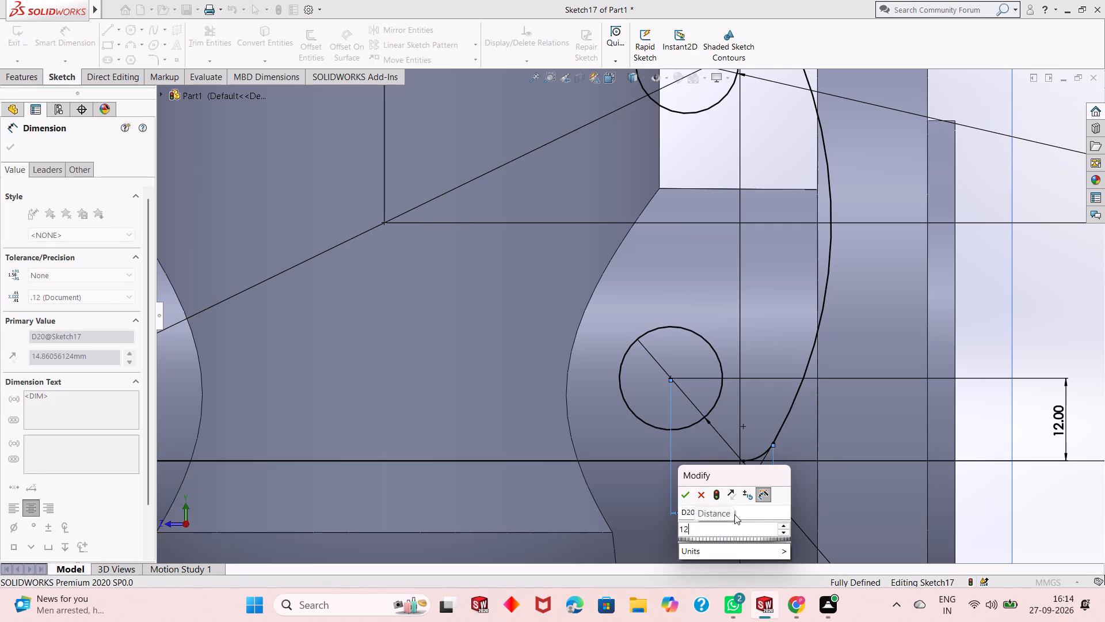
key("Return")
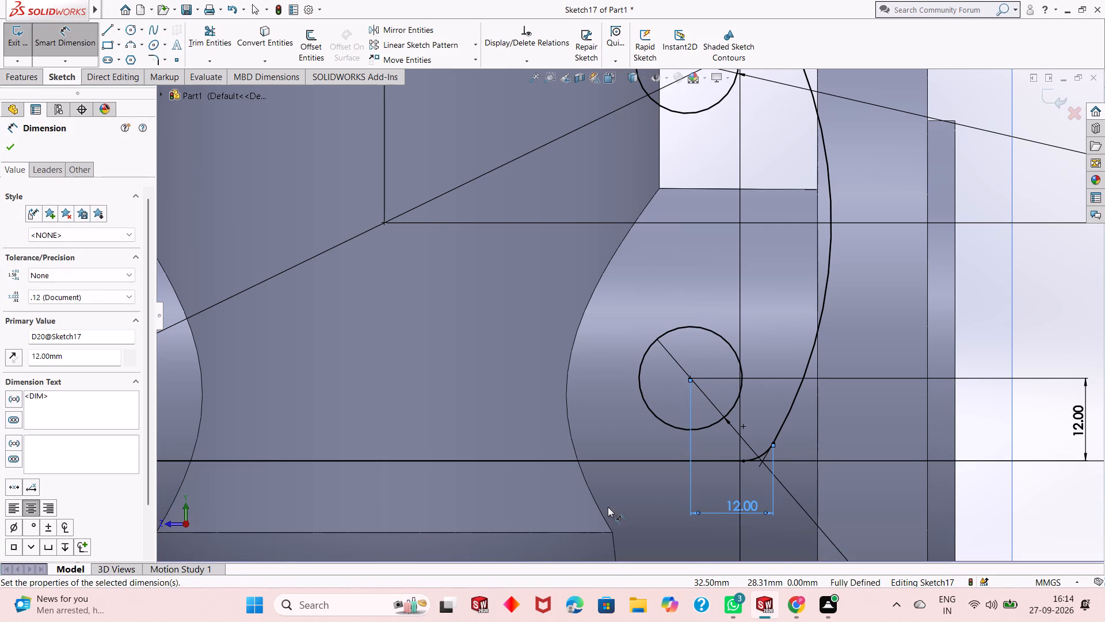
scroll(632, 479, "up", 5)
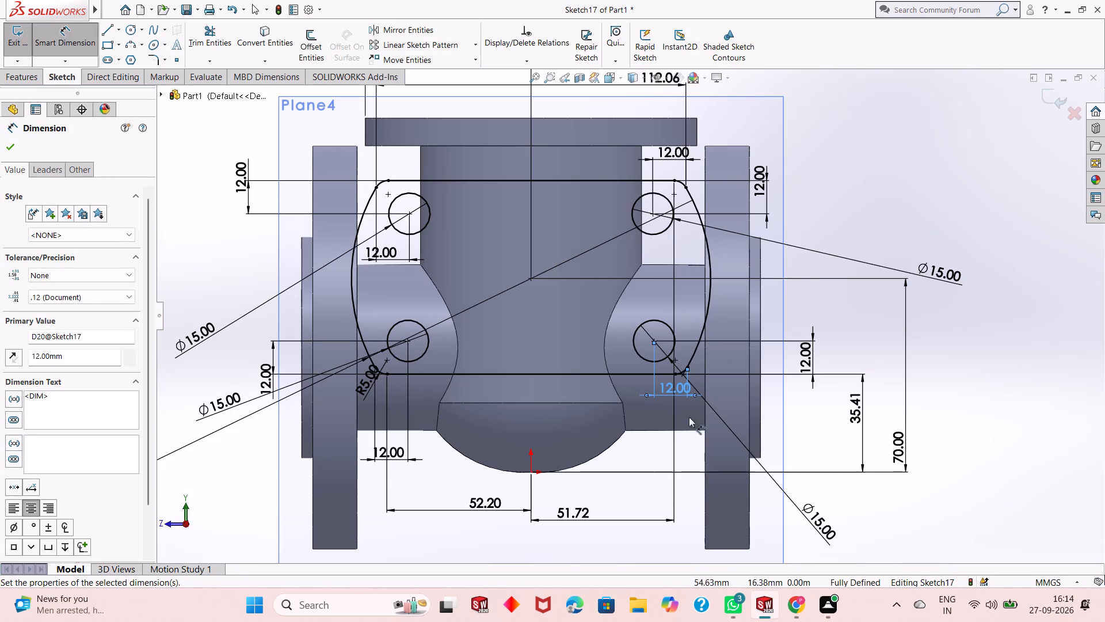
right_click(867, 176)
left_click(907, 214)
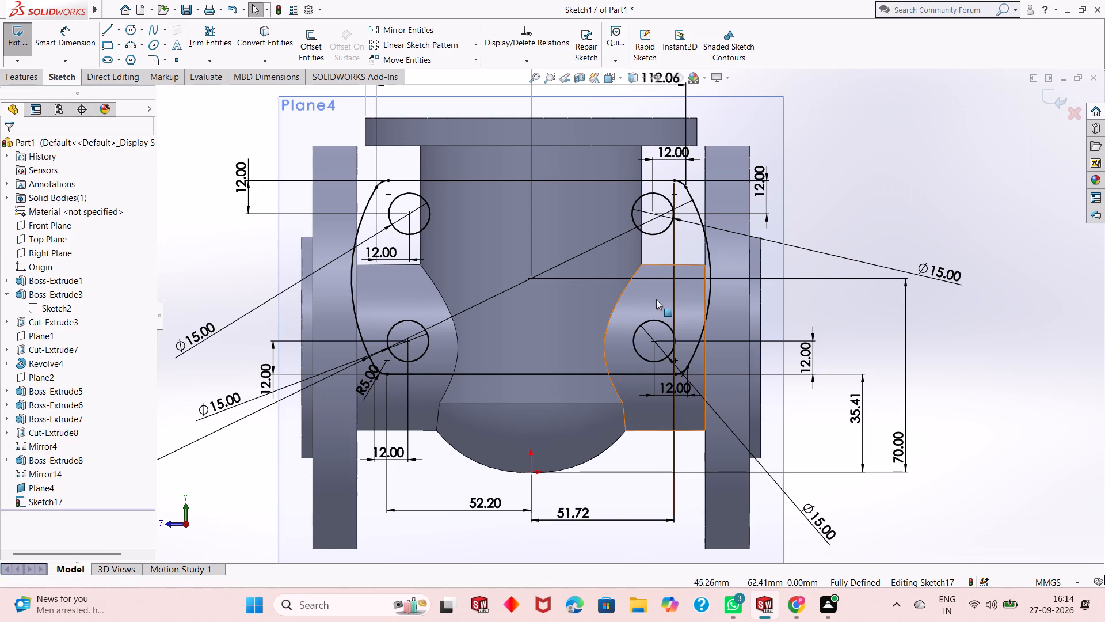
Examine the four-hole flange sketch and its position relative to the pipe body from several angles.
scroll(655, 301, "up", 1)
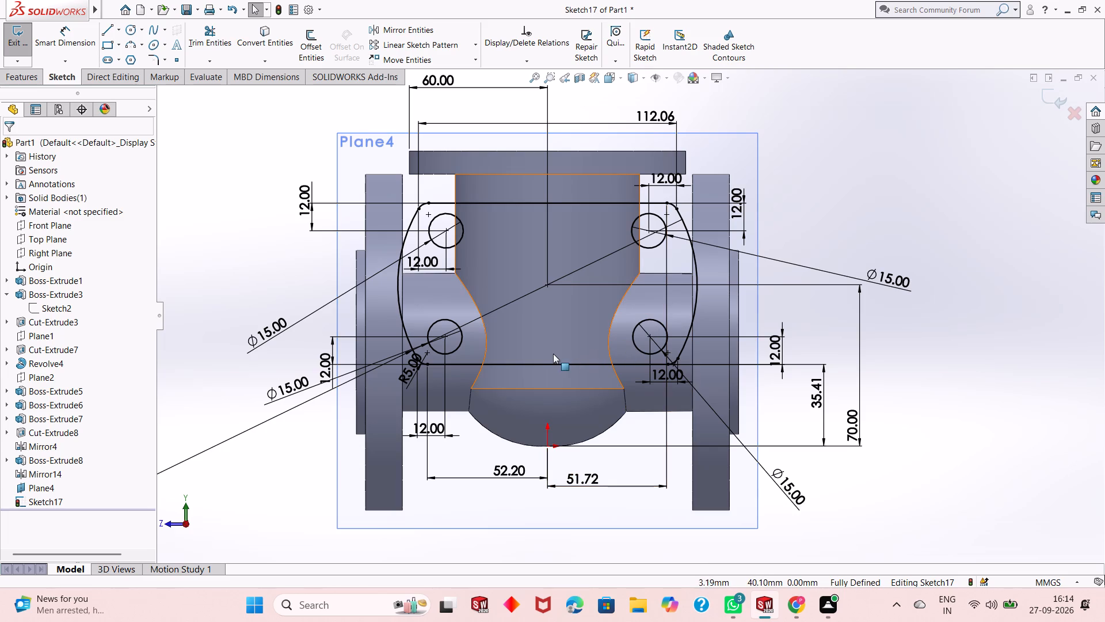
scroll(544, 355, "up", 1)
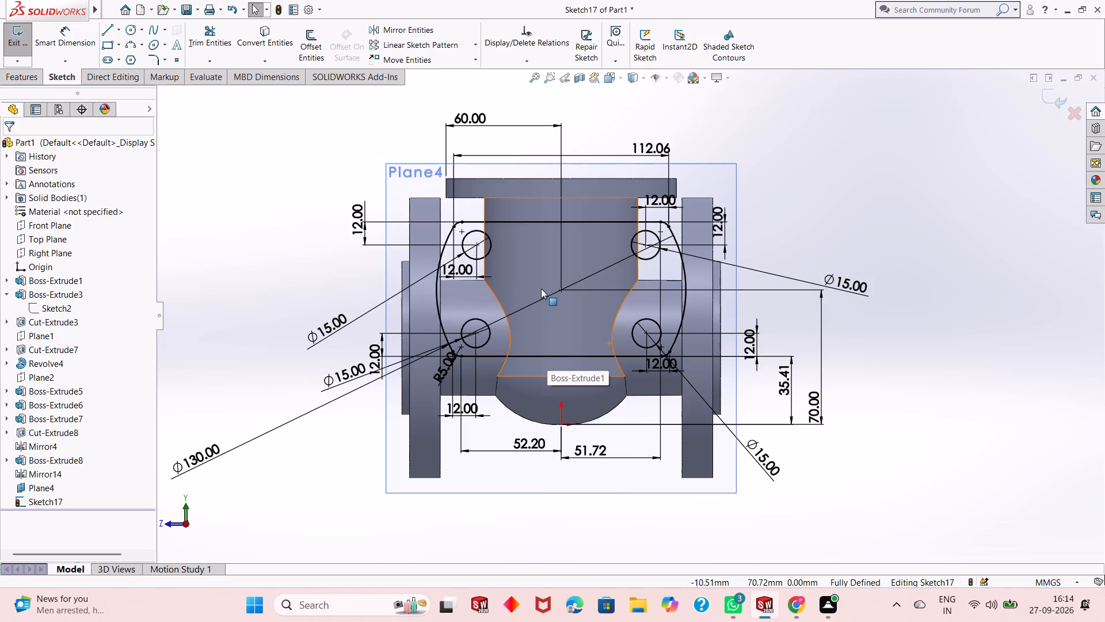
scroll(541, 289, "down", 2)
left_click(879, 206)
scroll(551, 279, "up", 1)
scroll(571, 221, "down", 1)
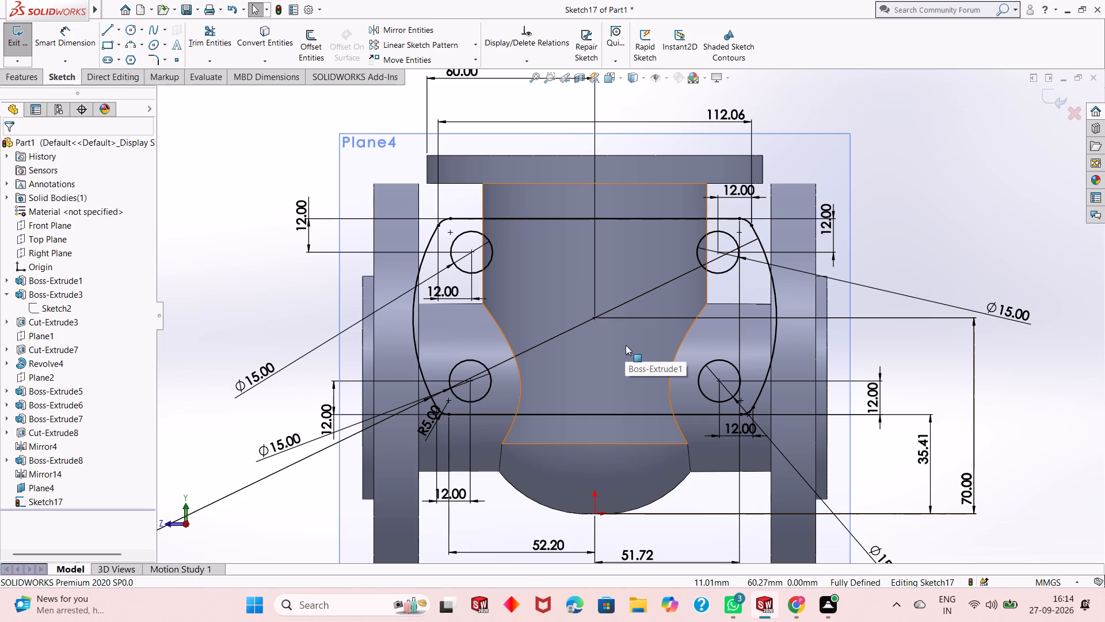
scroll(567, 342, "up", 1)
scroll(599, 329, "down", 1)
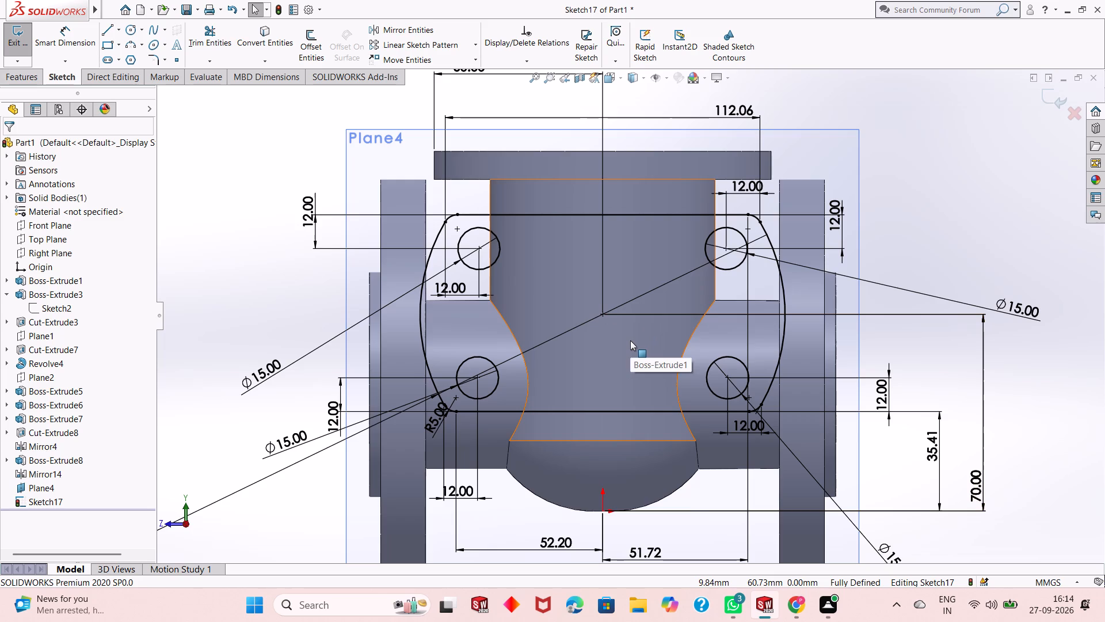
middle_click_drag(630, 344, 619, 350)
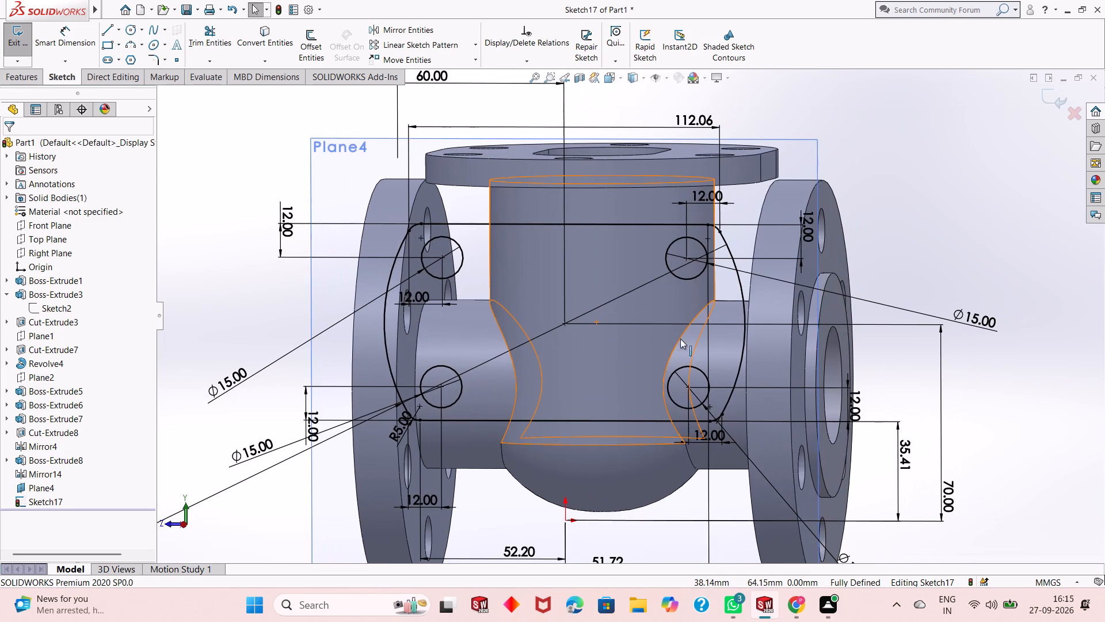
middle_click_drag(722, 339, 664, 355)
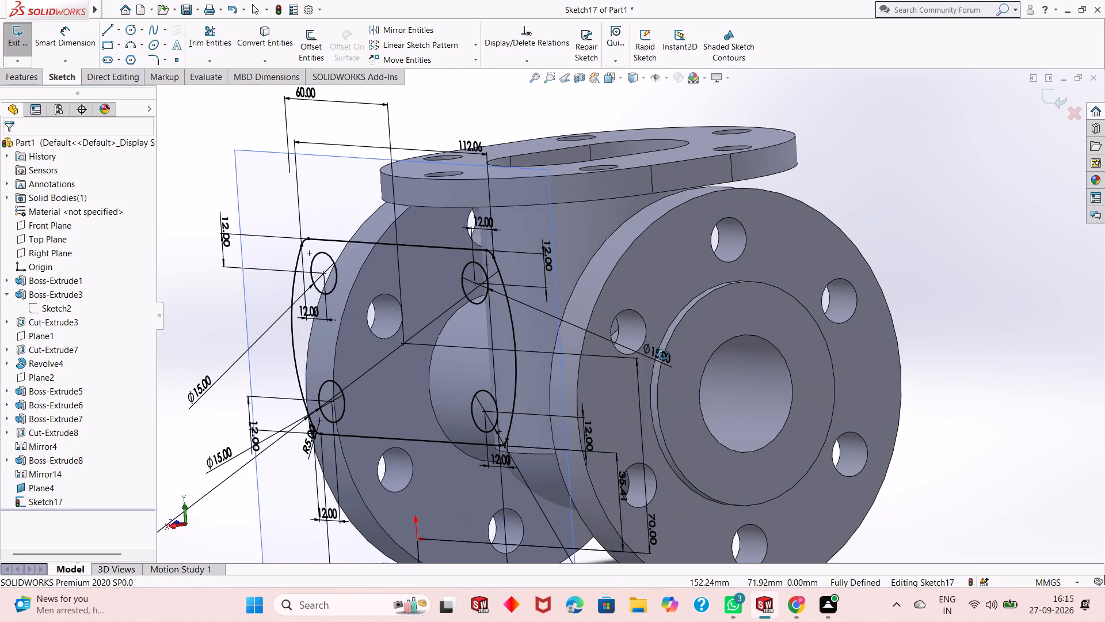
middle_click_drag(664, 355, 735, 345)
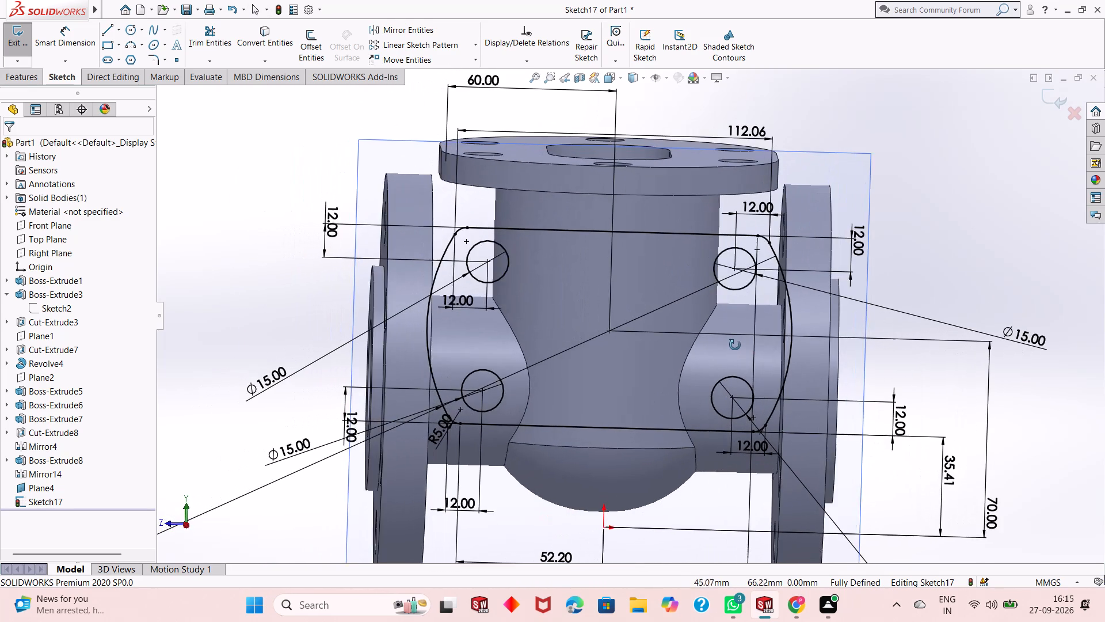
middle_click_drag(735, 345, 715, 342)
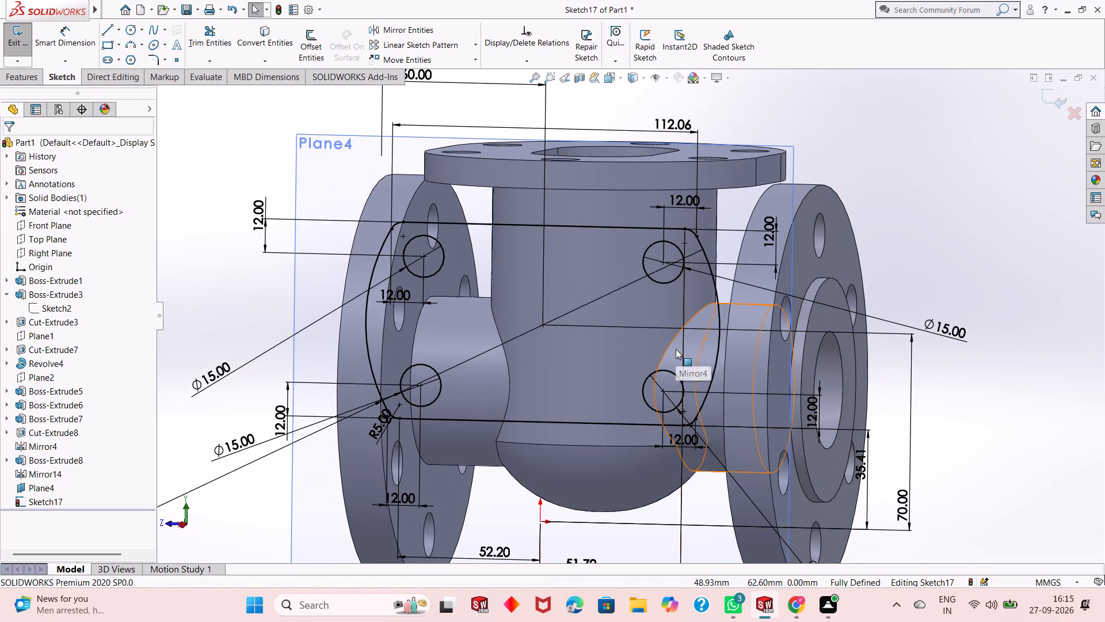
Inspect the four-hole flange sketch against the pipe body and side flanges from several angles.
scroll(661, 358, "up", 1)
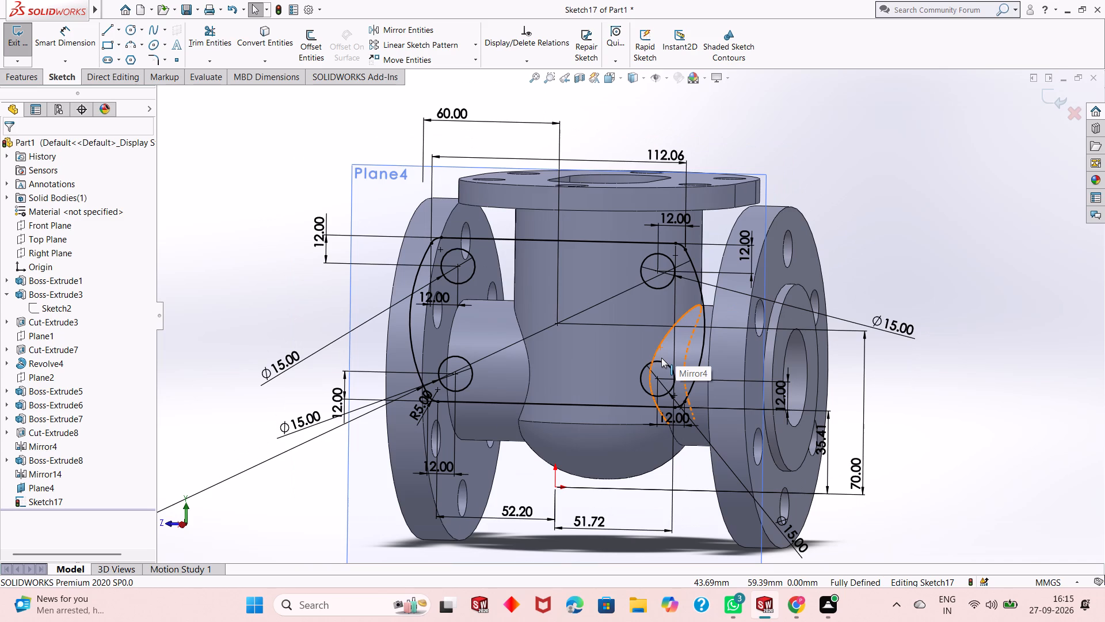
scroll(661, 358, "down", 2)
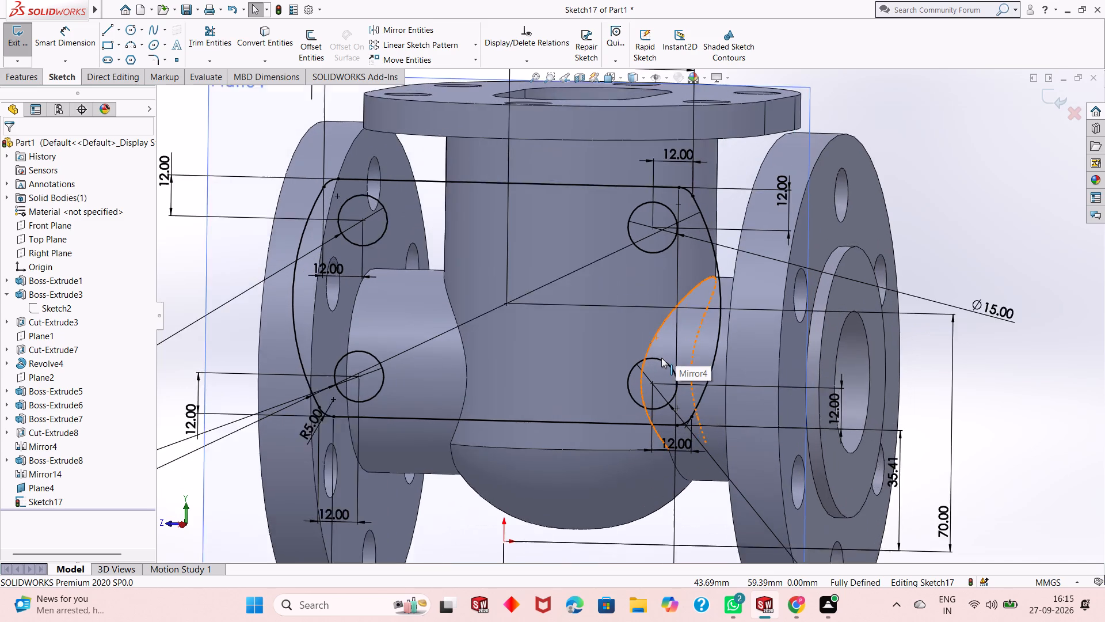
scroll(661, 358, "up", 1)
left_click(944, 227)
middle_click_drag(893, 233, 883, 246)
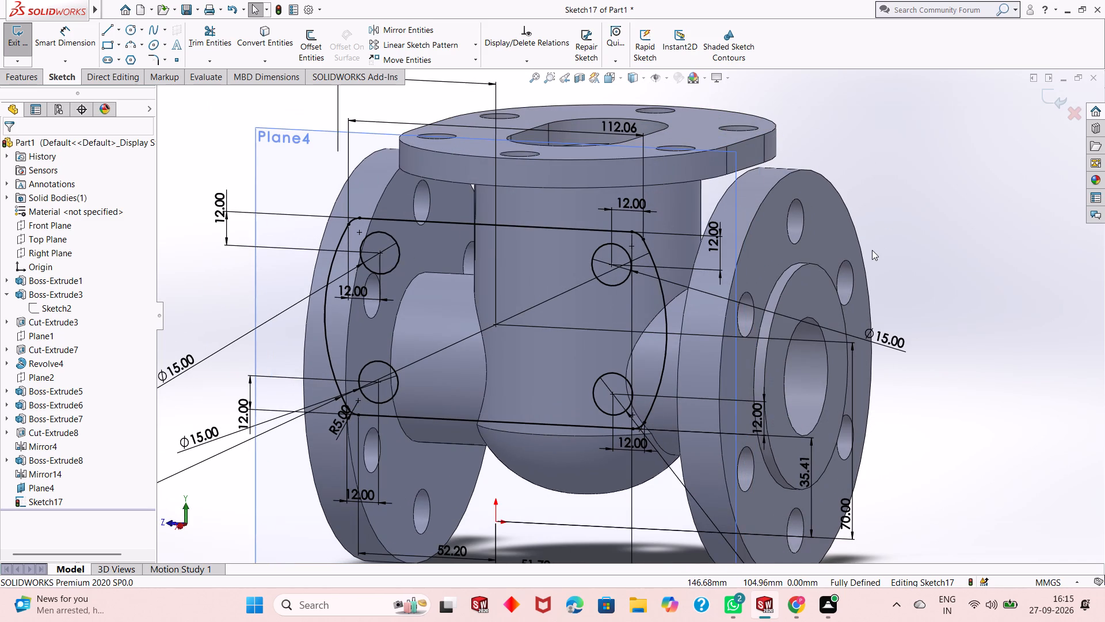
middle_click_drag(693, 322, 693, 324)
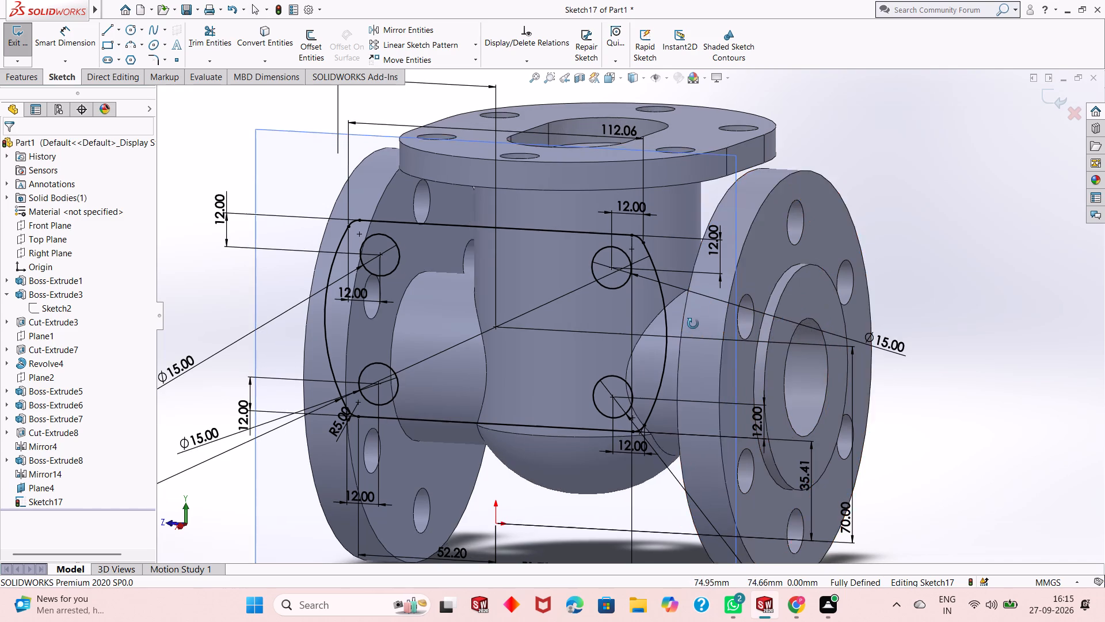
middle_click_drag(693, 324, 660, 315)
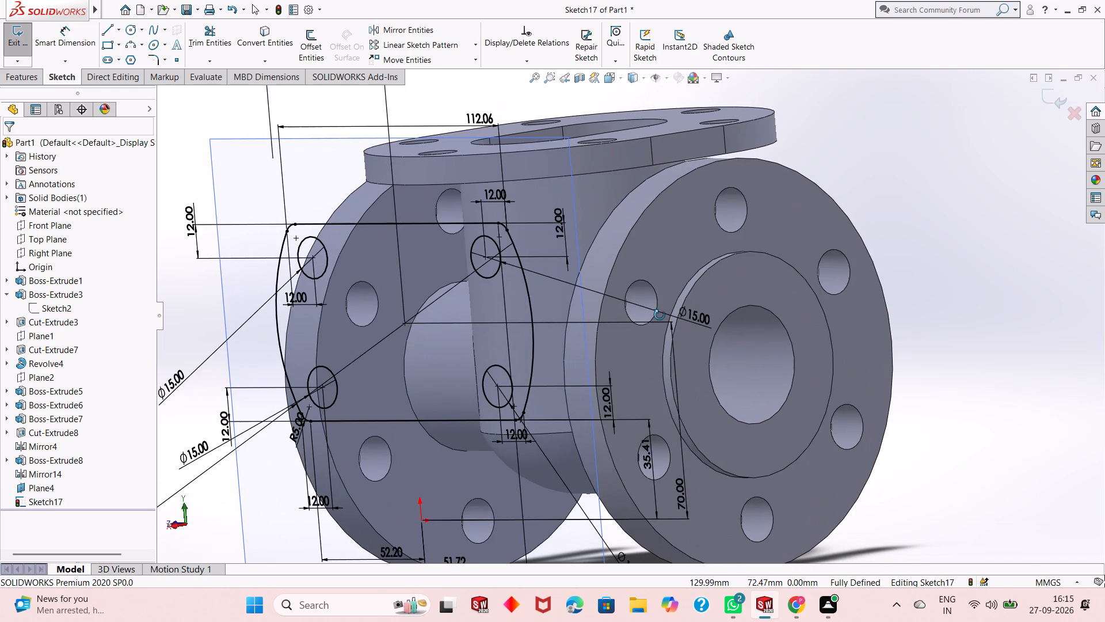
middle_click_drag(660, 315, 647, 317)
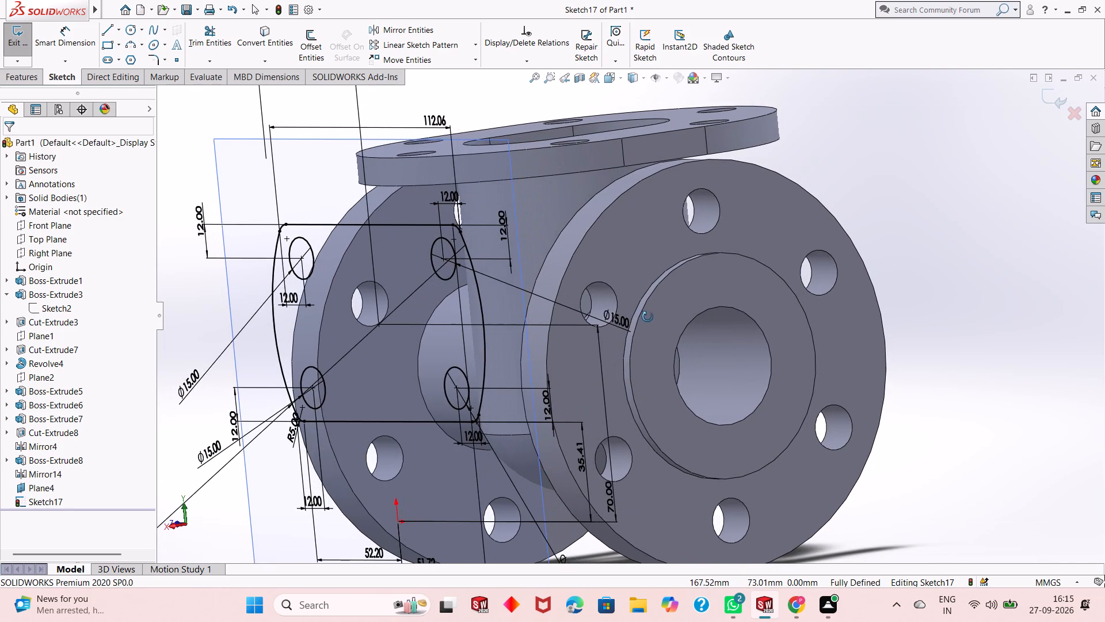
middle_click_drag(647, 317, 674, 329)
scroll(674, 323, "up", 3)
middle_click_drag(810, 290, 769, 280)
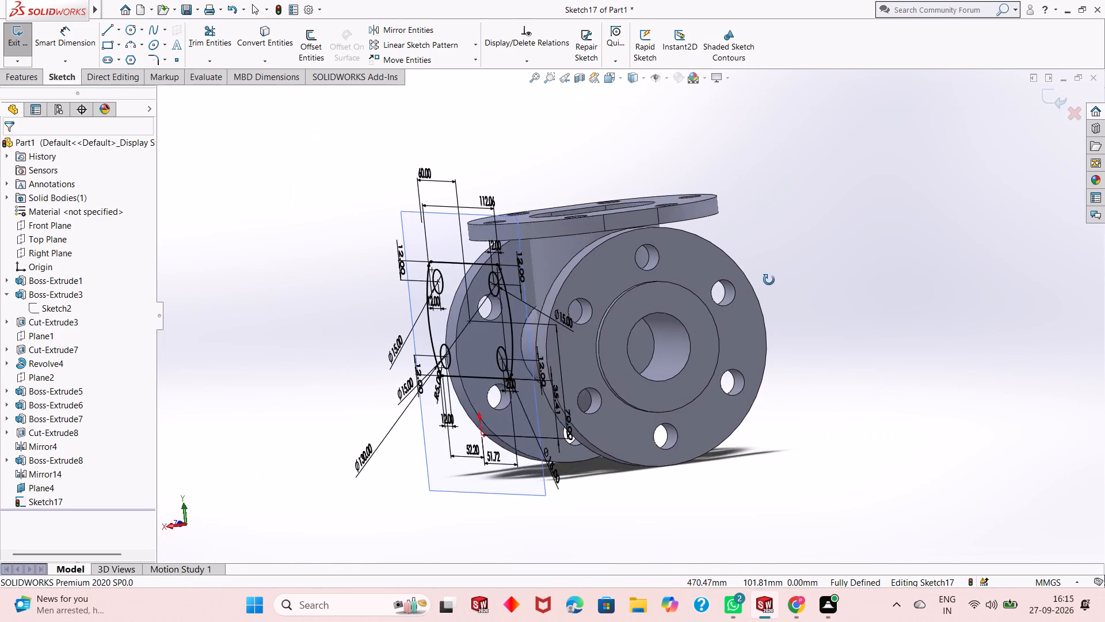
middle_click_drag(769, 280, 768, 299)
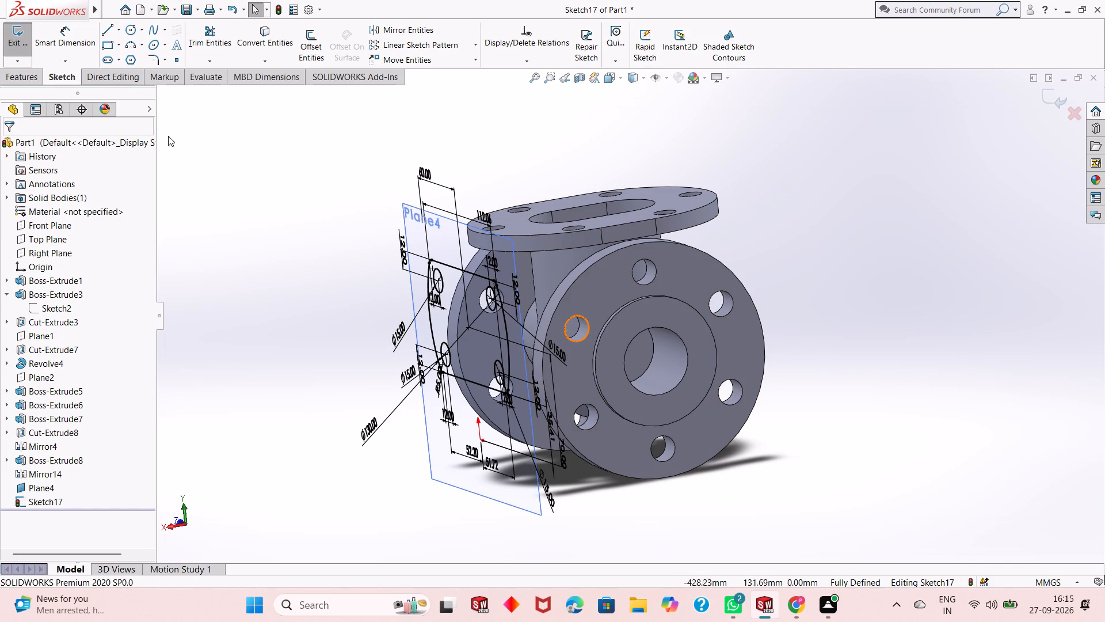
Extrude the four-hole flange sketch 16 mm as a blind boss, with the direction reversed toward the pipe body.
left_click(38, 83)
left_click(35, 52)
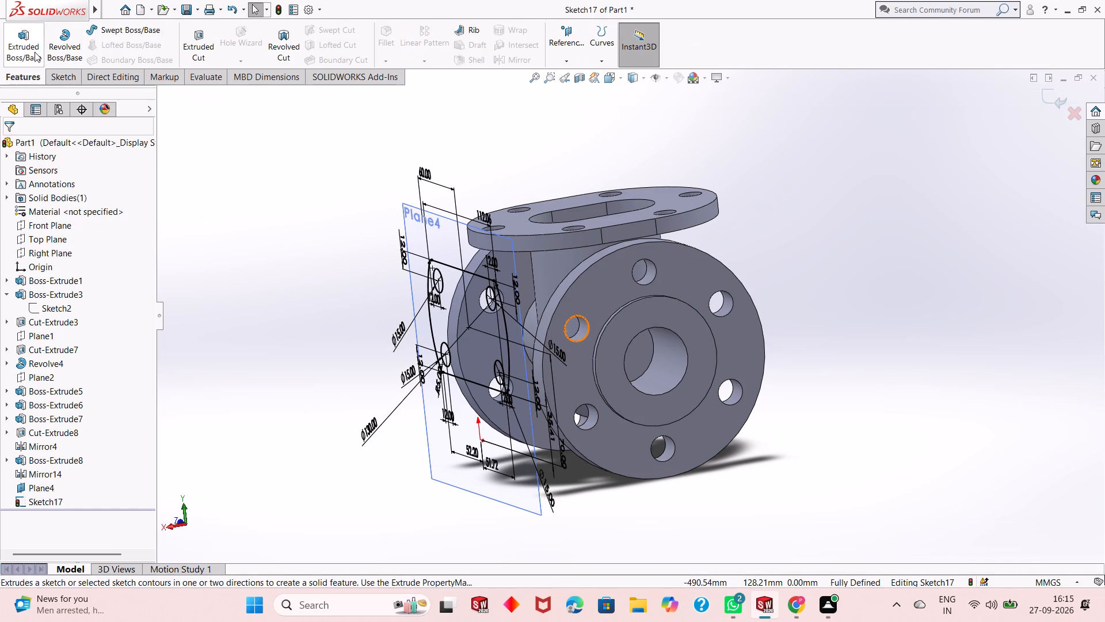
left_click(21, 230)
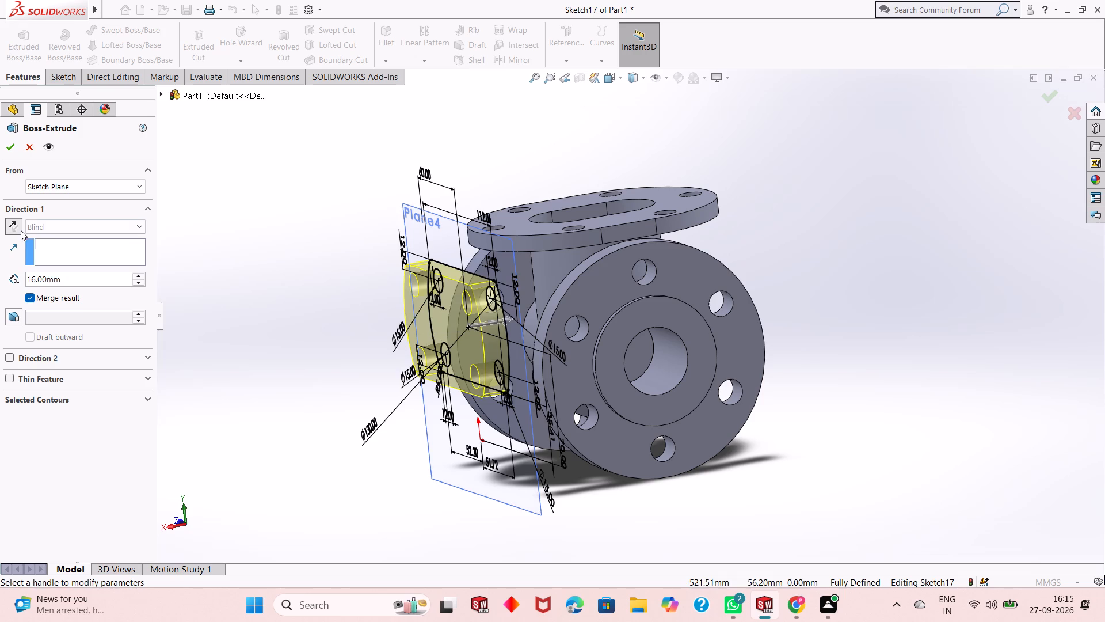
scroll(443, 347, "down", 1)
scroll(614, 352, "down", 1)
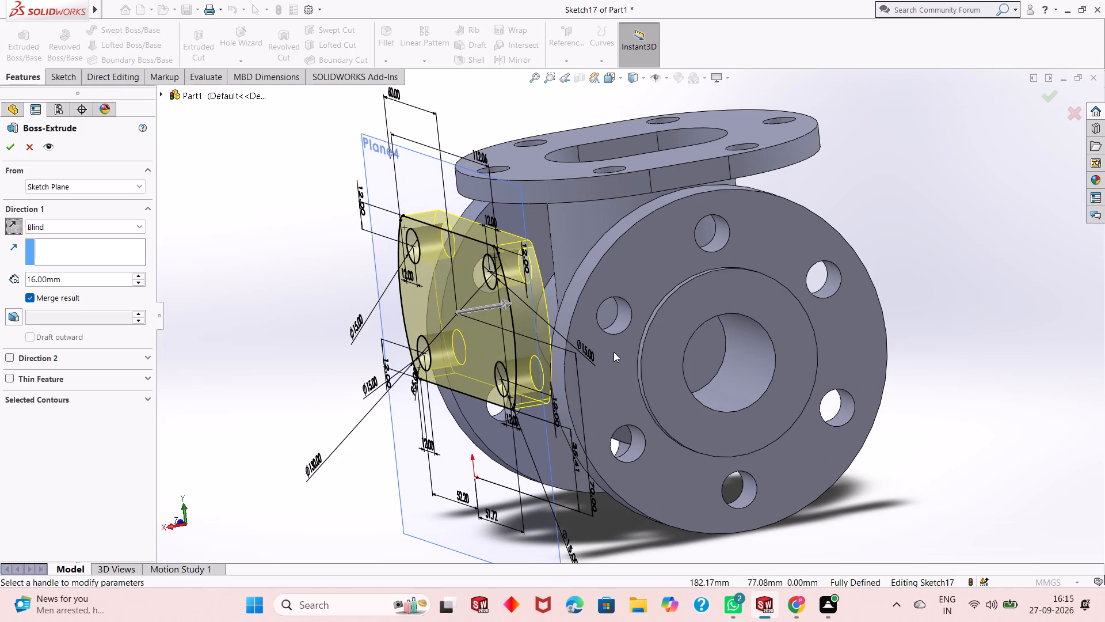
double_click(84, 280)
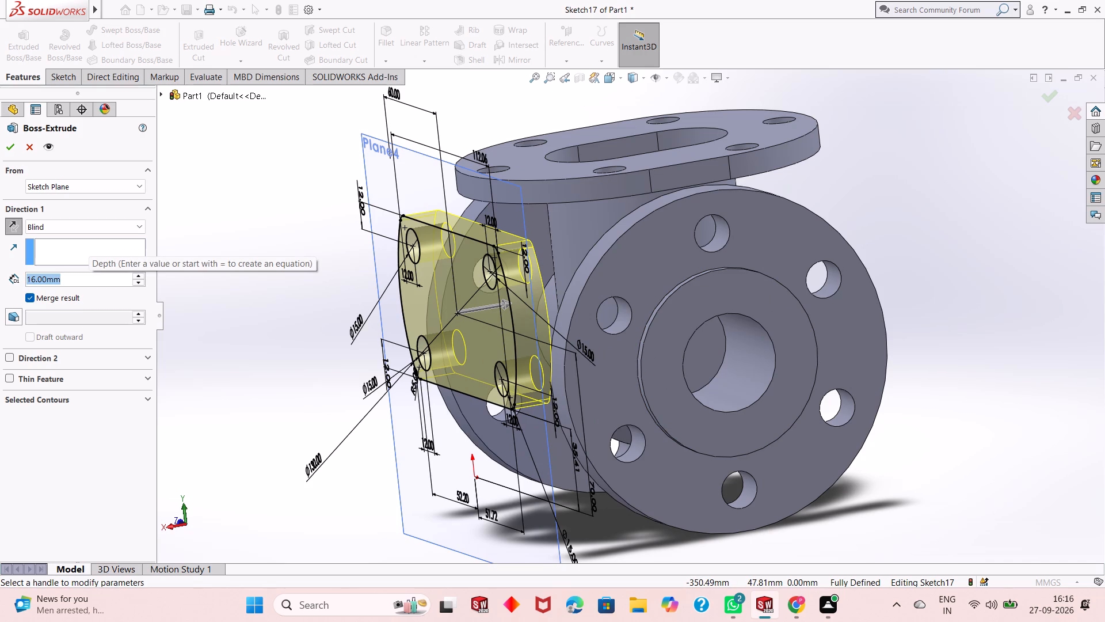
type("16")
key("Return")
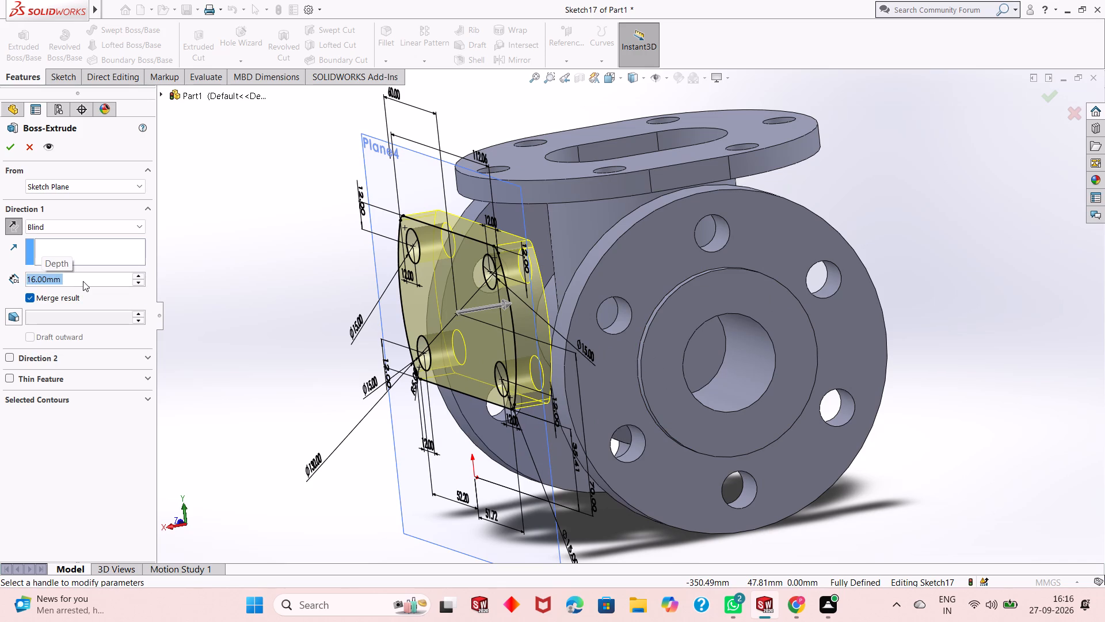
left_click(9, 145)
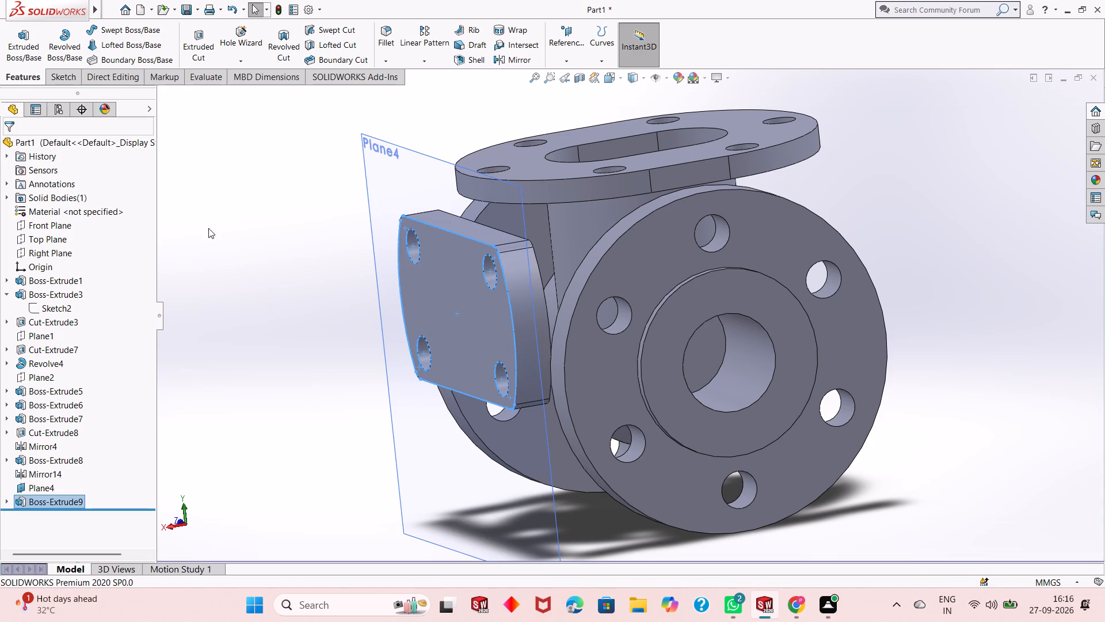
Hide the reference plane Plane4 at the new four-hole flange.
left_click(240, 248)
right_click(382, 165)
left_click(430, 147)
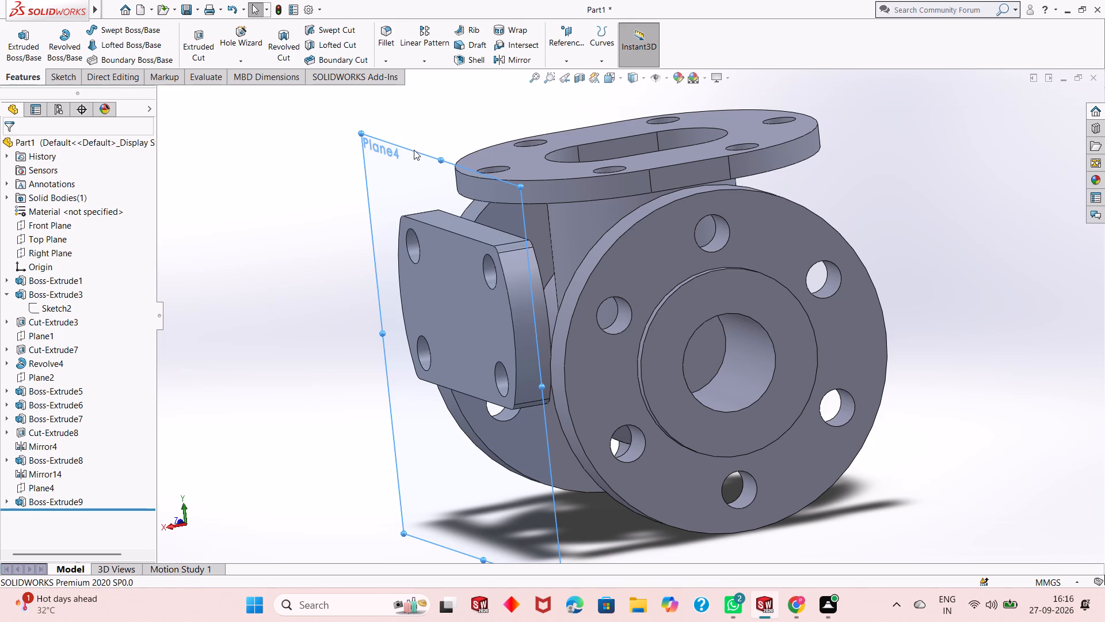
Start a sketch on the four-hole flange's outer face and draw a circle about 35 mm in diameter at its centre.
middle_click_drag(350, 325, 394, 313)
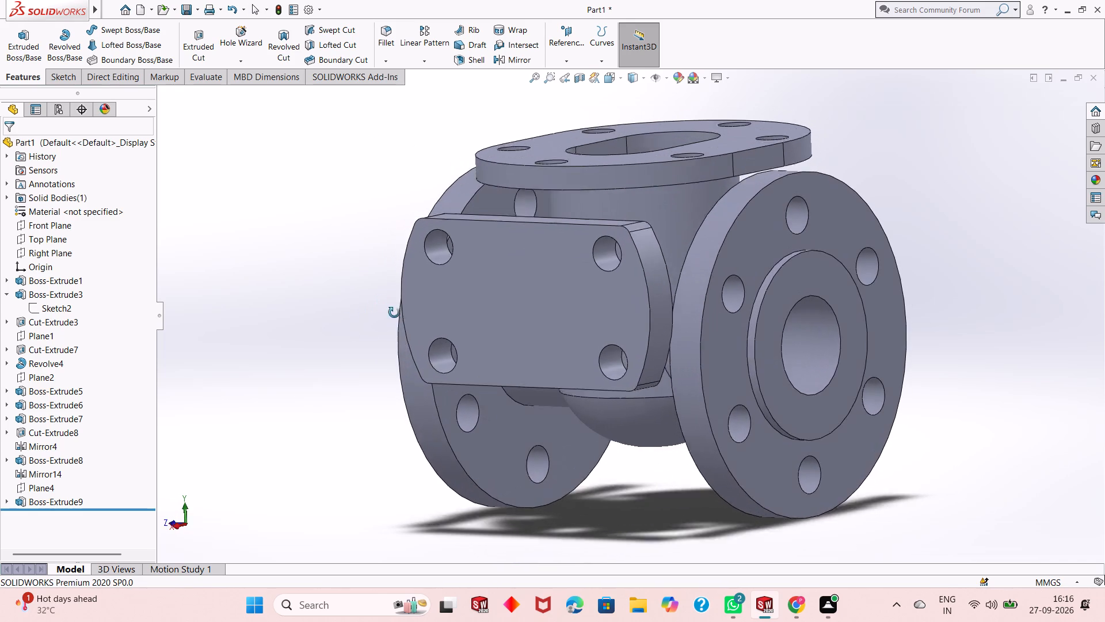
middle_click_drag(394, 313, 424, 306)
left_click(680, 305)
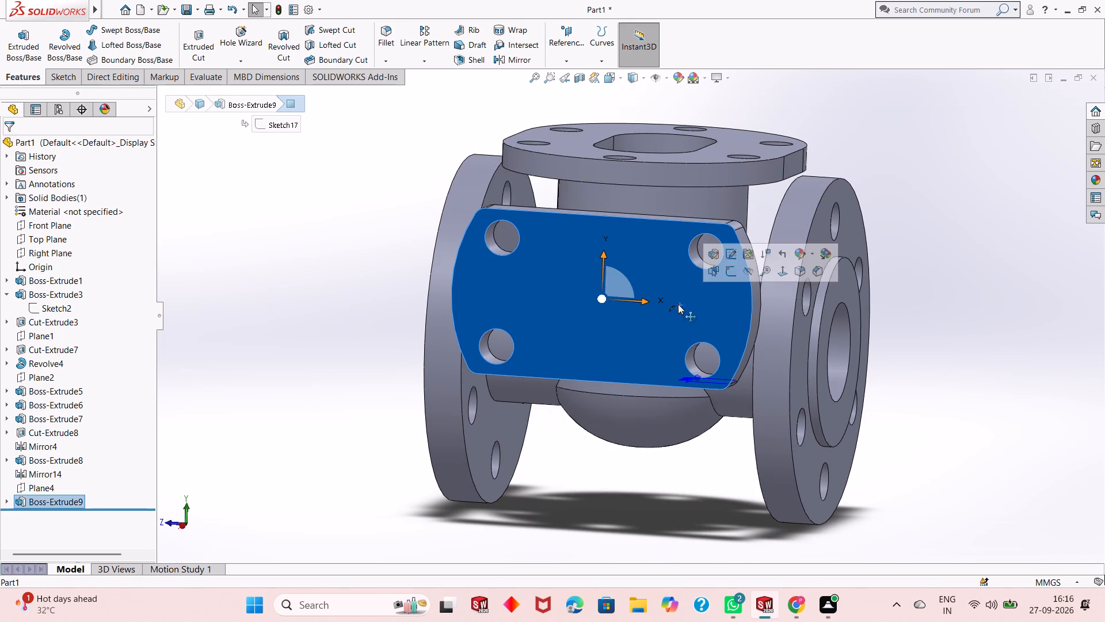
left_click(729, 275)
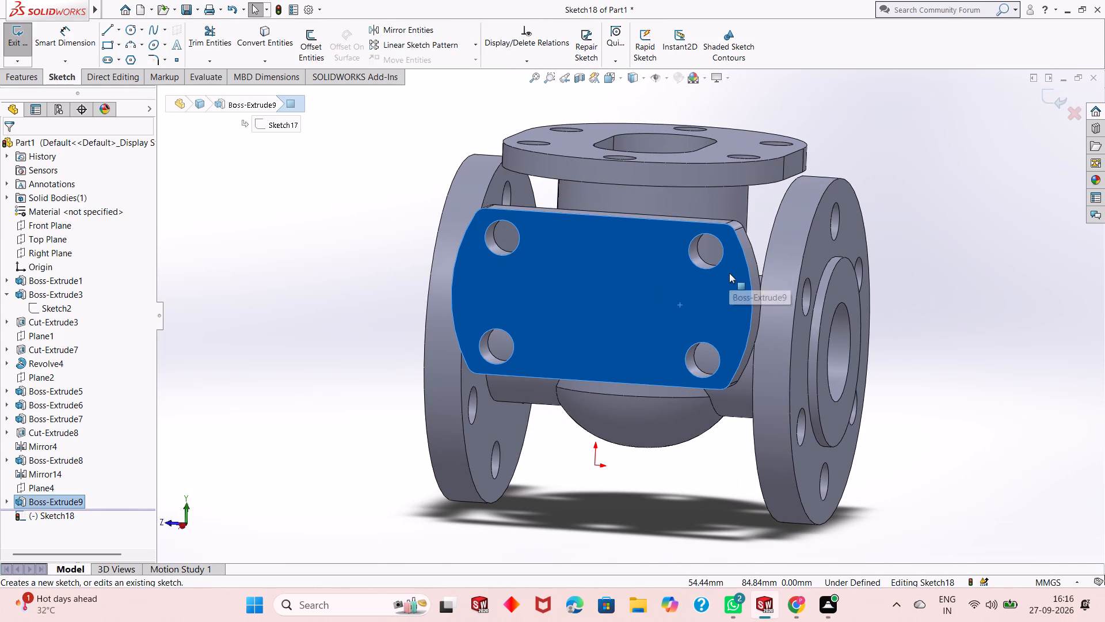
key("ctrl+8")
key("Escape")
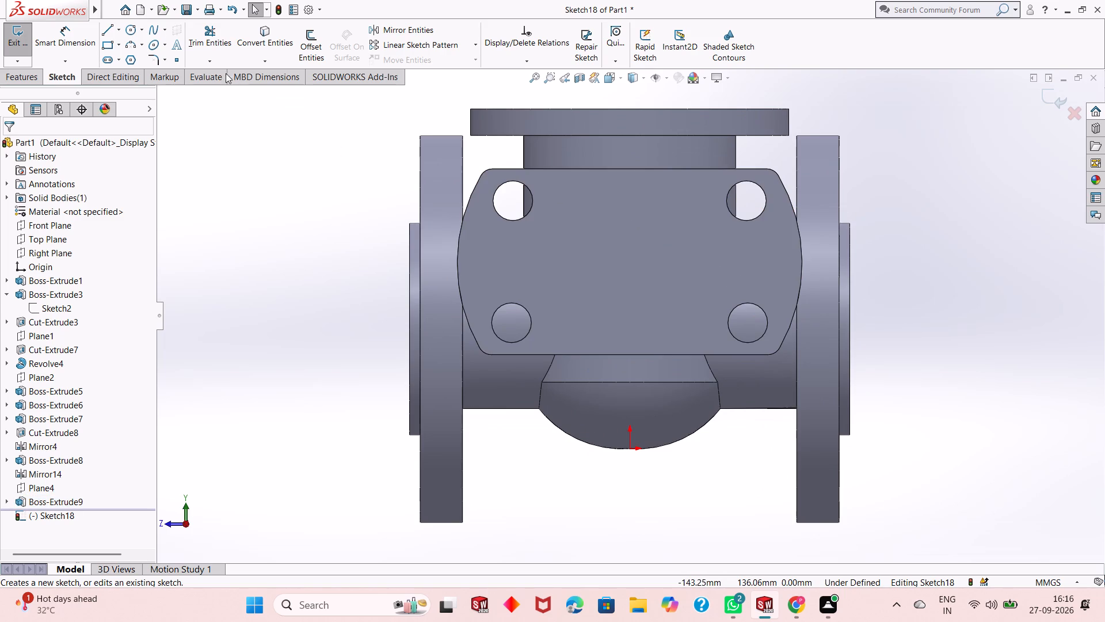
left_click(132, 34)
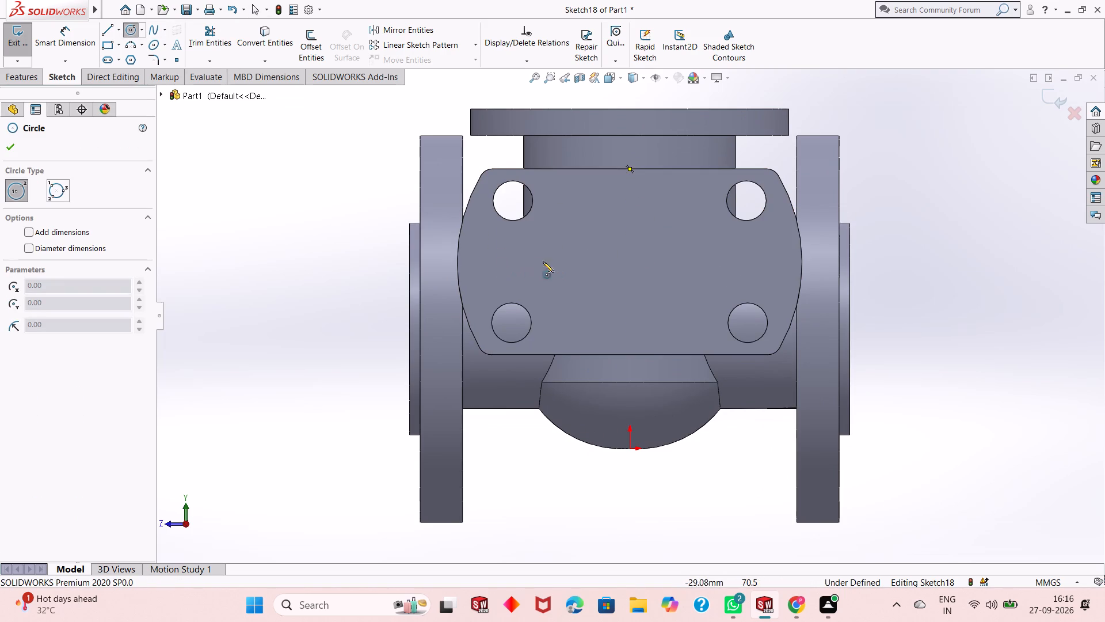
left_click(630, 261)
left_click(655, 224)
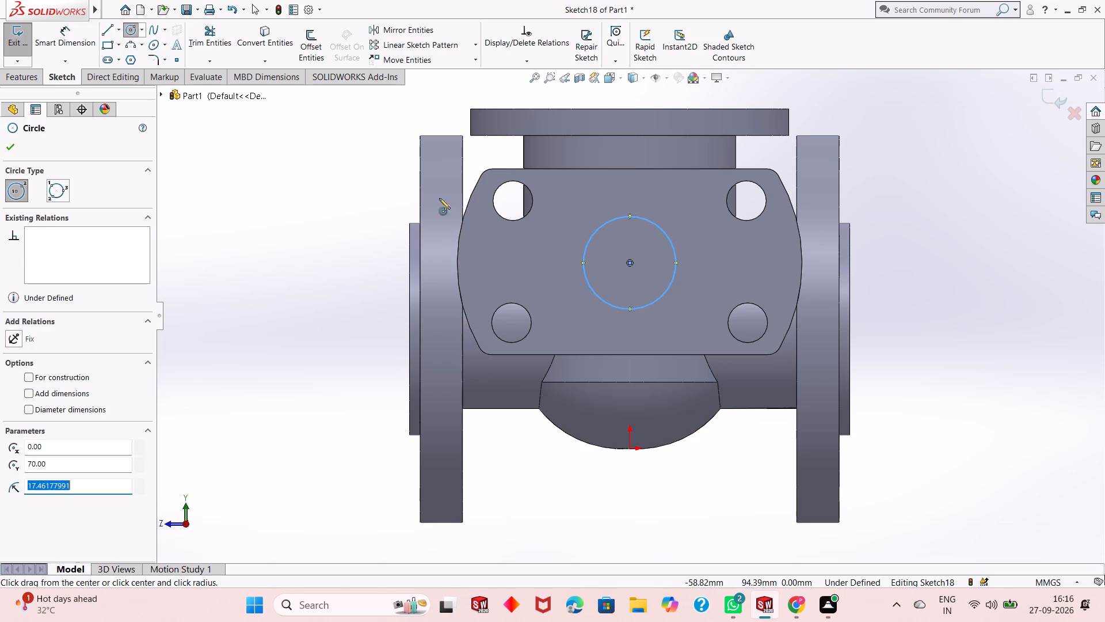
right_click(306, 198)
left_click(321, 206)
Dimension the central circle's diameter as 60 mm.
left_click(76, 52)
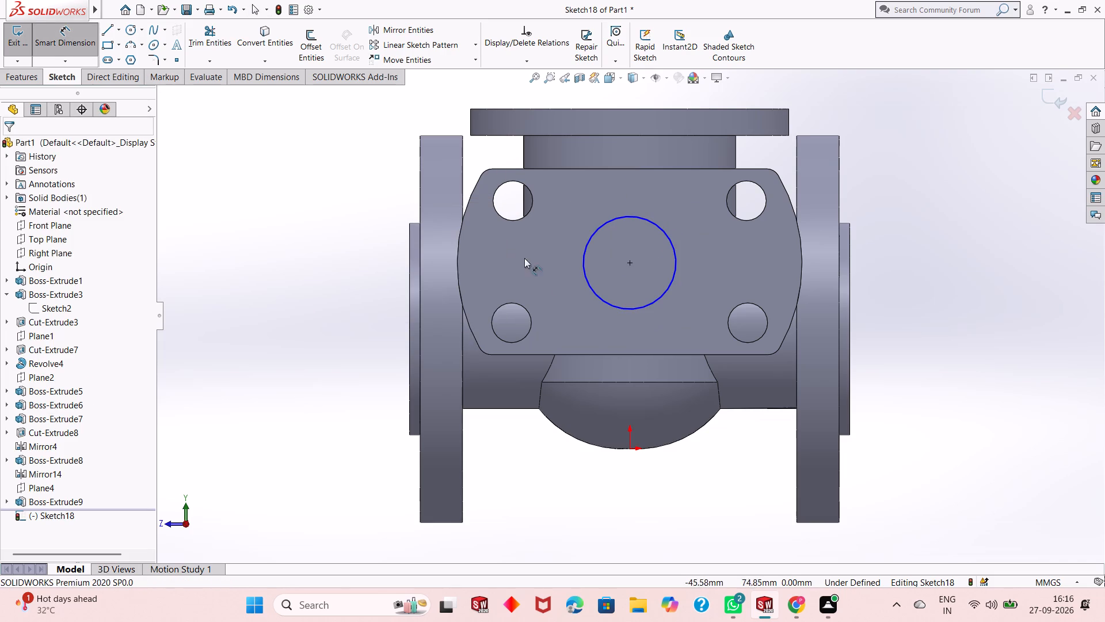
left_click(588, 285)
left_click(322, 366)
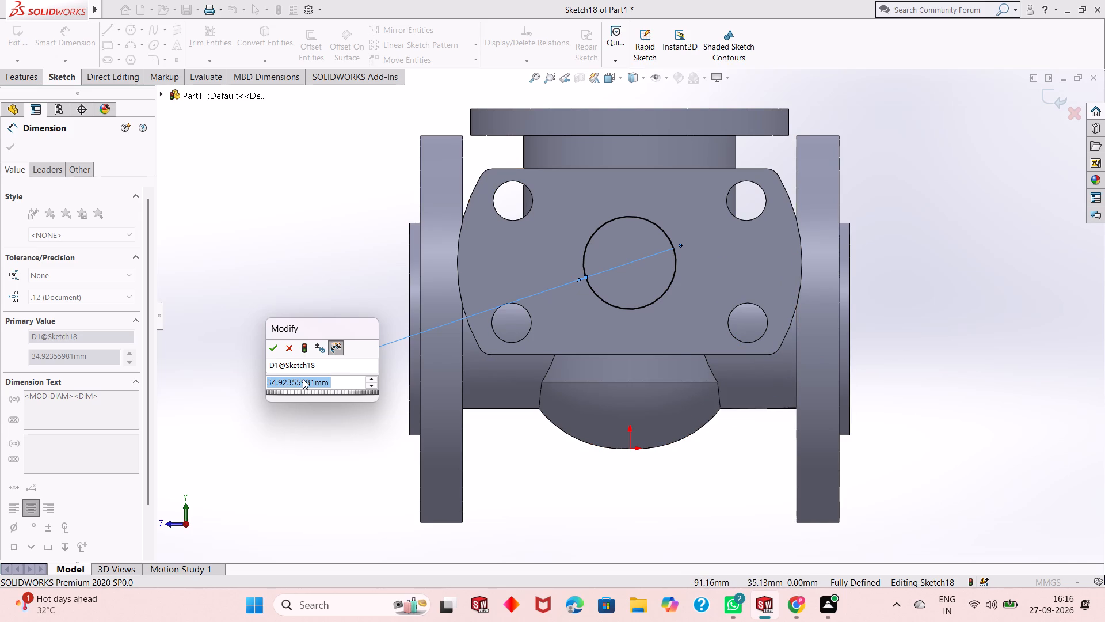
type("60")
key("Return")
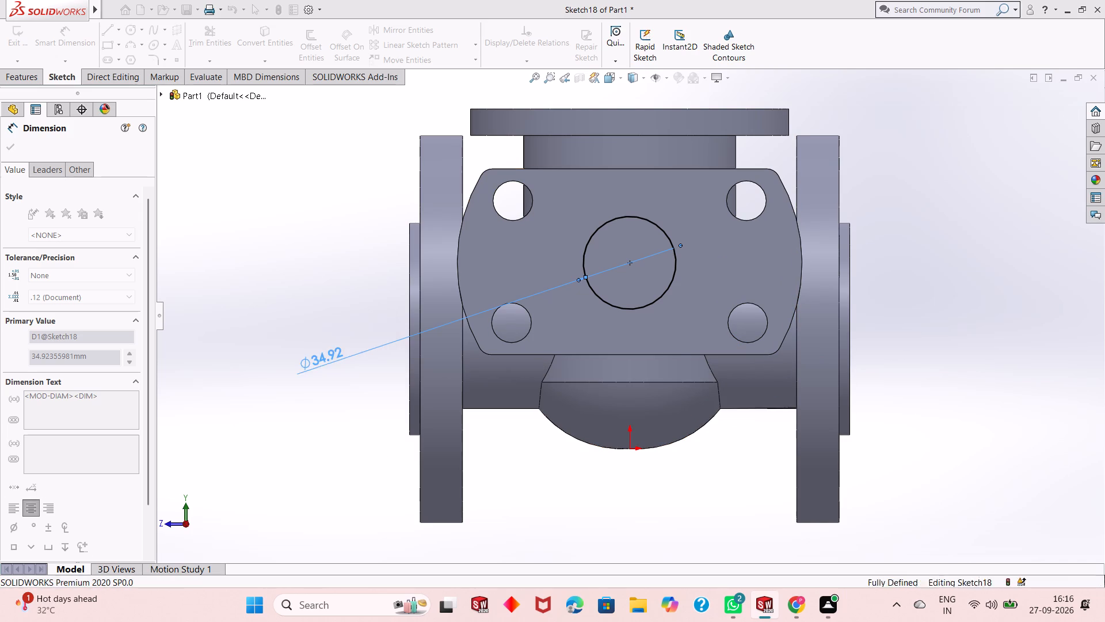
Set the central circle's diameter to 50 mm.
scroll(741, 300, "up", 2)
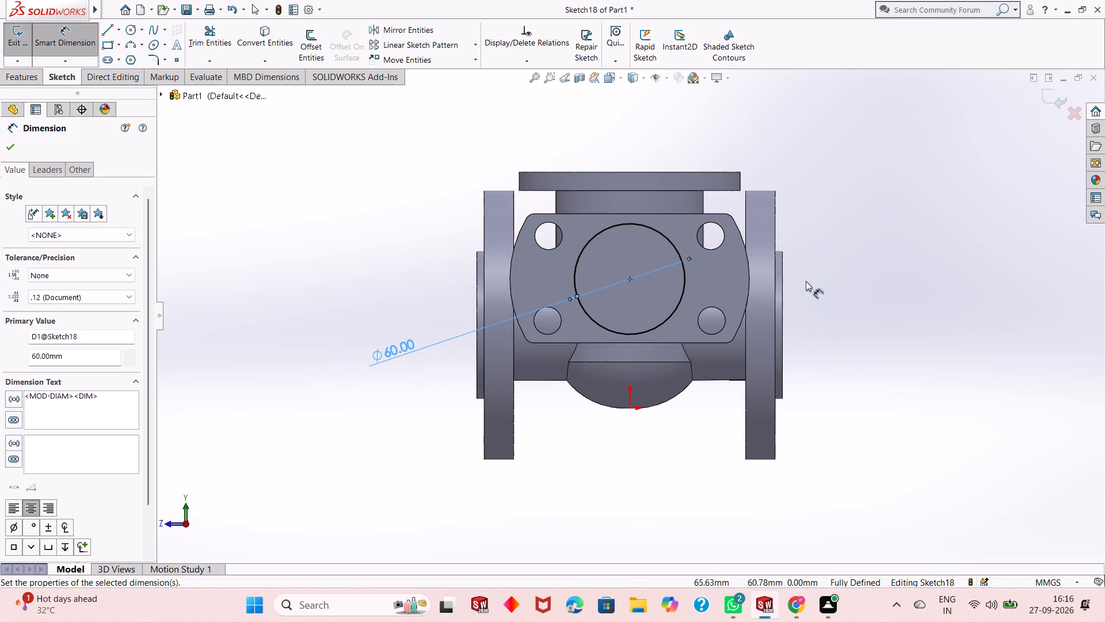
middle_click_drag(853, 253, 777, 318)
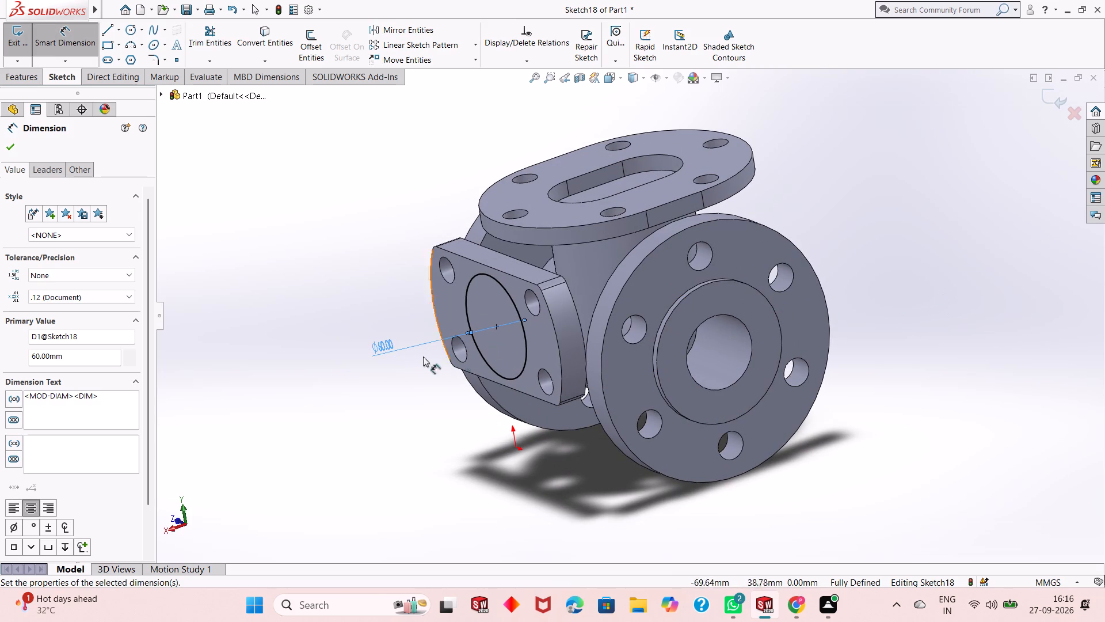
double_click(378, 347)
type("50")
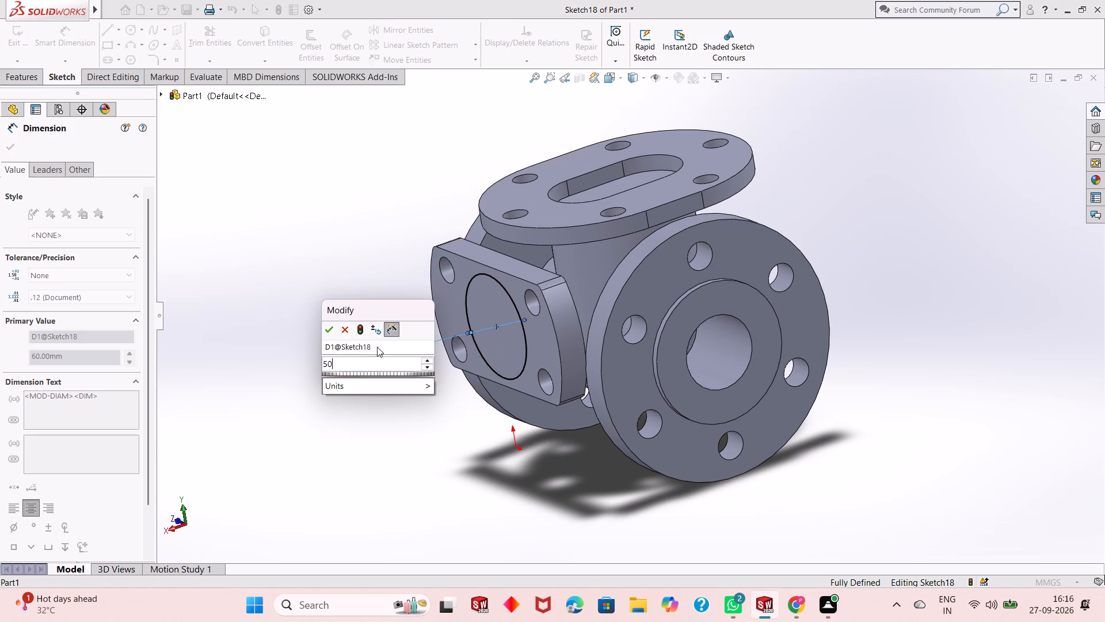
key("Return")
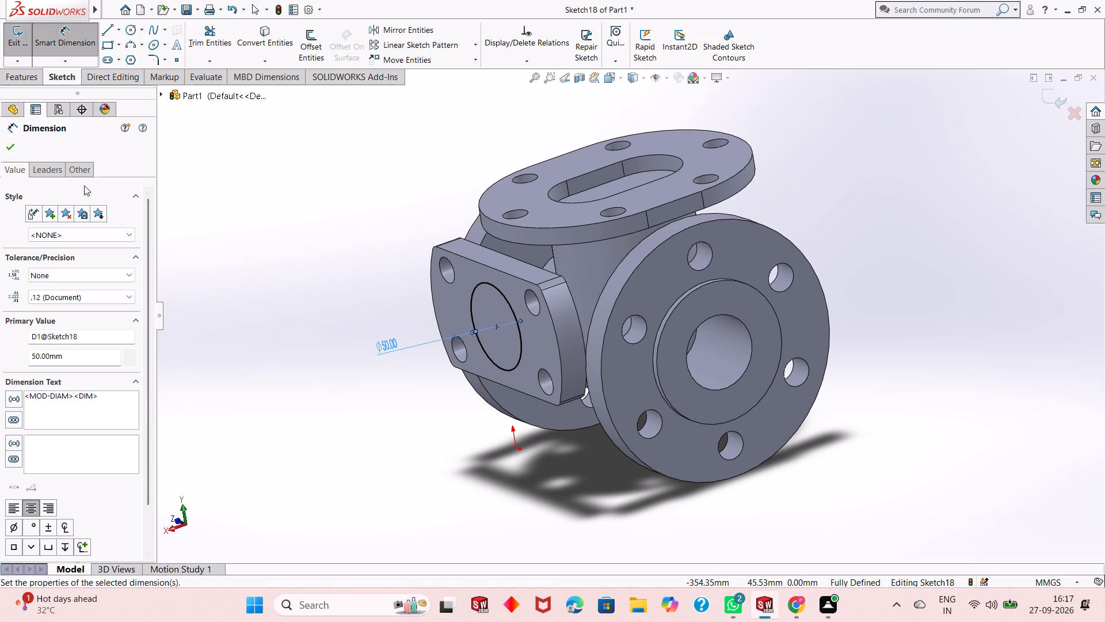
left_click(13, 153)
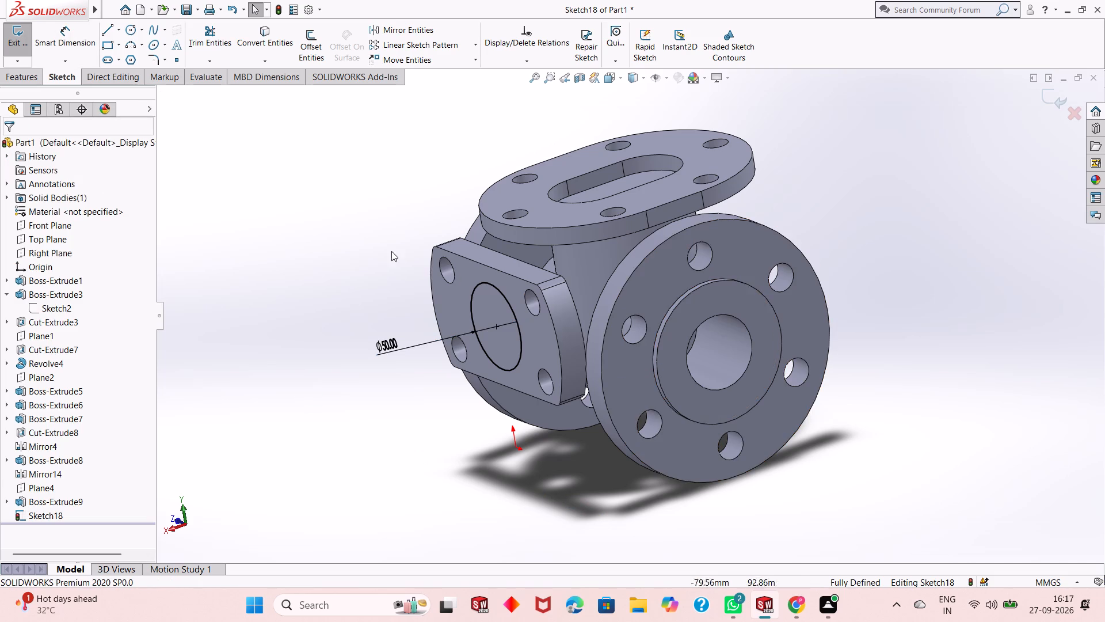
Start a blind boss extrusion of the 50 mm circle, reversed through the flange toward the pipe body, with a 54 mm depth.
left_click(19, 72)
left_click(21, 50)
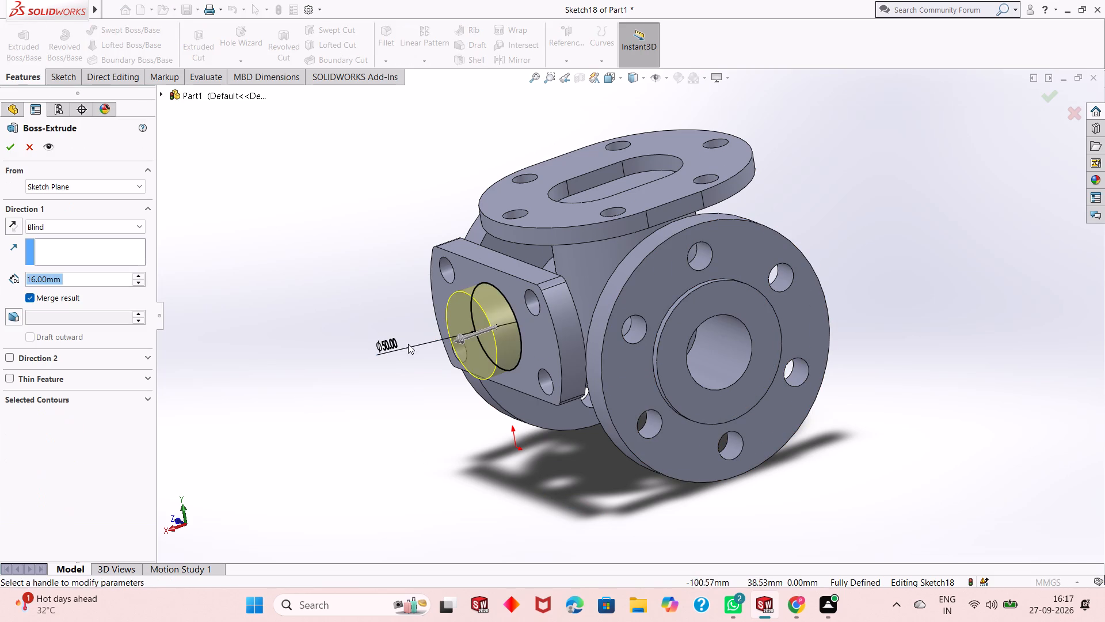
left_click(5, 225)
left_click(78, 278)
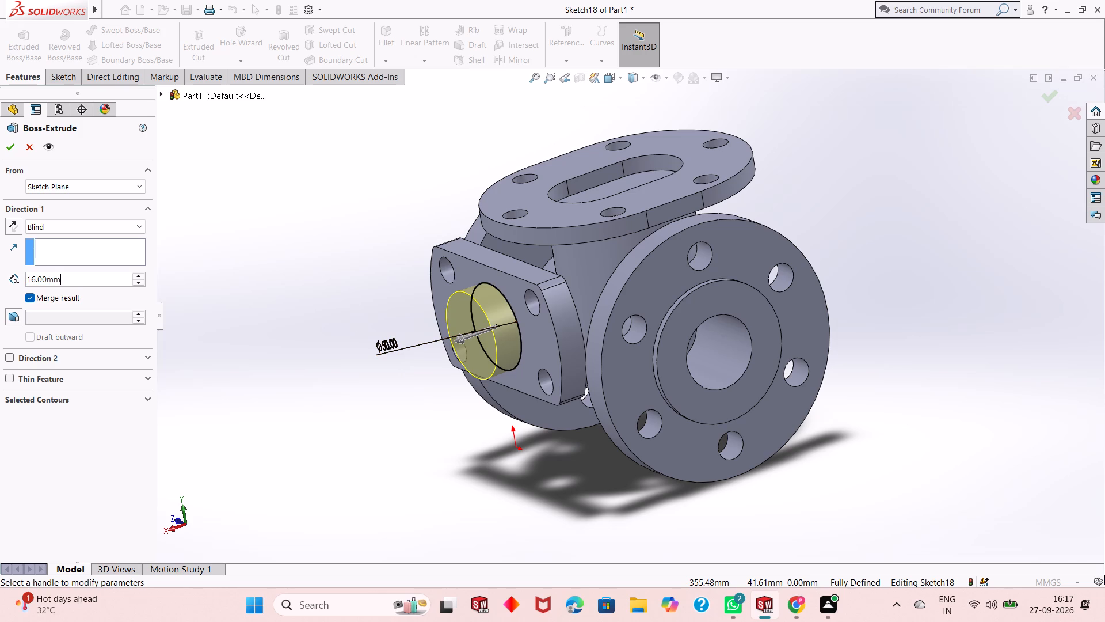
left_click(16, 226)
double_click(70, 283)
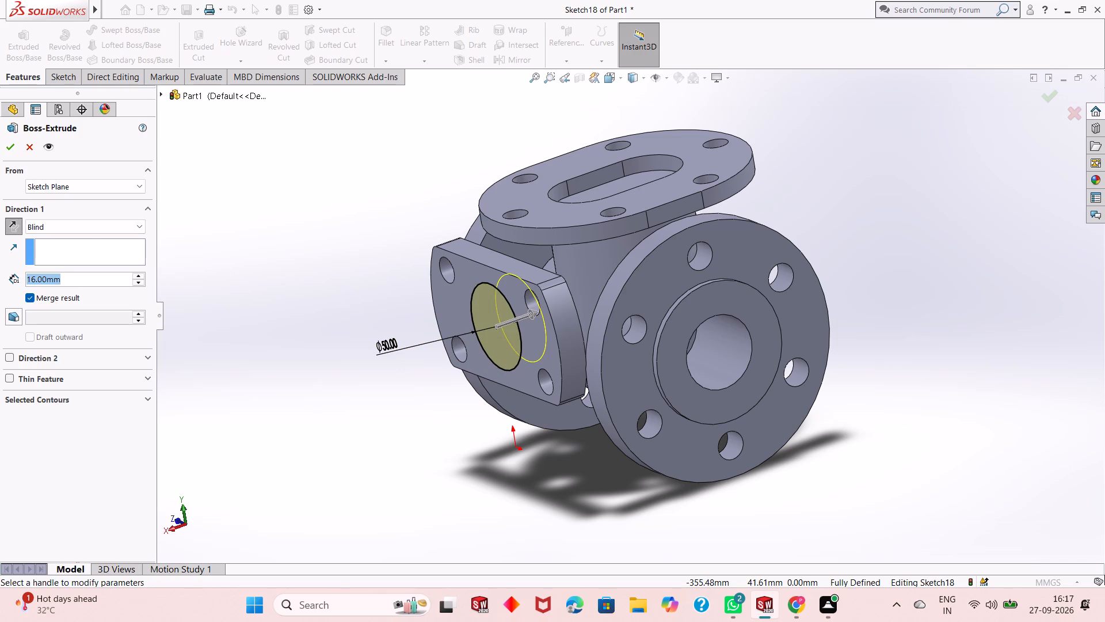
type("54")
key("Return")
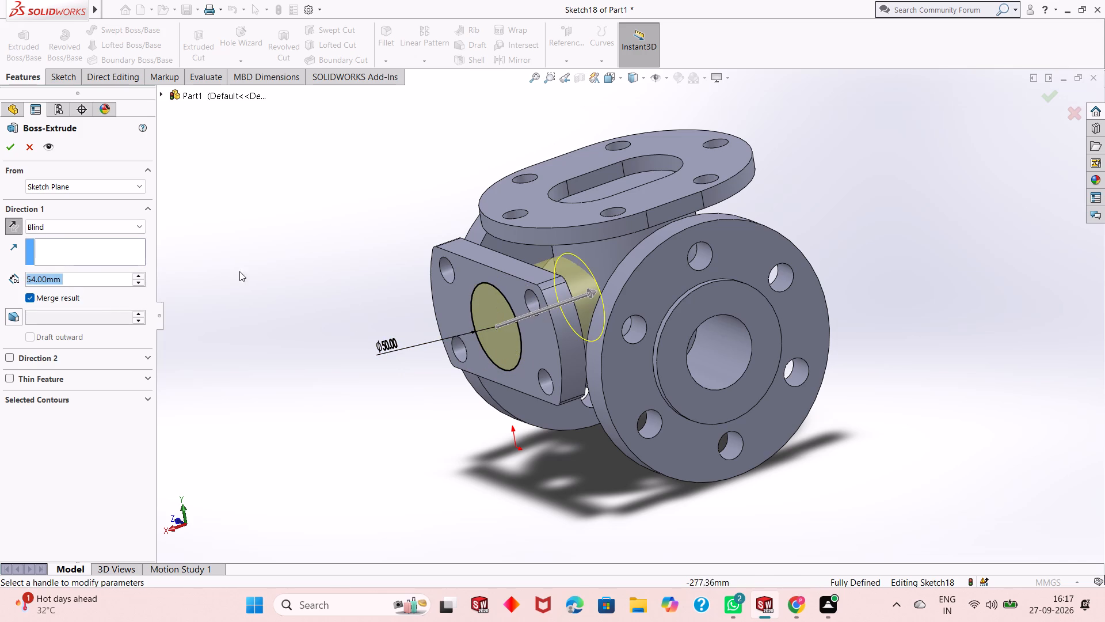
middle_click_drag(243, 279, 232, 306)
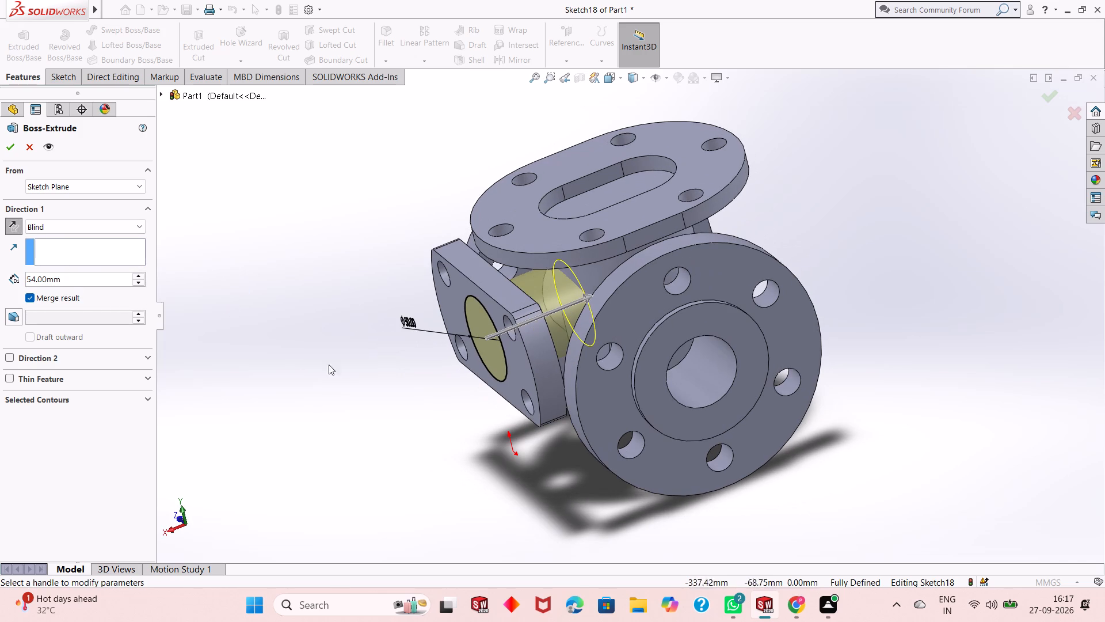
middle_click_drag(370, 351, 371, 302)
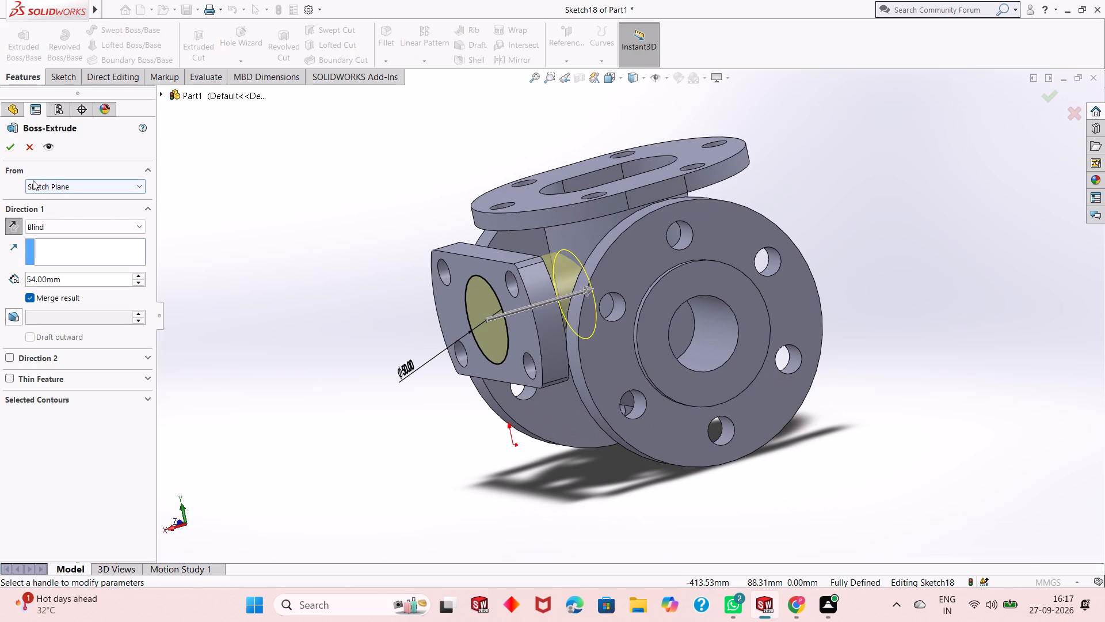
Set the neck extrusion's depth to 50 mm, check its reach into the pipe body in the preview, and finish it with merged result.
double_click(83, 272)
double_click(80, 281)
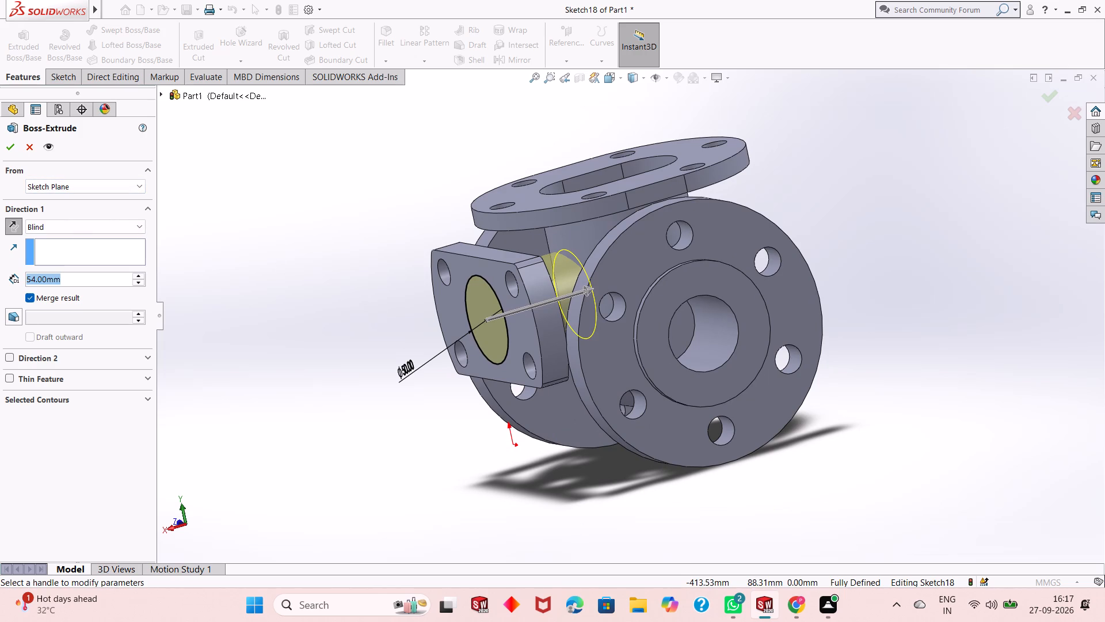
type("50")
key("Return")
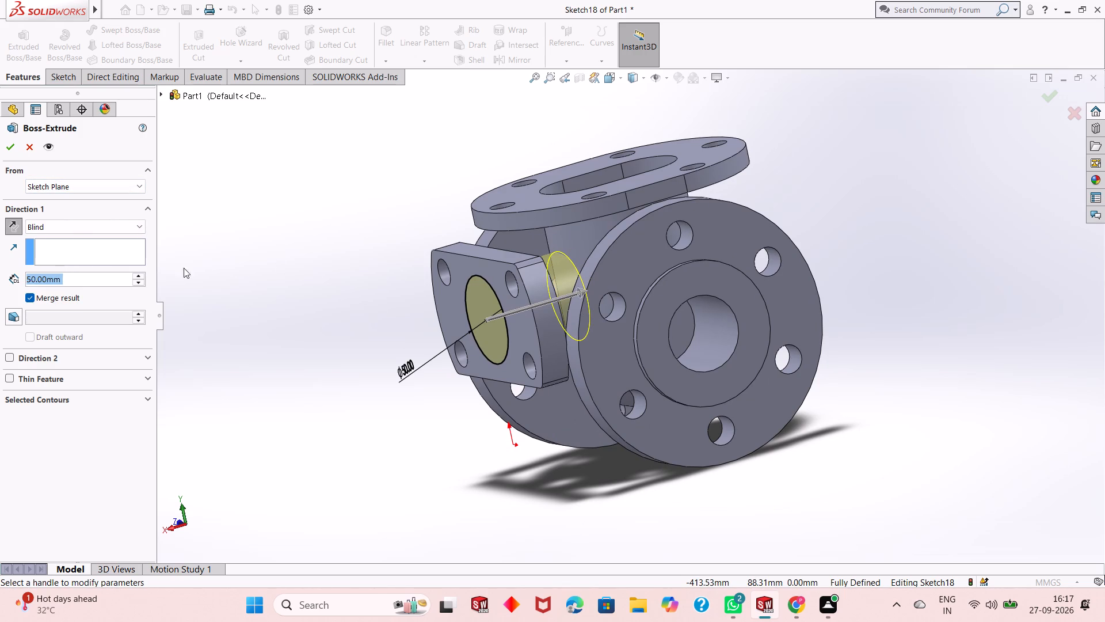
middle_click_drag(335, 255, 324, 295)
scroll(511, 263, "down", 7)
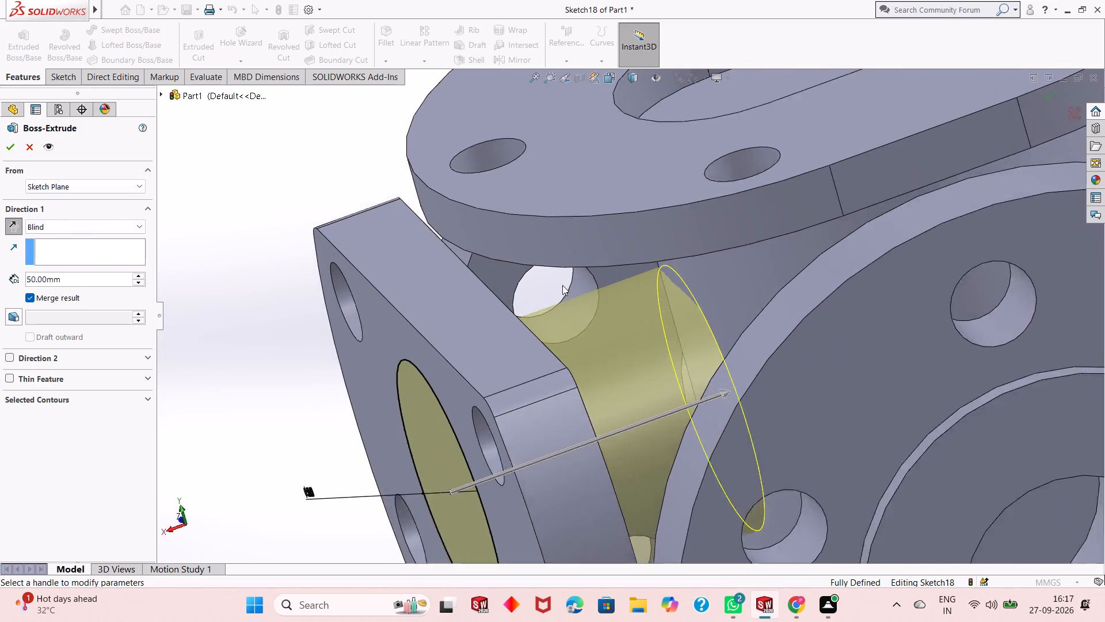
scroll(562, 285, "down", 2)
middle_click_drag(603, 305, 576, 311)
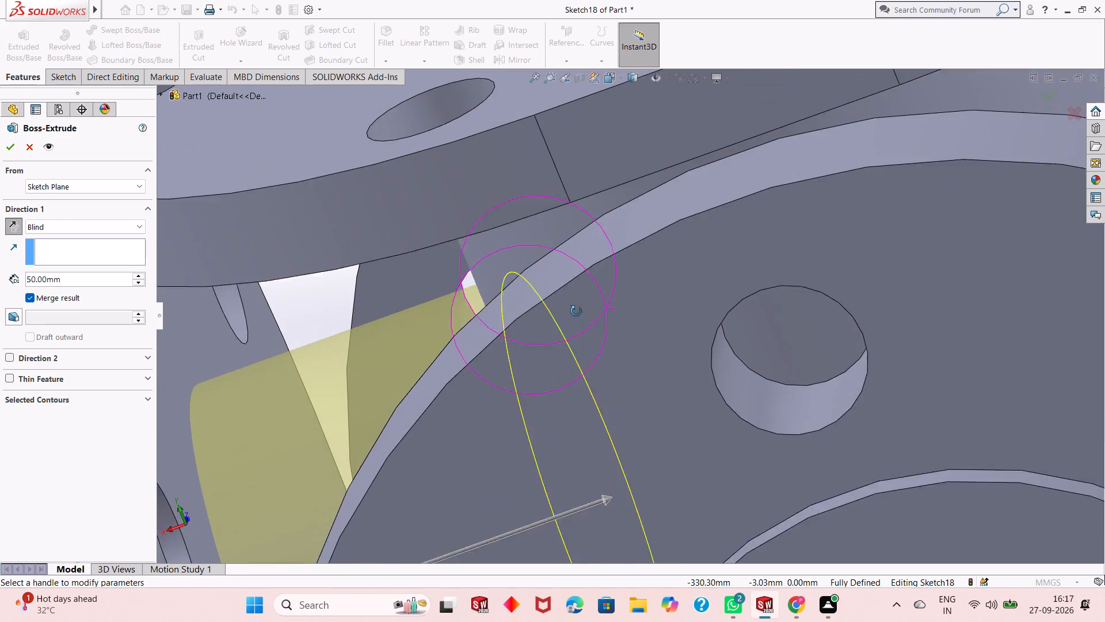
middle_click_drag(576, 311, 575, 315)
scroll(575, 317, "up", 1)
middle_click_drag(593, 350, 601, 351)
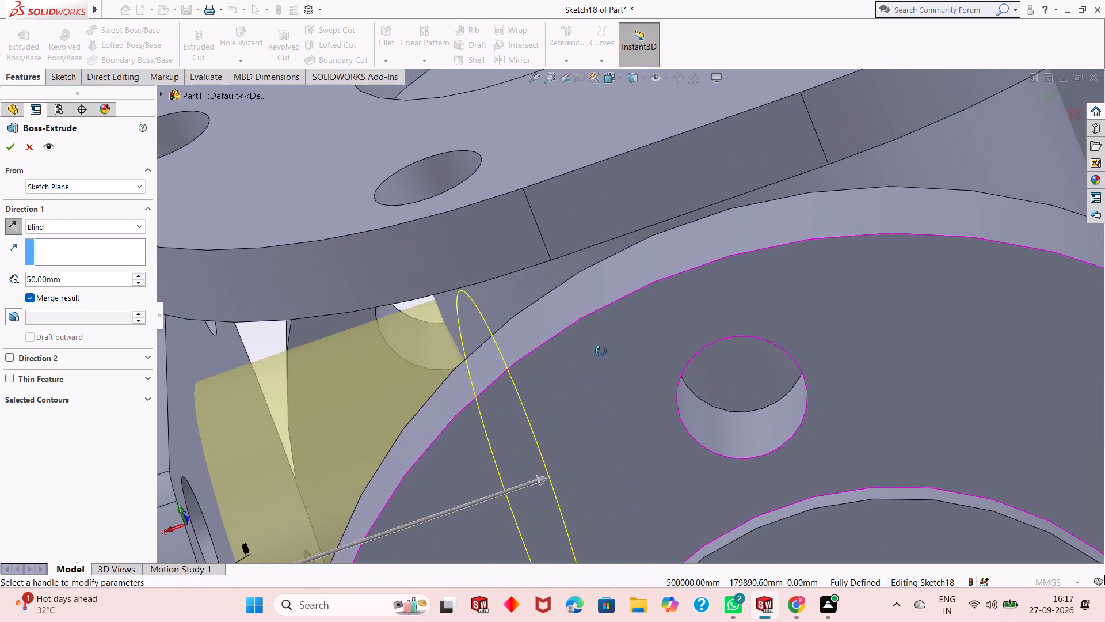
middle_click_drag(601, 351, 604, 350)
scroll(326, 372, "up", 1)
middle_click_drag(333, 360, 331, 330)
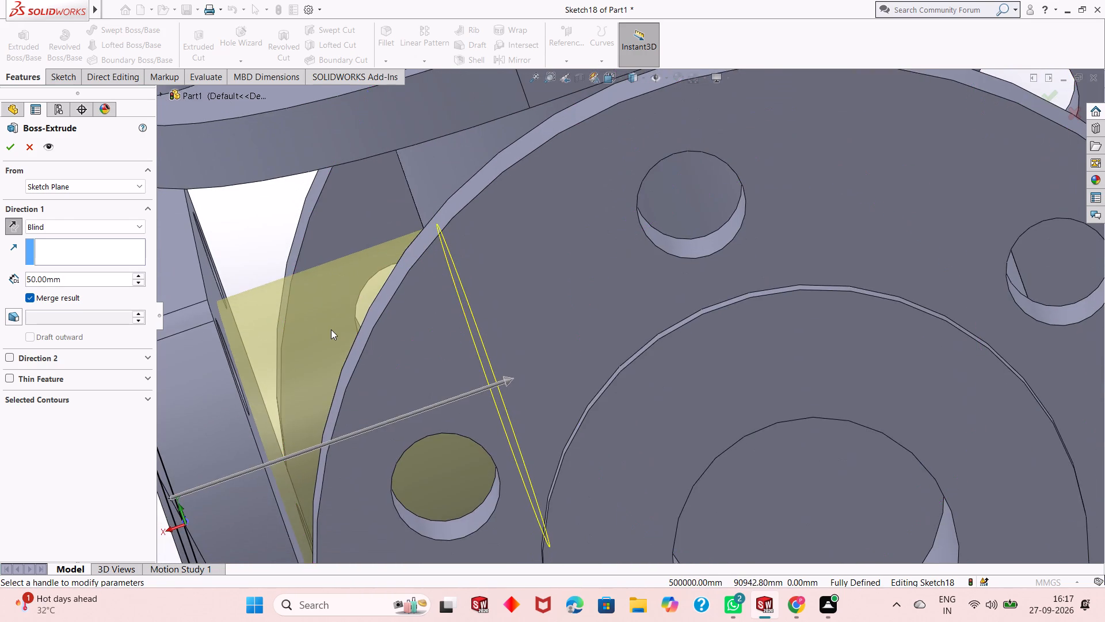
middle_click_drag(331, 329, 342, 324)
scroll(172, 287, "up", 1)
middle_click_drag(183, 300, 196, 325)
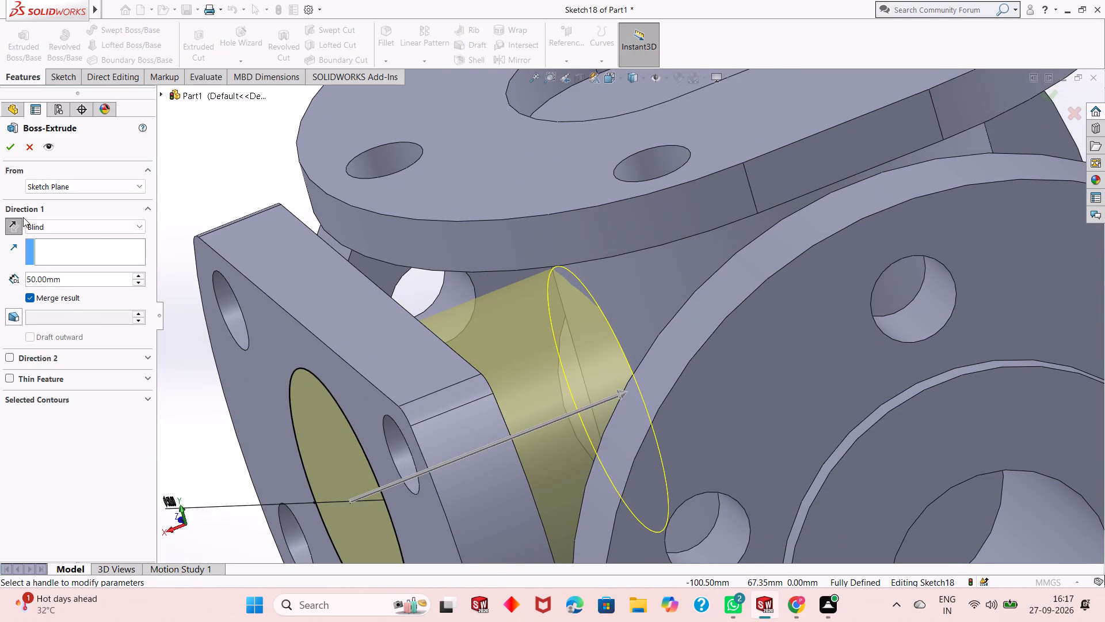
left_click(6, 147)
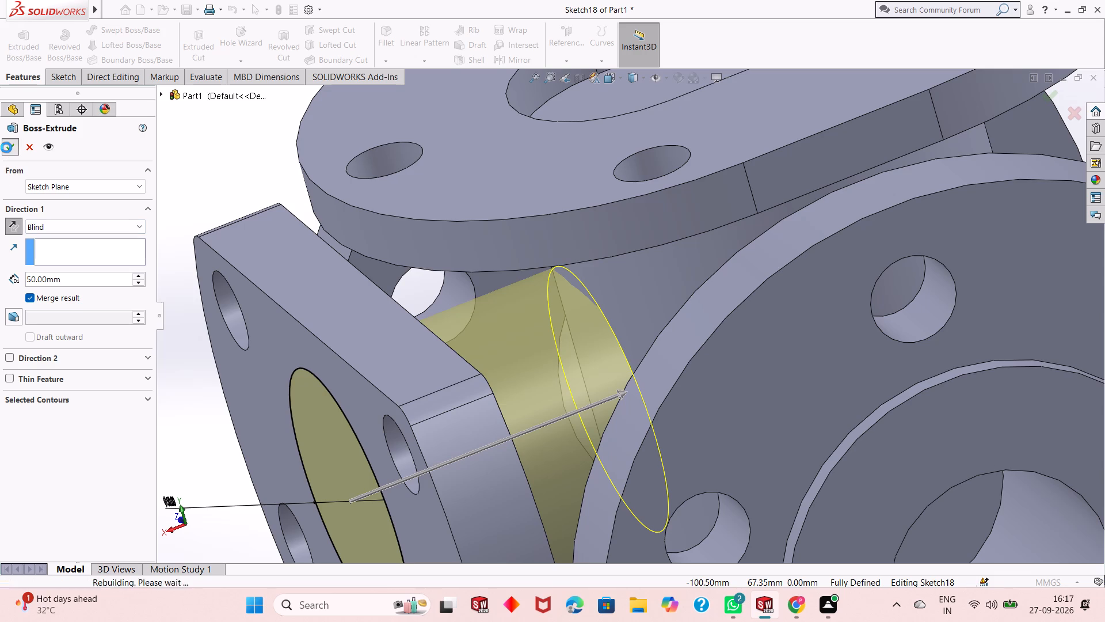
Examine the junction between the round neck and the pipe body from several sides.
middle_click_drag(524, 329, 515, 335)
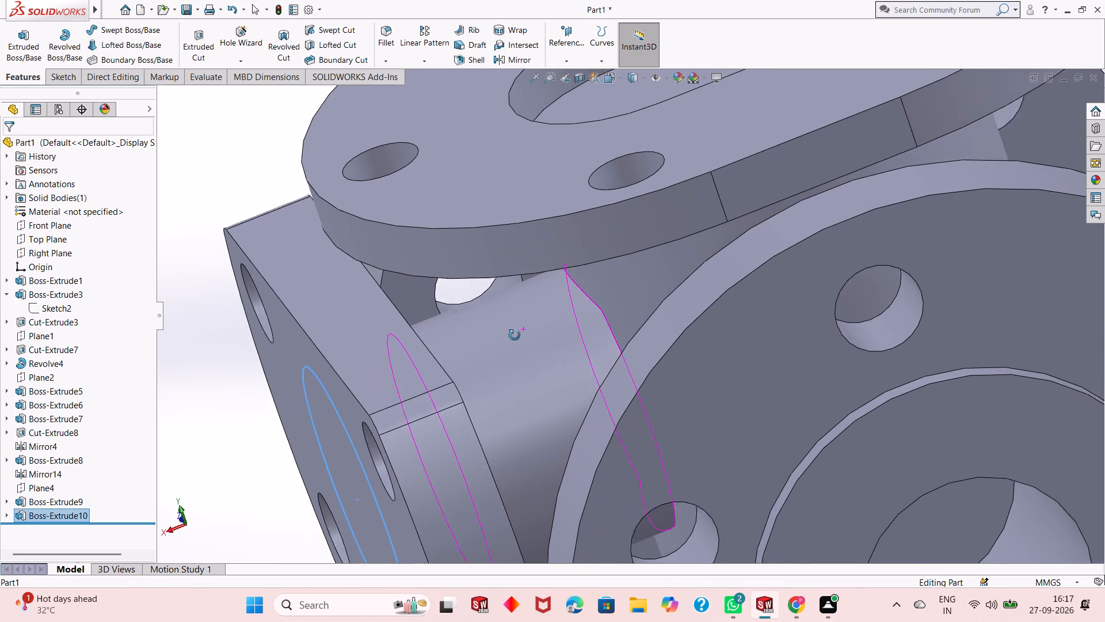
middle_click_drag(515, 335, 501, 337)
scroll(573, 308, "down", 3)
scroll(593, 263, "down", 3)
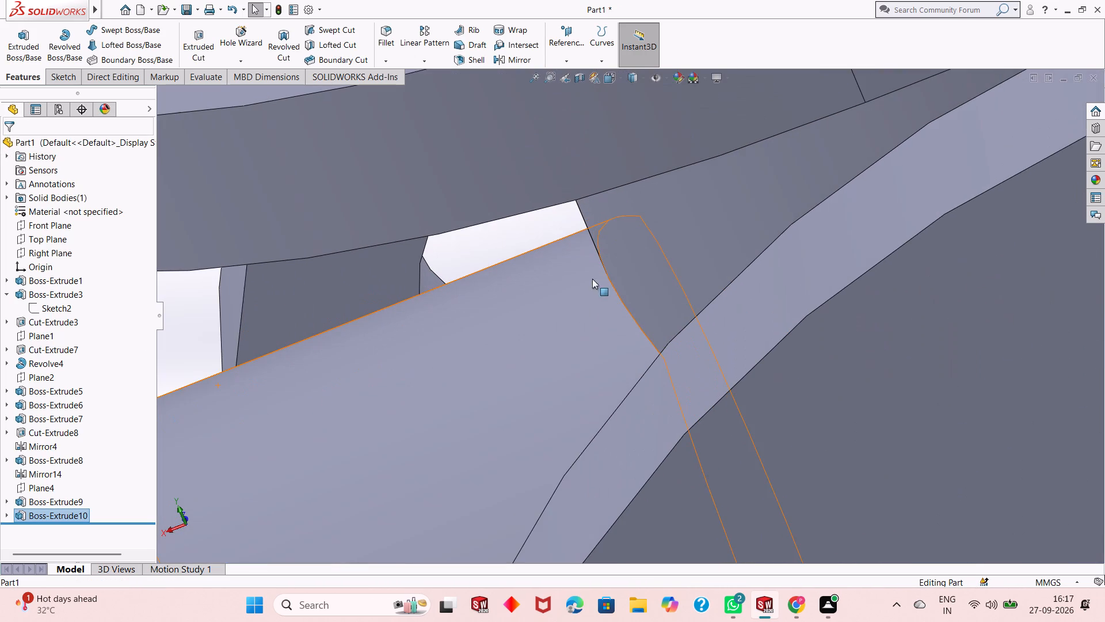
middle_click_drag(547, 355, 572, 304)
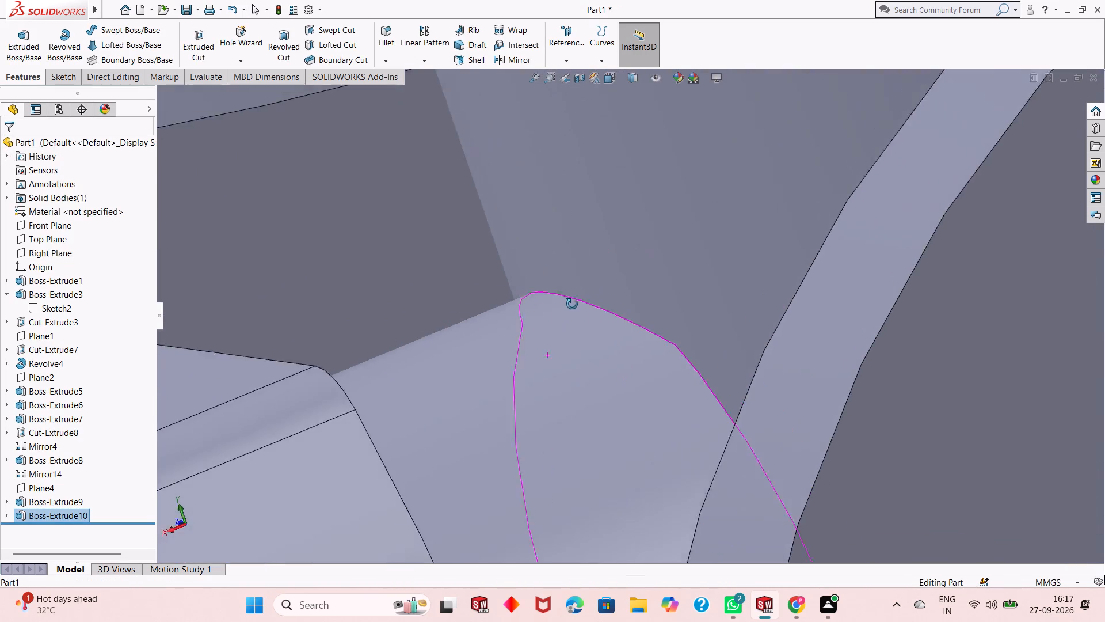
middle_click_drag(572, 304, 692, 253)
scroll(535, 340, "up", 8)
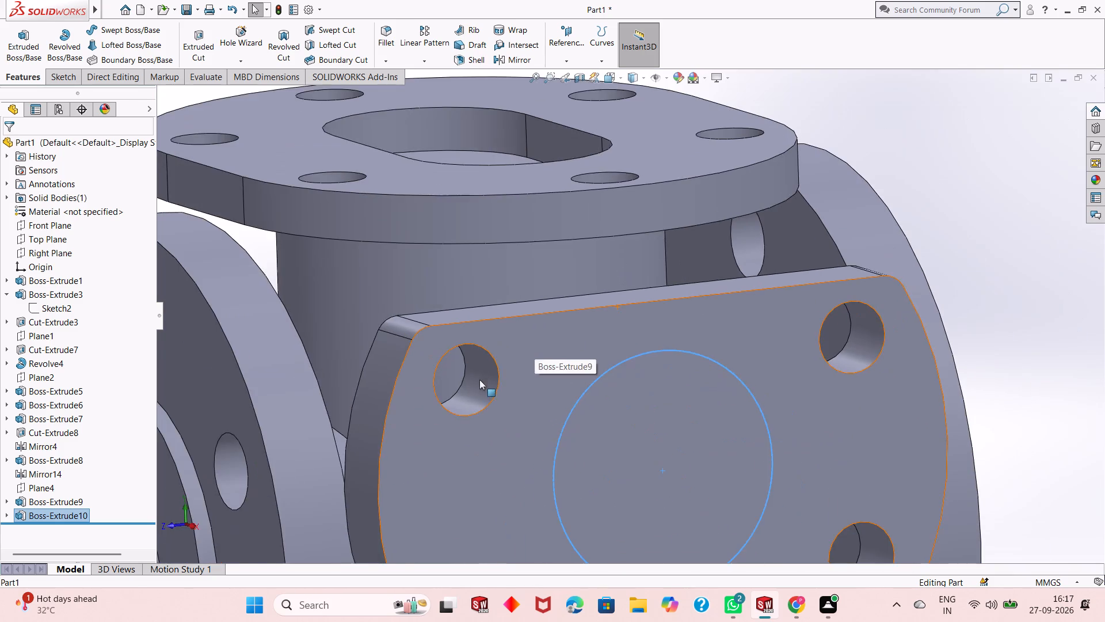
middle_click_drag(479, 381, 543, 421)
scroll(543, 347, "down", 2)
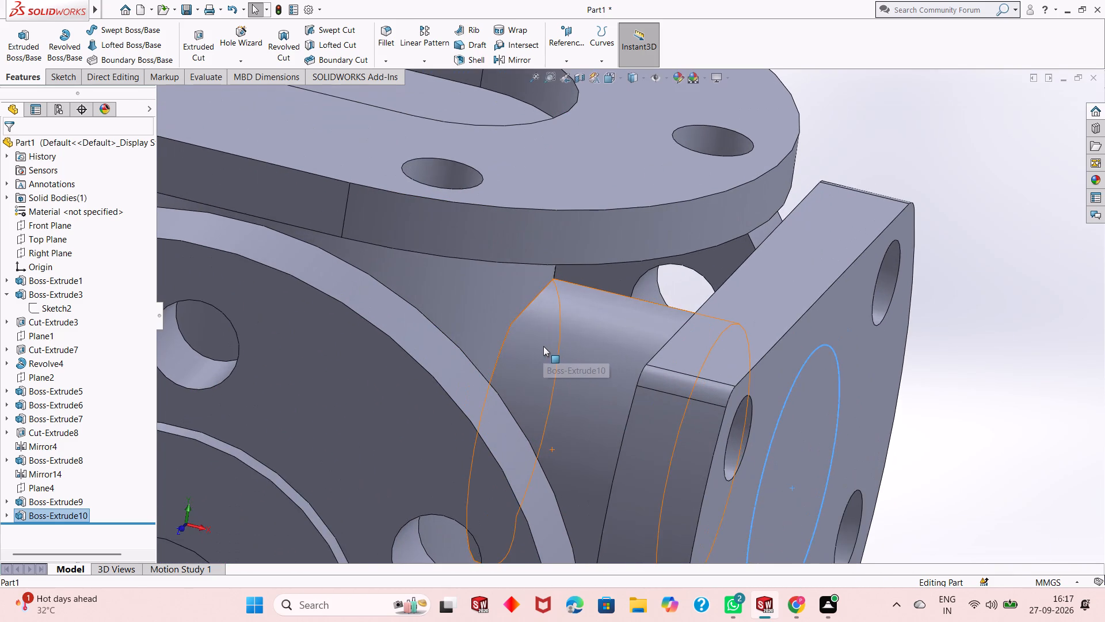
middle_click_drag(546, 347, 529, 368)
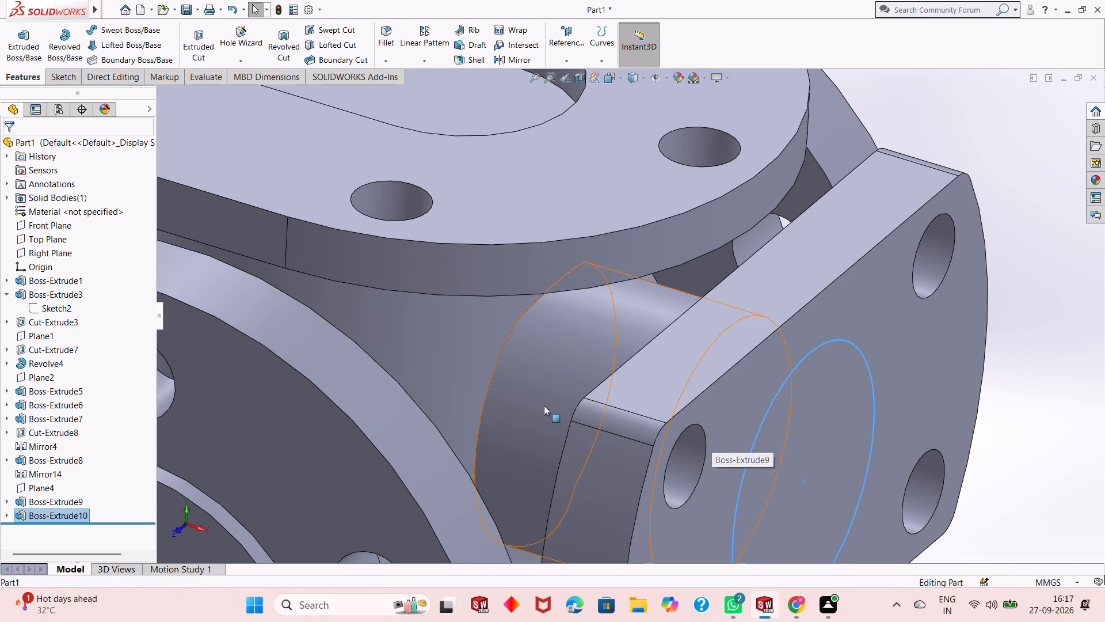
Edit the neck extrusion behind the four-hole flange and set its depth to 52 mm.
left_click(65, 515)
left_click(77, 480)
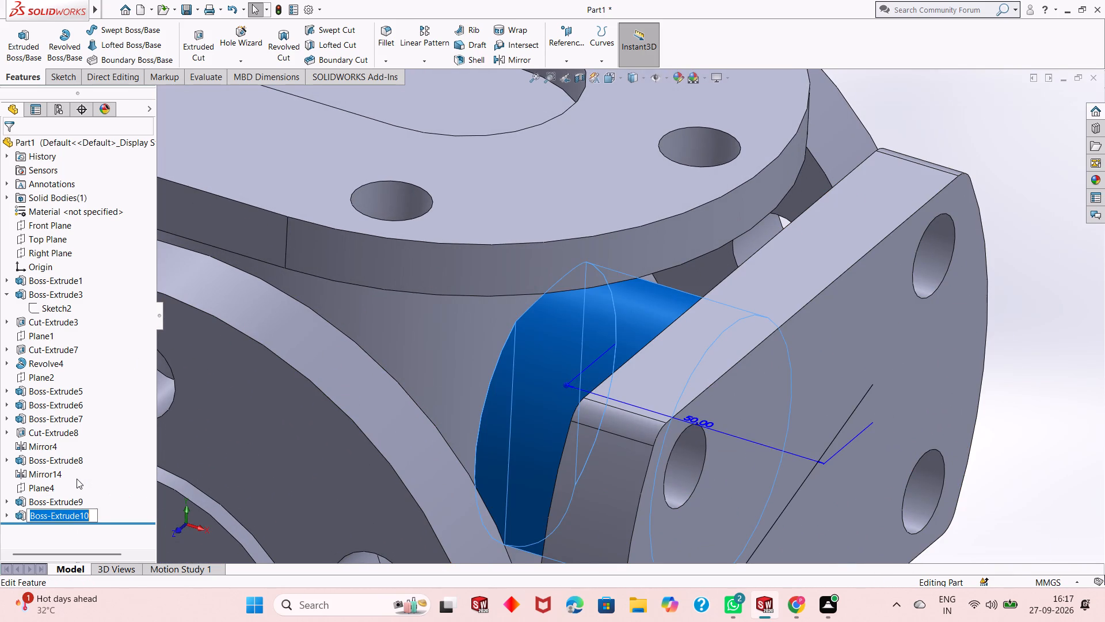
key("Escape")
key("Escape")
left_click(71, 513)
left_click(81, 484)
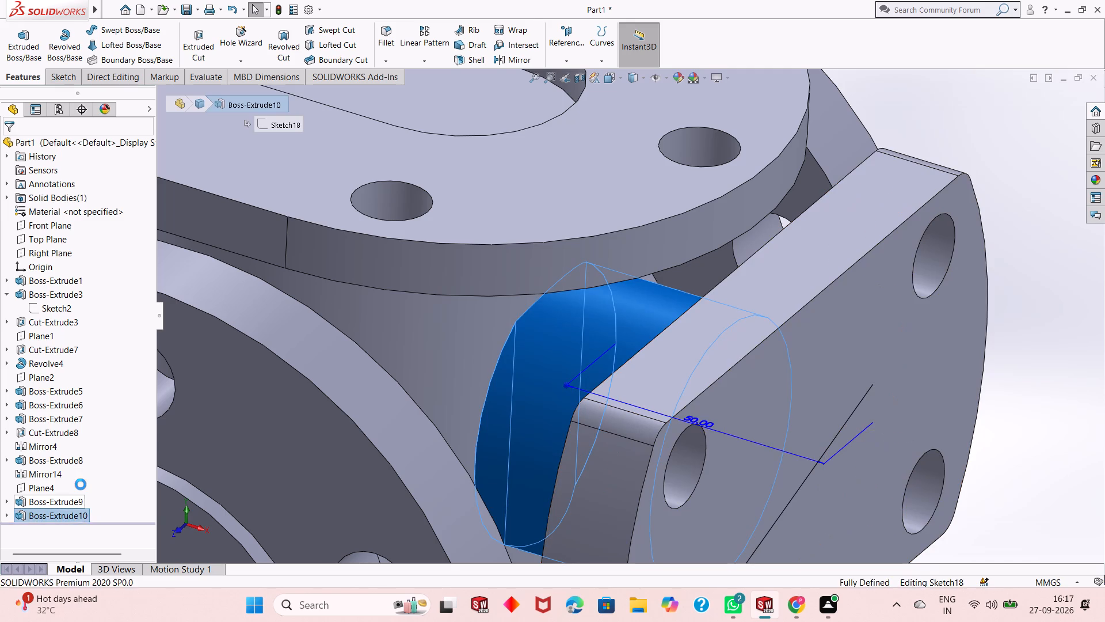
type("52")
key("Return")
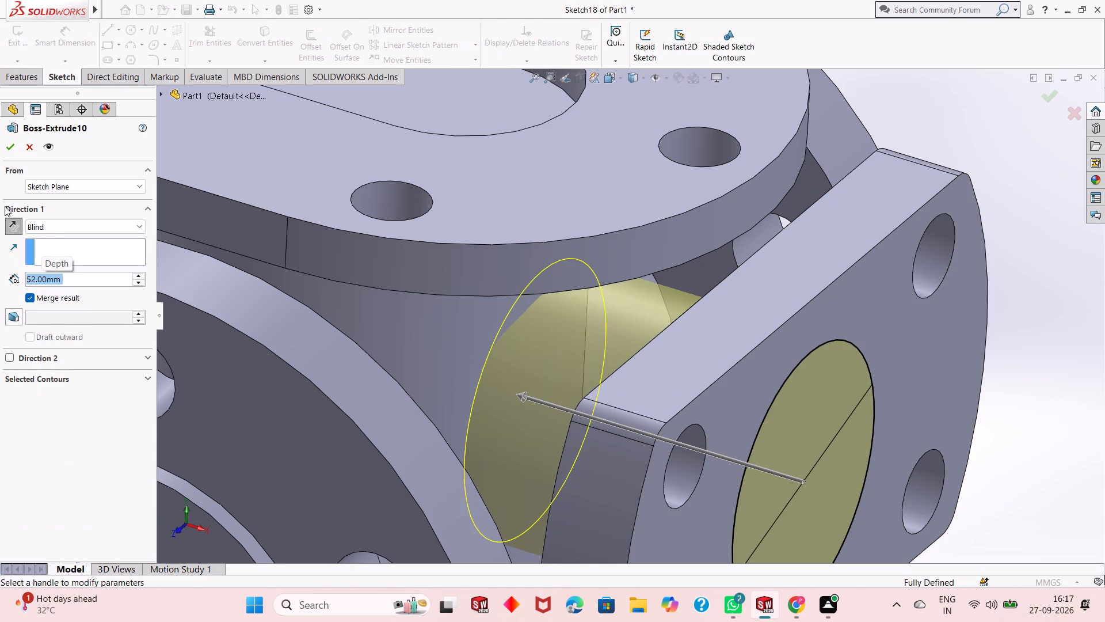
left_click(2, 143)
Examine the neck's junction with the pipe body from above, below and both sides.
middle_click_drag(542, 355, 524, 314)
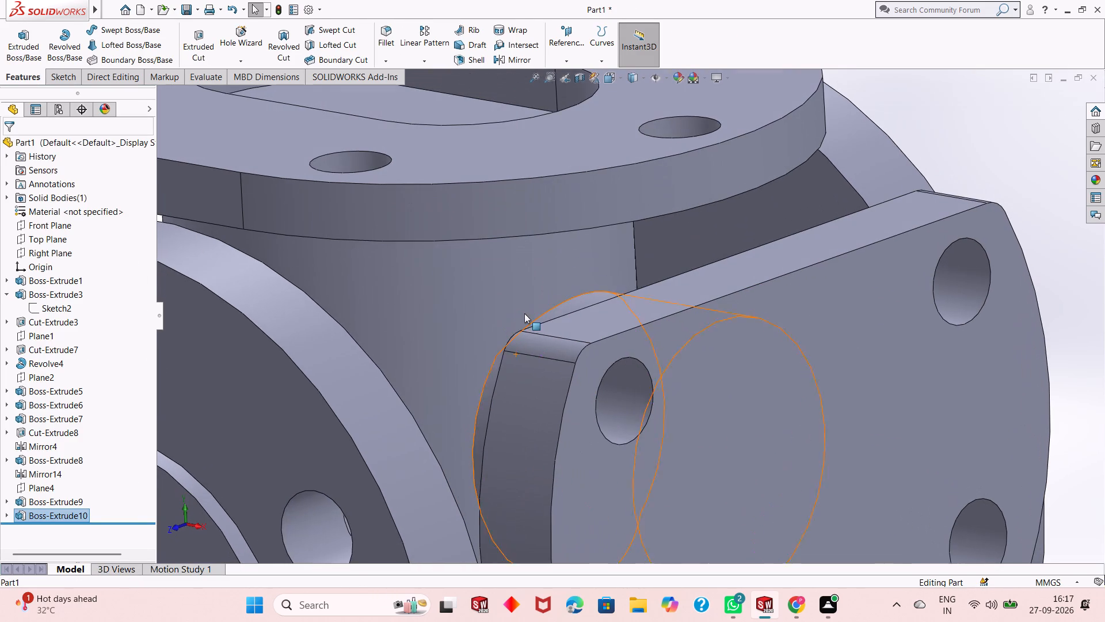
scroll(551, 409, "up", 1)
middle_click_drag(551, 408, 511, 454)
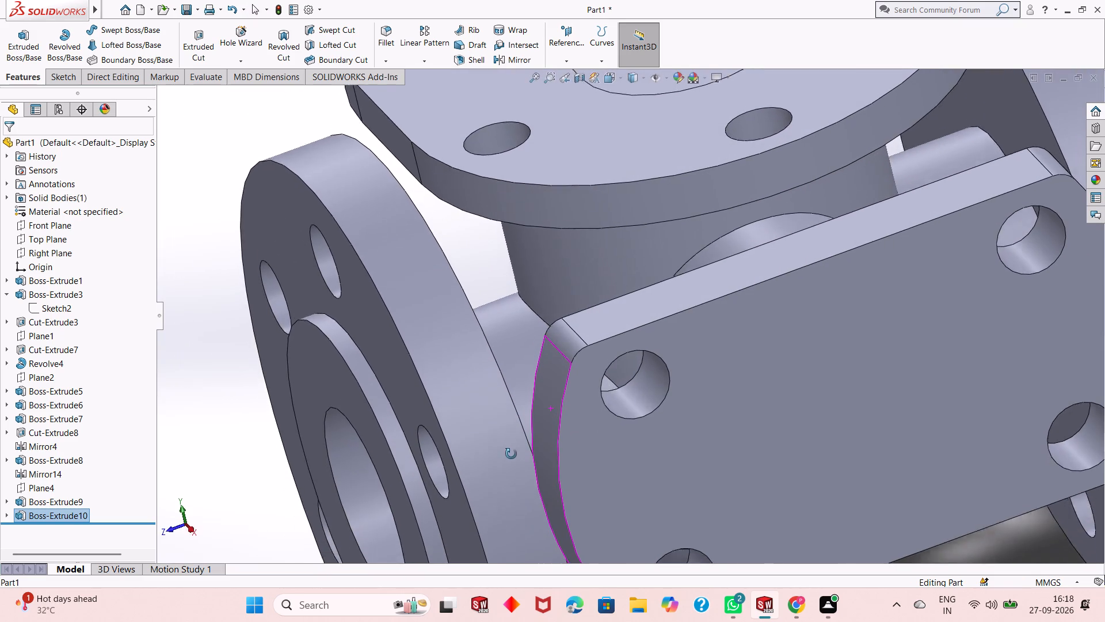
middle_click_drag(511, 454, 524, 446)
scroll(524, 442, "up", 2)
middle_click_drag(588, 418, 645, 431)
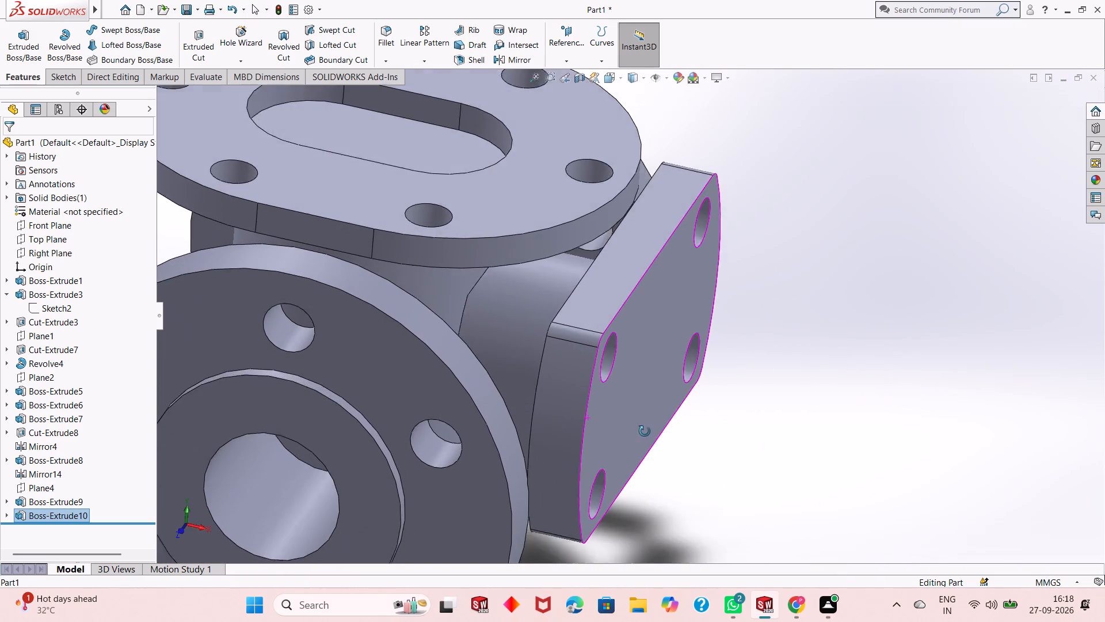
middle_click_drag(645, 431, 616, 453)
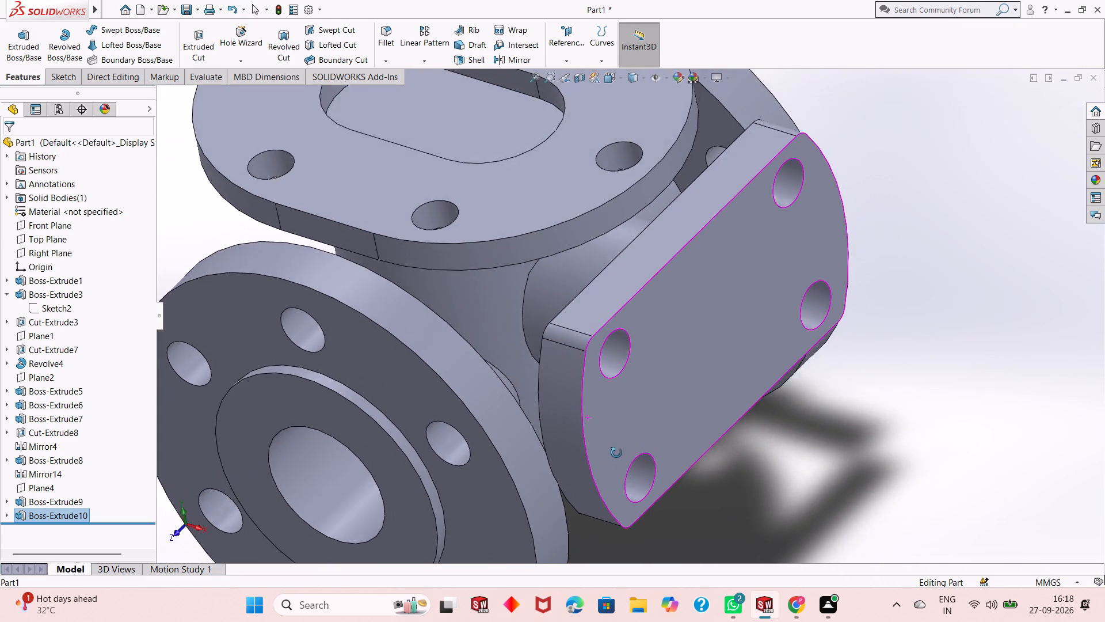
middle_click_drag(616, 453, 590, 452)
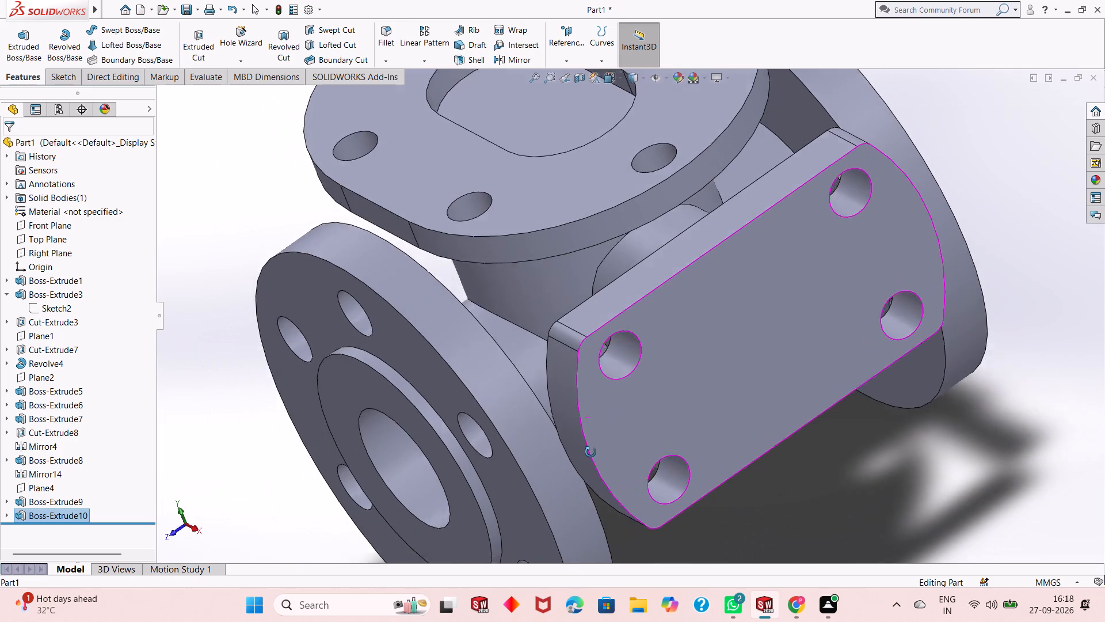
middle_click_drag(590, 452, 632, 316)
scroll(625, 422, "up", 4)
middle_click_drag(637, 514, 627, 354)
scroll(589, 368, "down", 6)
middle_click_drag(594, 426, 562, 453)
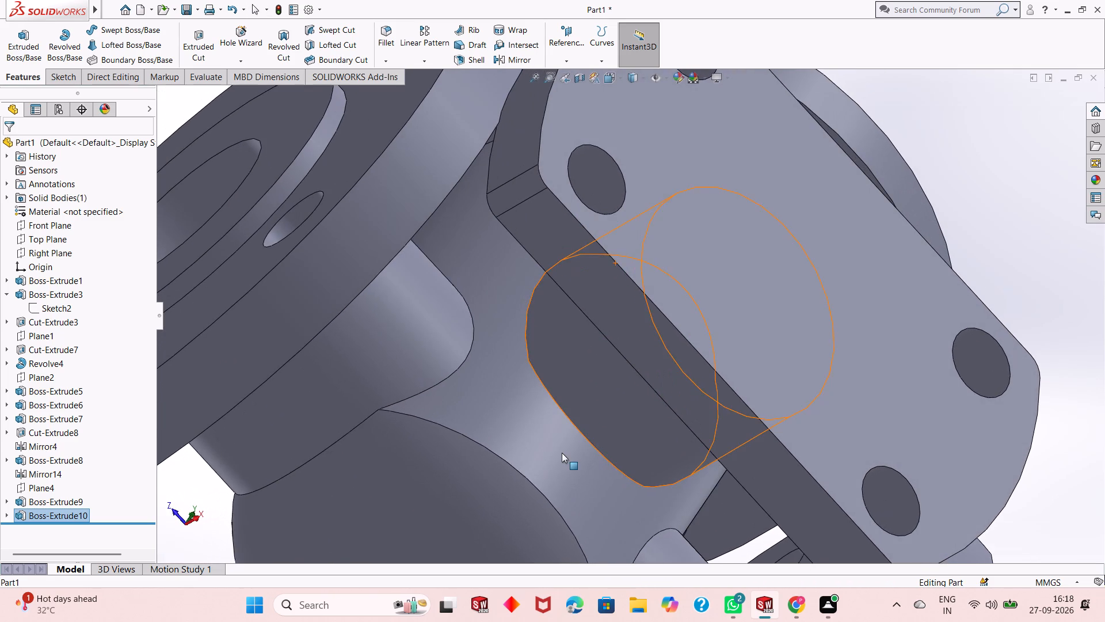
scroll(582, 428, "up", 1)
middle_click_drag(640, 393, 580, 446)
scroll(578, 434, "up", 3)
middle_click_drag(681, 351, 544, 358)
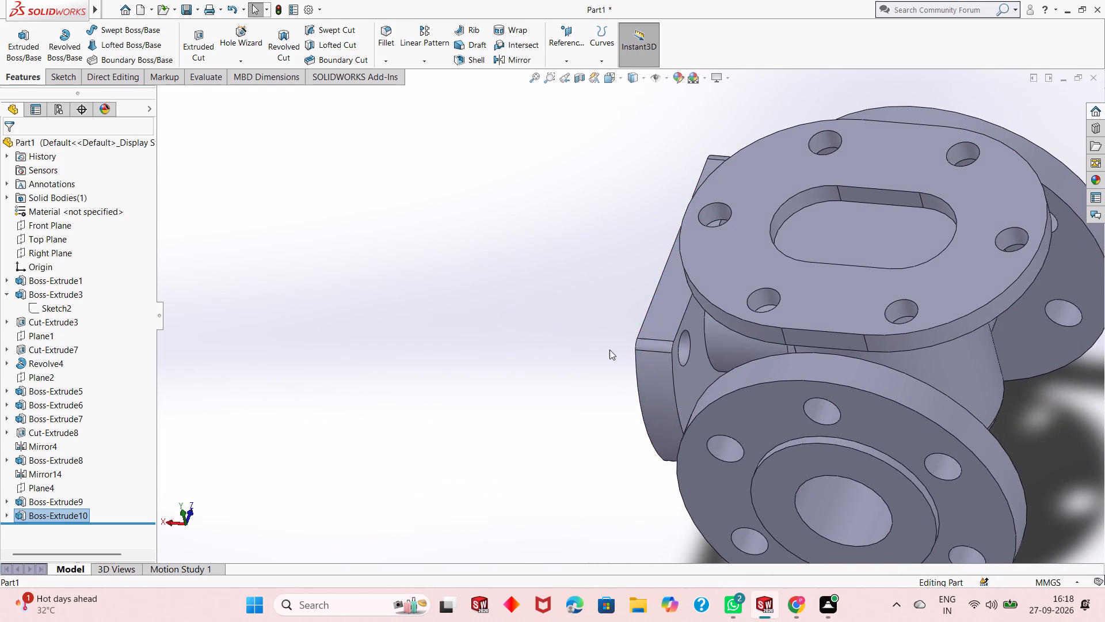
scroll(699, 333, "down", 3)
middle_click_drag(727, 399, 770, 377)
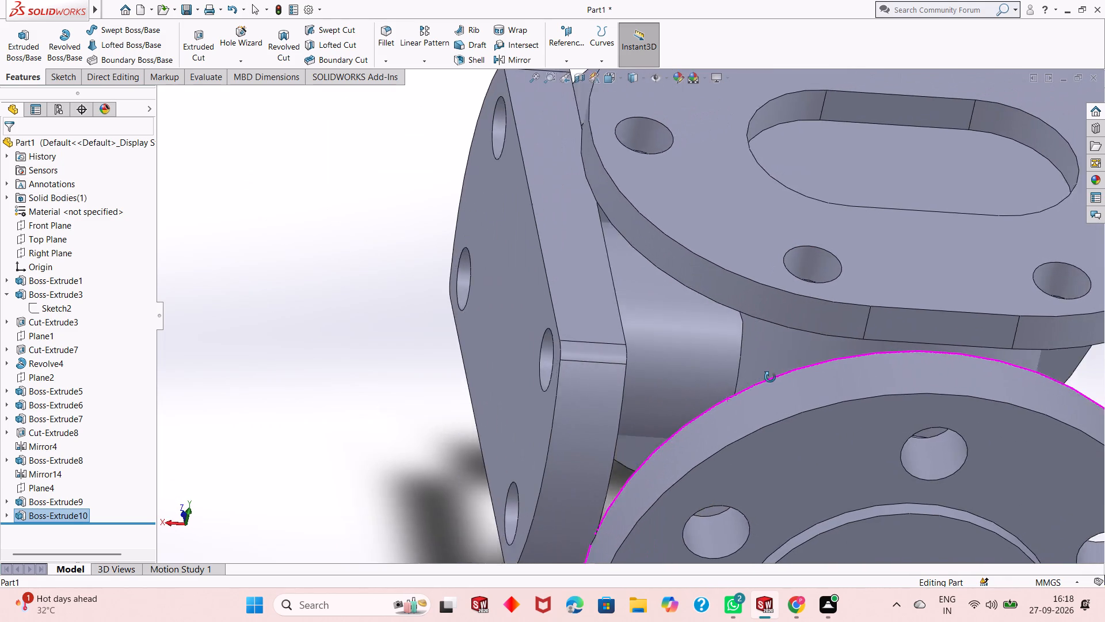
middle_click_drag(770, 377, 741, 401)
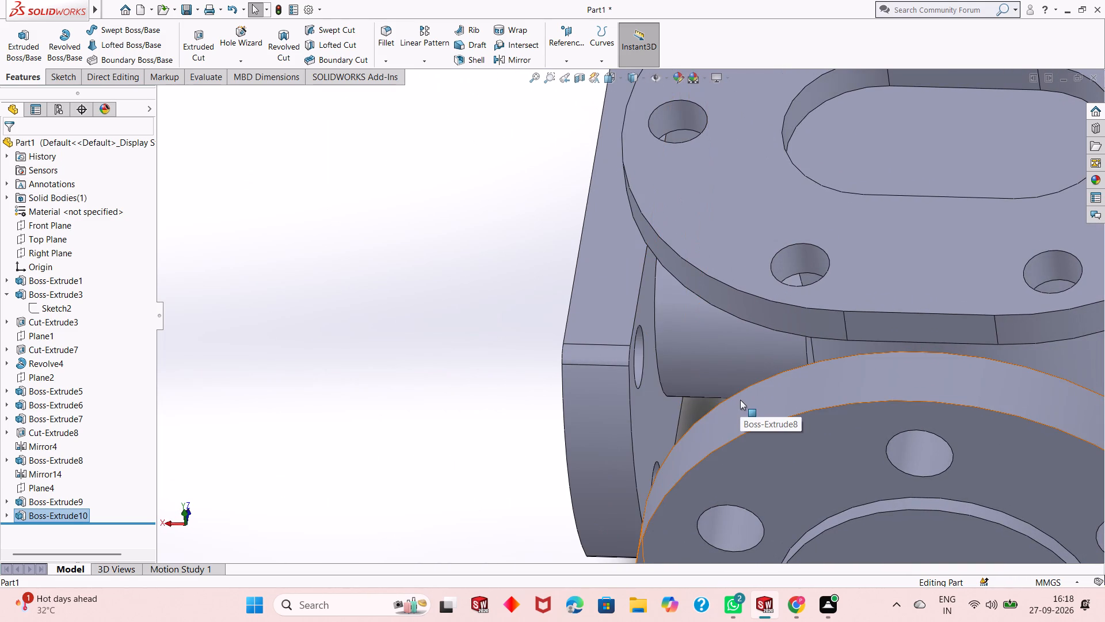
middle_click(550, 437)
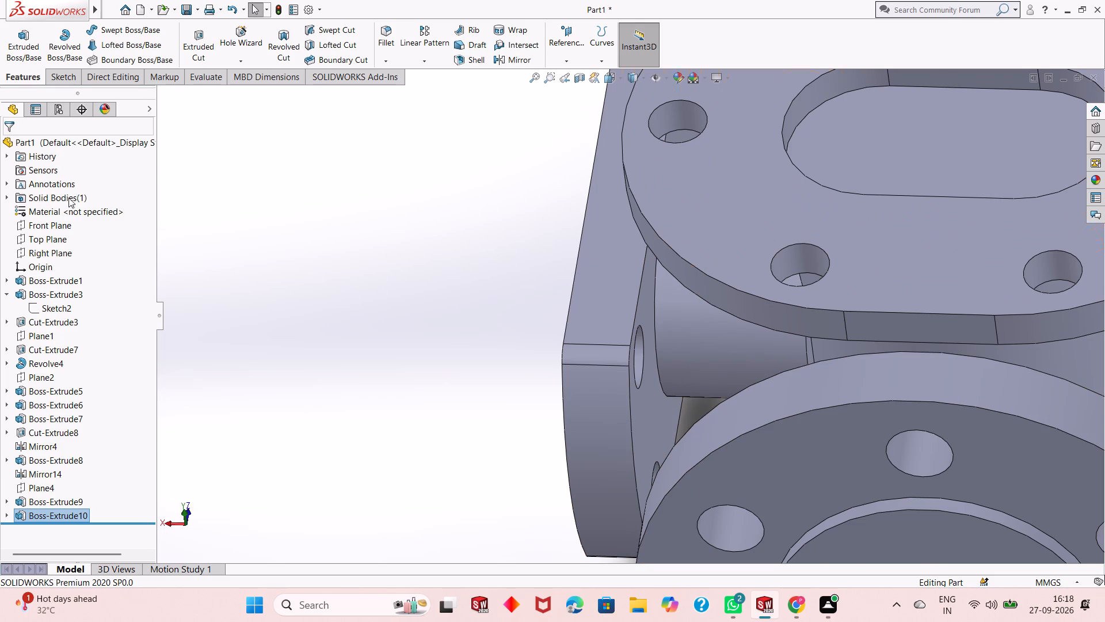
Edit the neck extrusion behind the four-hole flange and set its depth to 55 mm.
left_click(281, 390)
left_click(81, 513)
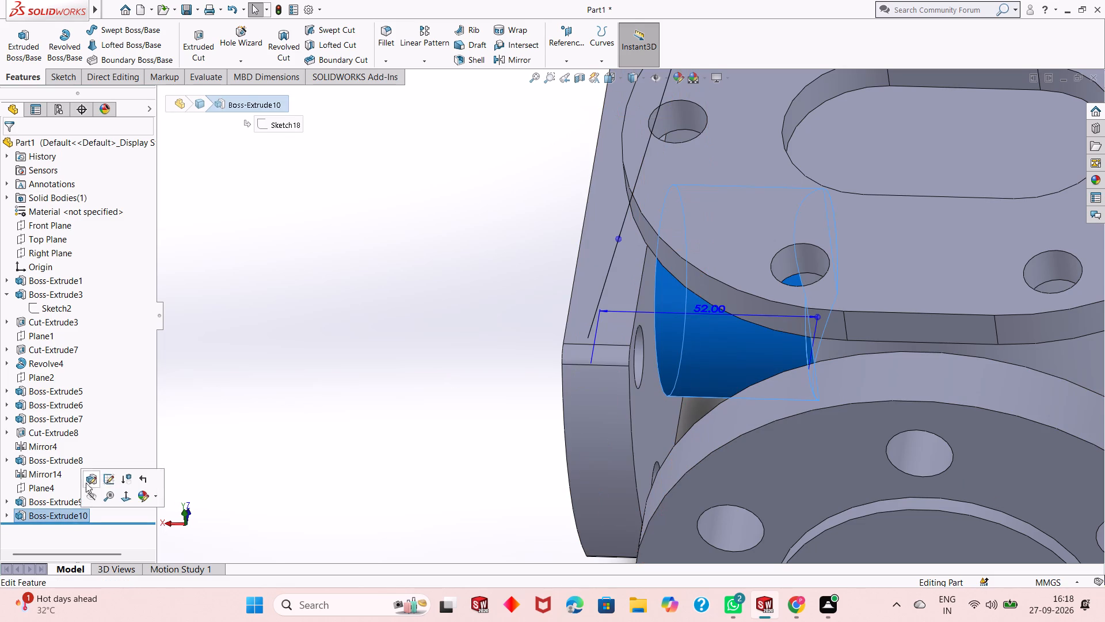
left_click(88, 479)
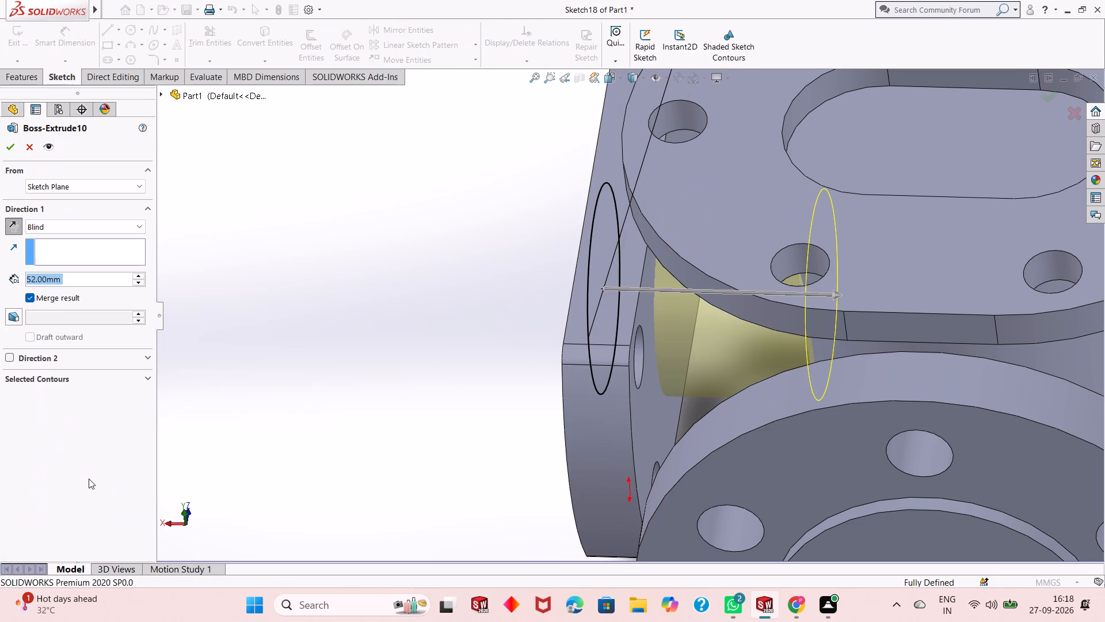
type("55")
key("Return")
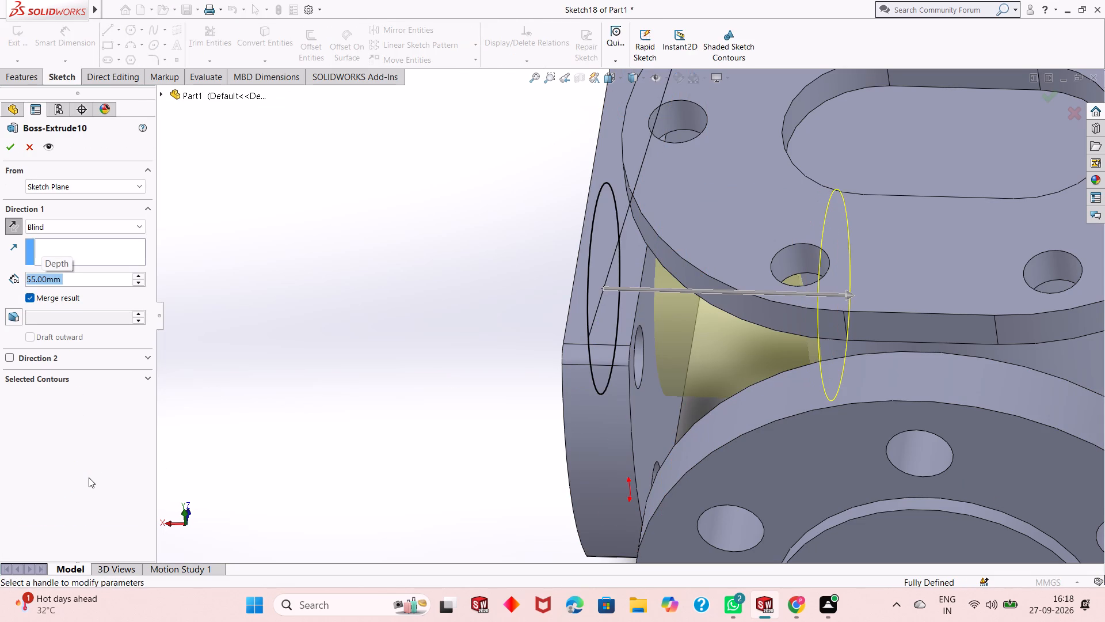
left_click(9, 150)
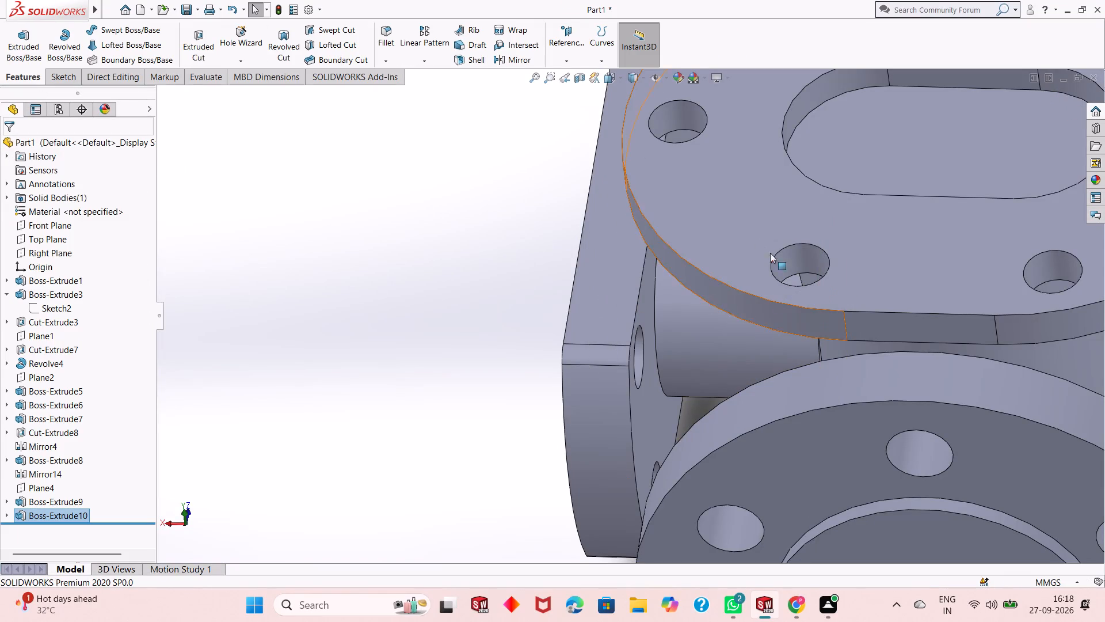
Examine the junction between the round neck and the pipe body from above and from the side.
middle_click_drag(892, 361, 872, 378)
scroll(878, 377, "up", 2)
middle_click_drag(878, 363, 890, 326)
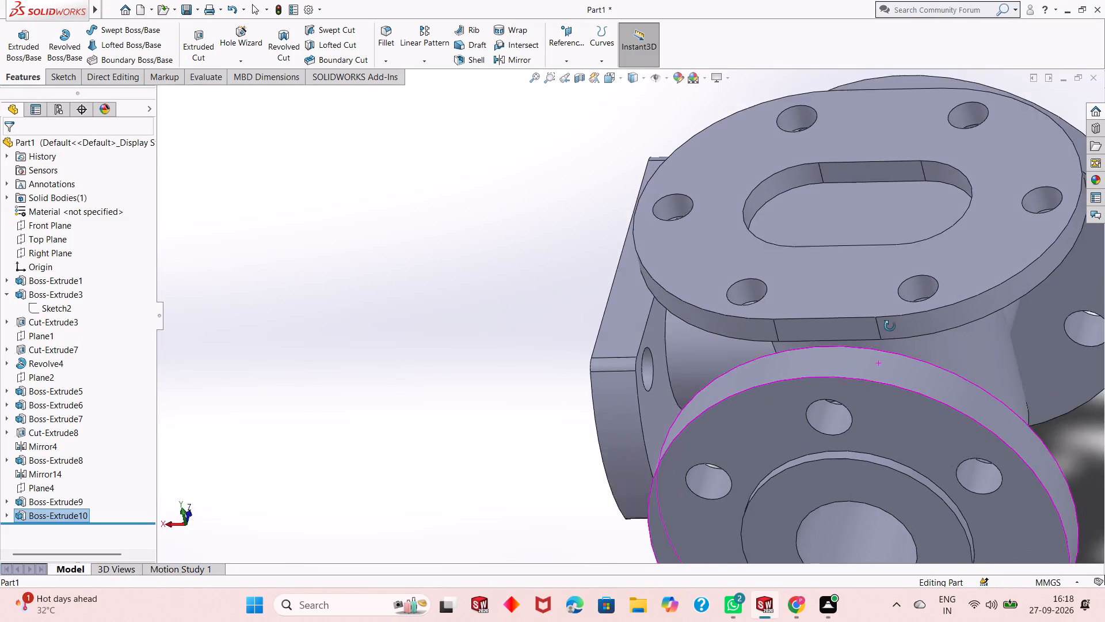
middle_click_drag(890, 326, 867, 269)
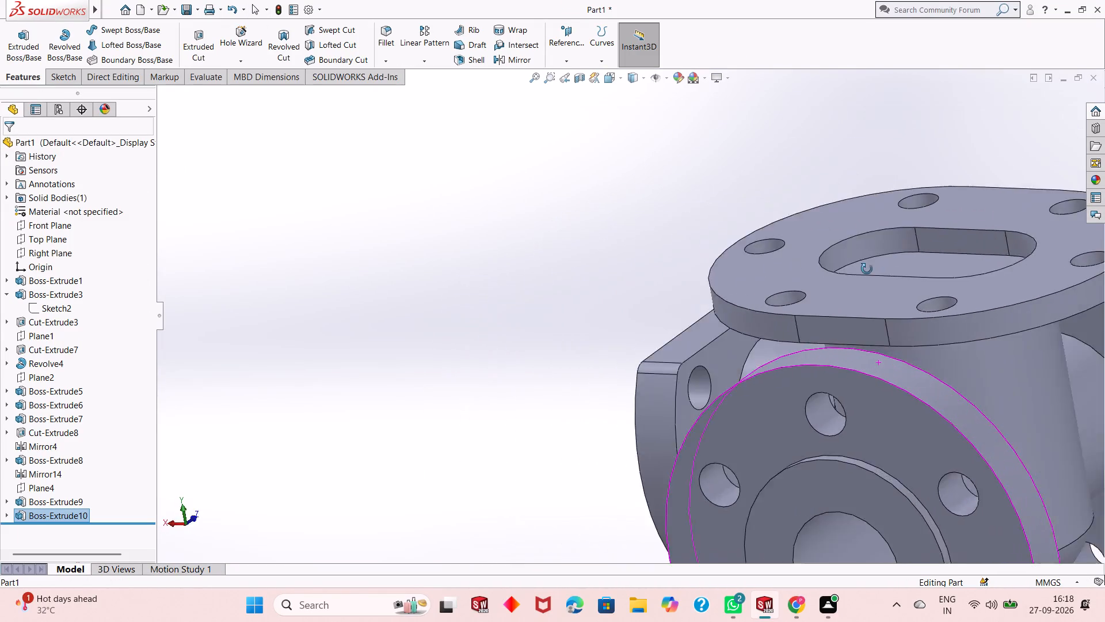
middle_click_drag(867, 269, 863, 361)
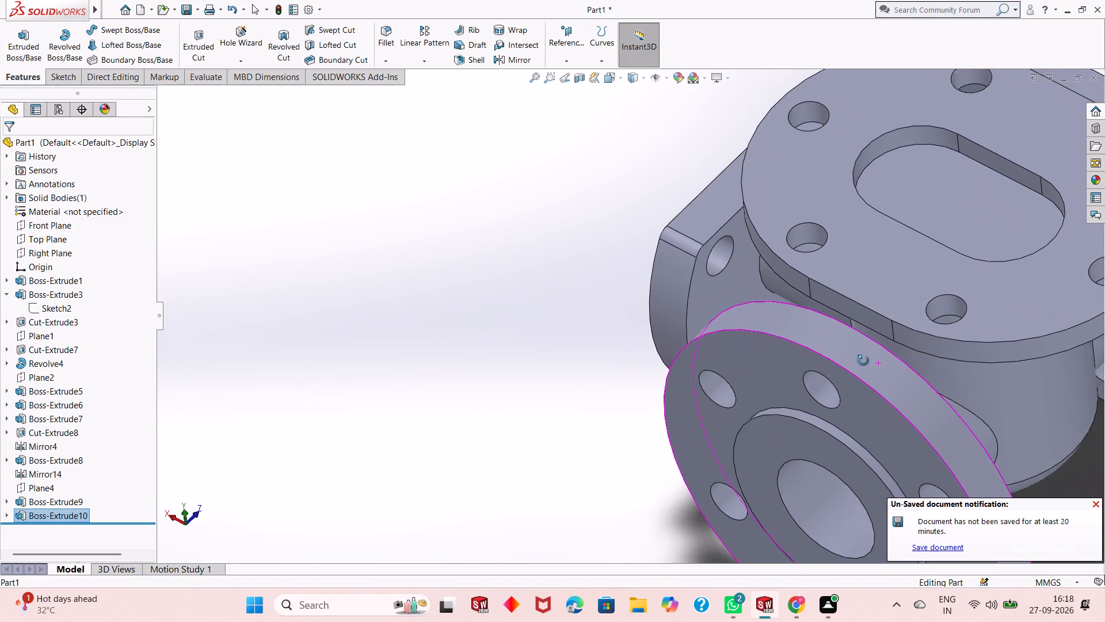
middle_click_drag(863, 361, 864, 363)
scroll(854, 344, "down", 2)
middle_click_drag(864, 350, 871, 329)
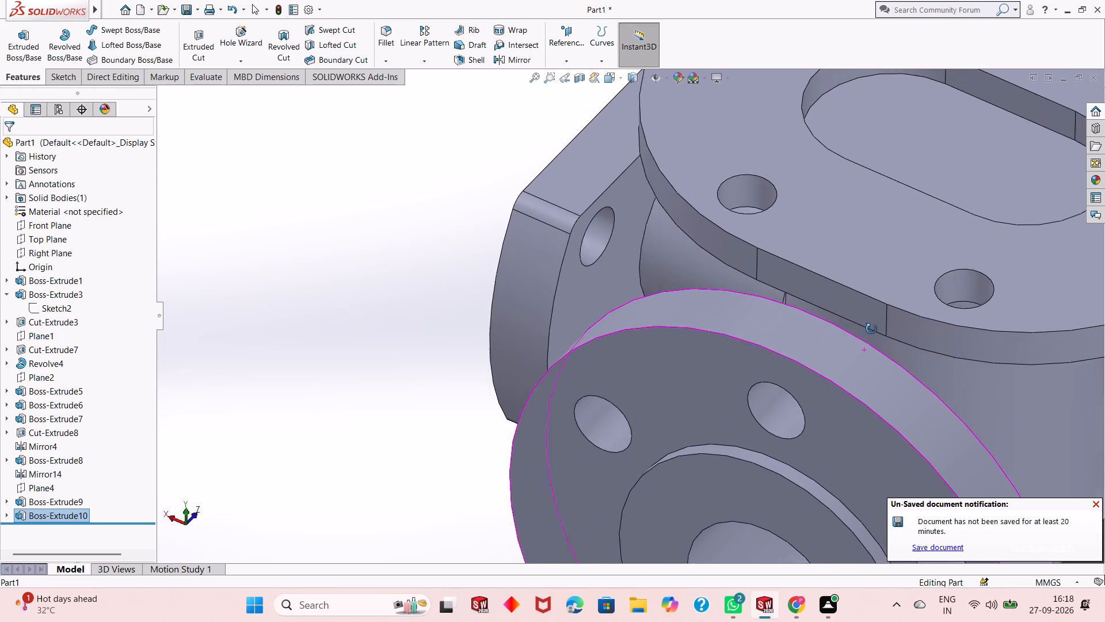
middle_click_drag(871, 329, 882, 344)
middle_click_drag(776, 384, 774, 350)
scroll(775, 385, "up", 1)
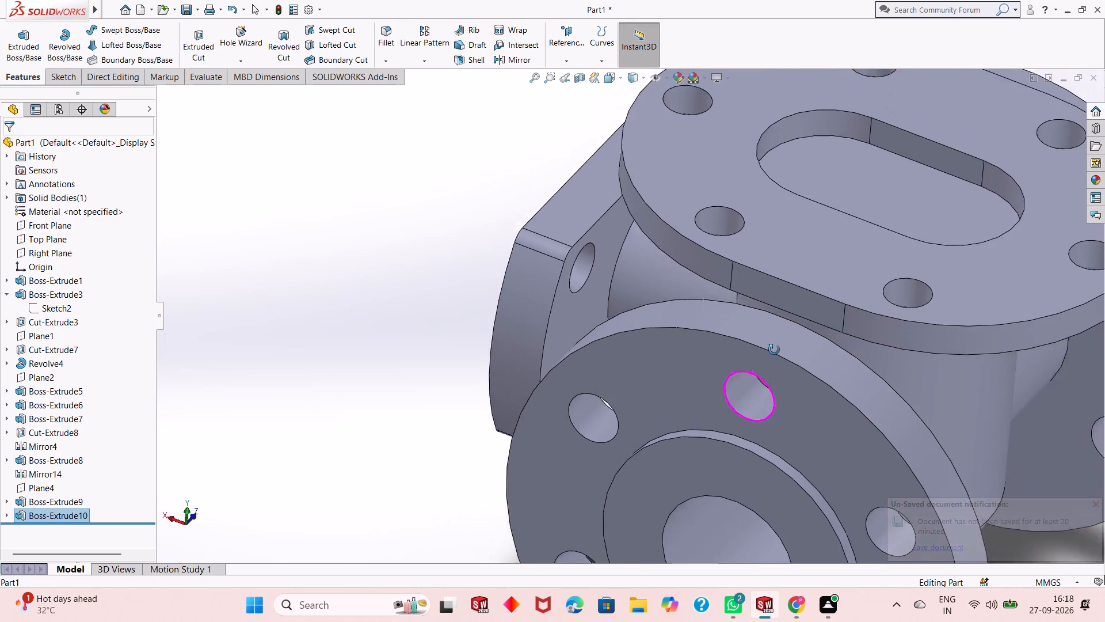
middle_click_drag(774, 350, 813, 396)
scroll(655, 314, "down", 2)
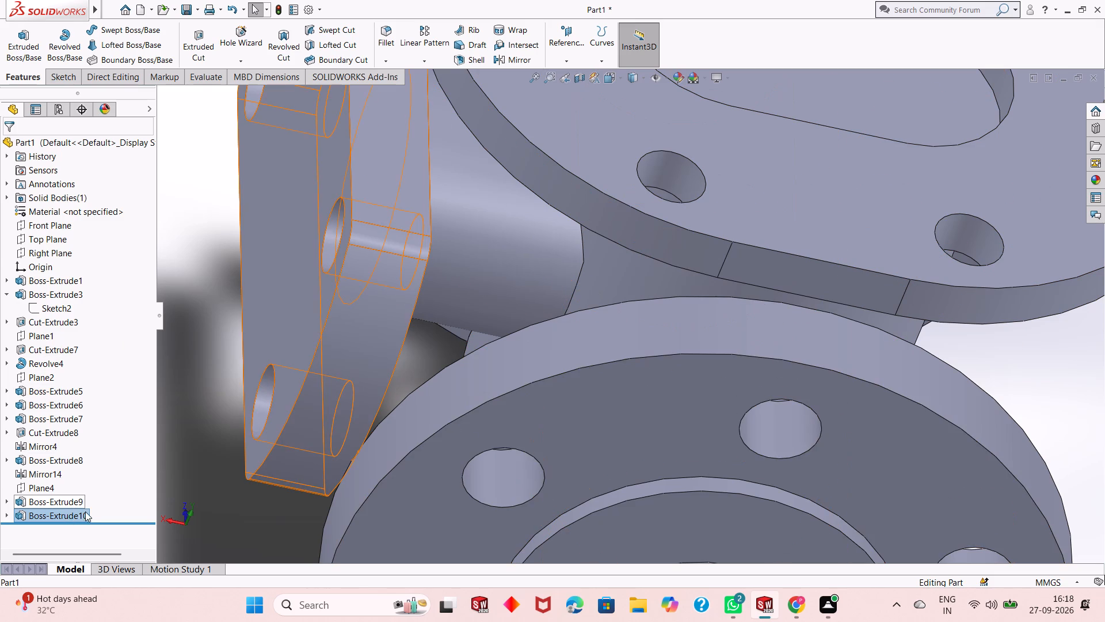
Edit the neck extrusion behind the four-hole flange again and set its depth to 60 mm.
left_click(71, 516)
left_click(76, 484)
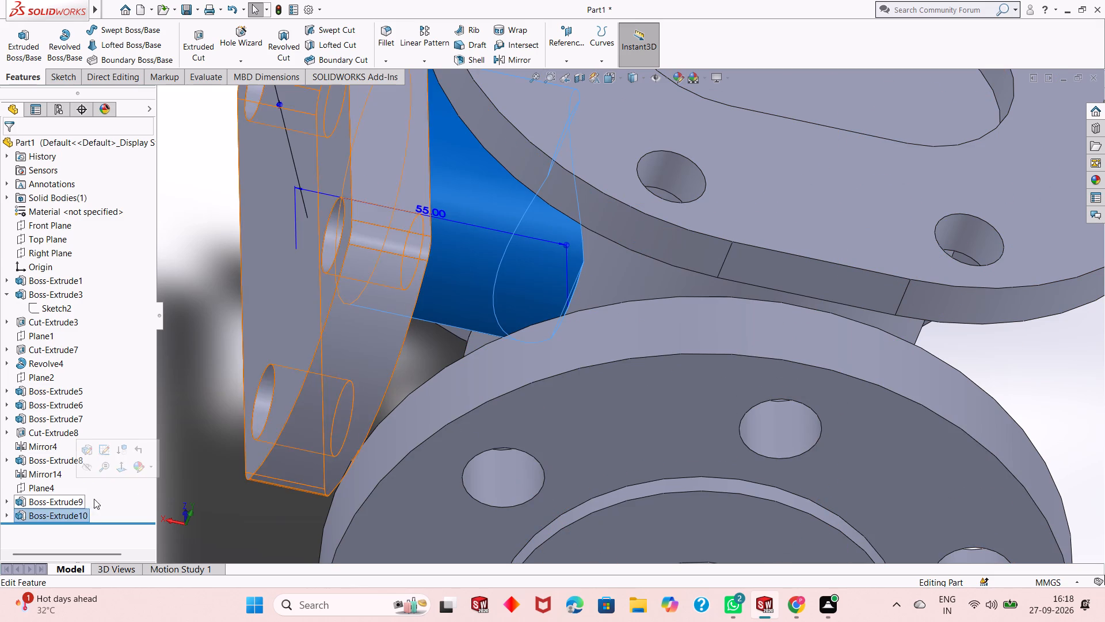
left_click(81, 507)
left_click(77, 514)
left_click(89, 484)
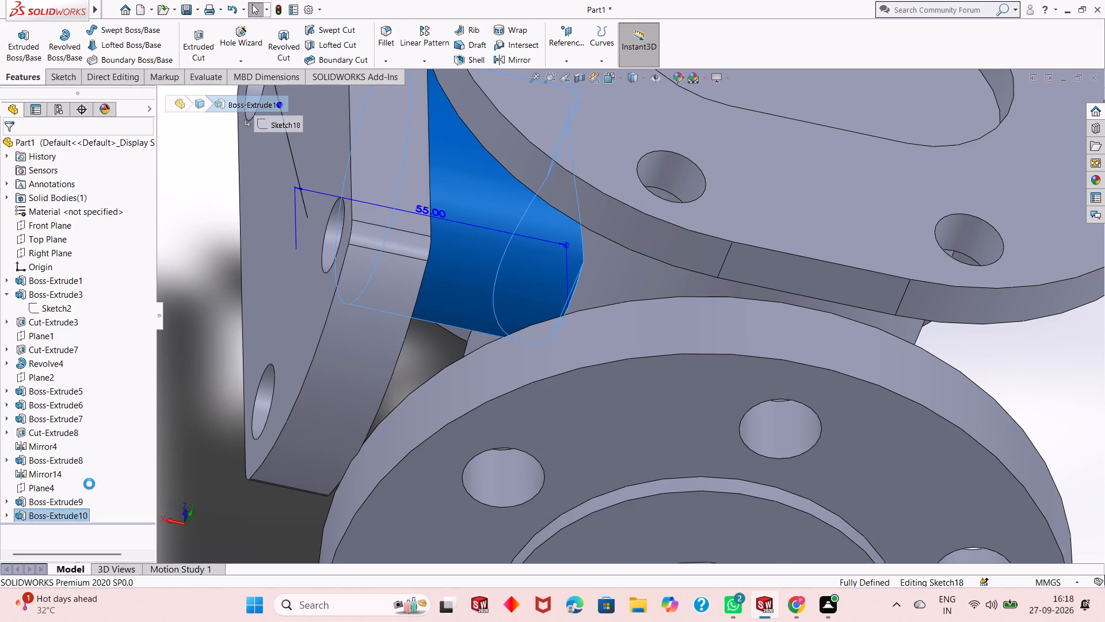
type("60")
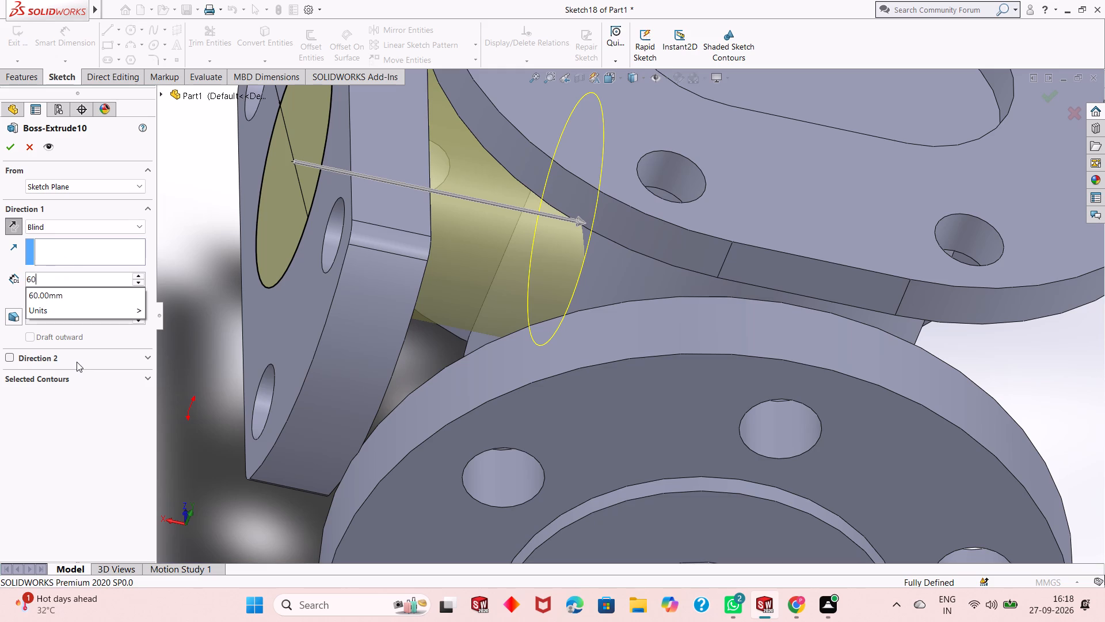
key("Return")
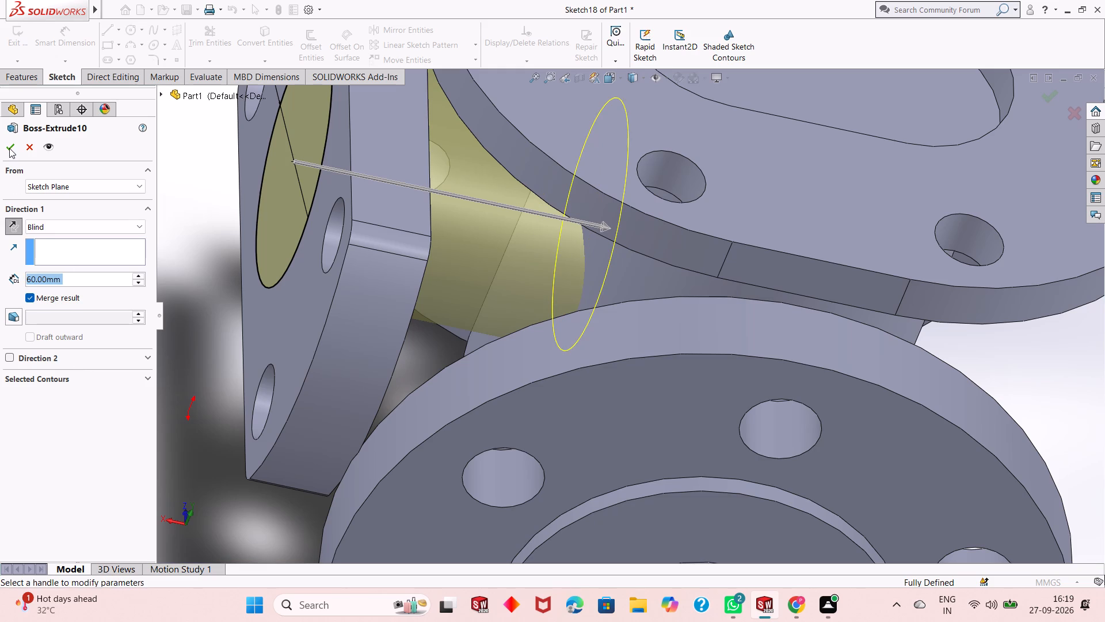
left_click(9, 148)
left_click(202, 291)
Examine how the lengthened neck meets the pipe body between the top flange and the side flange.
middle_click_drag(518, 298, 518, 300)
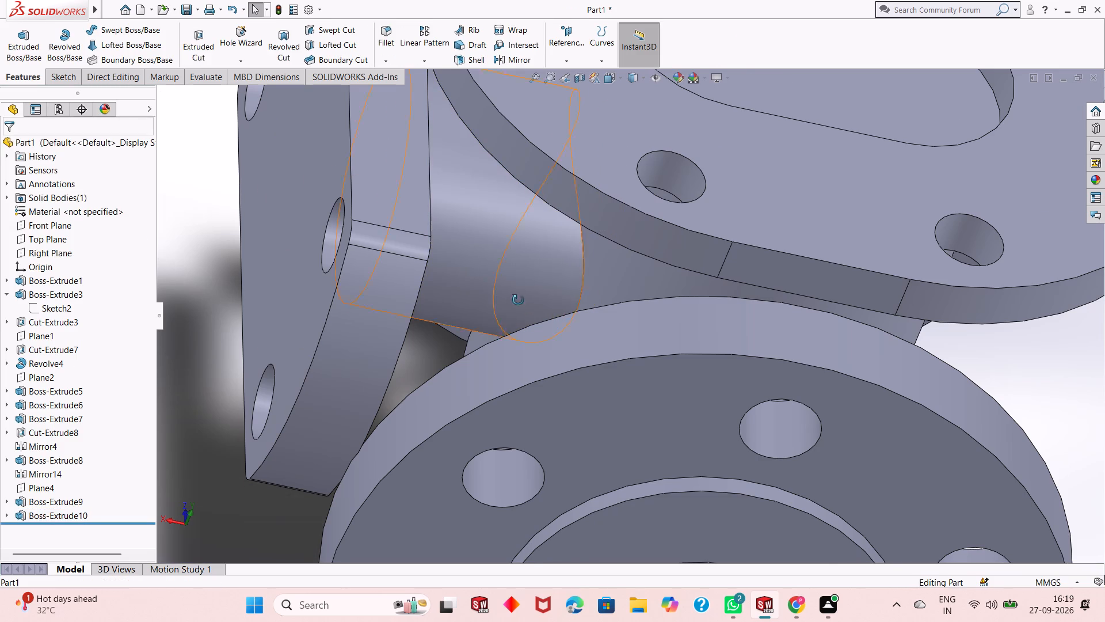
scroll(518, 305, "down", 1)
middle_click_drag(518, 300, 491, 293)
middle_click_drag(497, 289, 528, 262)
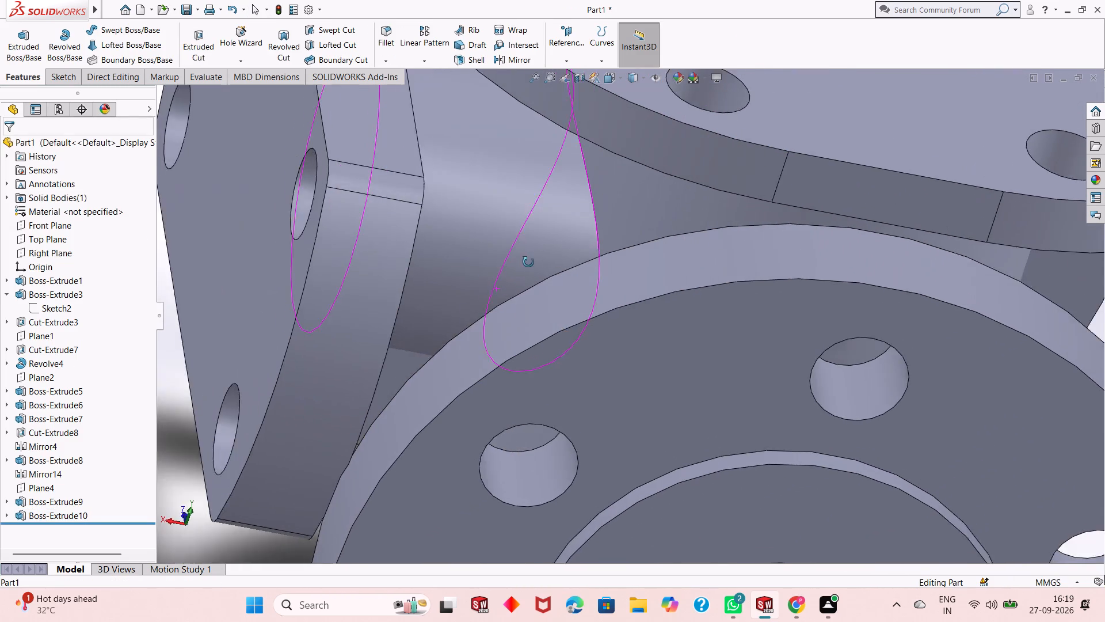
middle_click_drag(528, 262, 536, 251)
scroll(538, 249, "up", 3)
middle_click_drag(574, 221, 559, 222)
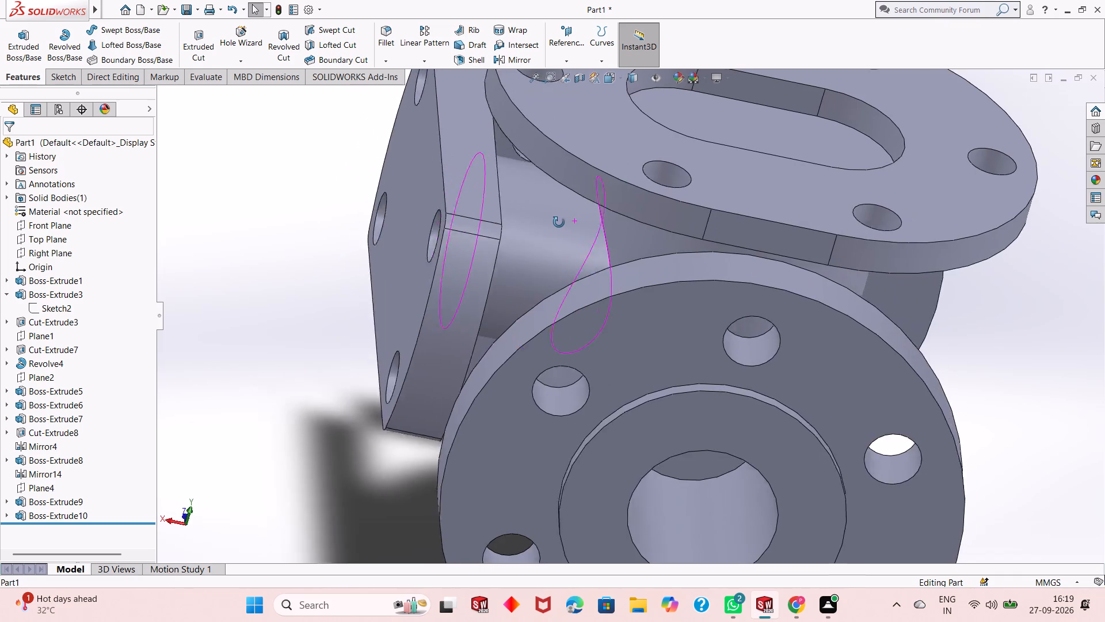
middle_click_drag(559, 222, 524, 155)
Start a sketch on the four-hole flange's outer face and draw a circle about 41 mm in diameter at its centre.
scroll(551, 278, "up", 1)
scroll(665, 358, "up", 1)
middle_click_drag(670, 358, 714, 310)
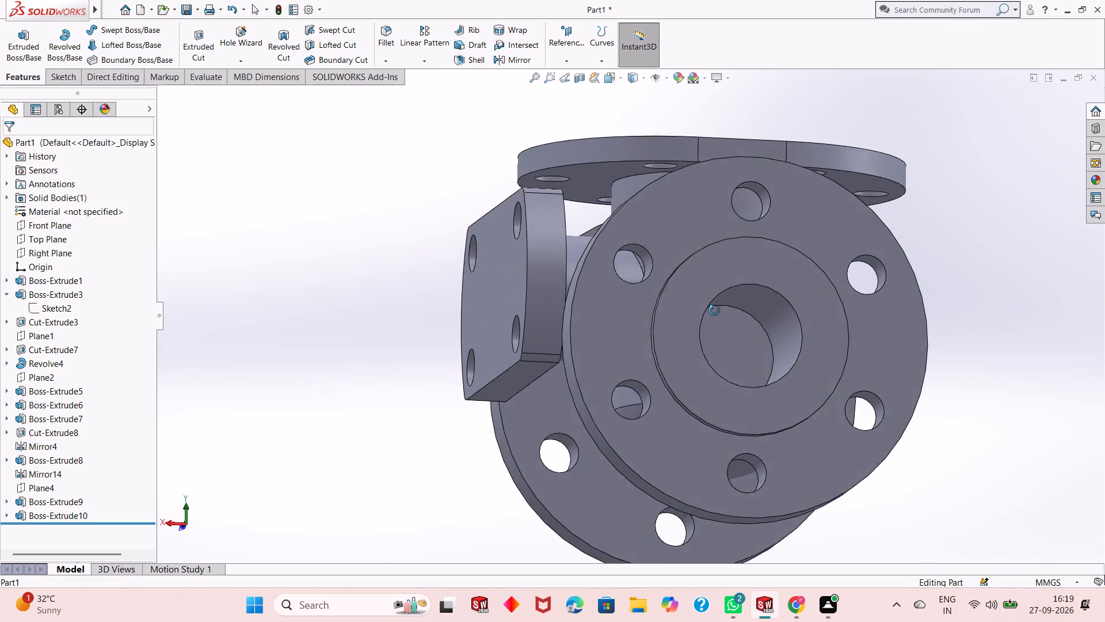
middle_click_drag(714, 310, 769, 358)
left_click(603, 332)
left_click(653, 301)
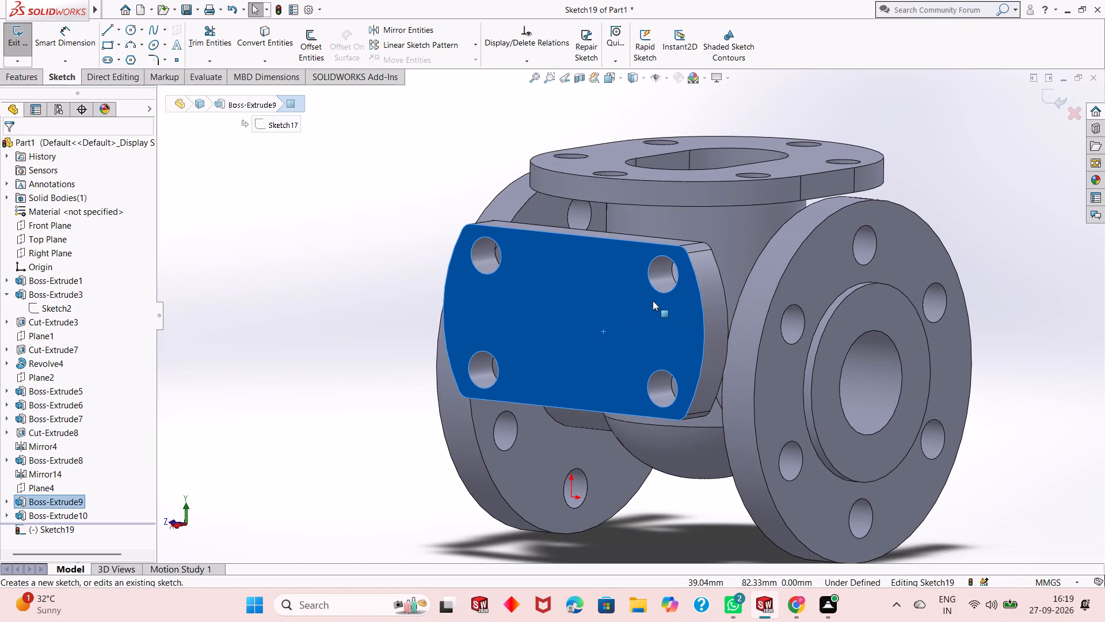
key("ctrl+8")
key("Escape")
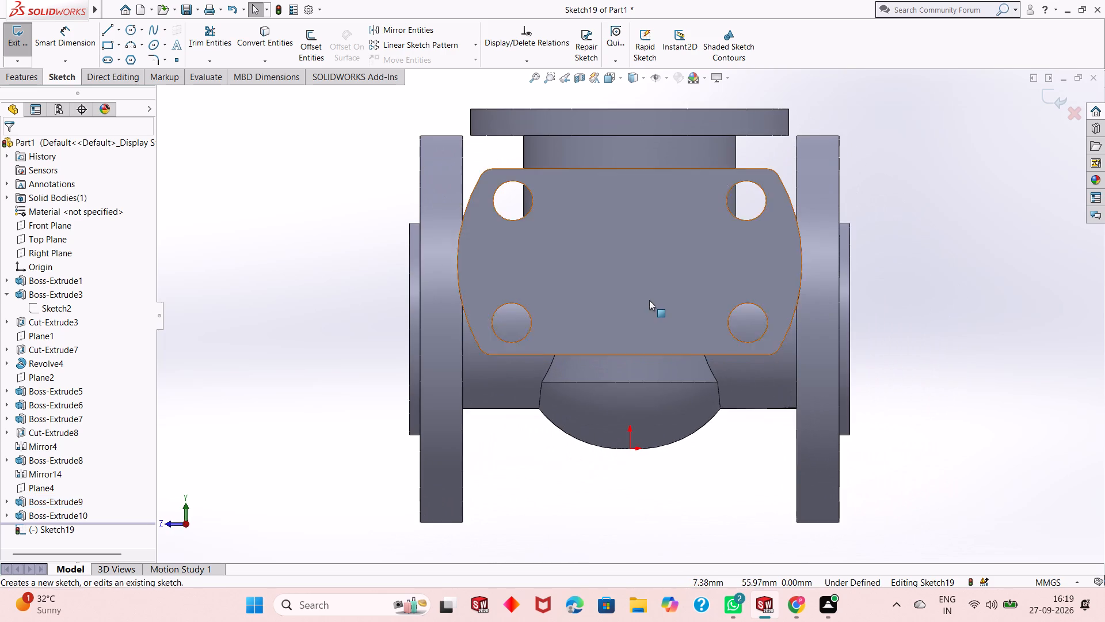
scroll(649, 300, "up", 1)
scroll(641, 205, "down", 1)
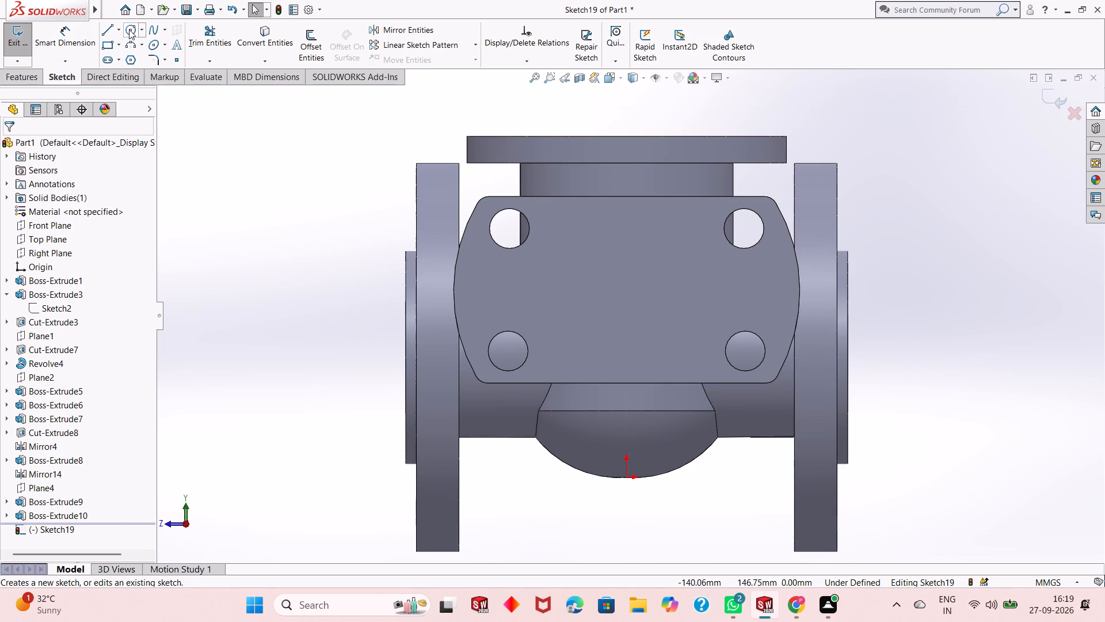
left_click(129, 30)
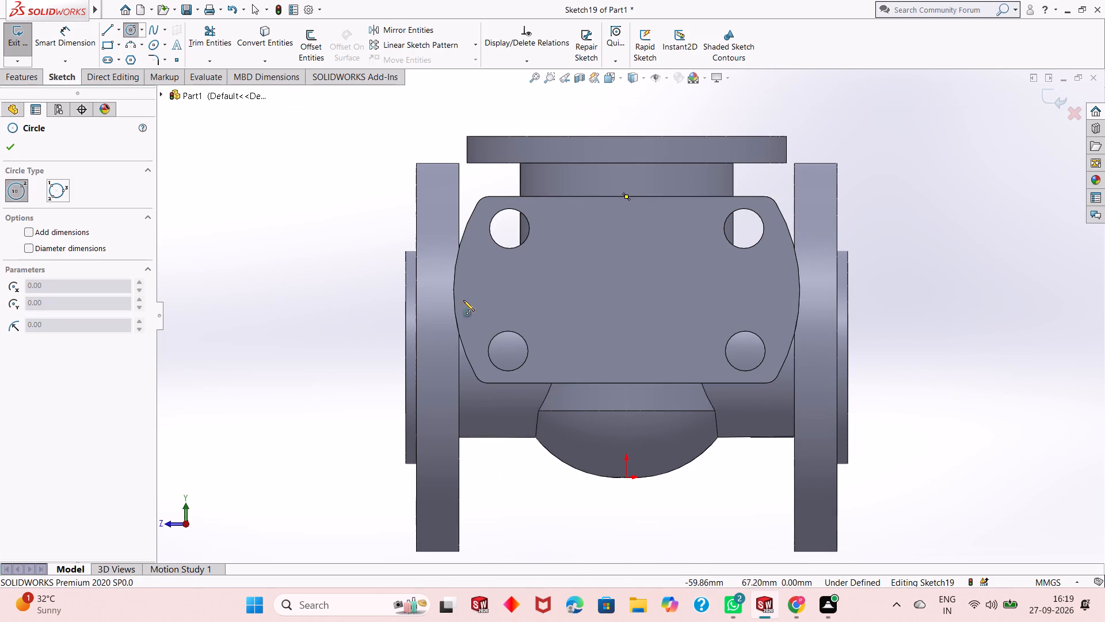
left_click(626, 291)
left_click(643, 239)
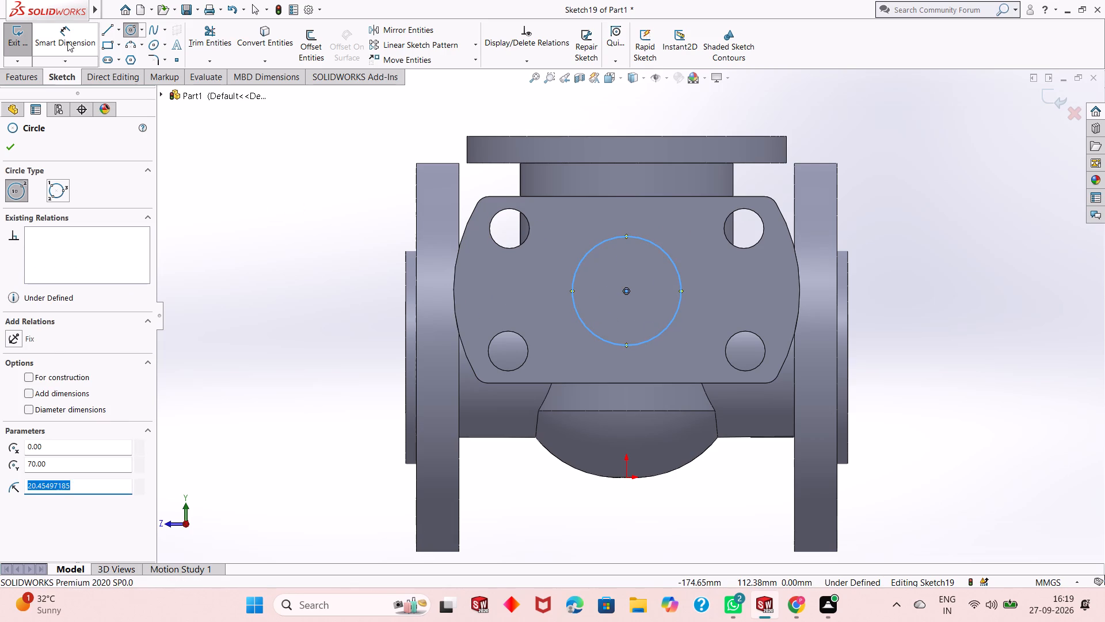
Dimension the circle on the four-hole flange's face with a diameter of 60 mm.
left_click(68, 40)
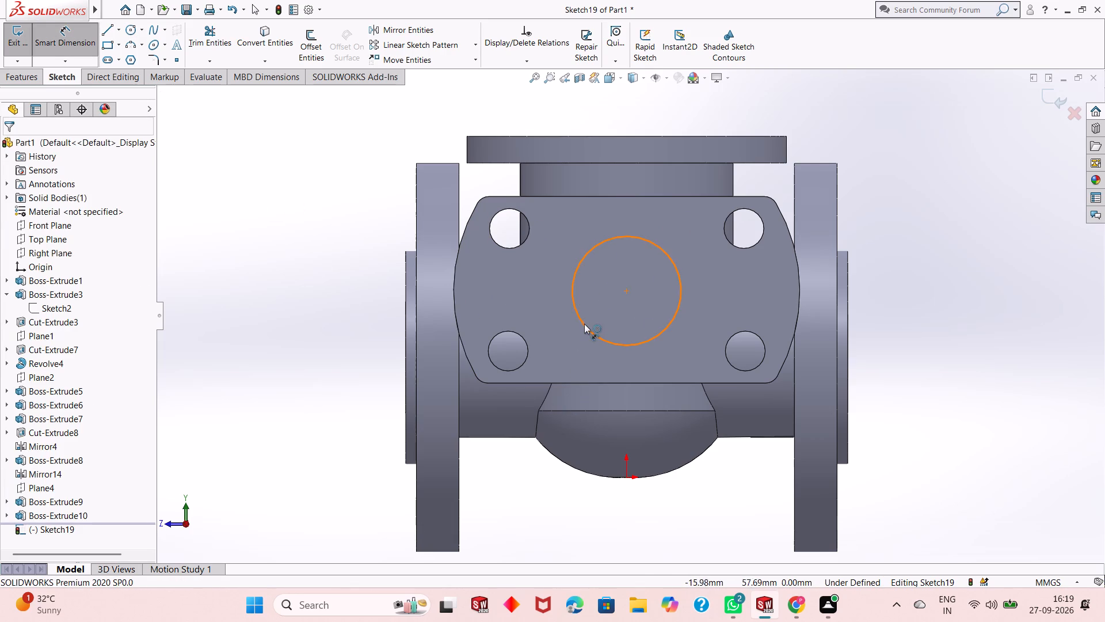
left_click(584, 324)
left_click(248, 435)
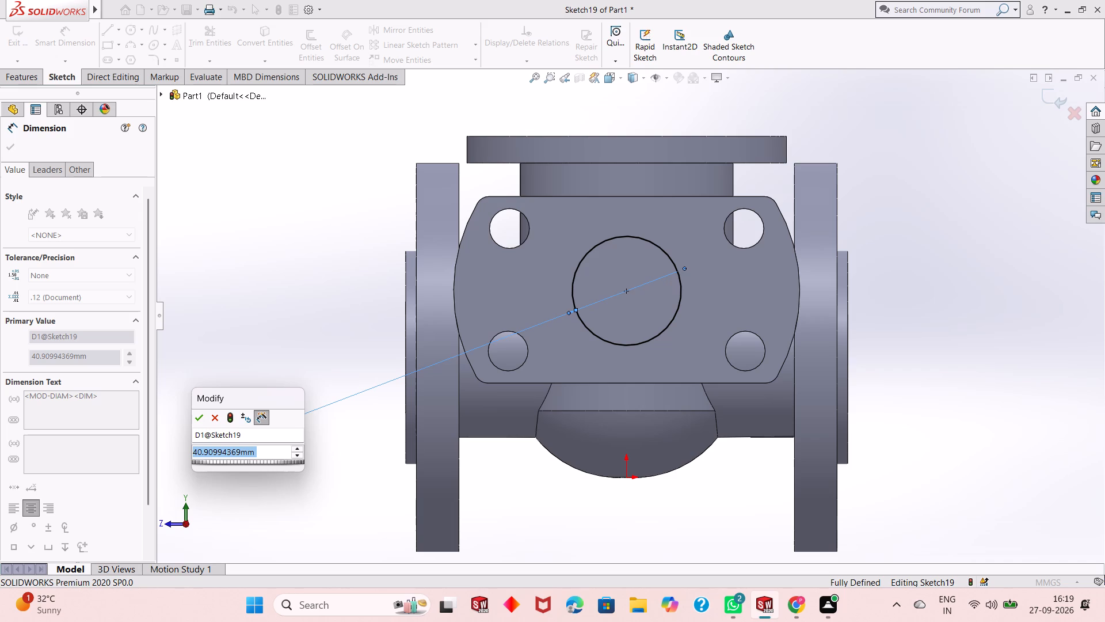
type("60")
key("Return")
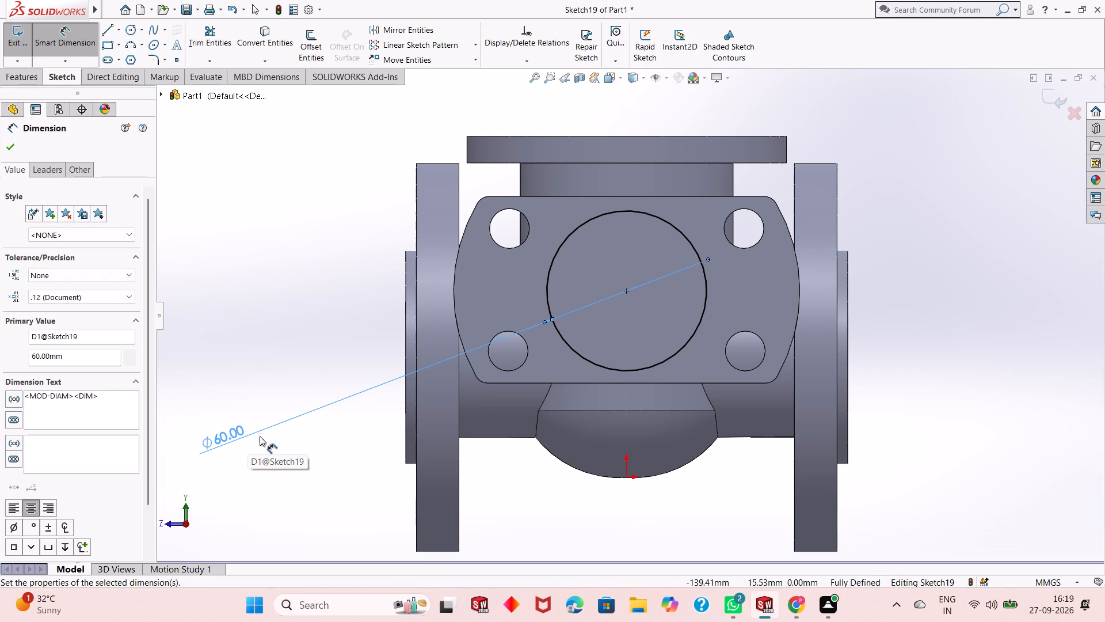
left_click(8, 149)
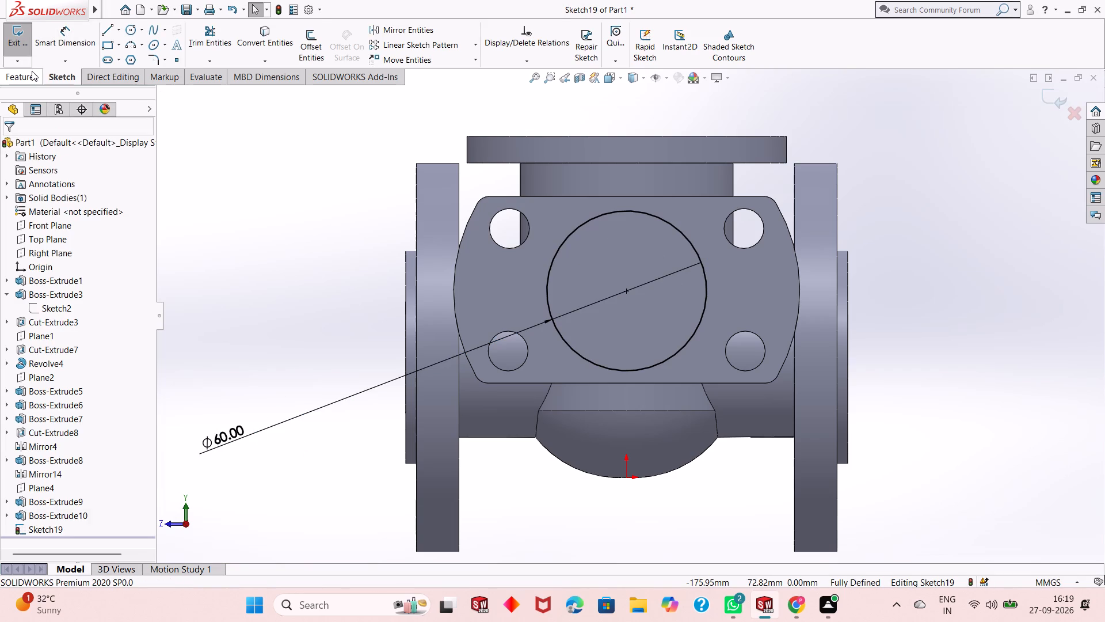
Cut-extrude the 60 mm circle 5 mm deep into the four-hole flange's outer face.
left_click(31, 72)
left_click(195, 44)
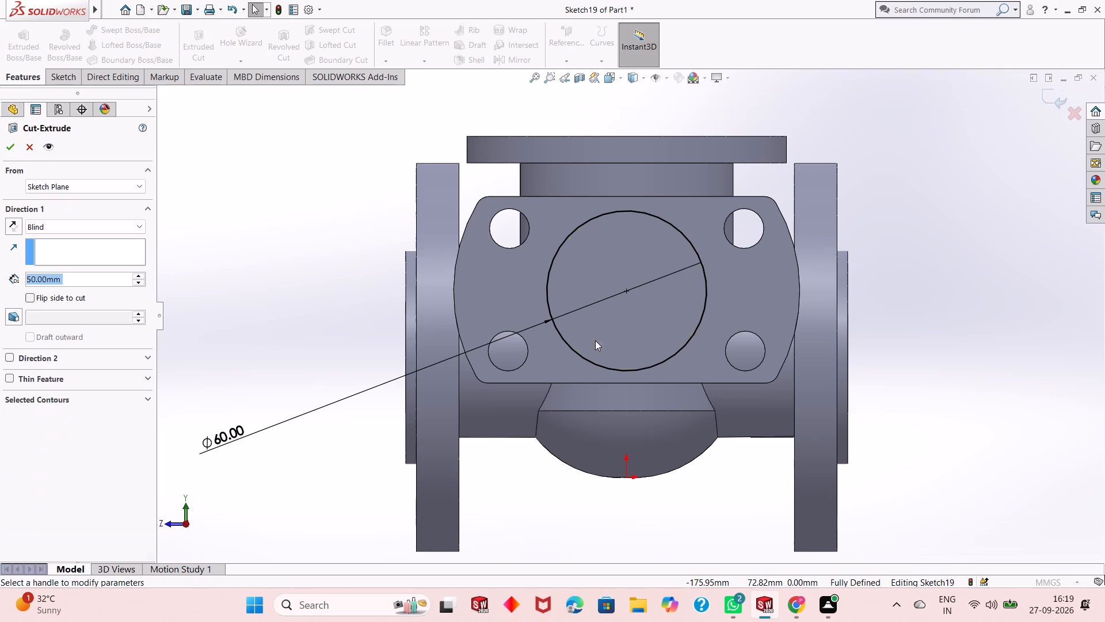
scroll(596, 340, "up", 1)
middle_click_drag(744, 335, 702, 365)
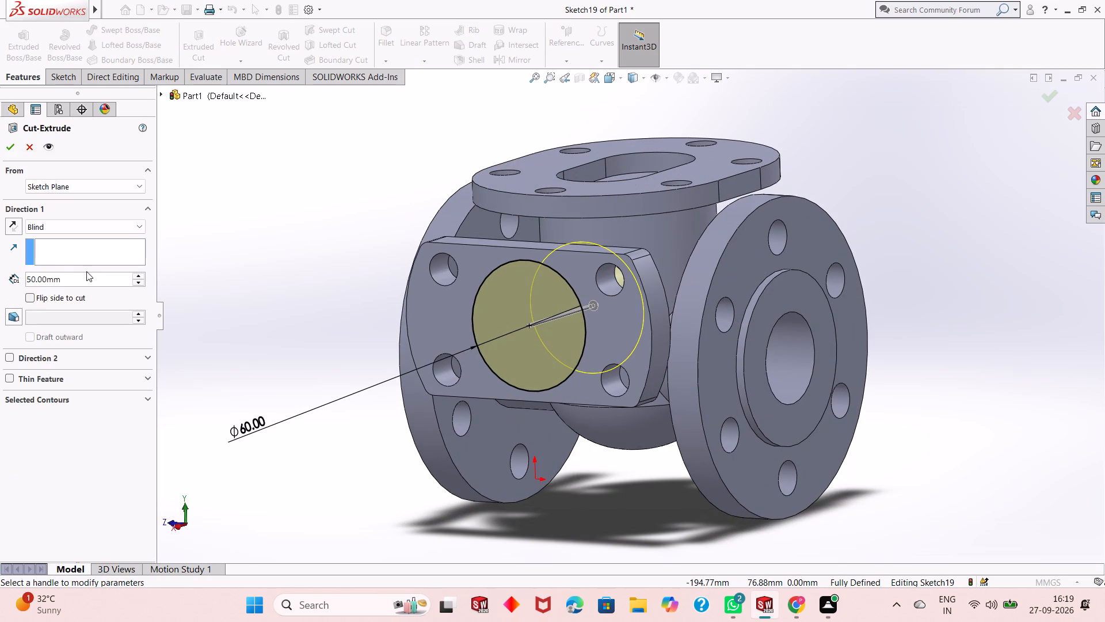
double_click(86, 271)
double_click(84, 278)
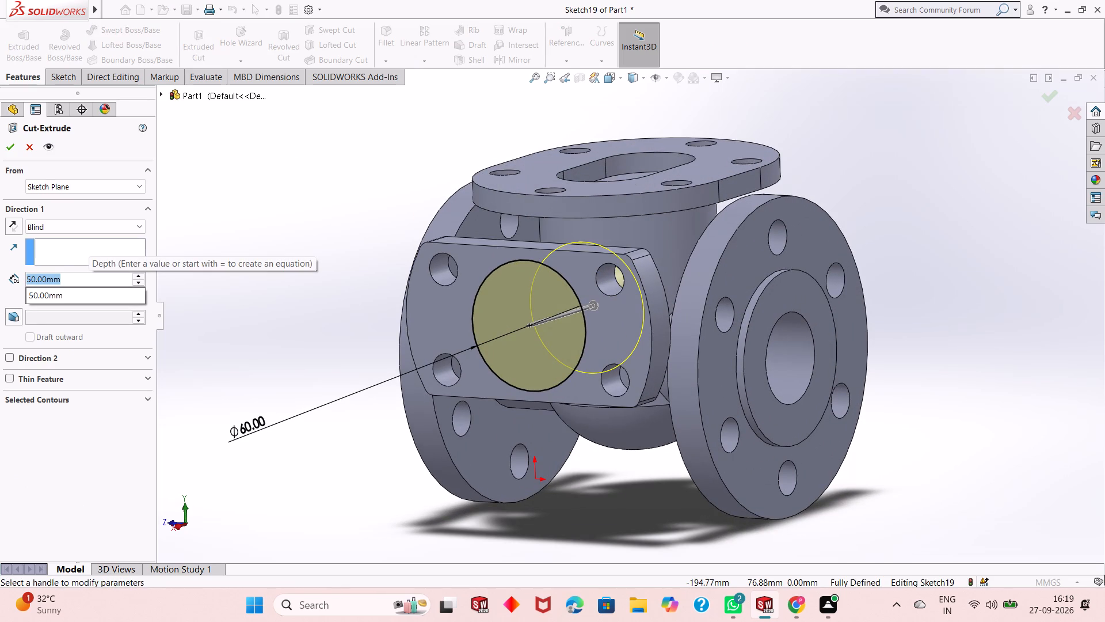
key("5")
key("Return")
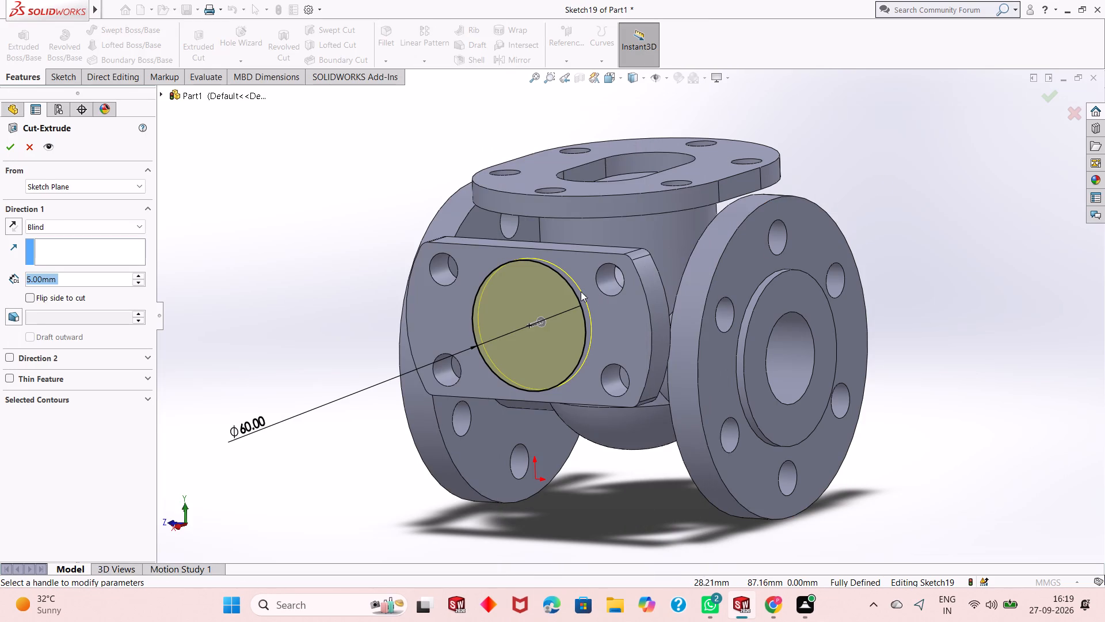
scroll(580, 291, "down", 3)
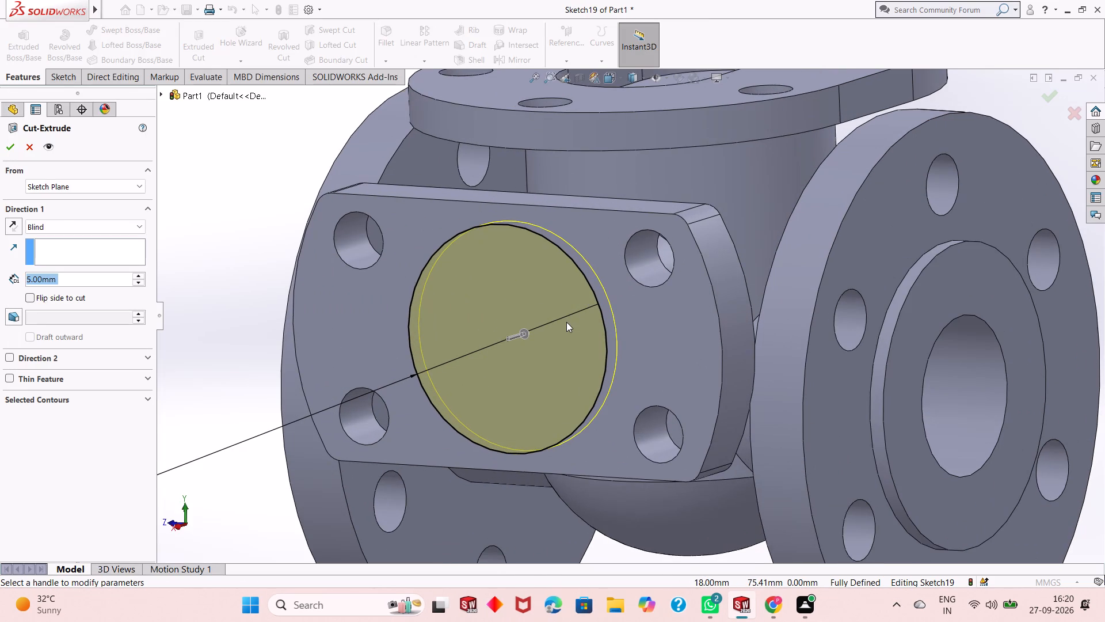
scroll(566, 322, "up", 1)
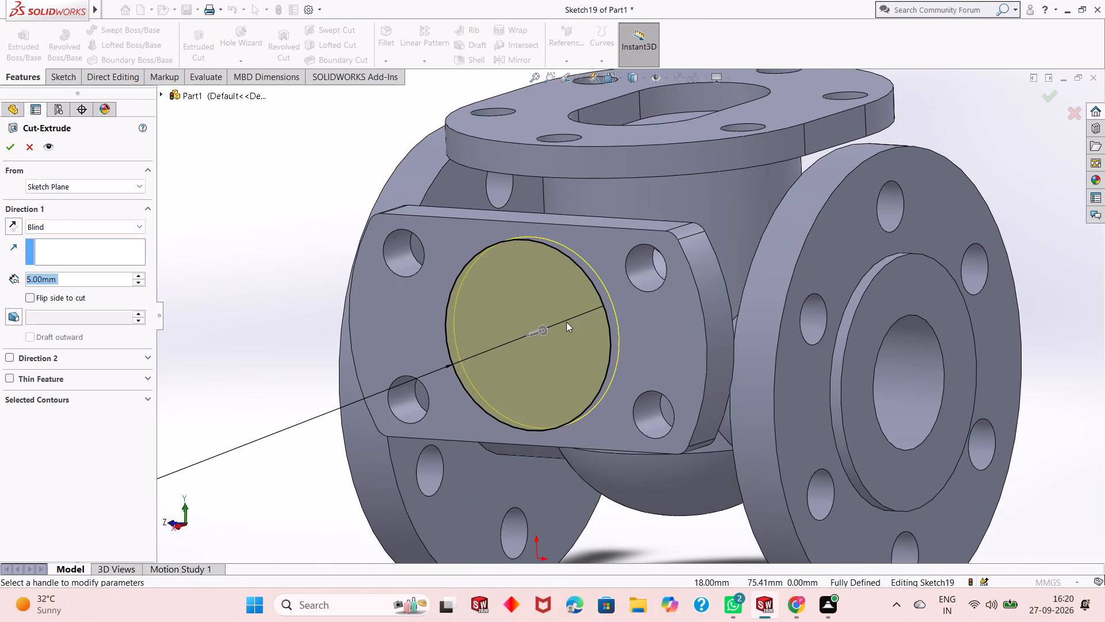
scroll(566, 322, "up", 1)
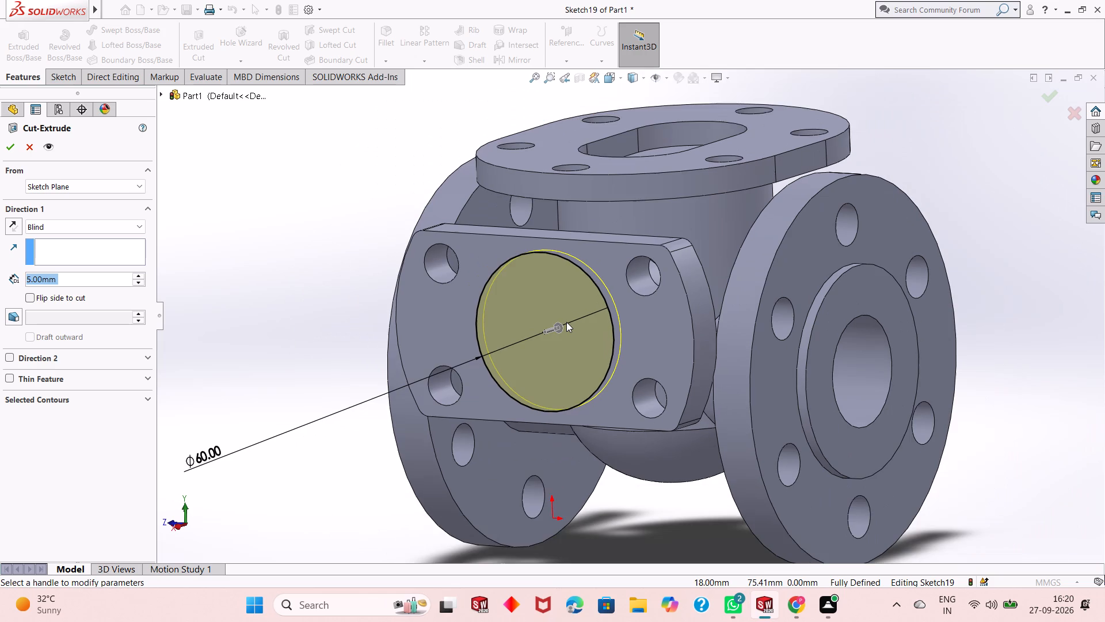
scroll(566, 322, "down", 1)
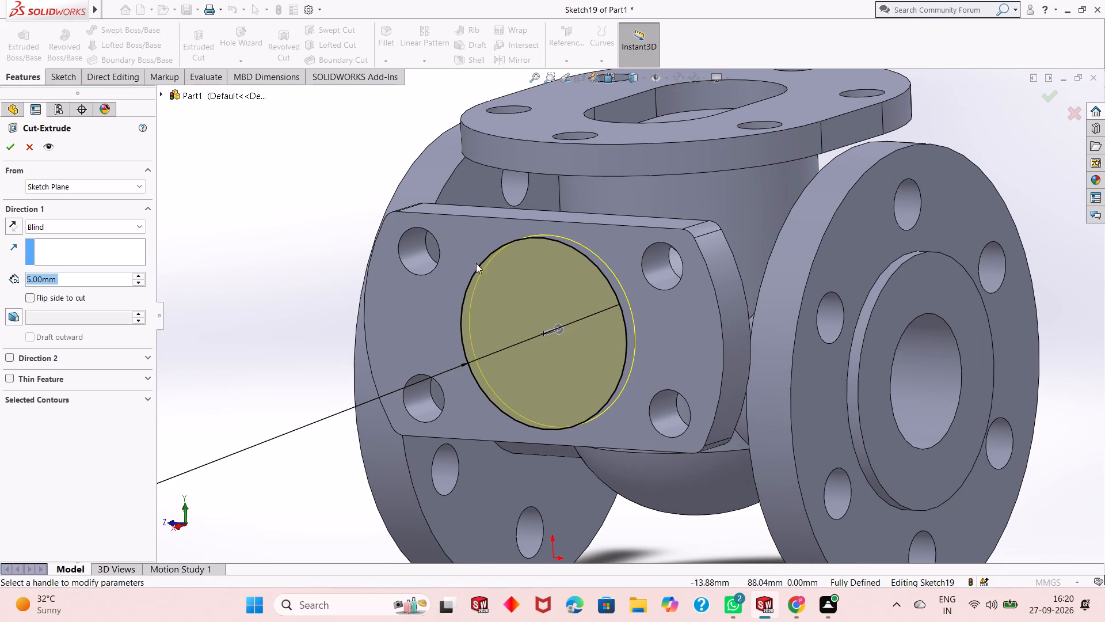
left_click(12, 151)
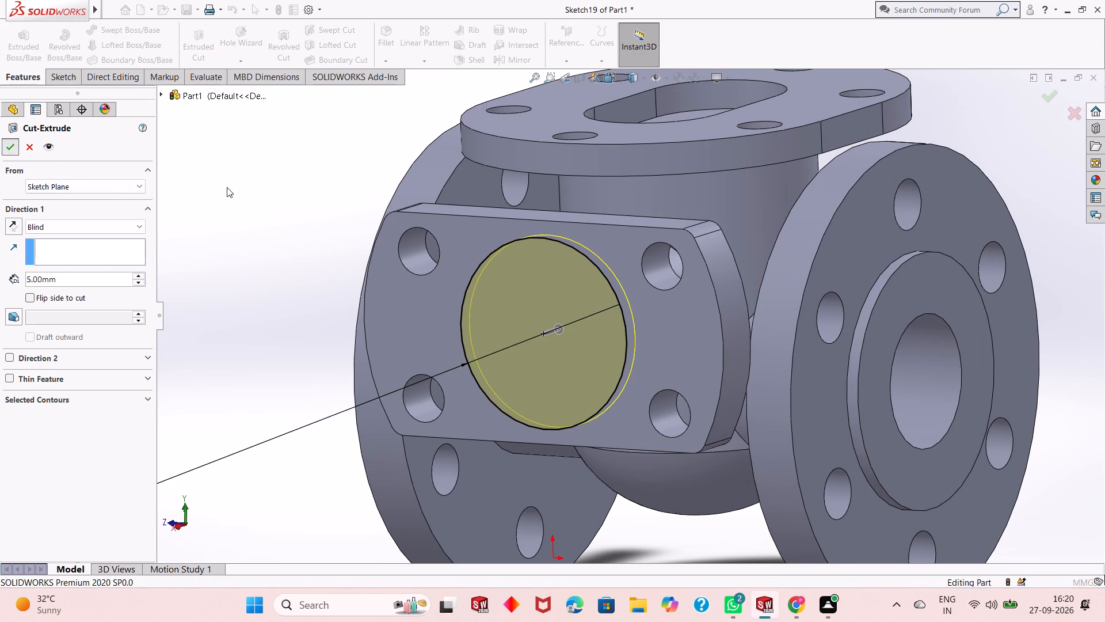
left_click(245, 195)
Start a sketch on the floor of the circular recess and draw a concentric circle about 40 mm in diameter.
left_click(566, 301)
left_click(616, 268)
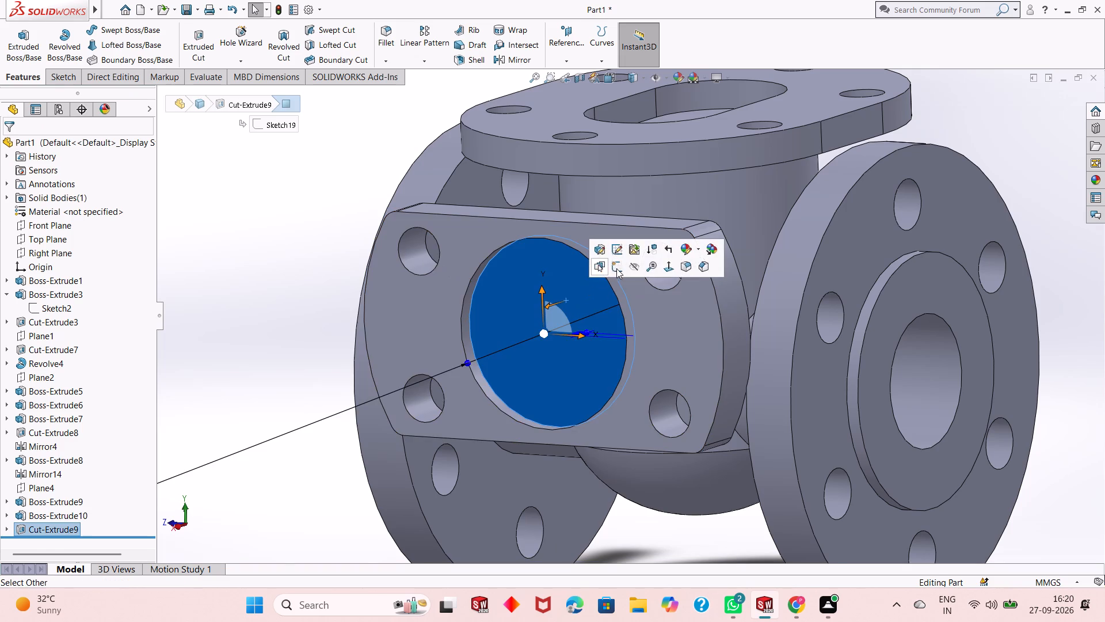
key("ctrl+8")
key("Escape")
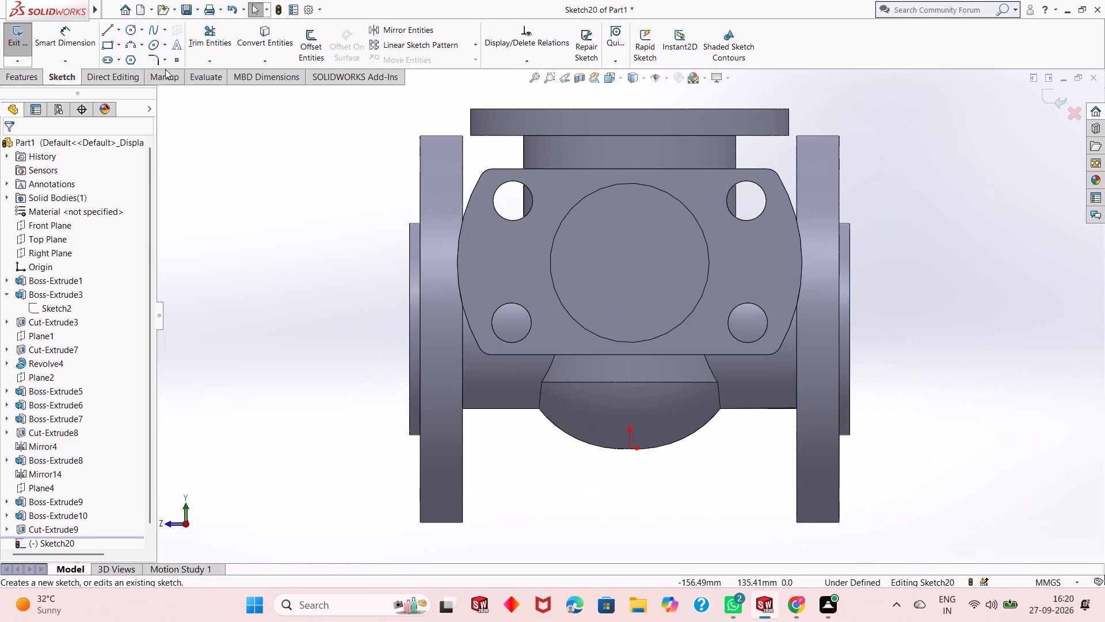
left_click(131, 29)
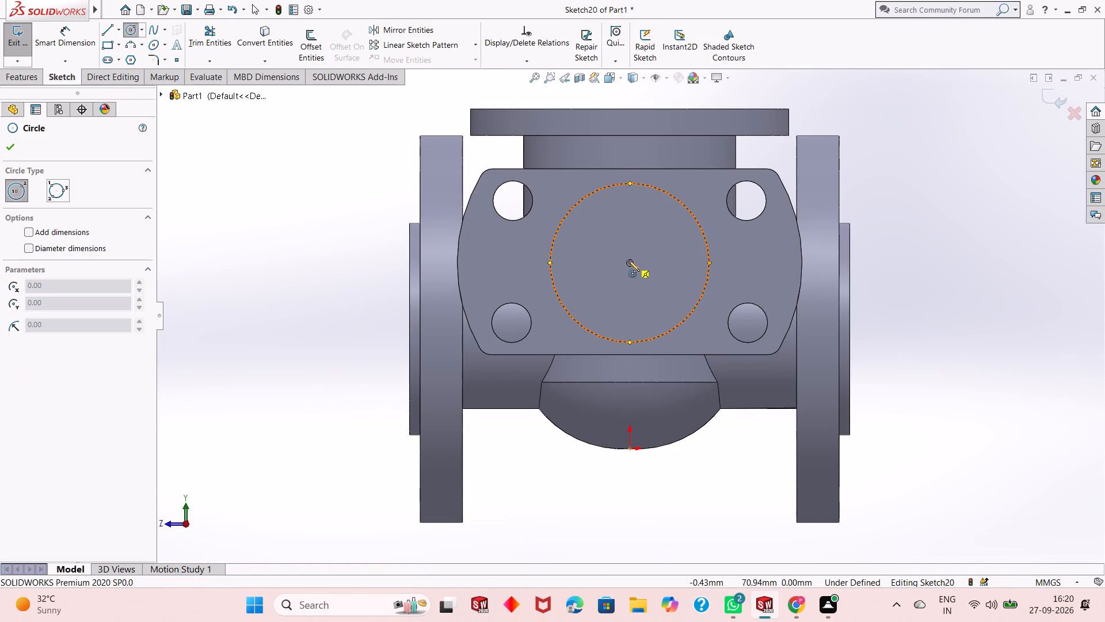
left_click(630, 263)
left_click(642, 211)
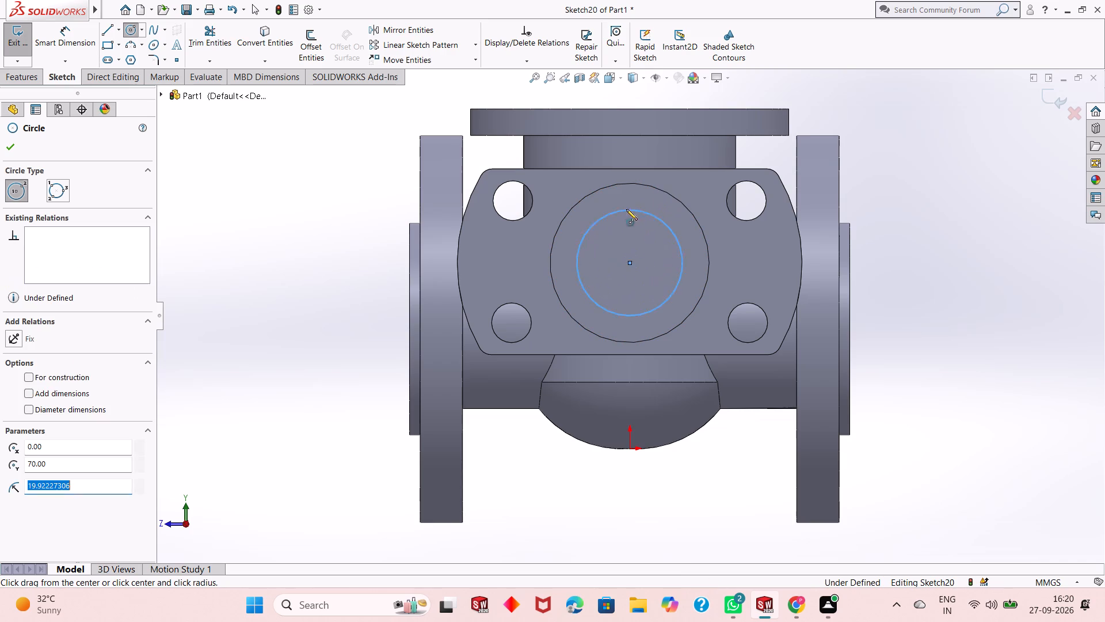
right_click(180, 186)
left_click(203, 196)
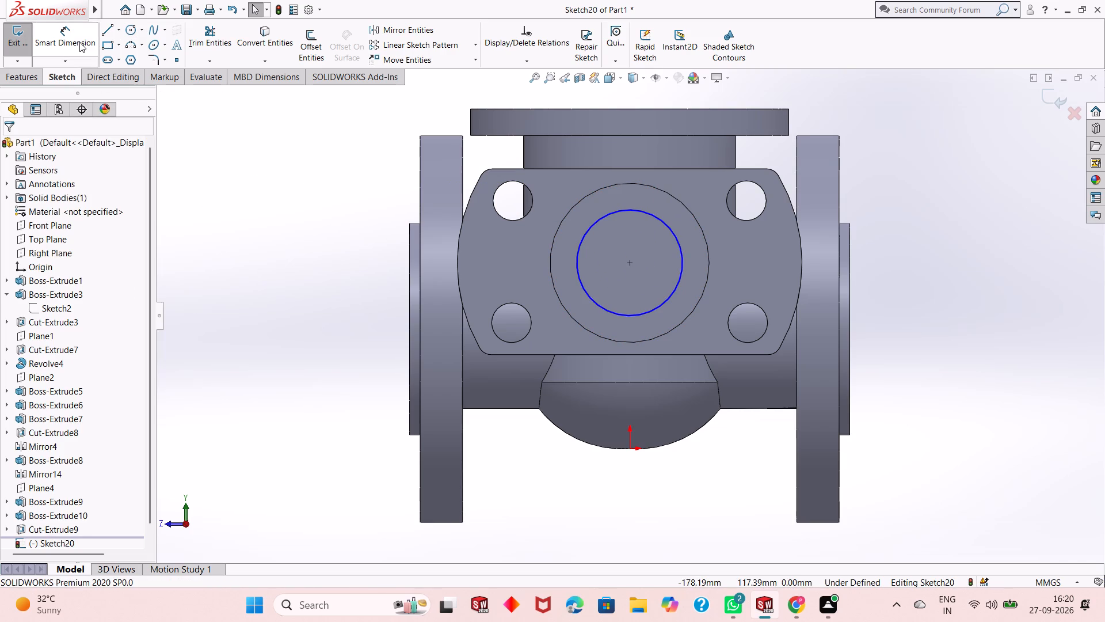
Dimension the circle on the recess floor with a diameter of 40 mm.
left_click(79, 42)
left_click(586, 285)
left_click(587, 290)
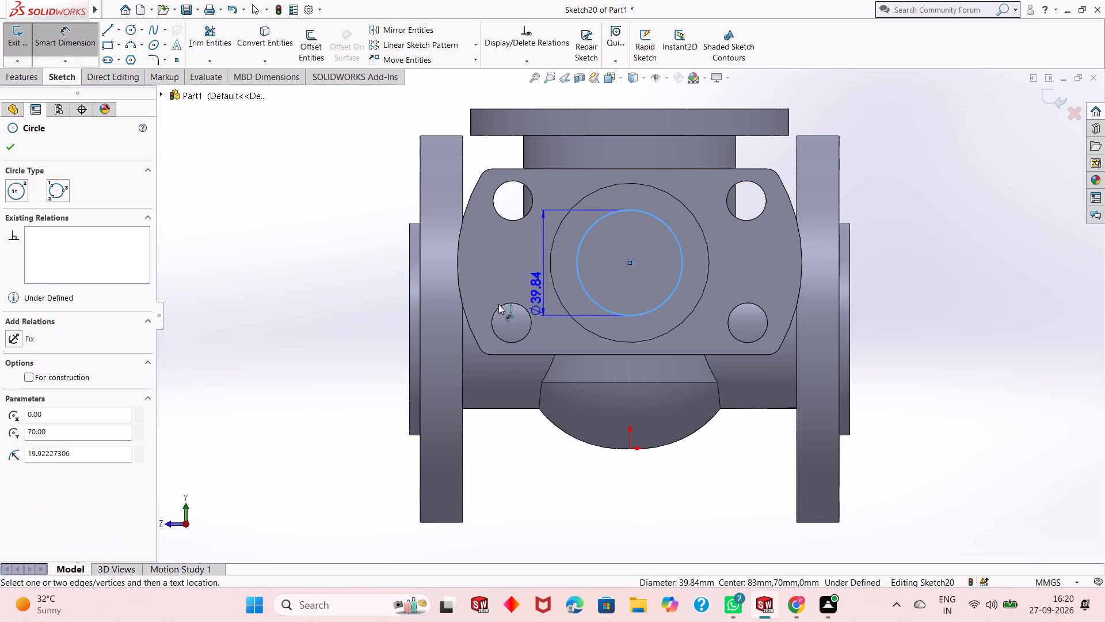
left_click(330, 409)
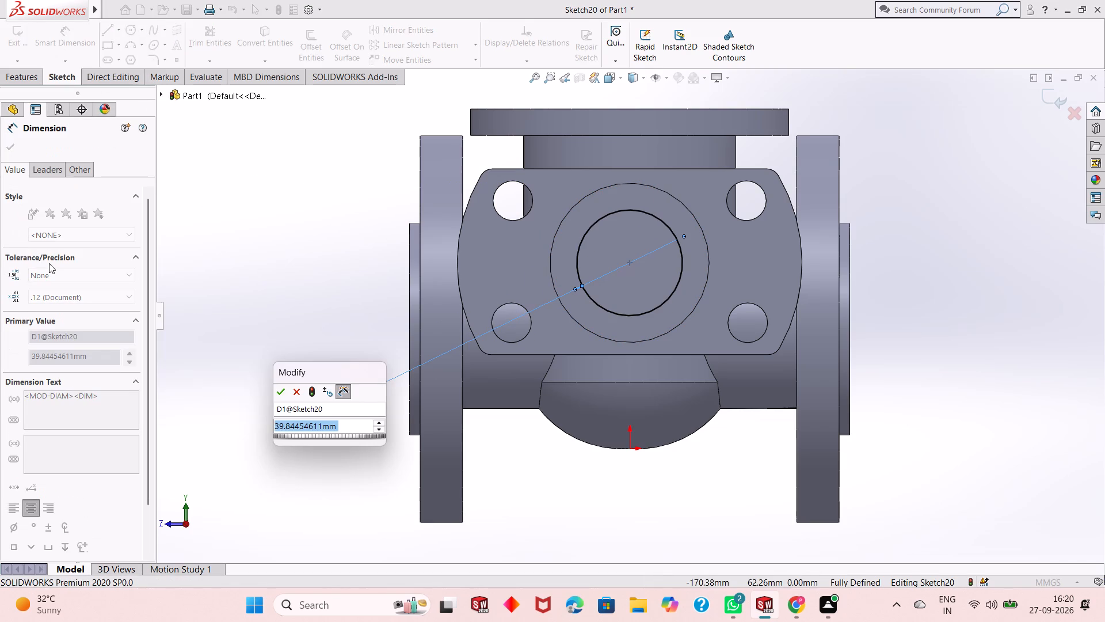
type("40")
key("Return")
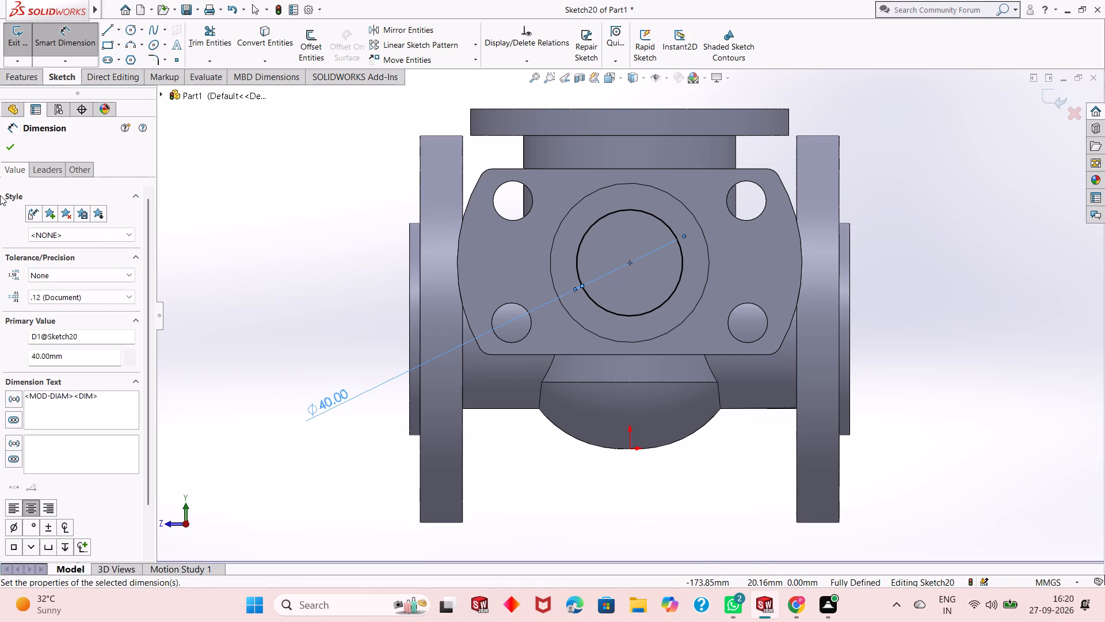
left_click(3, 150)
Cut-extrude the 40 mm circle 50 mm deep through the neck behind the four-hole flange, trying a 26 mm depth along the way.
left_click(23, 77)
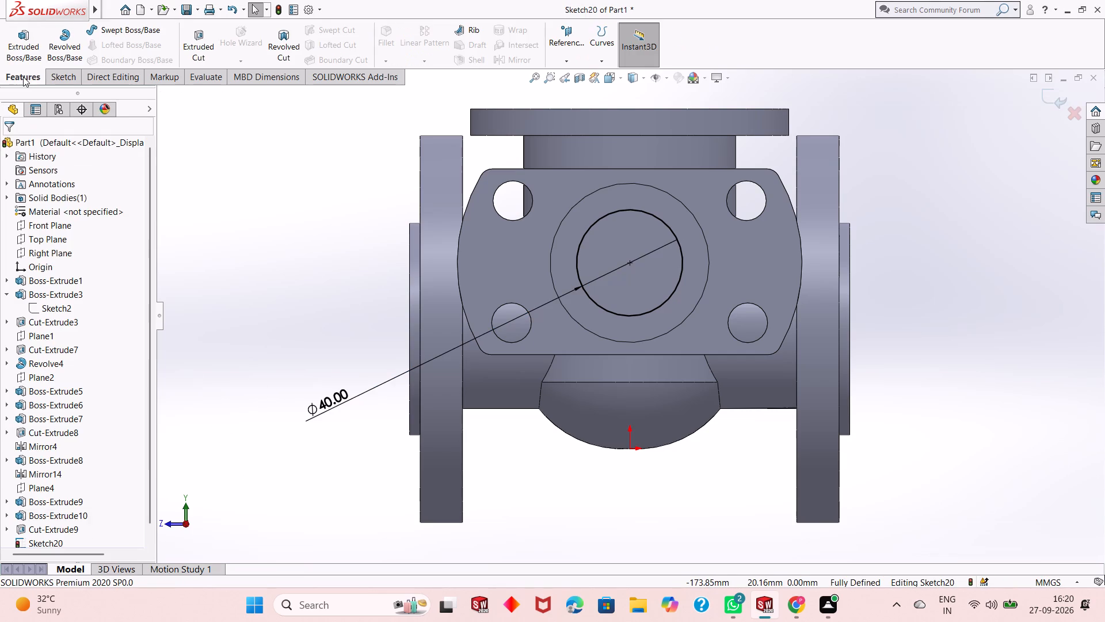
left_click(194, 50)
middle_click_drag(388, 298, 361, 309)
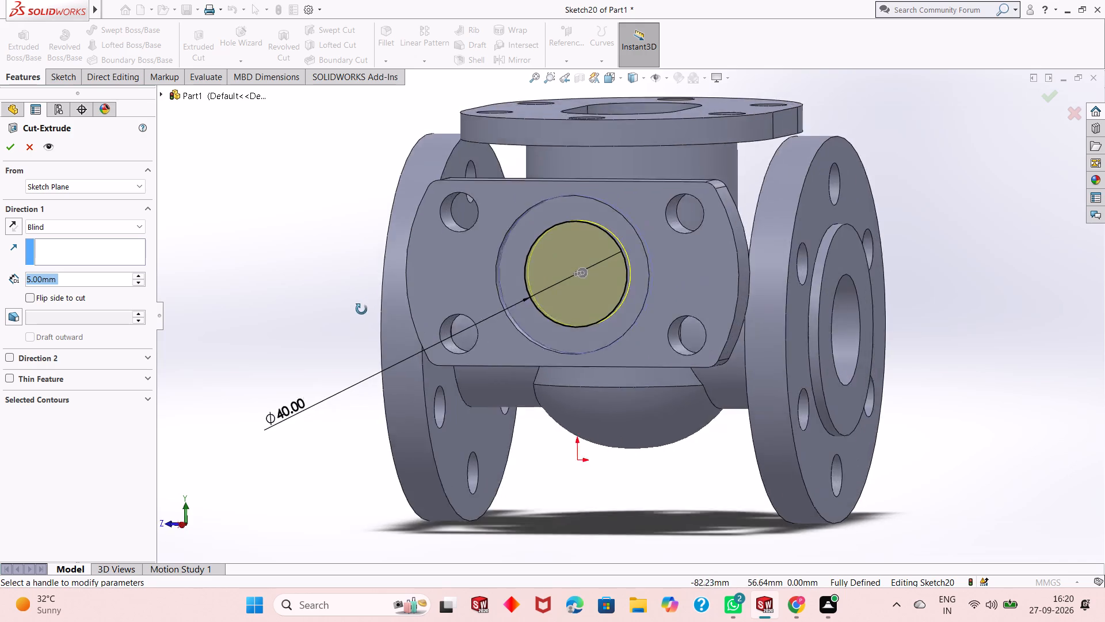
middle_click_drag(361, 309, 348, 330)
double_click(79, 278)
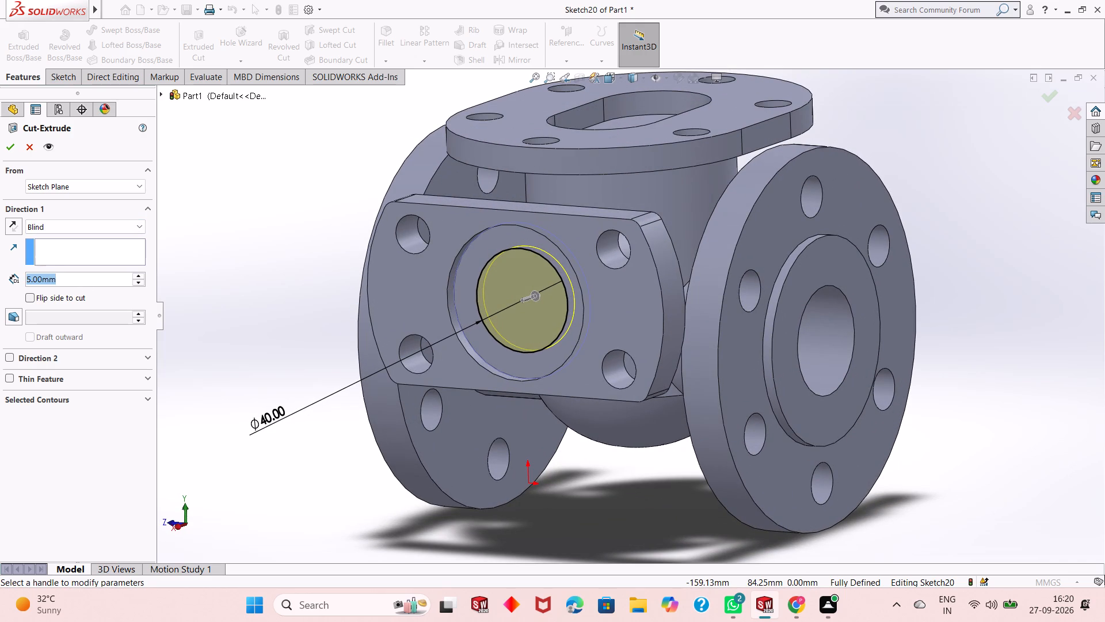
type("50")
key("Return")
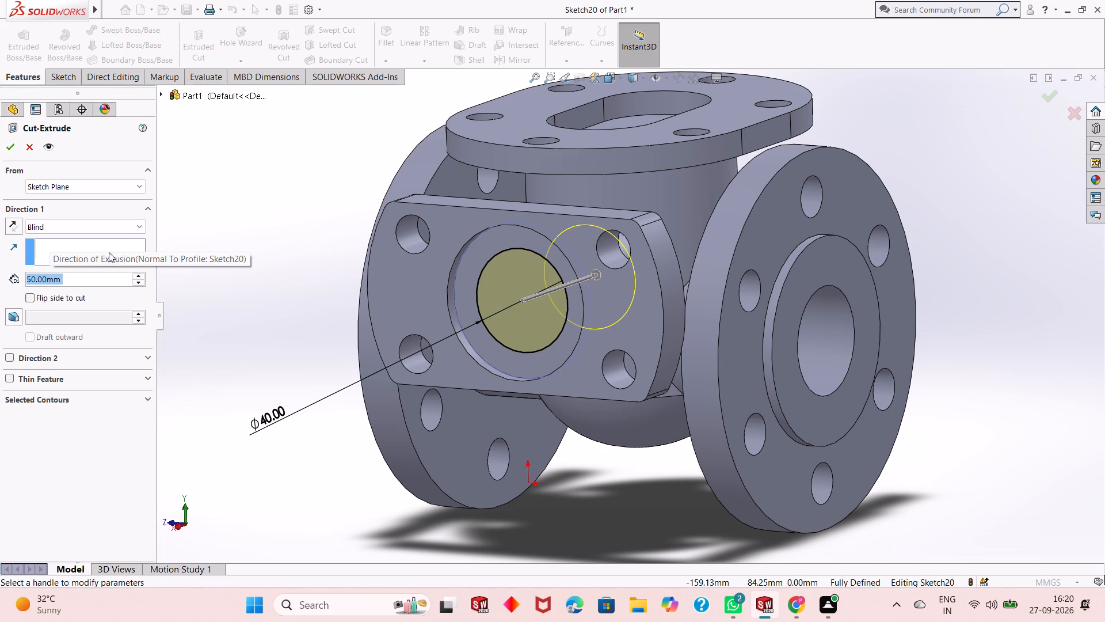
middle_click_drag(200, 229, 161, 266)
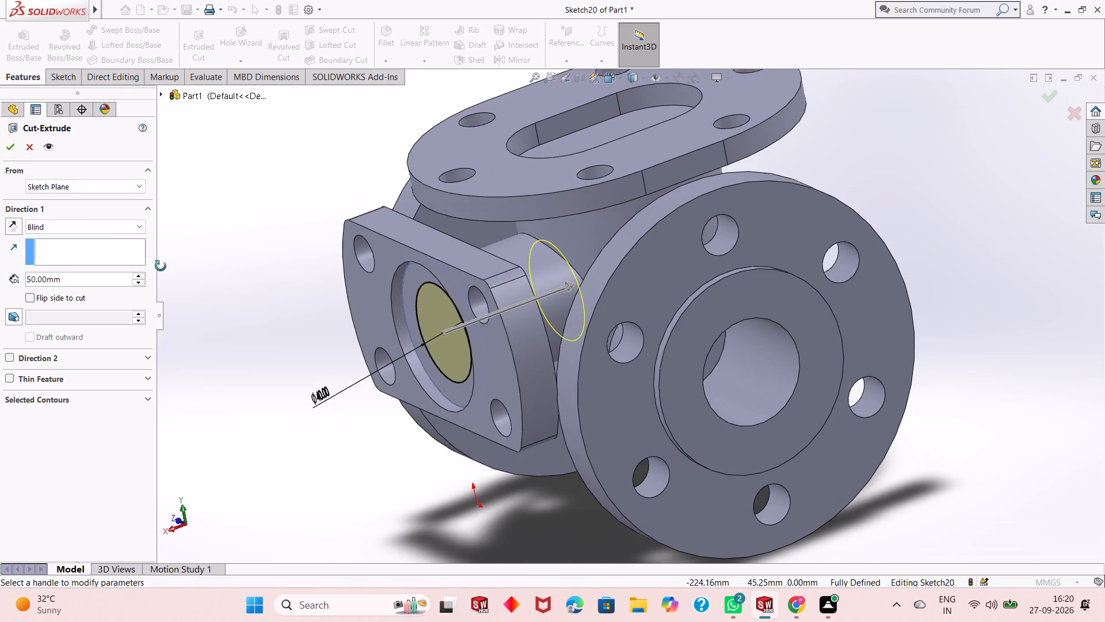
middle_click_drag(161, 266, 153, 287)
double_click(97, 282)
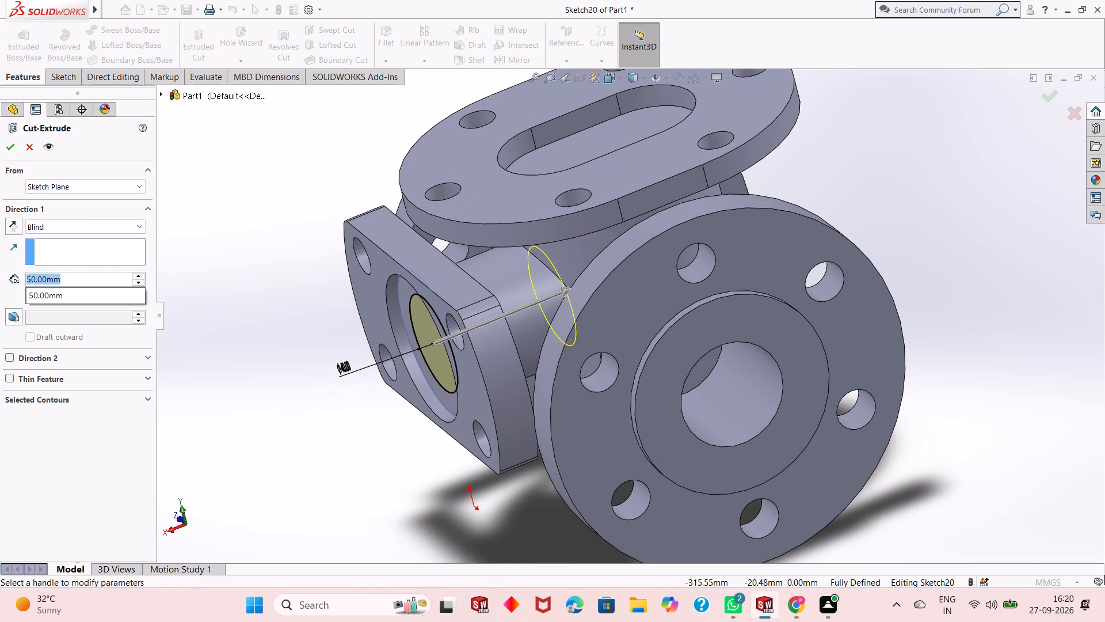
type("26")
key("Return")
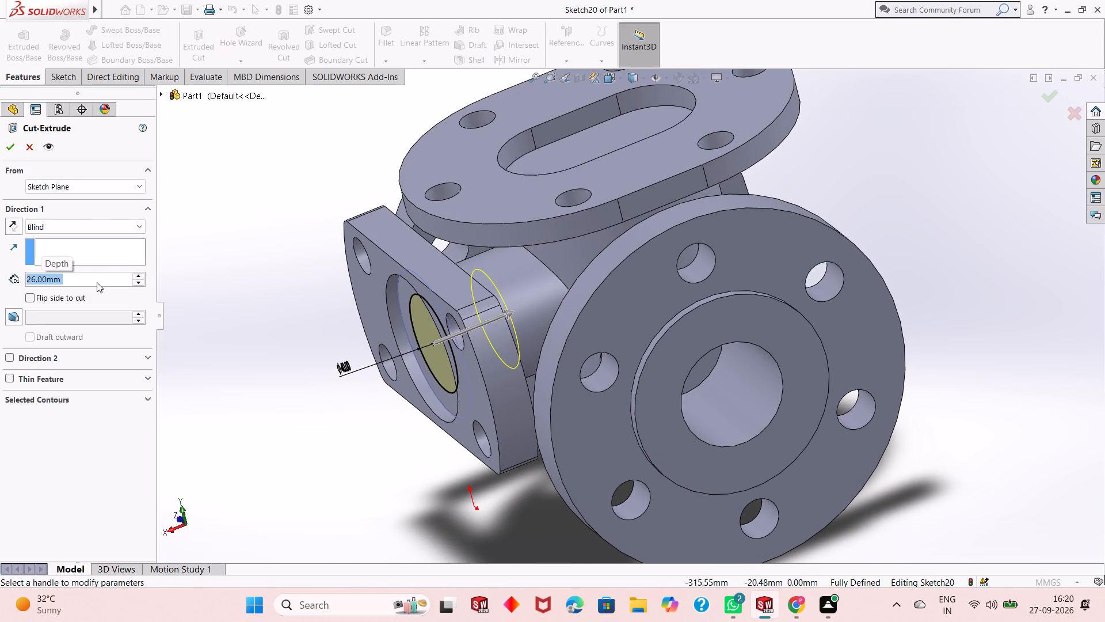
type("50")
key("Return")
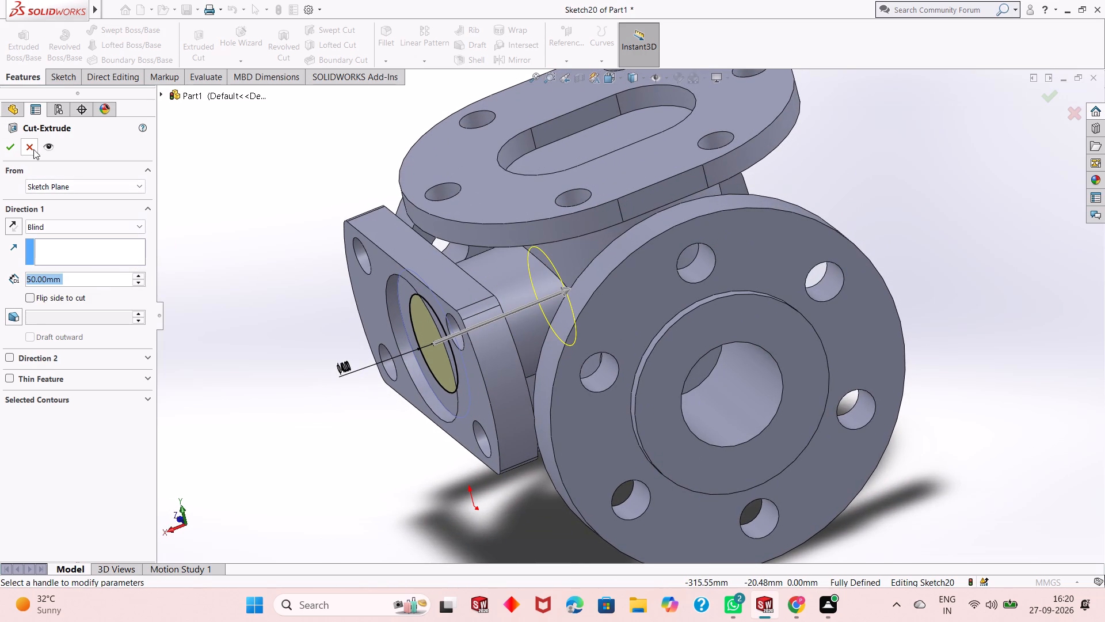
left_click(9, 151)
left_click(230, 230)
Examine the stepped bore in the four-hole flange and the overall pipe body with its side and top flanges.
middle_click_drag(365, 293, 455, 163)
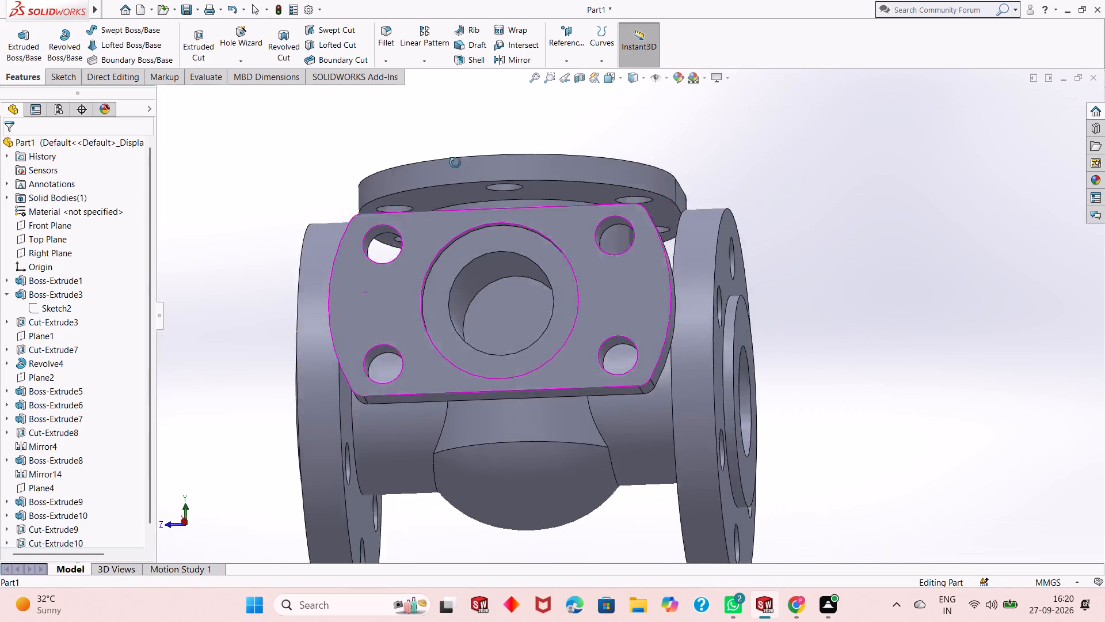
middle_click_drag(455, 163, 517, 227)
scroll(486, 246, "up", 3)
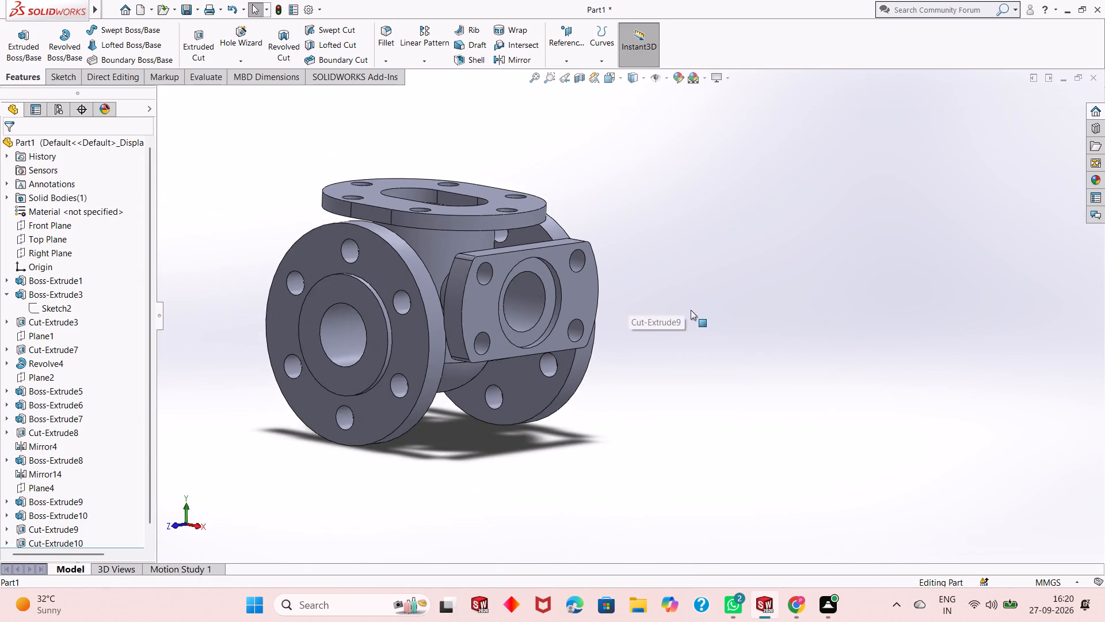
middle_click_drag(691, 310, 589, 313)
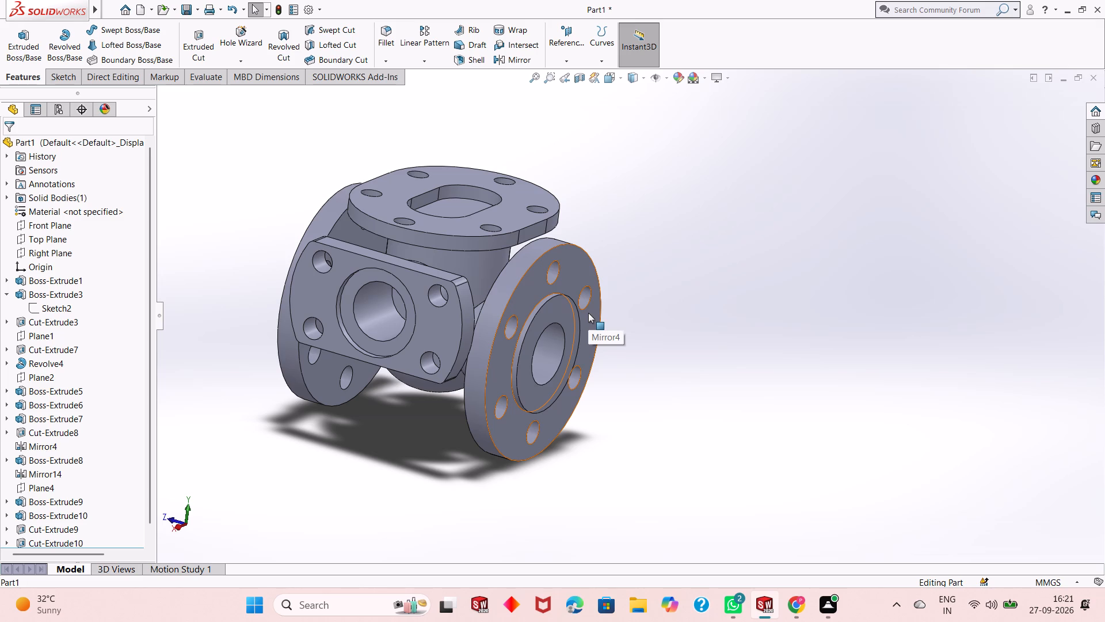
middle_click_drag(502, 329, 506, 301)
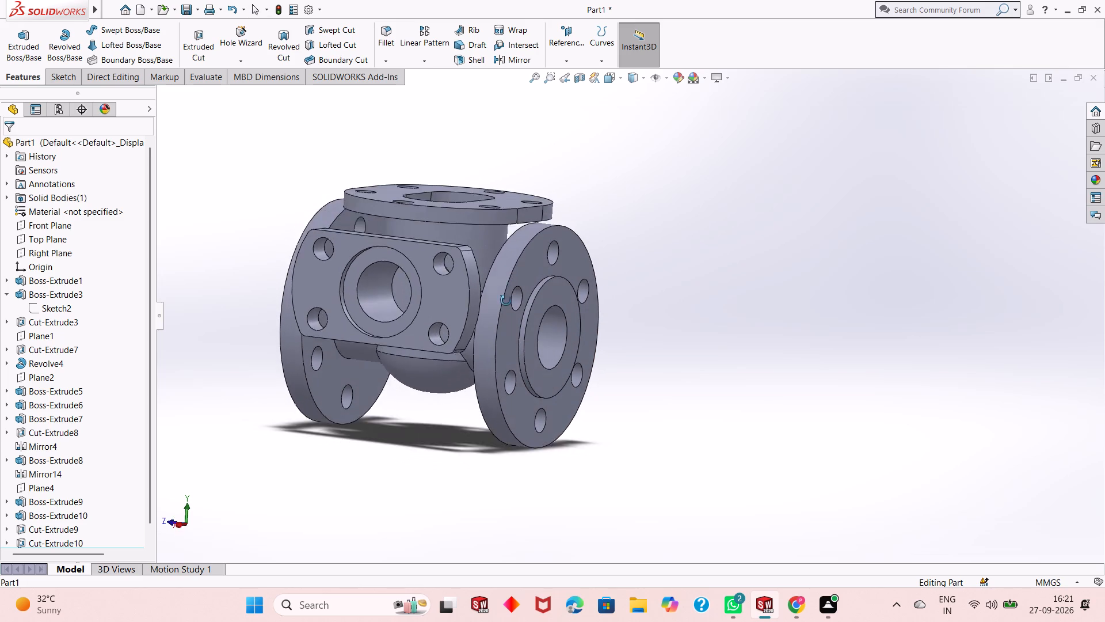
middle_click_drag(506, 301, 498, 395)
scroll(498, 395, "up", 1)
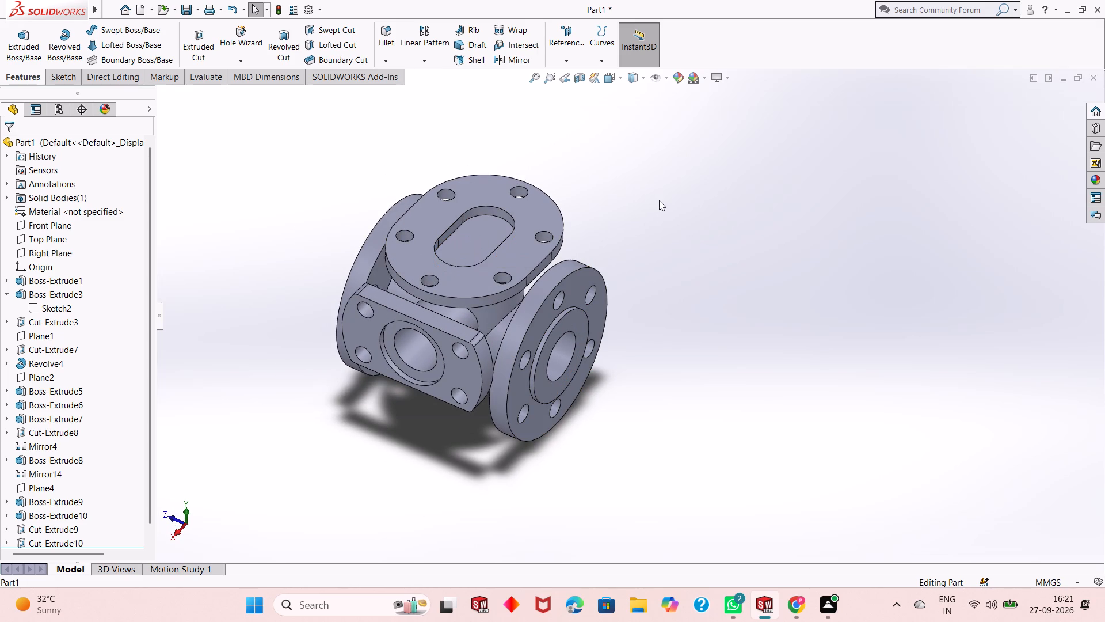
scroll(657, 205, "down", 1)
scroll(611, 227, "up", 1)
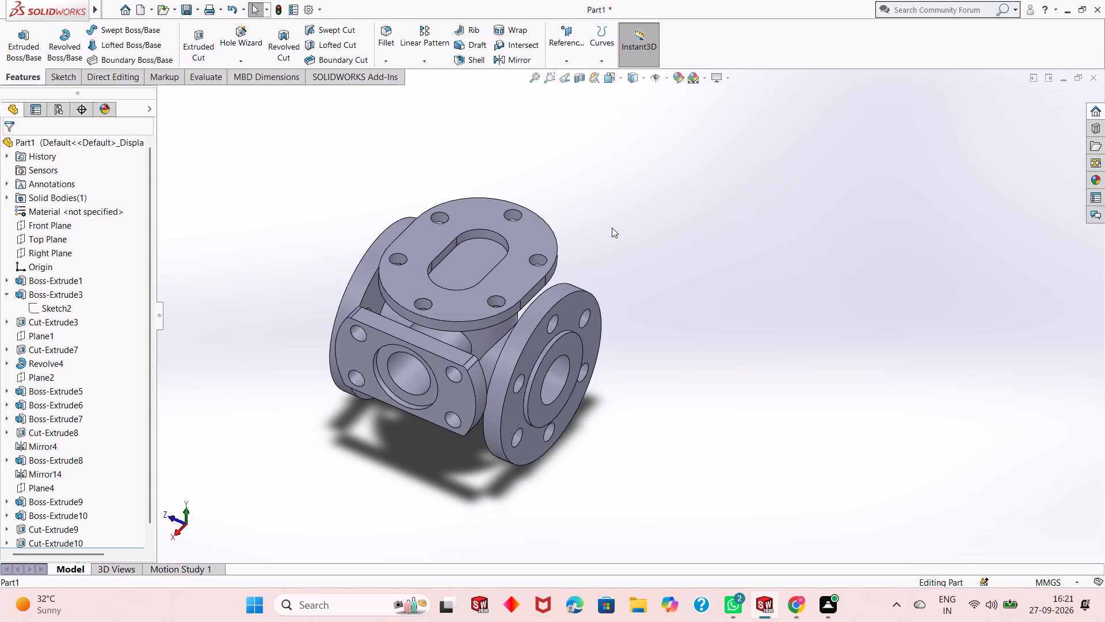
middle_click_drag(597, 238, 587, 176)
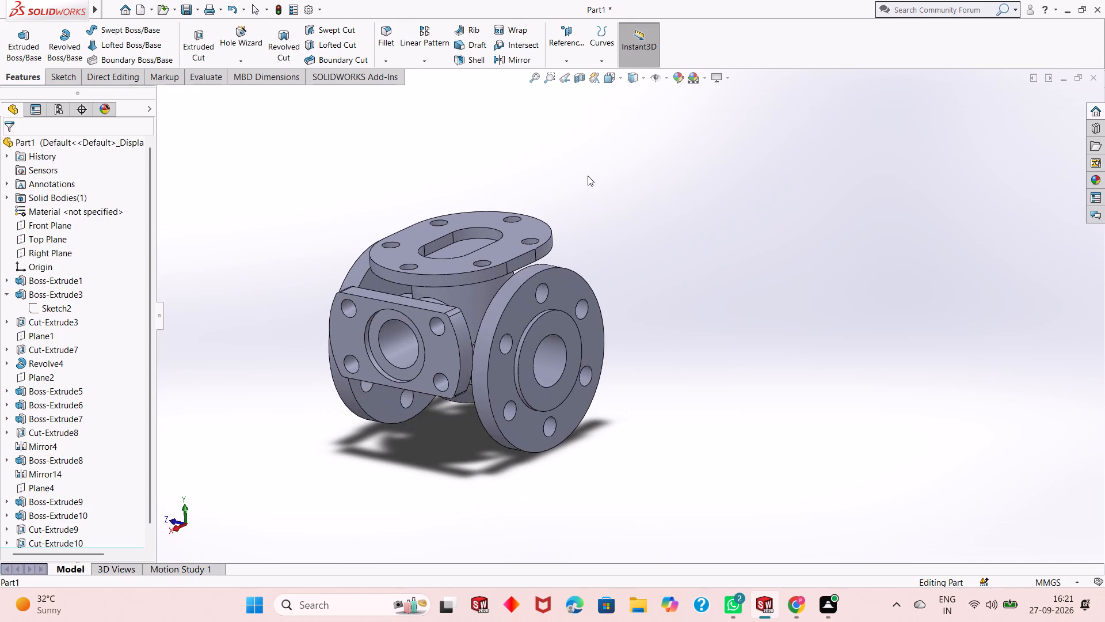
scroll(595, 200, "up", 1)
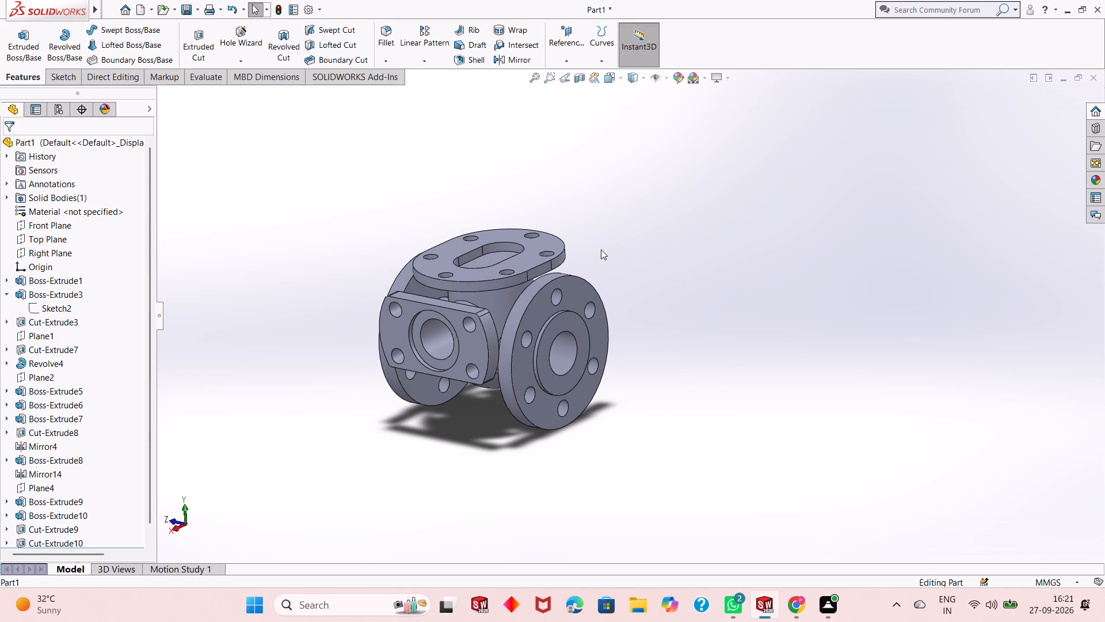
scroll(601, 249, "up", 1)
scroll(601, 249, "down", 3)
scroll(597, 251, "up", 3)
scroll(508, 413, "down", 1)
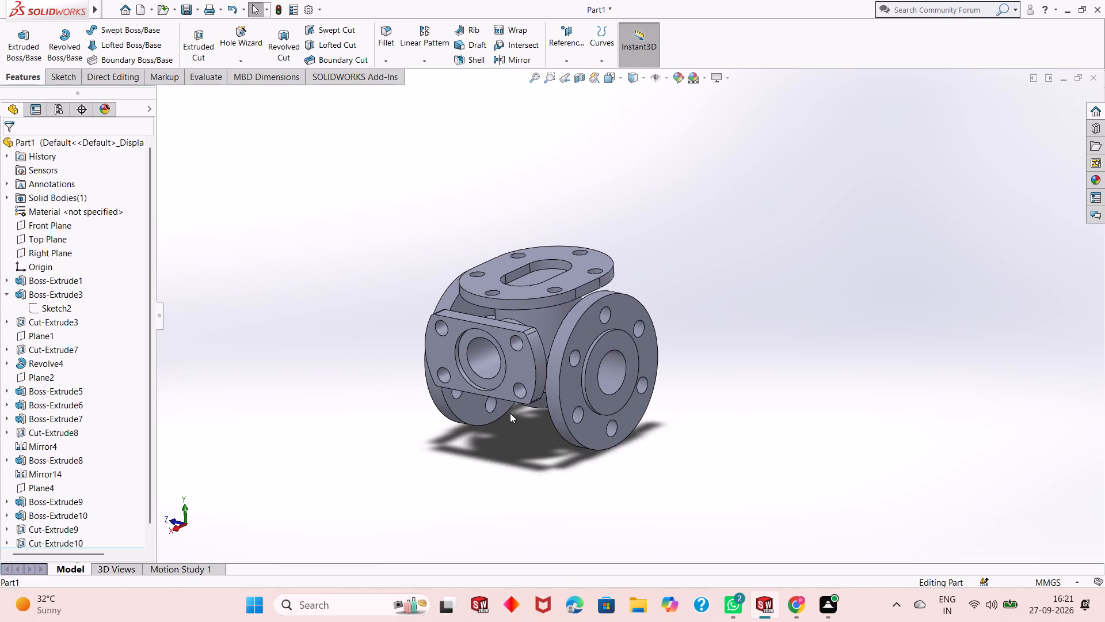
scroll(532, 385, "down", 1)
middle_click_drag(568, 353, 573, 335)
scroll(577, 318, "down", 1)
scroll(577, 318, "up", 1)
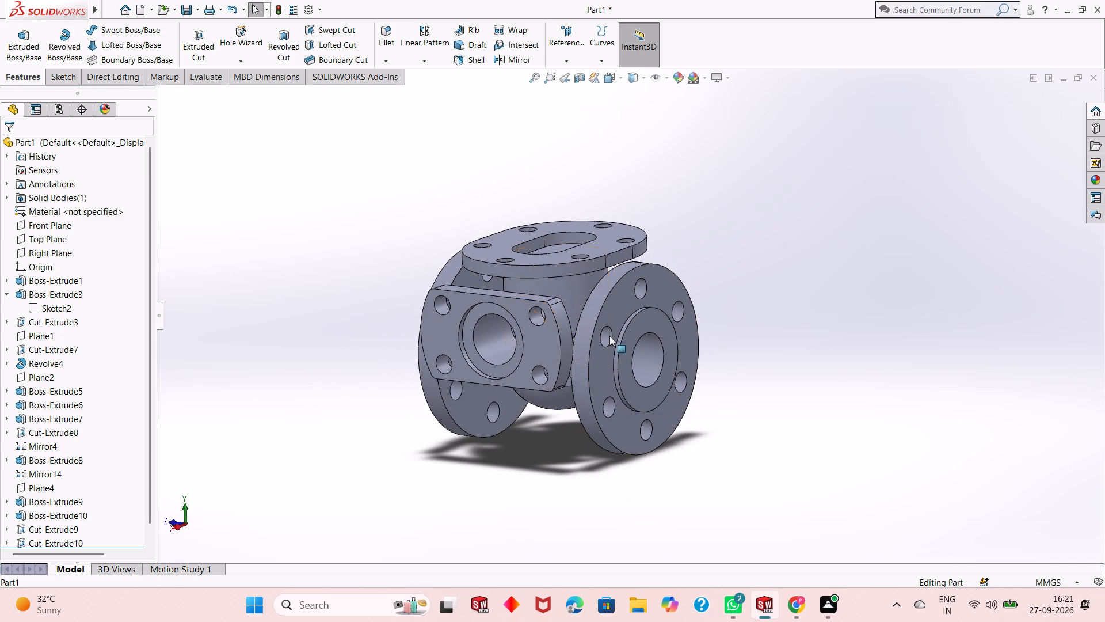
Apply a 5 mm symmetric fillet to the circular edge where the neck meets the back of the four-hole flange.
middle_click(715, 369)
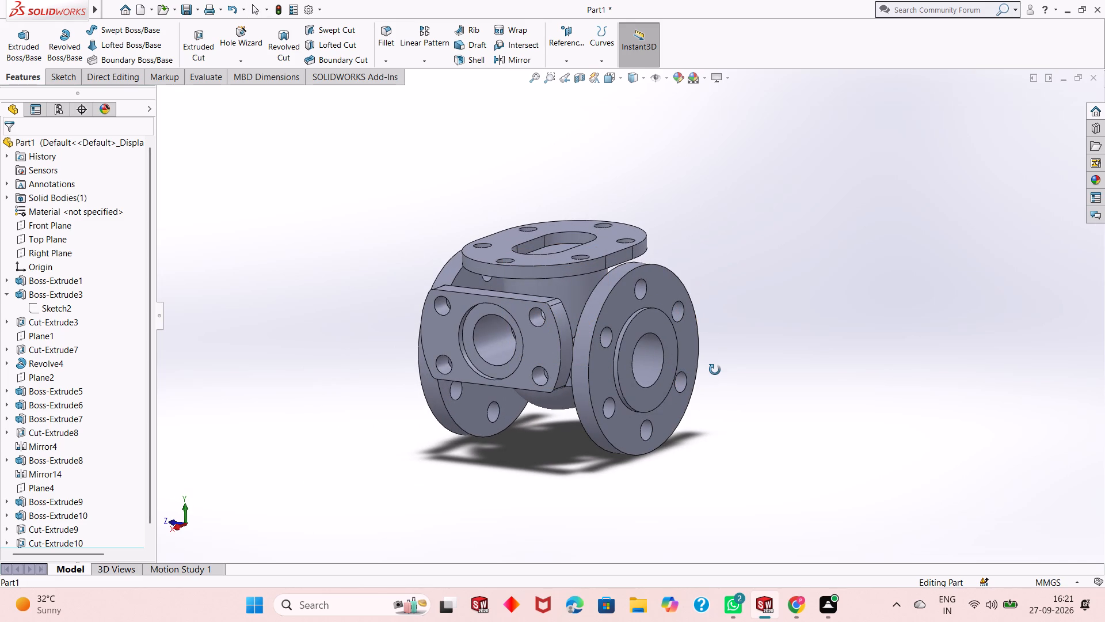
middle_click_drag(715, 370, 705, 370)
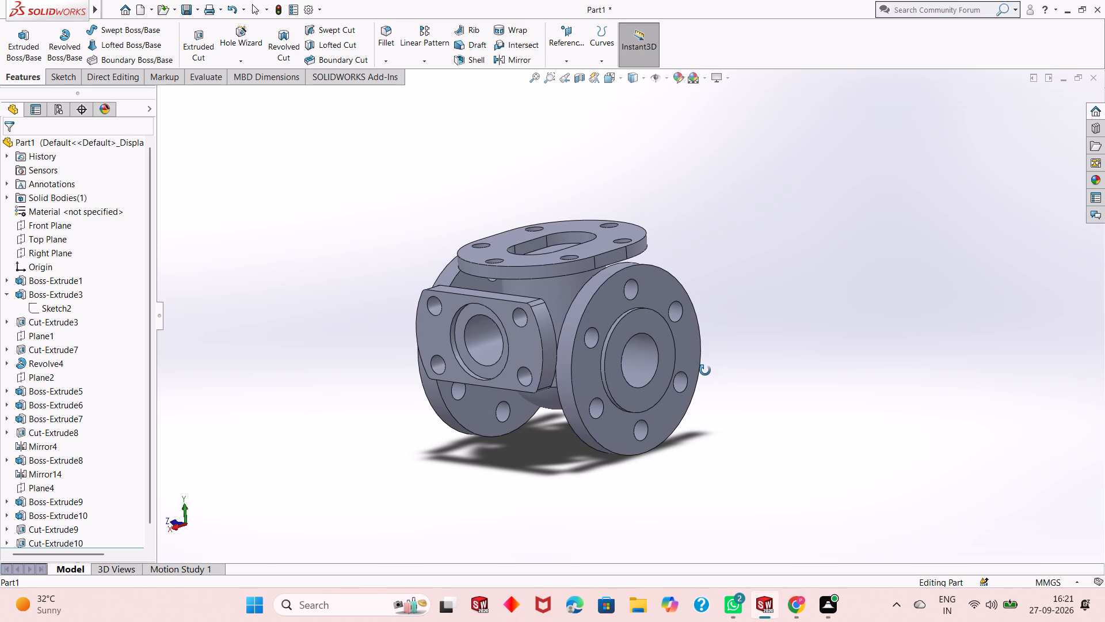
middle_click_drag(705, 370, 700, 373)
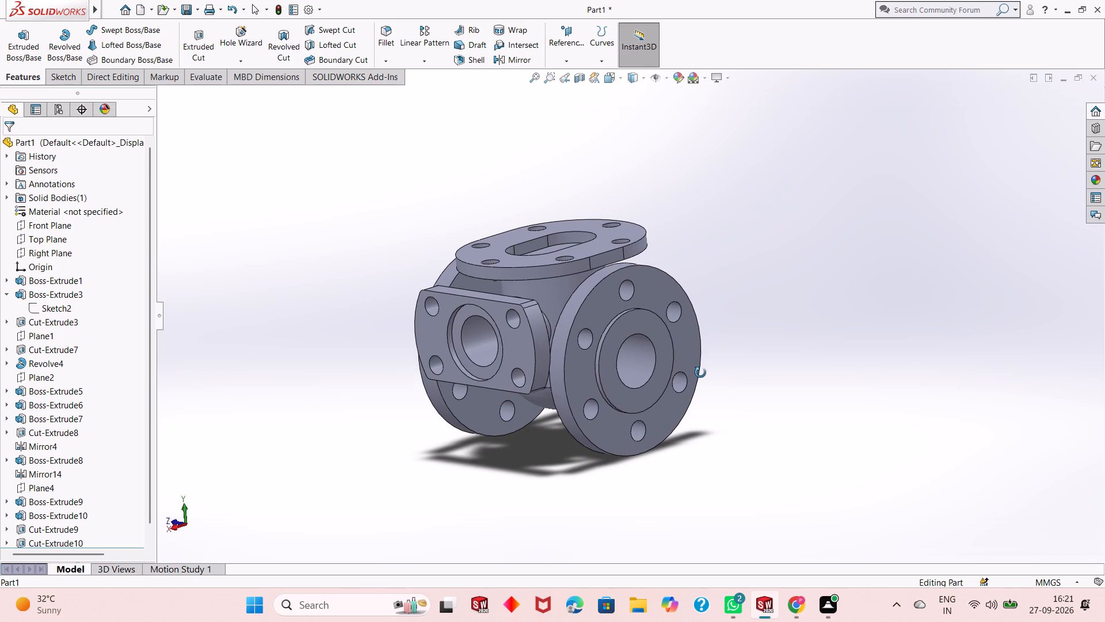
middle_click_drag(700, 373, 740, 355)
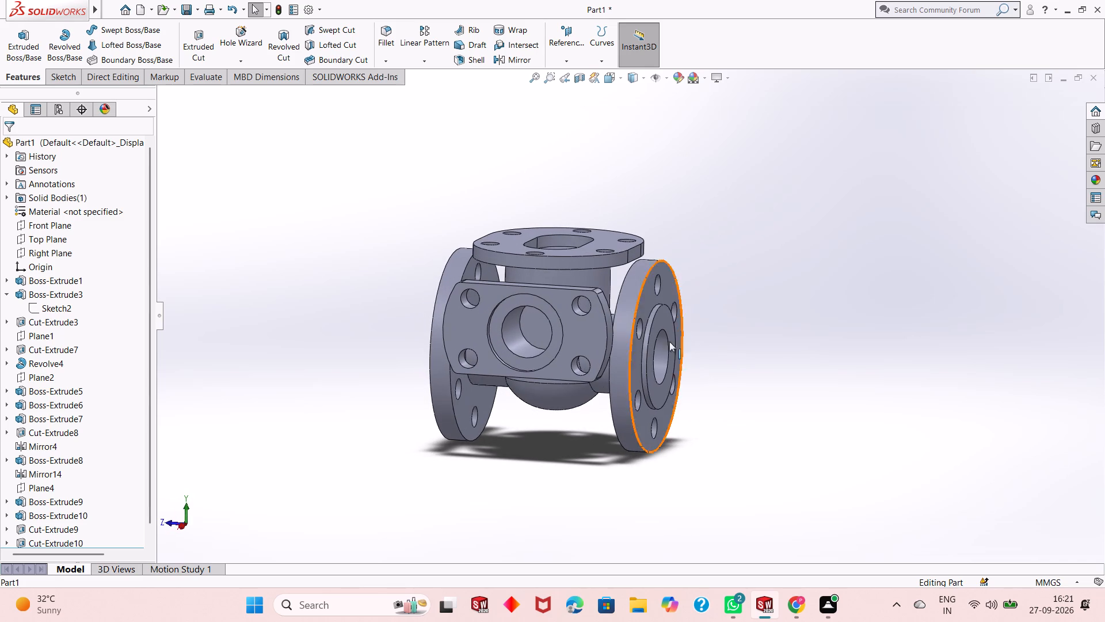
scroll(611, 325, "down", 2)
left_click(383, 40)
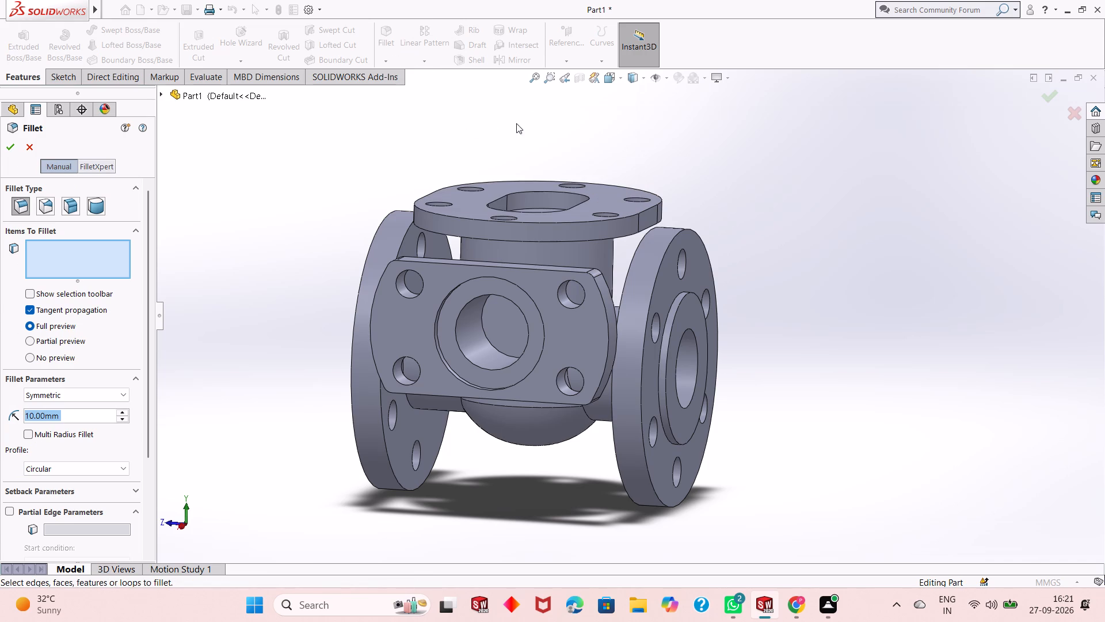
scroll(555, 242, "down", 1)
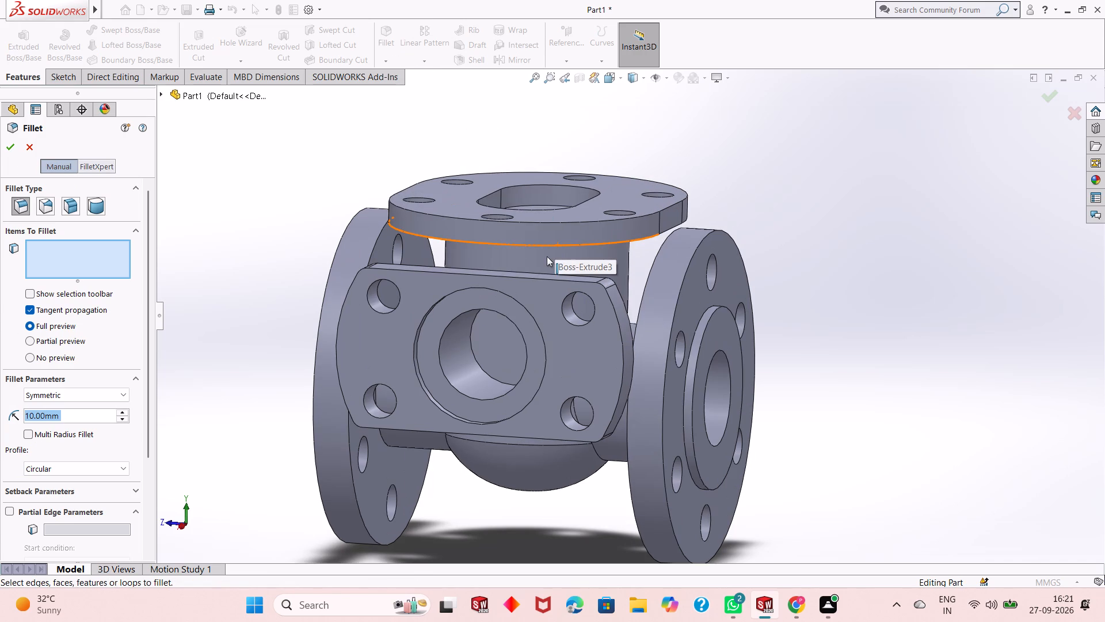
scroll(546, 257, "up", 1)
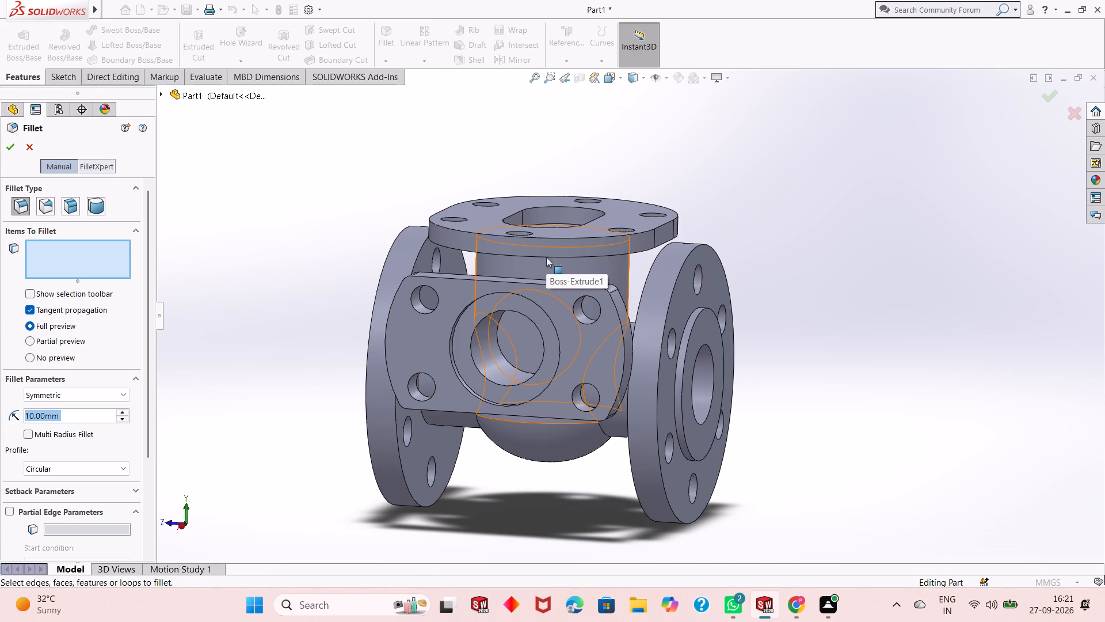
scroll(545, 275, "up", 1)
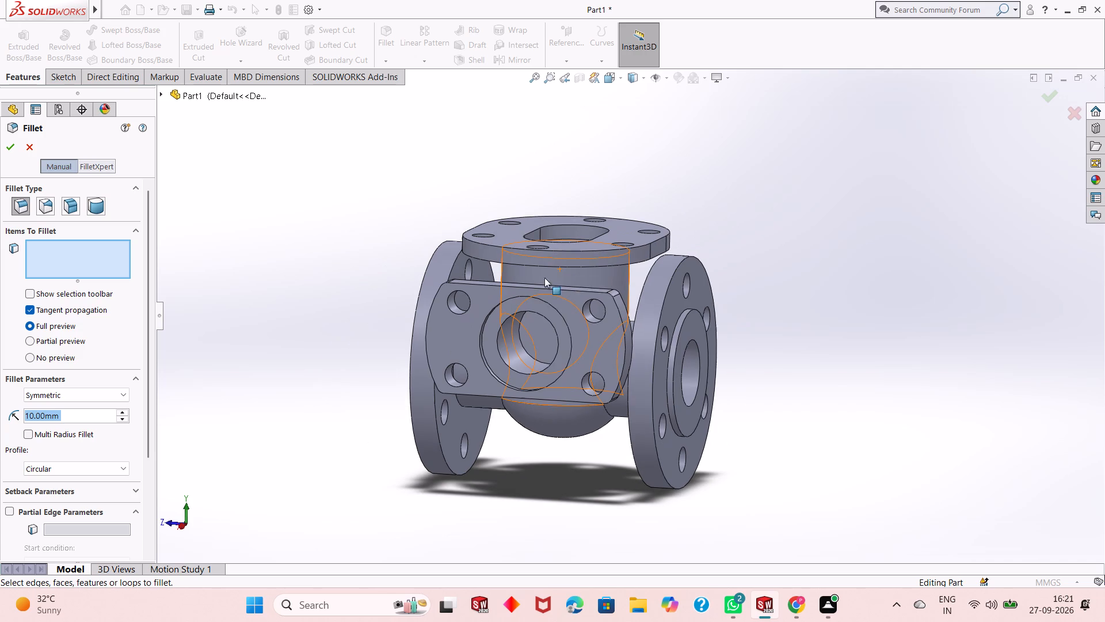
middle_click_drag(776, 341, 770, 342)
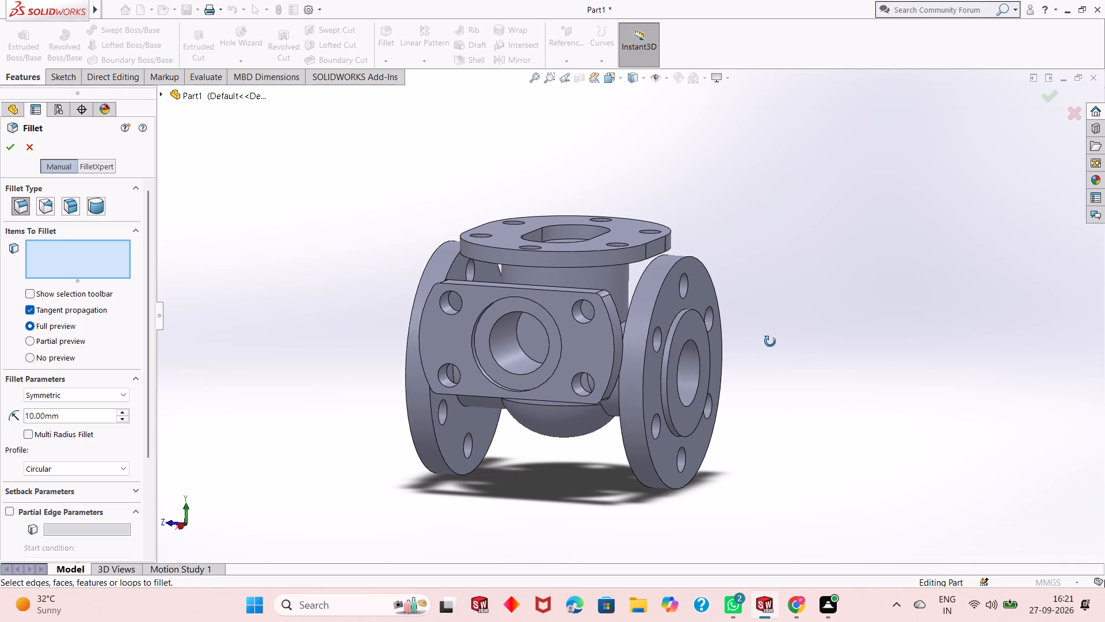
middle_click_drag(770, 342, 766, 343)
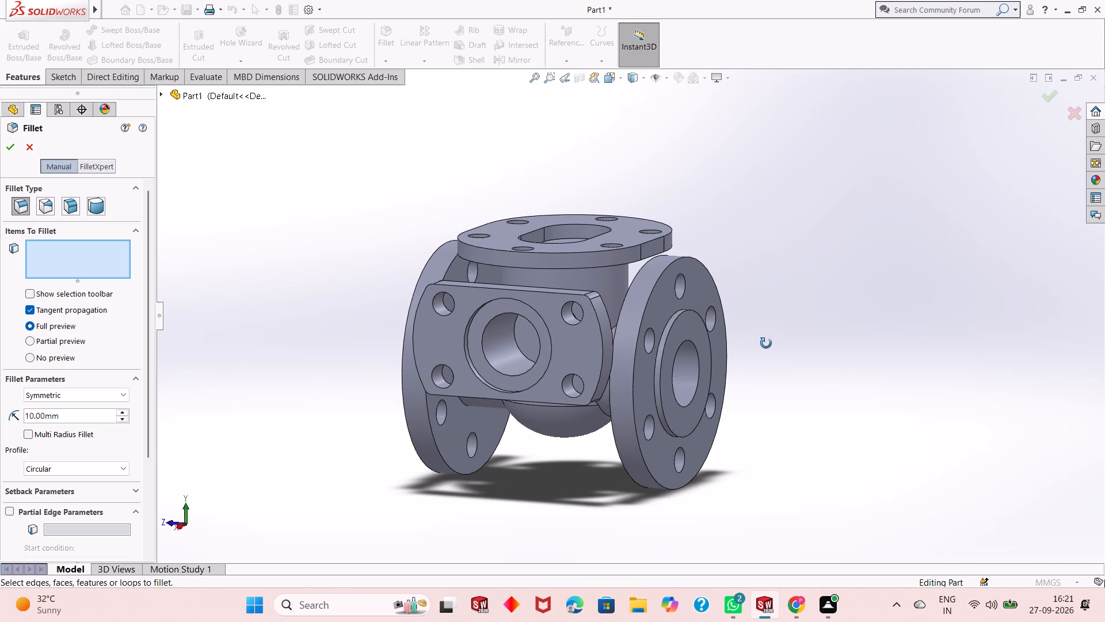
middle_click_drag(766, 343, 679, 441)
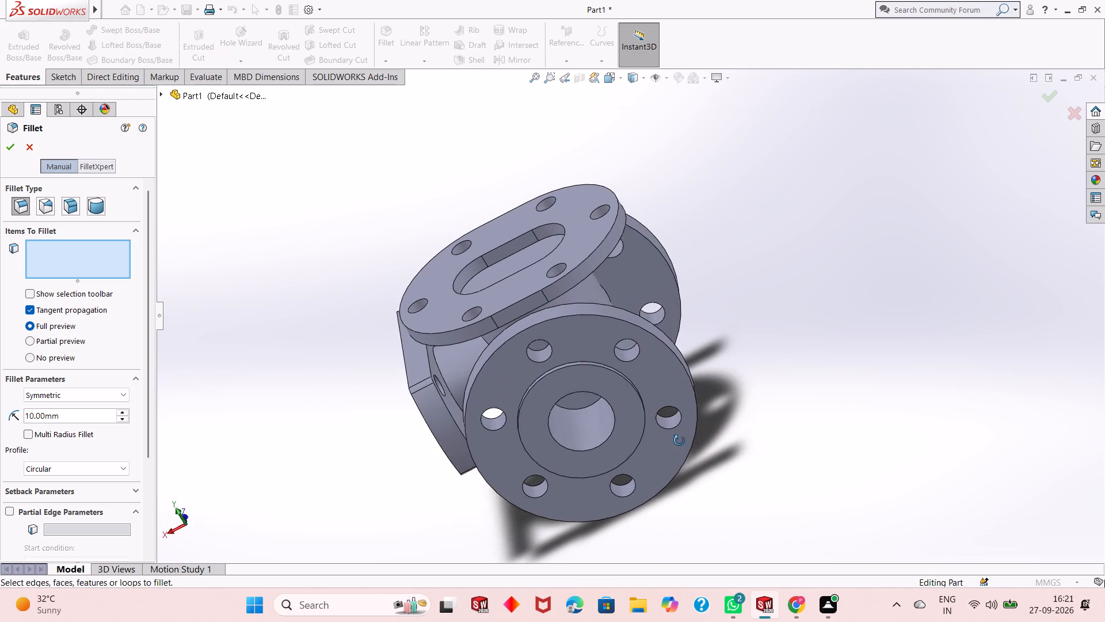
middle_click_drag(679, 441, 674, 445)
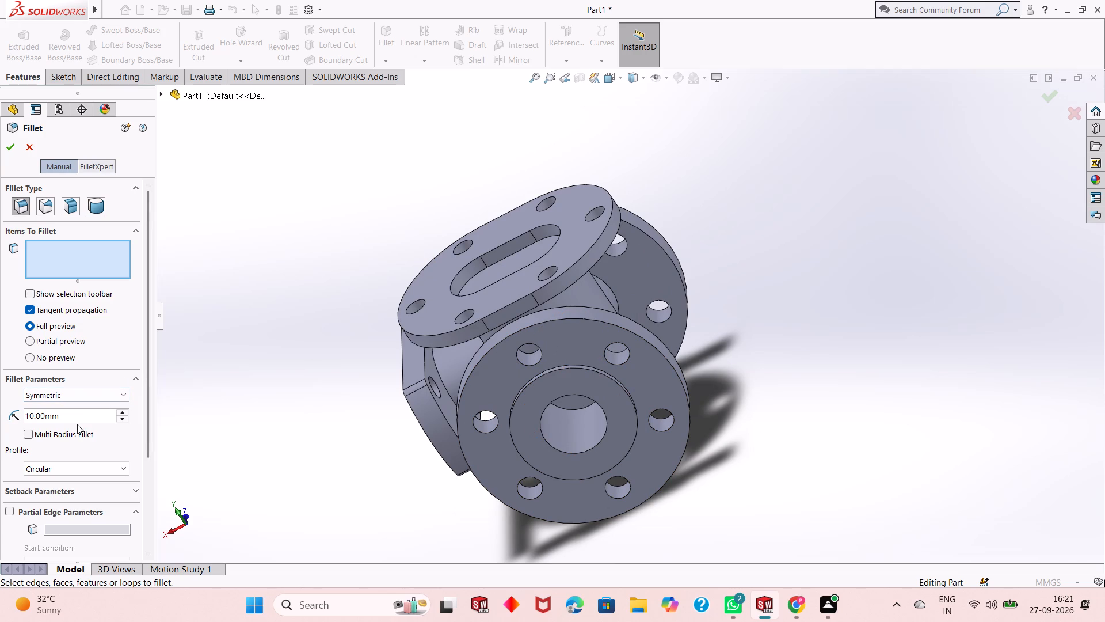
double_click(74, 418)
key("5")
key("Return")
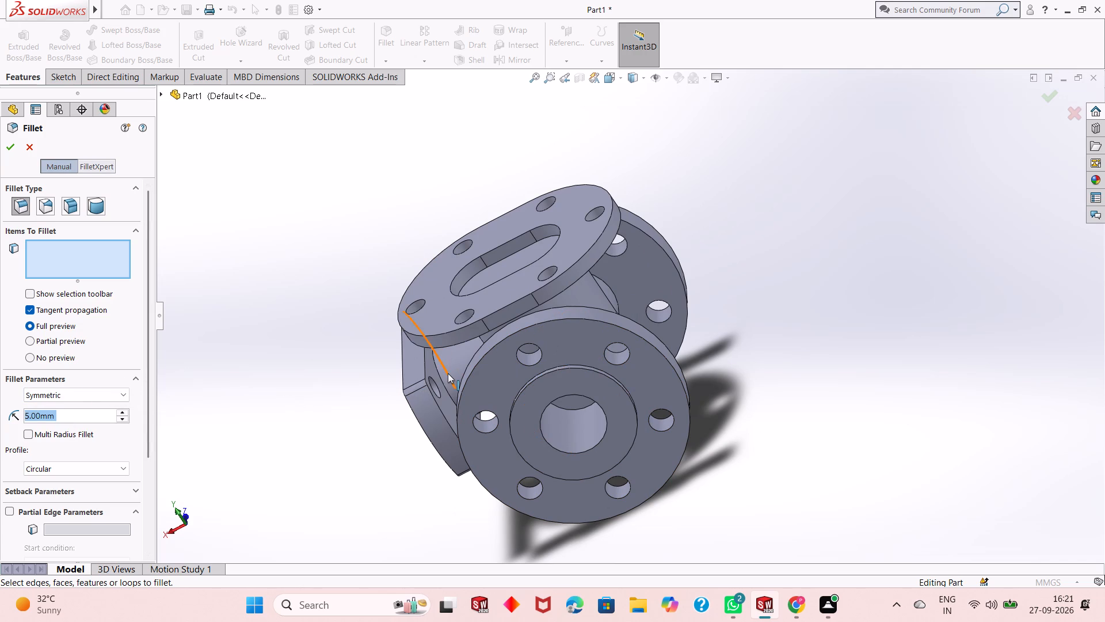
scroll(443, 378, "down", 7)
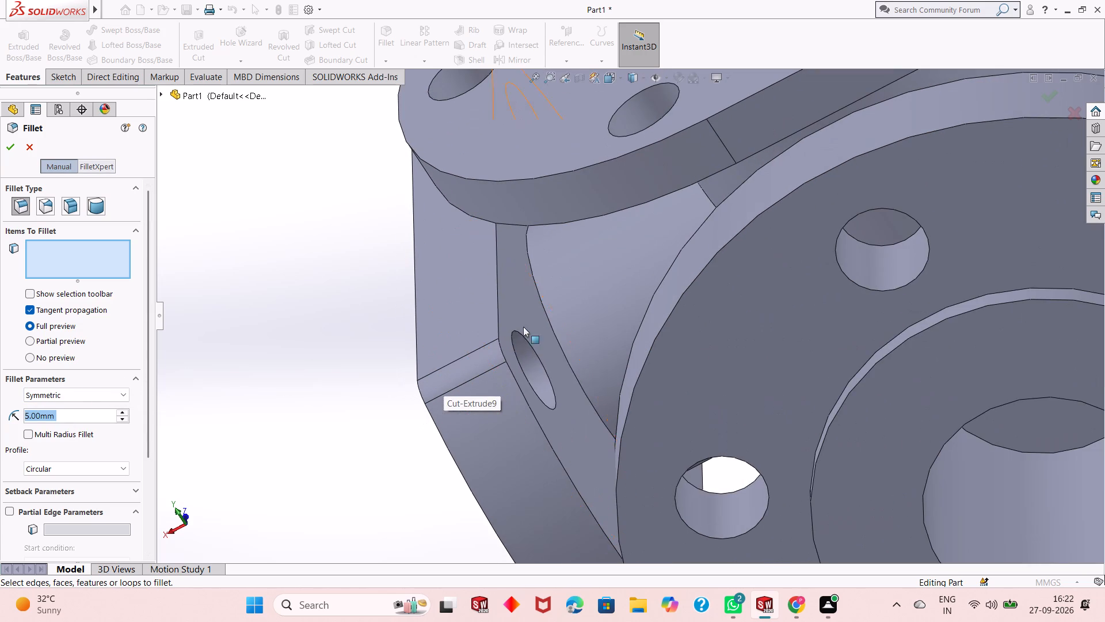
left_click(544, 309)
scroll(307, 383, "up", 4)
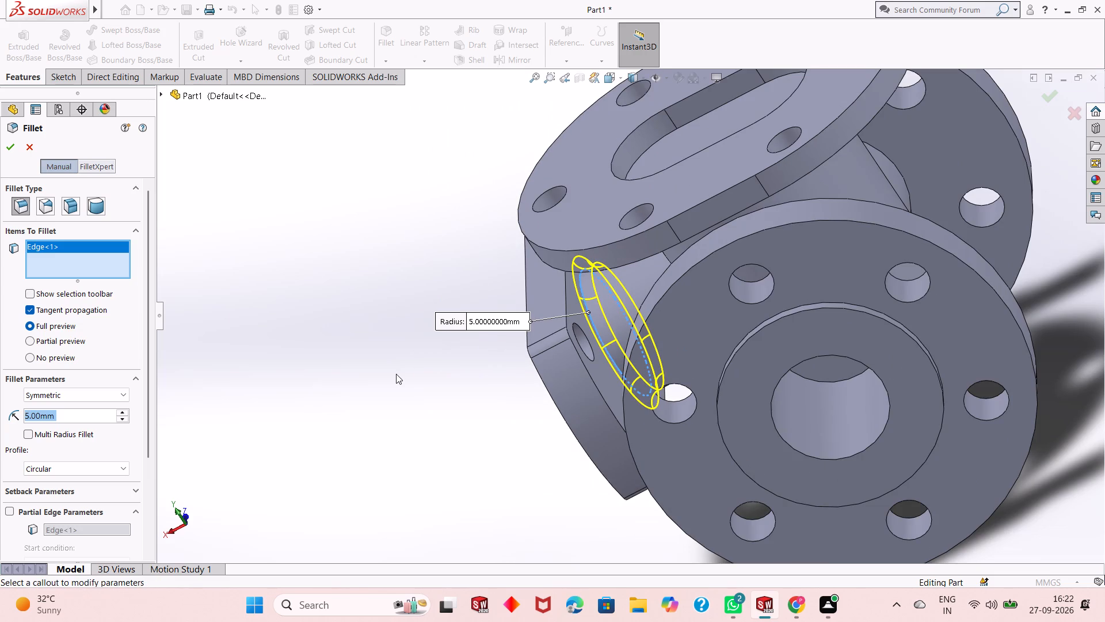
middle_click_drag(396, 374, 435, 352)
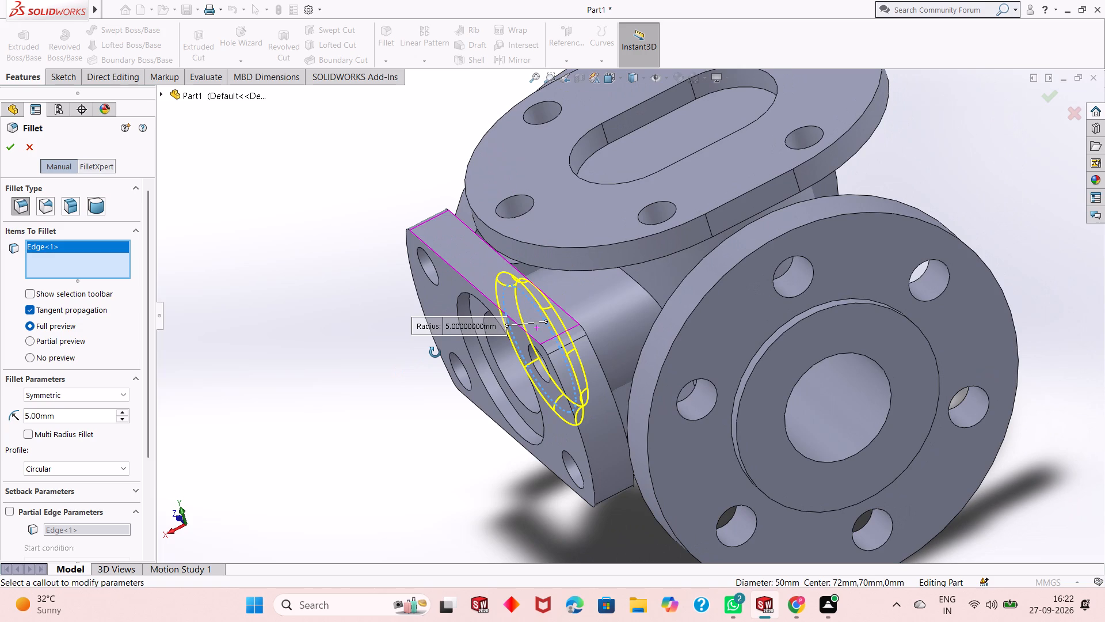
middle_click_drag(435, 352, 434, 333)
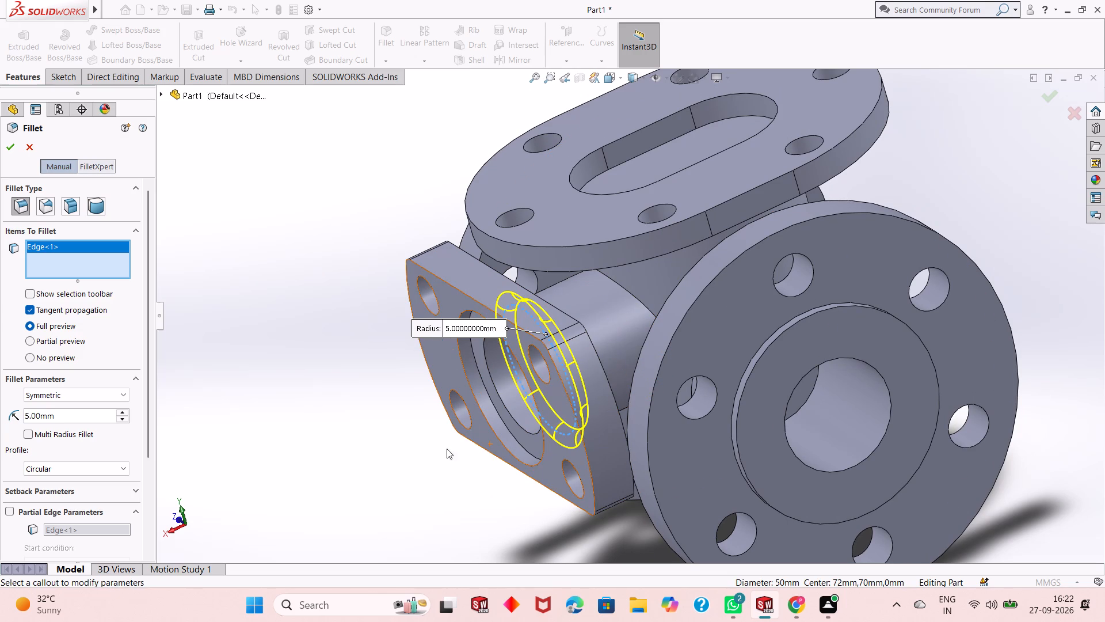
middle_click_drag(419, 455, 416, 423)
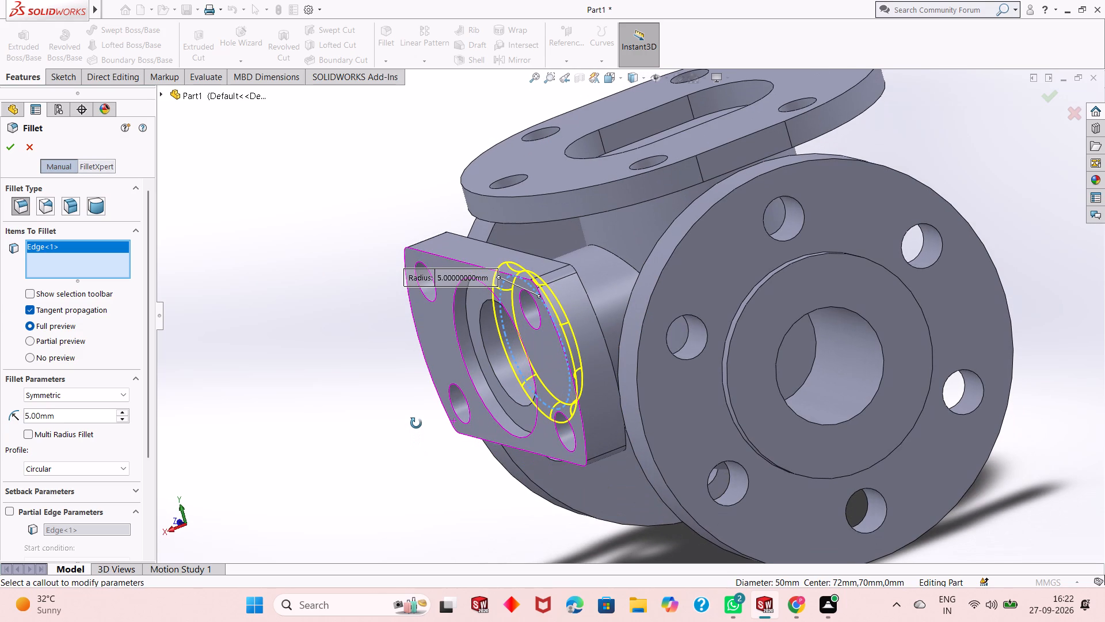
middle_click_drag(416, 423, 479, 393)
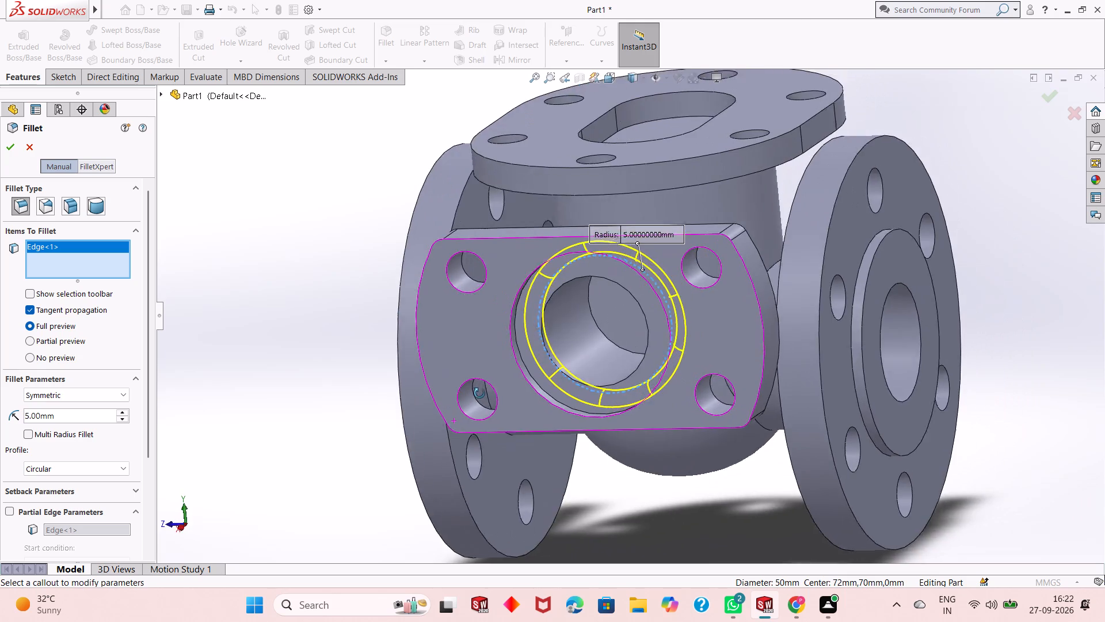
middle_click_drag(479, 393, 518, 429)
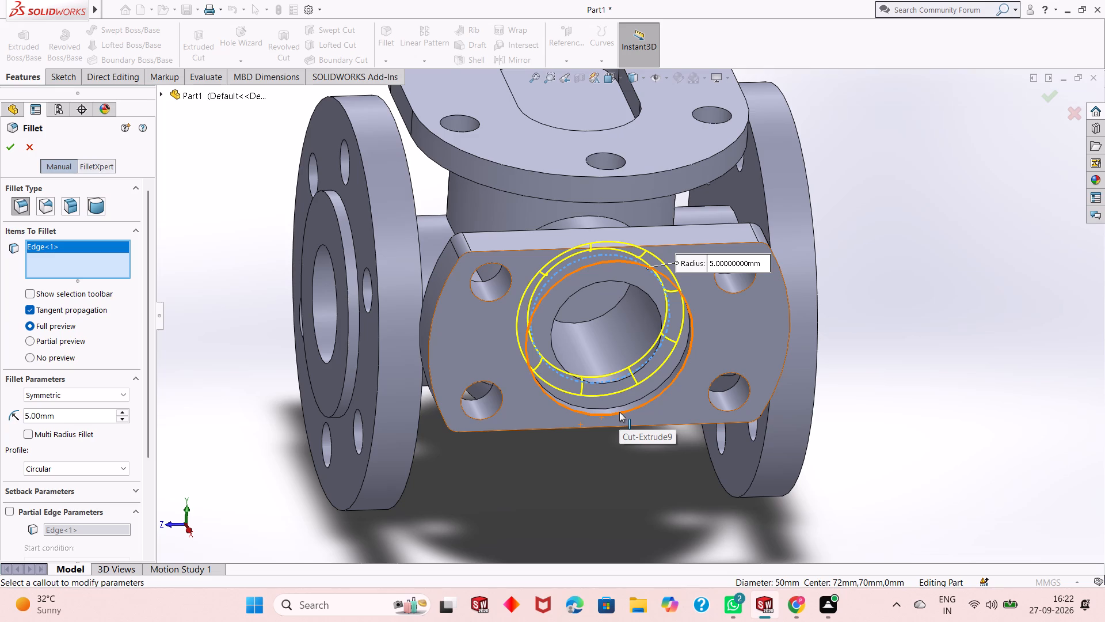
Add one side pipe's outer face and its junction edge with the central body to the 5 mm fillet selection.
middle_click_drag(619, 412, 603, 400)
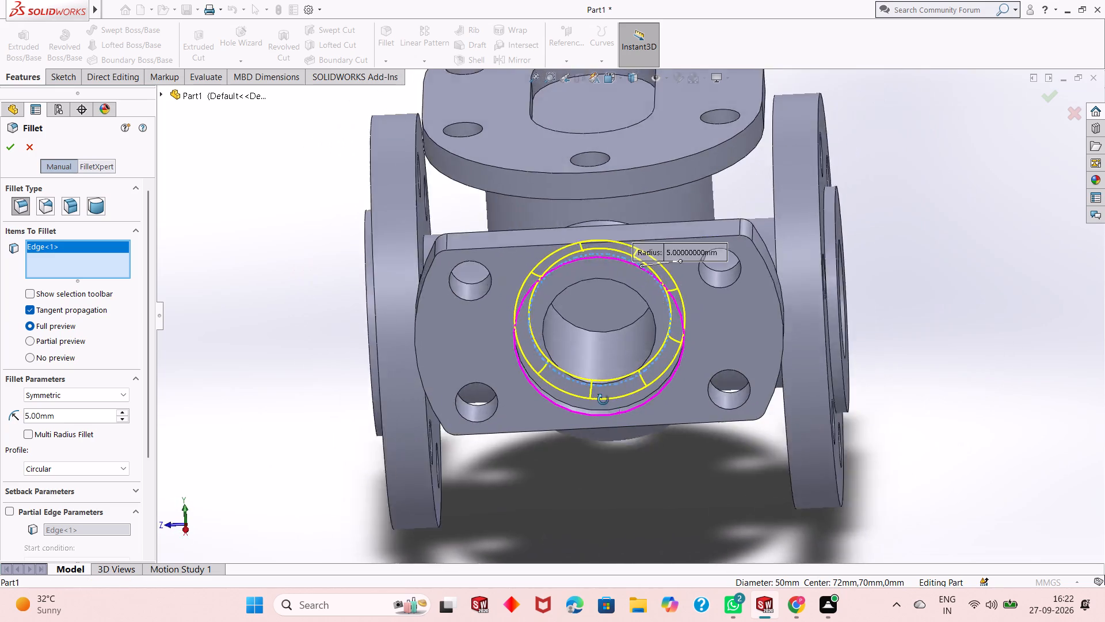
middle_click_drag(603, 400, 631, 467)
left_click(442, 220)
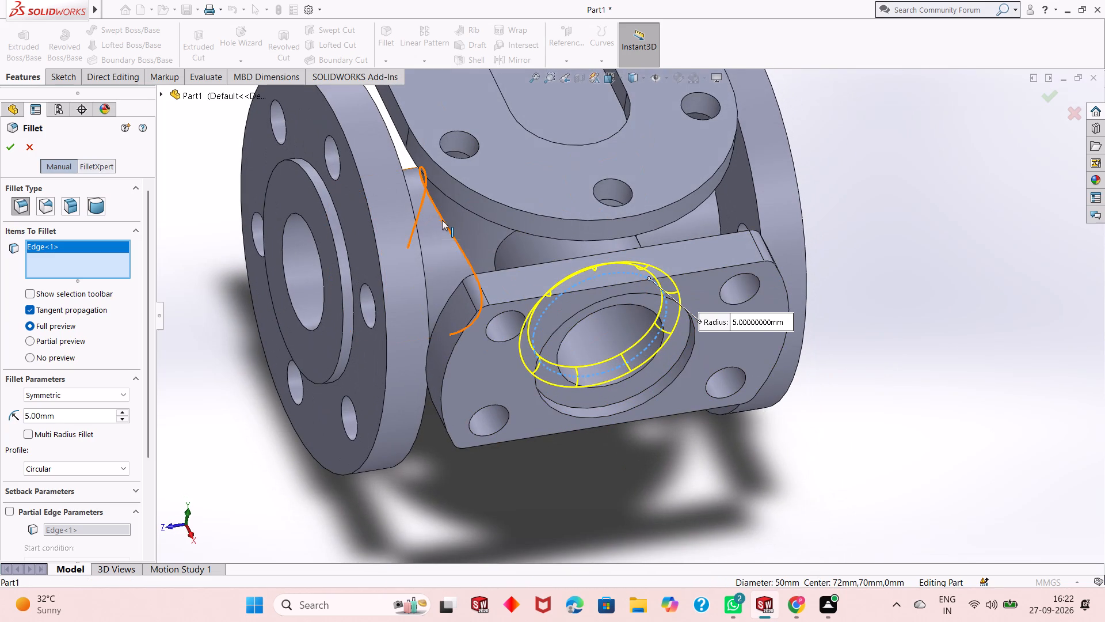
middle_click_drag(497, 234, 458, 258)
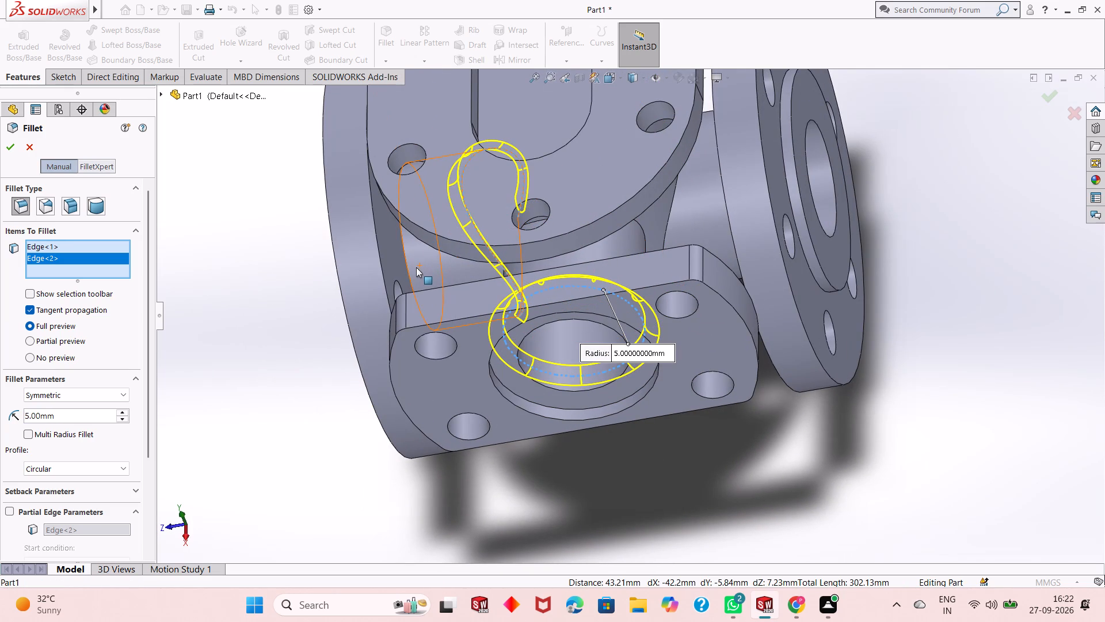
left_click(411, 268)
middle_click_drag(652, 235, 687, 221)
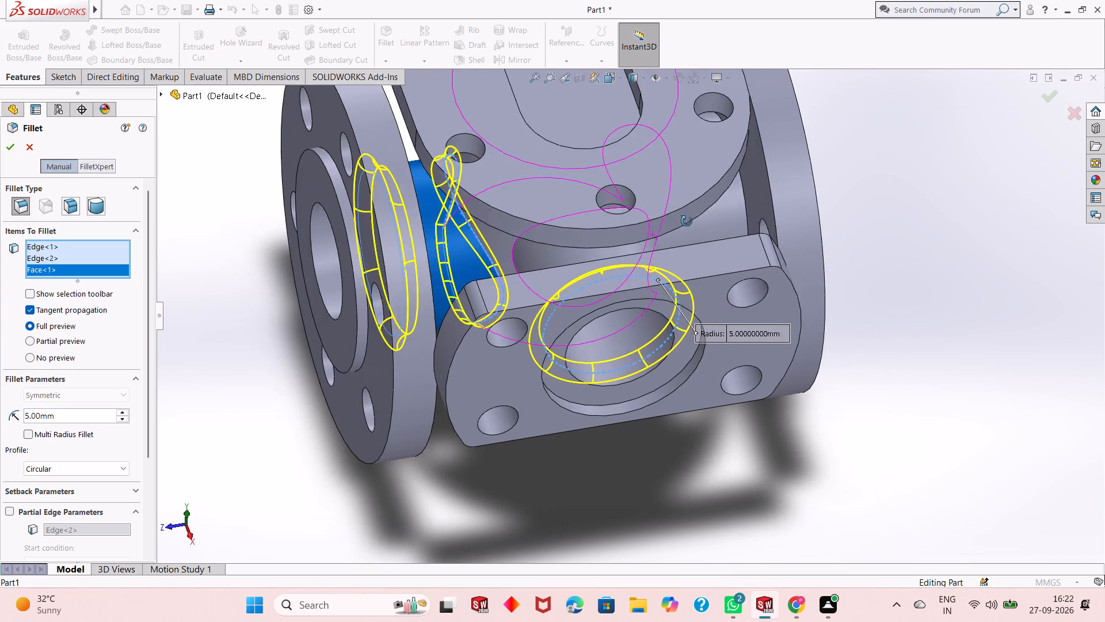
middle_click_drag(687, 221, 688, 221)
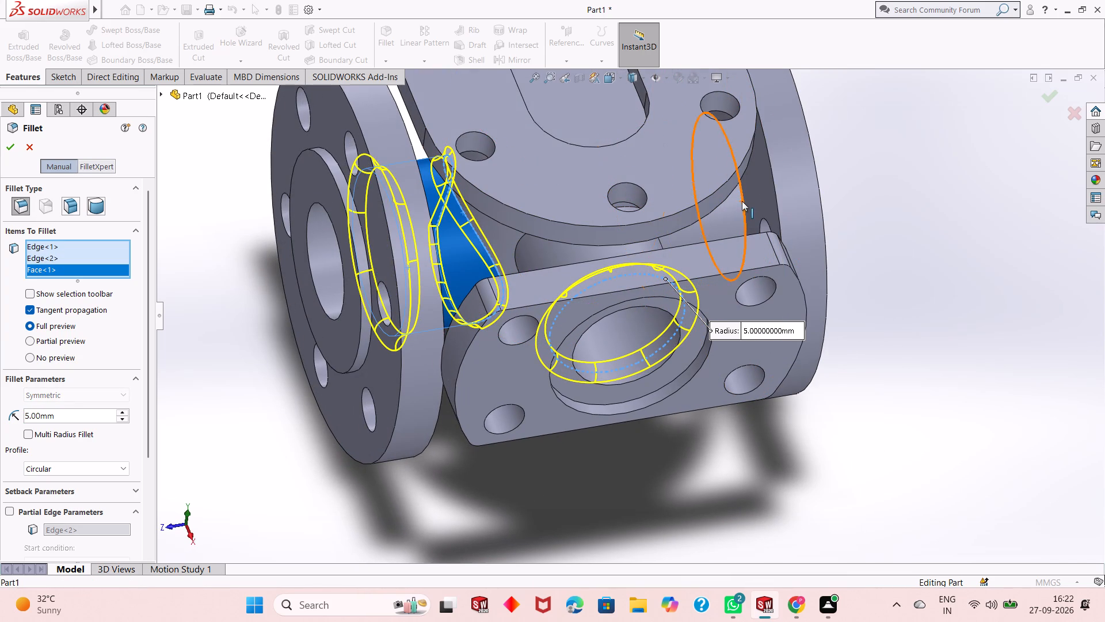
Add the opposite side pipe's junction edges with its flange and with the central body to the 5 mm fillet selection.
left_click(742, 200)
middle_click_drag(844, 218, 810, 226)
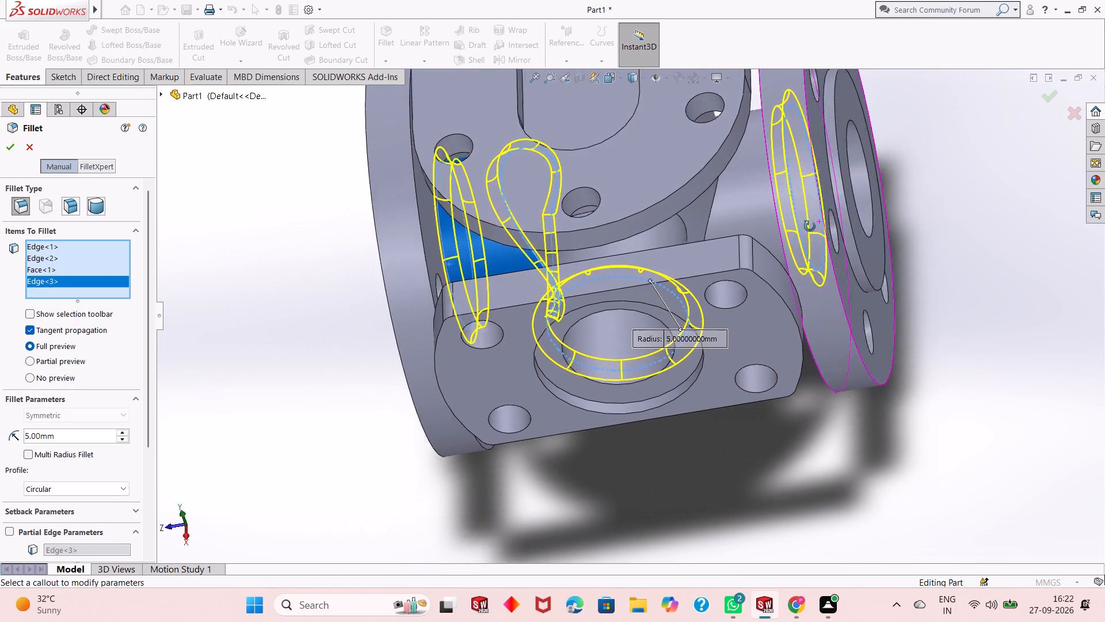
middle_click_drag(810, 226, 798, 234)
left_click(742, 183)
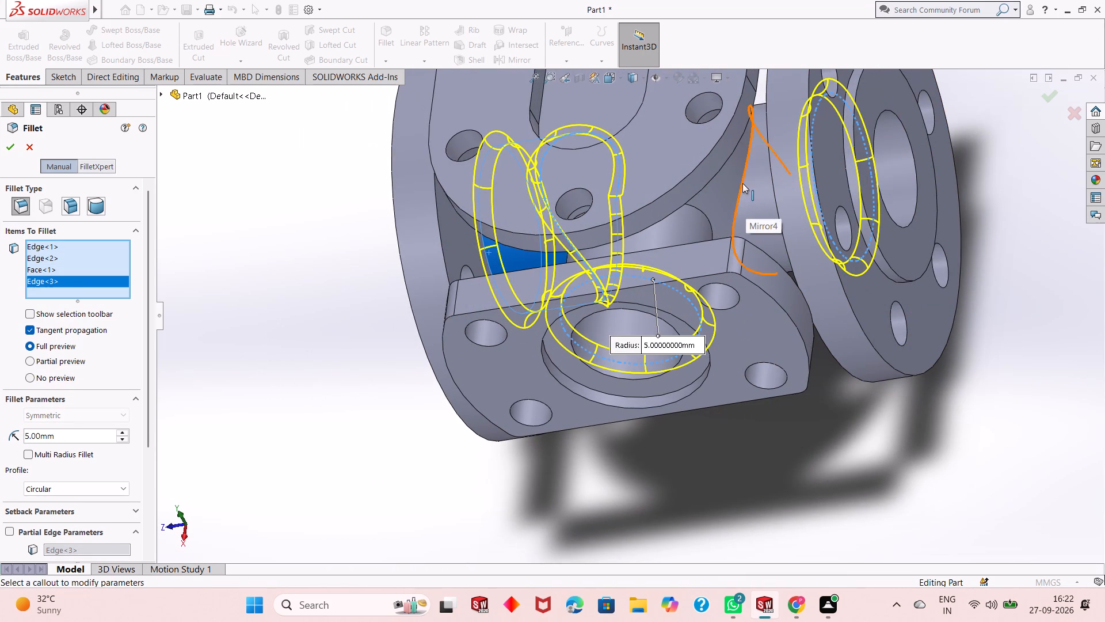
middle_click_drag(654, 451, 665, 415)
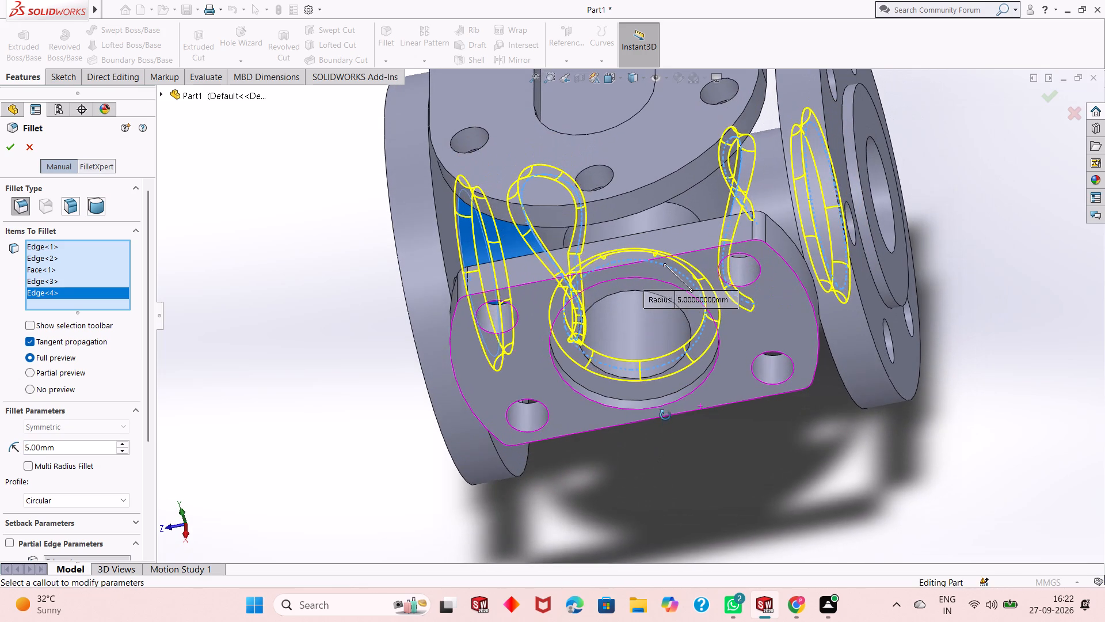
middle_click_drag(665, 415, 665, 410)
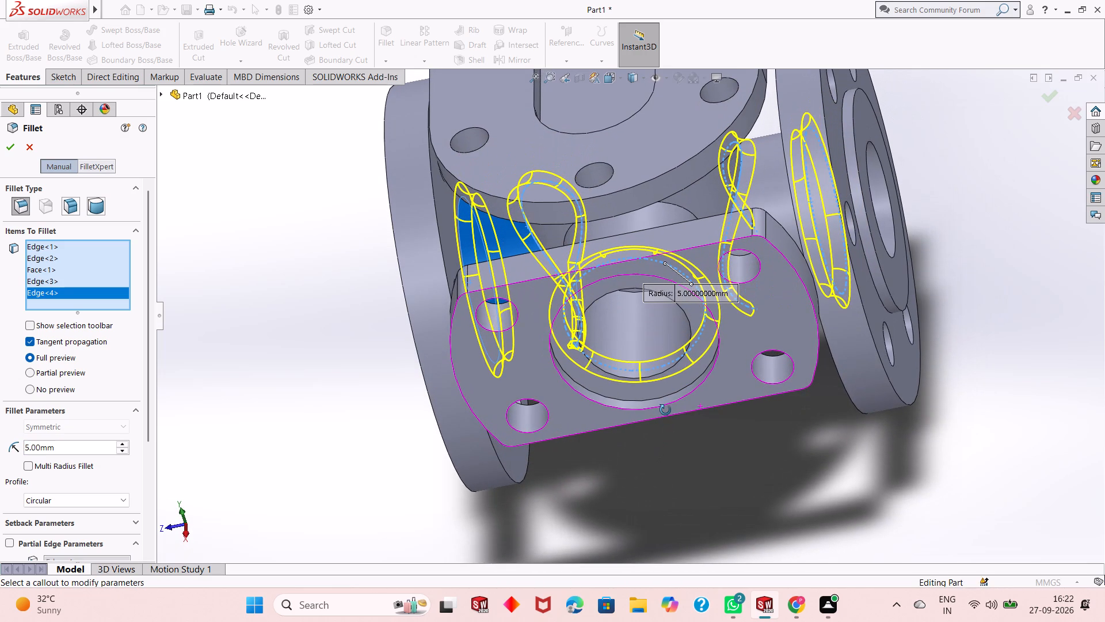
middle_click_drag(665, 410, 663, 438)
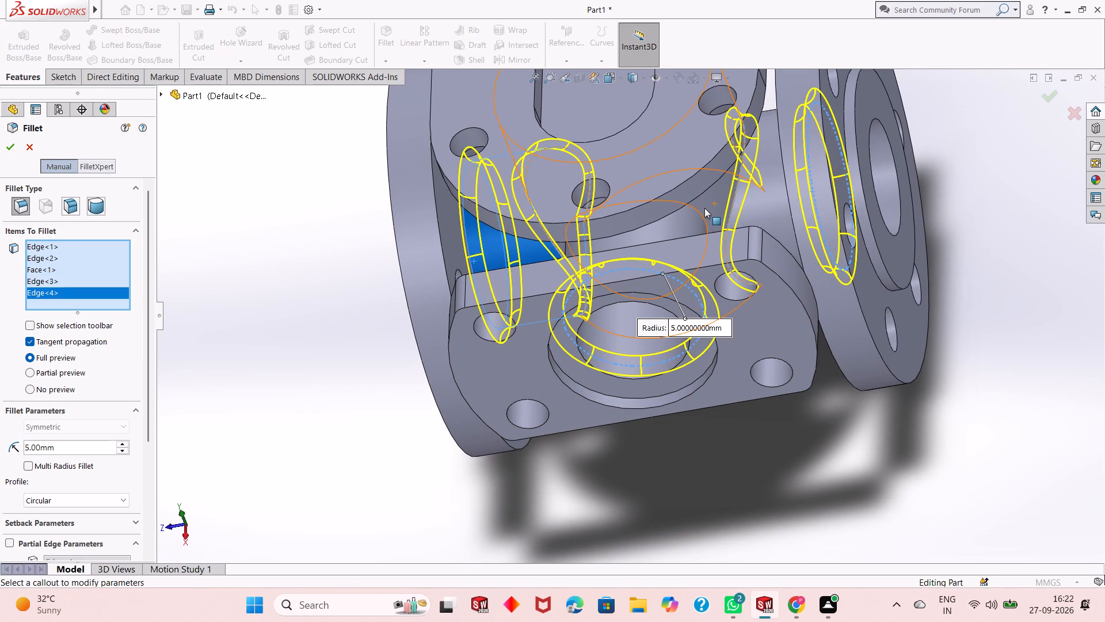
Add the edge where the front neck meets the central body and complete the 5 mm symmetric fillet.
left_click(699, 213)
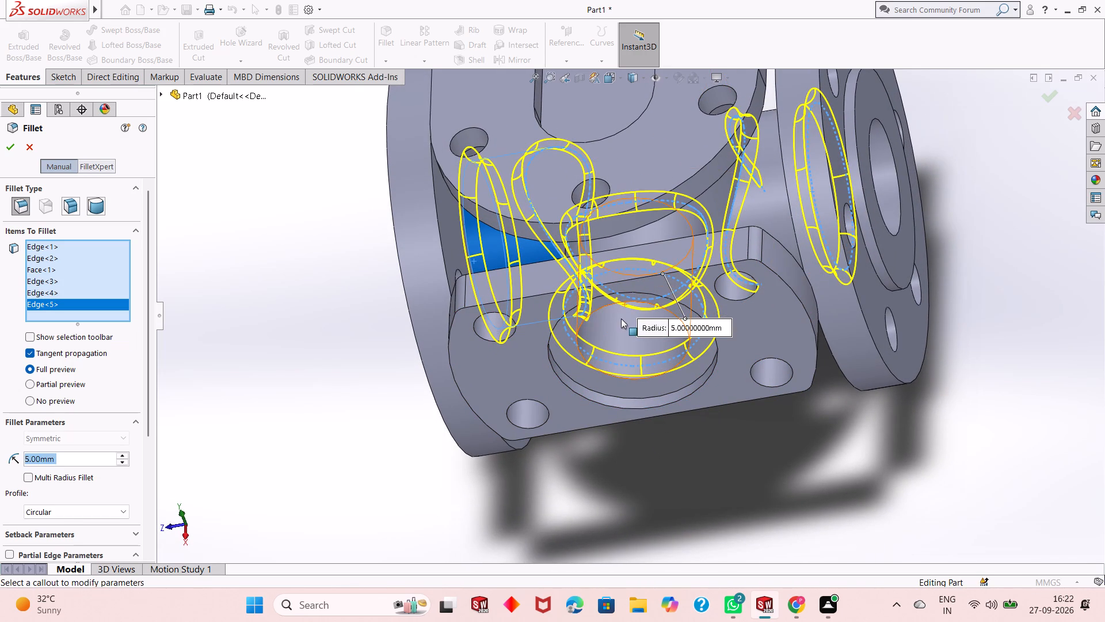
middle_click_drag(622, 323, 639, 214)
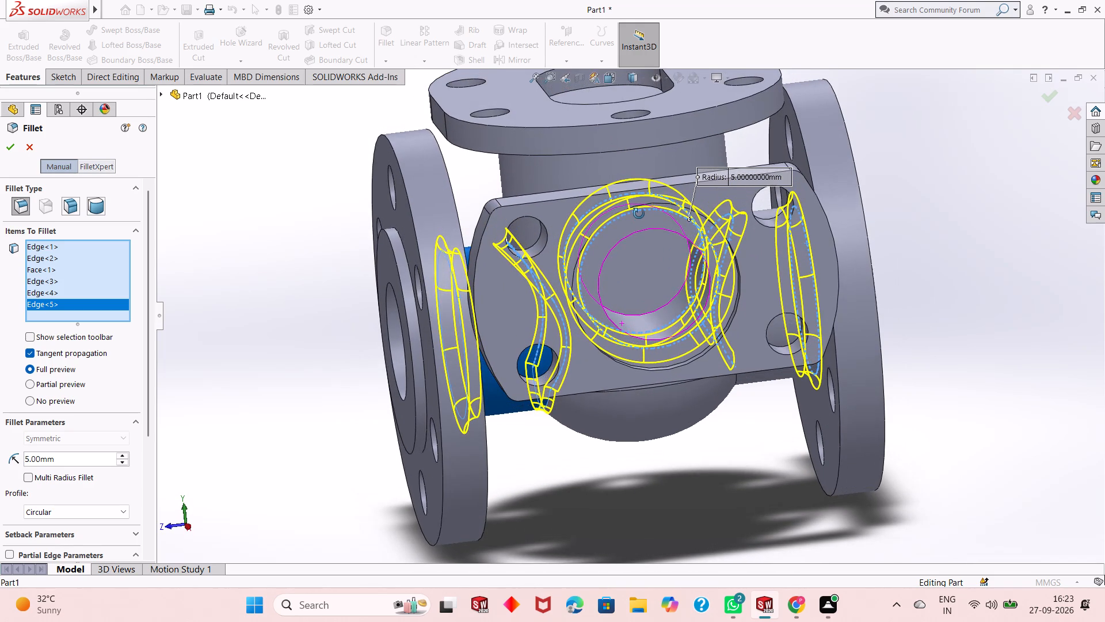
middle_click_drag(639, 214, 639, 213)
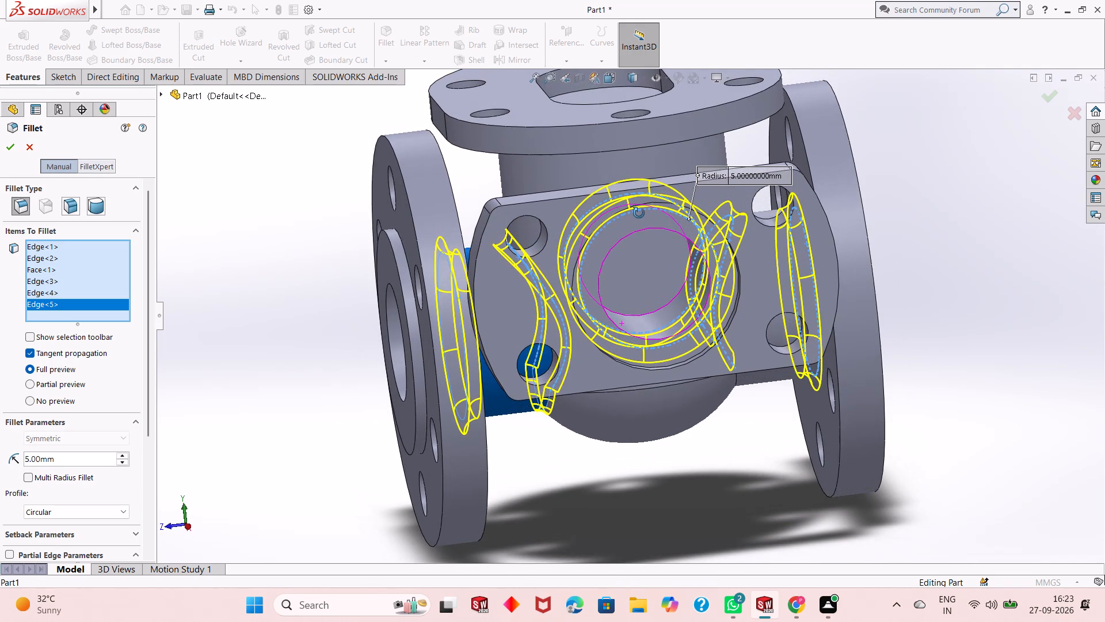
middle_click_drag(639, 213, 638, 208)
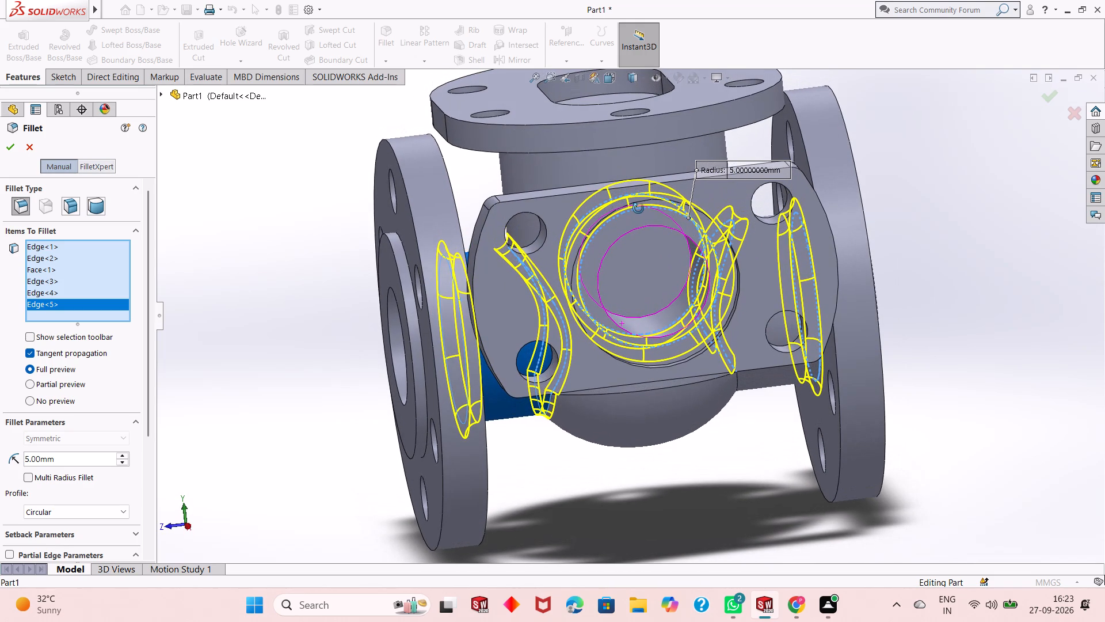
middle_click_drag(638, 208, 623, 208)
middle_click_drag(623, 208, 608, 208)
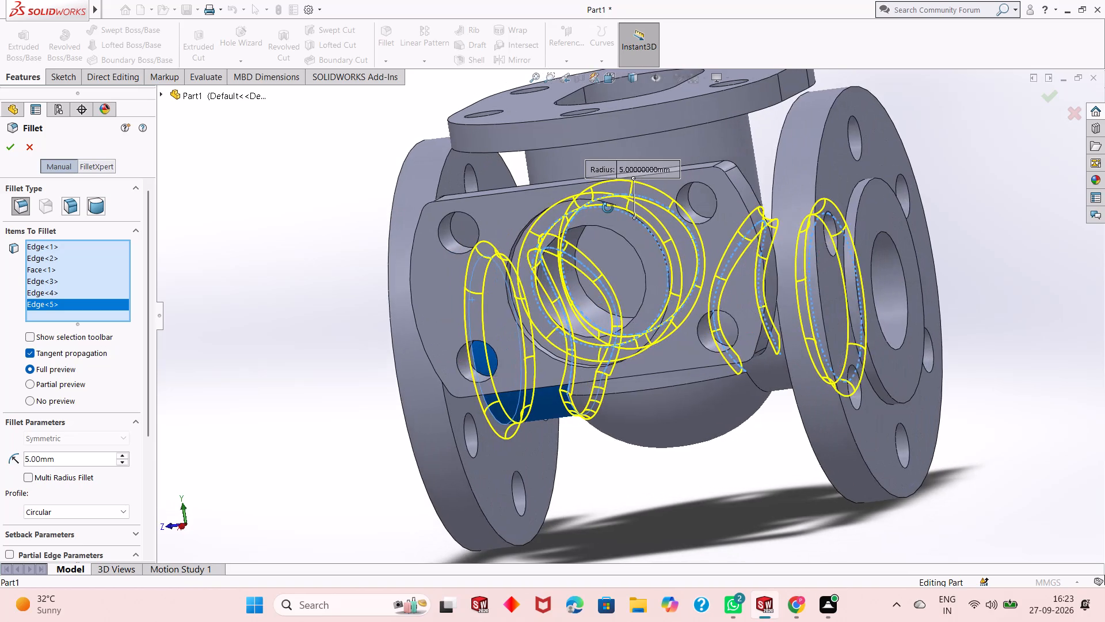
middle_click_drag(608, 208, 586, 208)
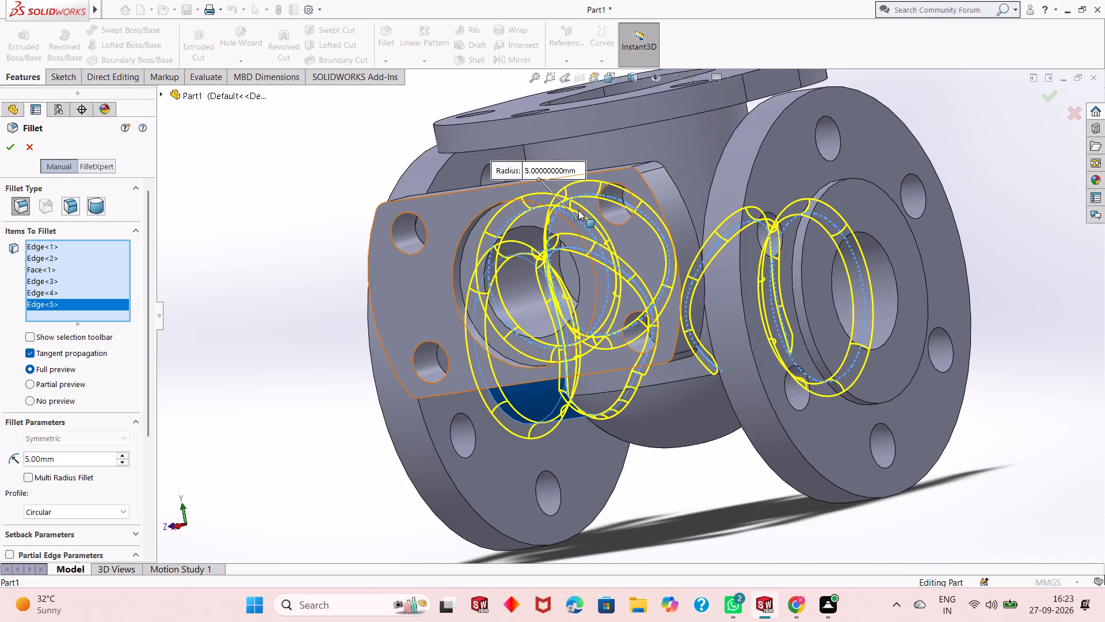
middle_click(577, 210)
middle_click_drag(577, 210, 575, 189)
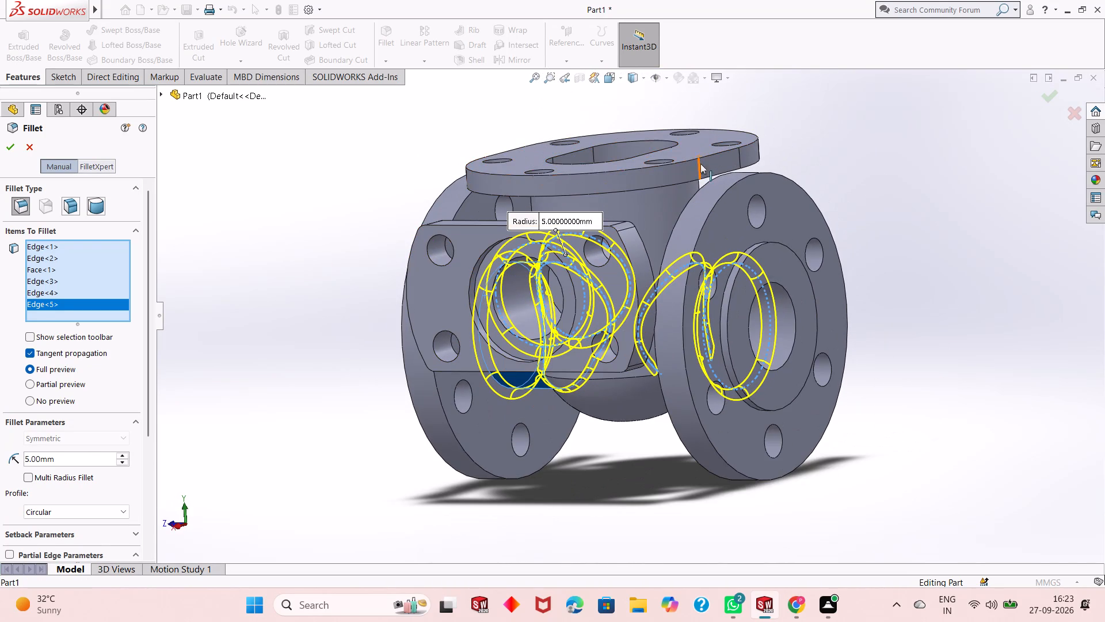
middle_click_drag(335, 237, 374, 320)
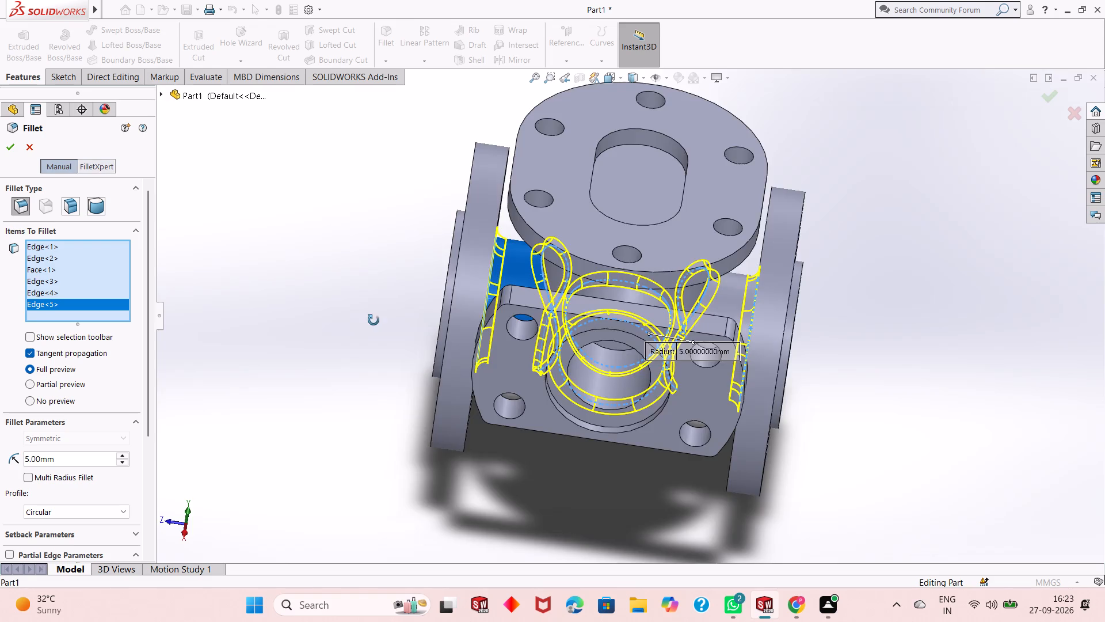
middle_click_drag(374, 320, 335, 181)
scroll(711, 115, "down", 2)
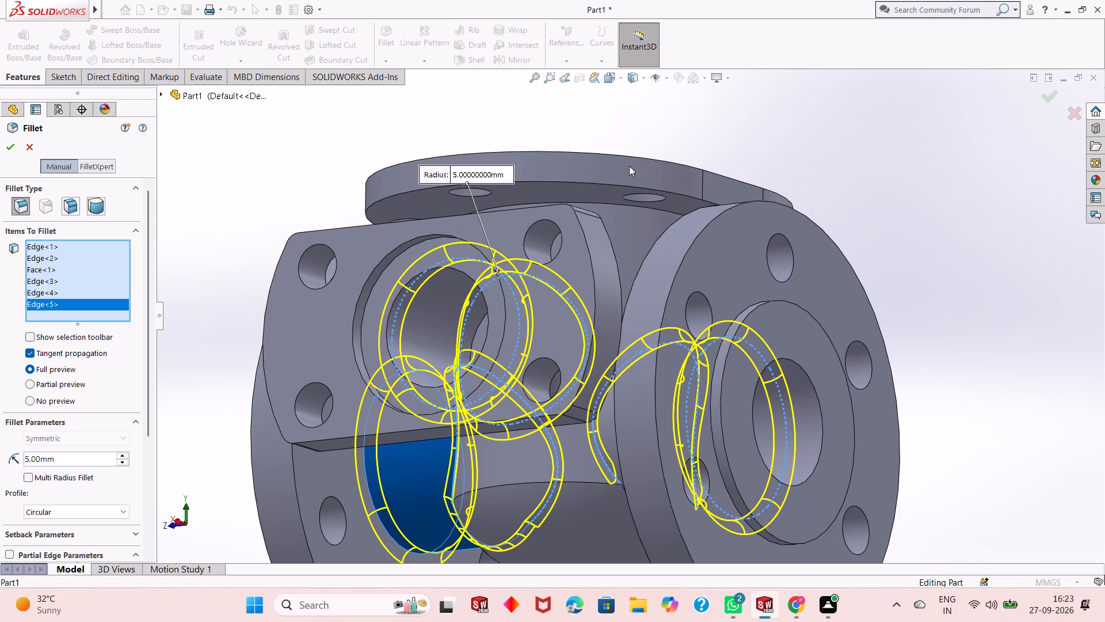
left_click(5, 149)
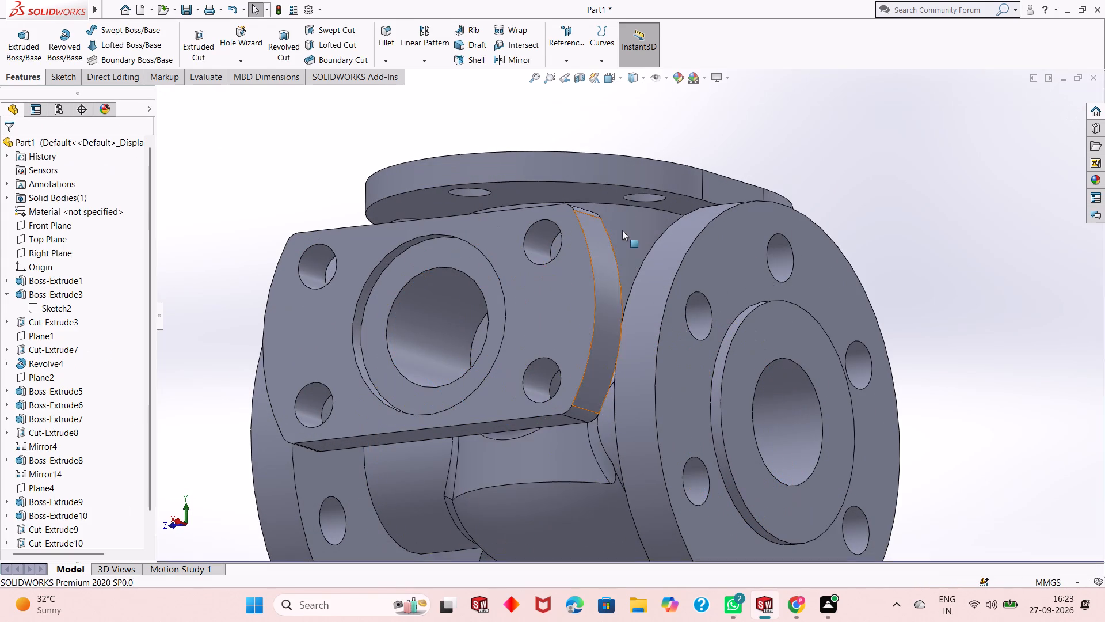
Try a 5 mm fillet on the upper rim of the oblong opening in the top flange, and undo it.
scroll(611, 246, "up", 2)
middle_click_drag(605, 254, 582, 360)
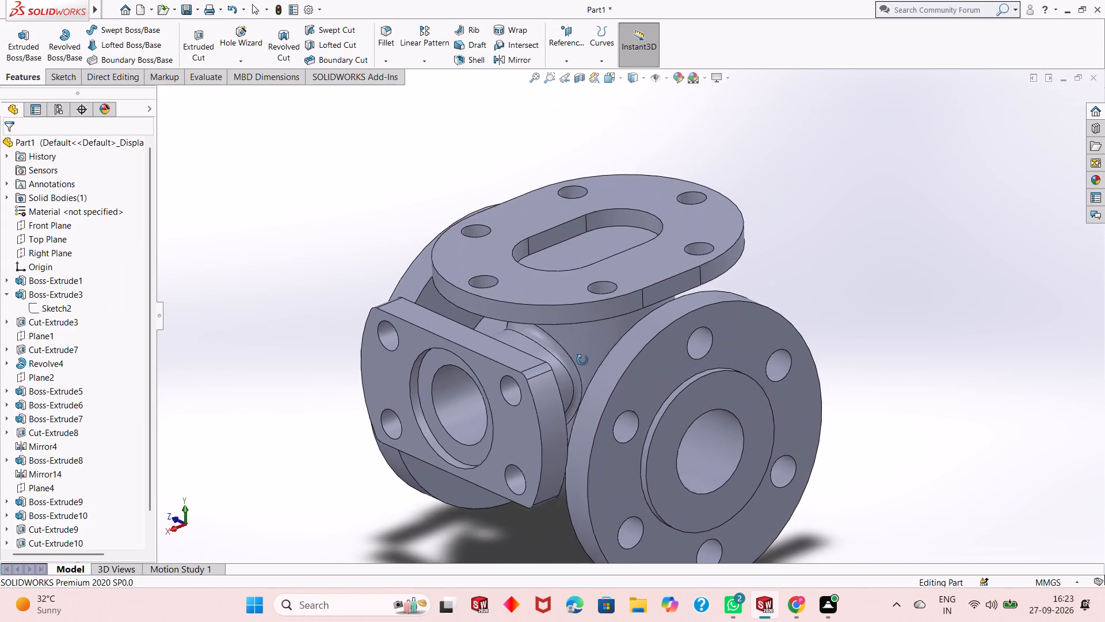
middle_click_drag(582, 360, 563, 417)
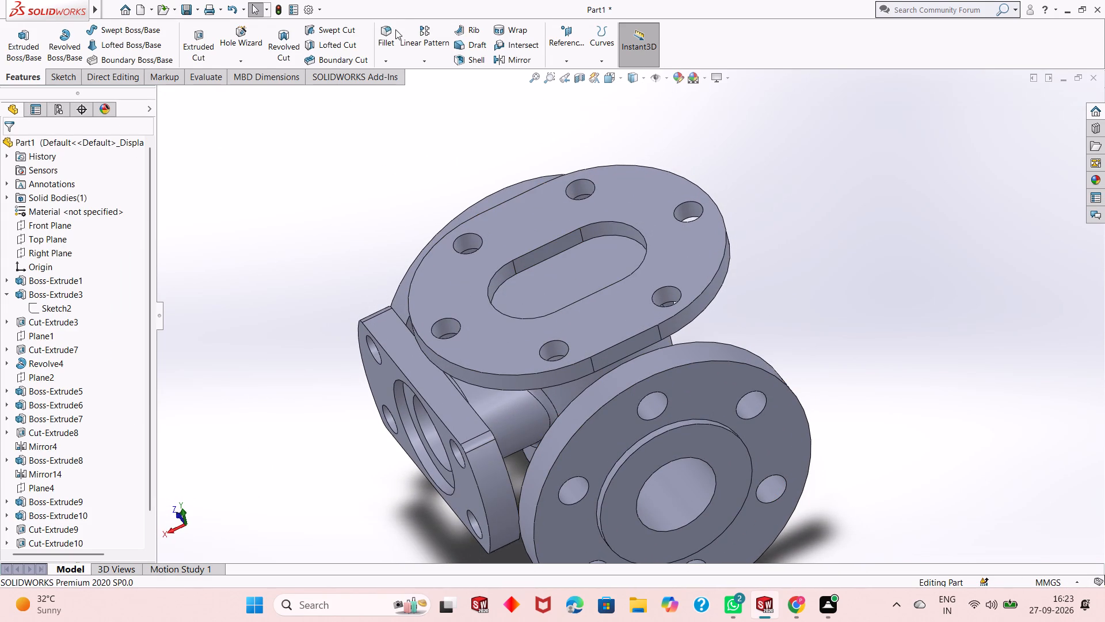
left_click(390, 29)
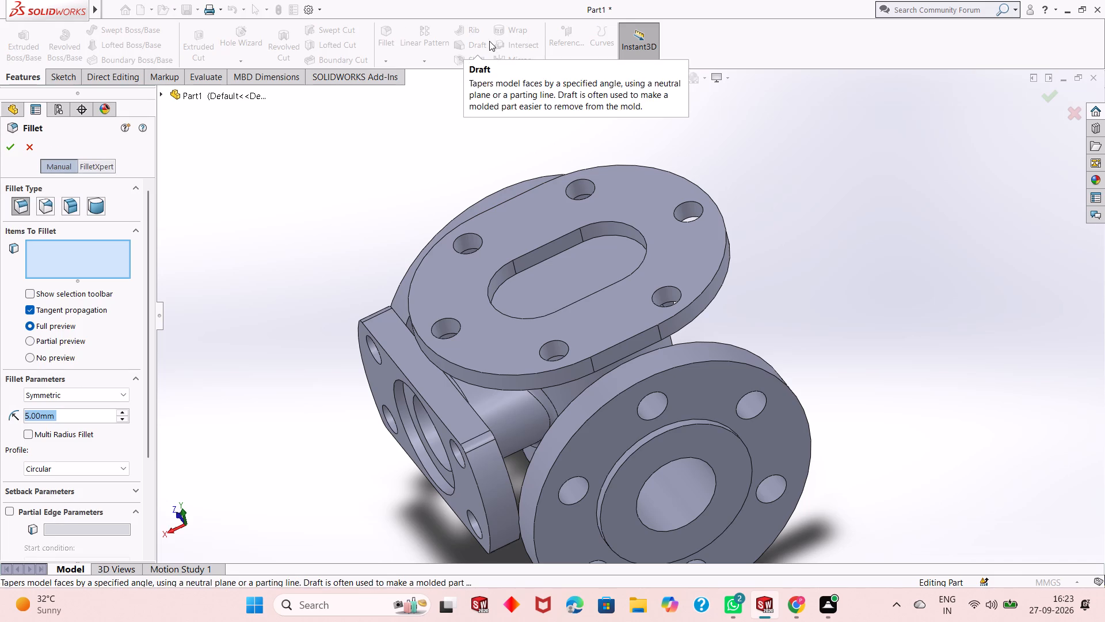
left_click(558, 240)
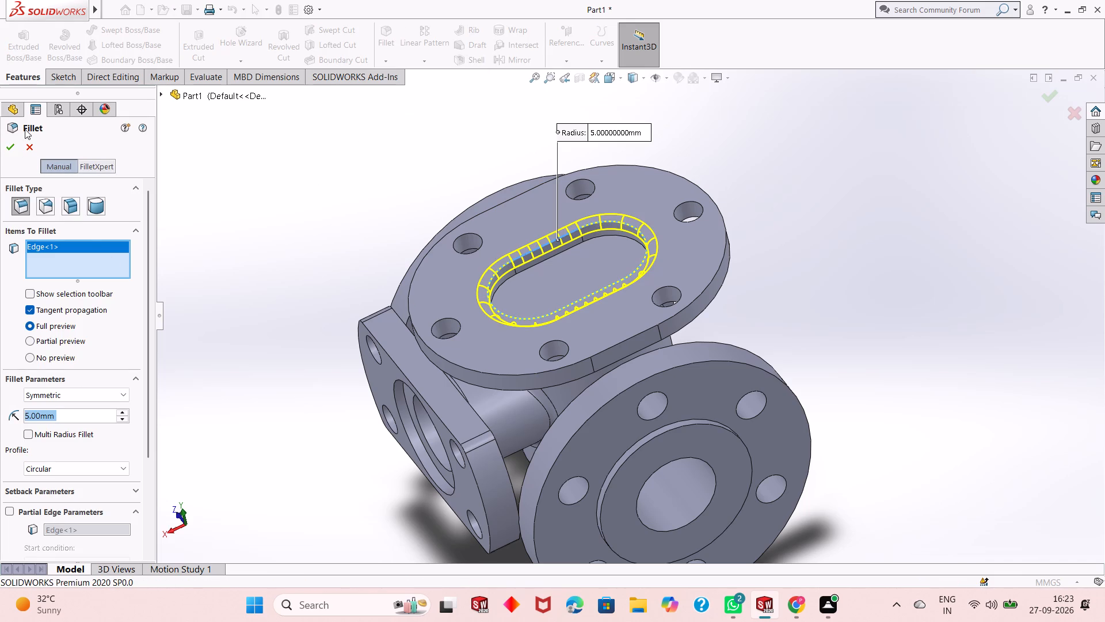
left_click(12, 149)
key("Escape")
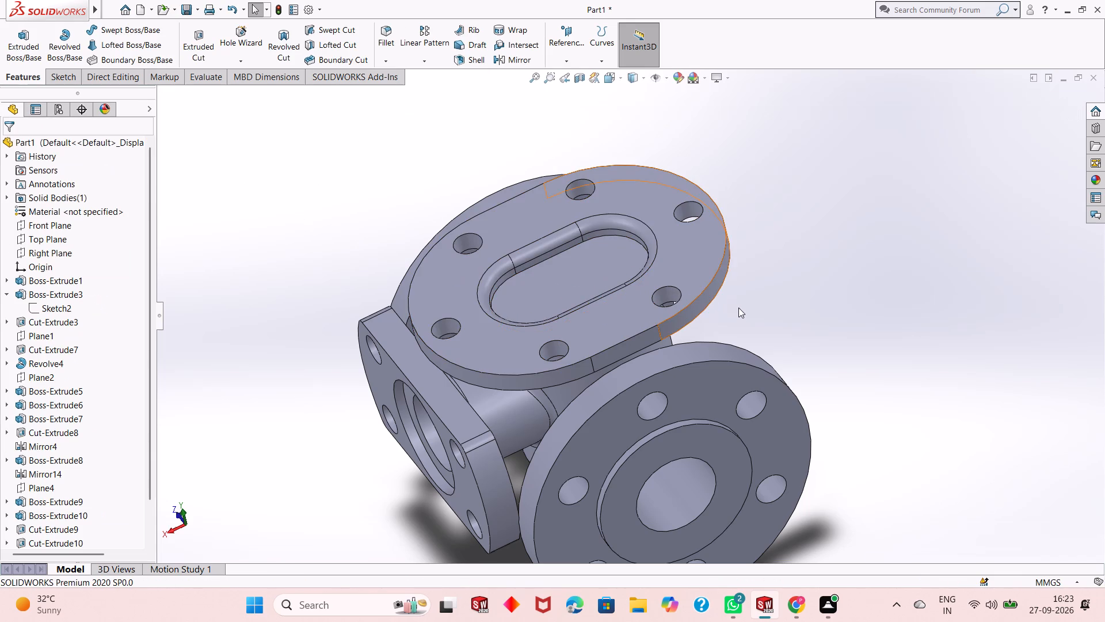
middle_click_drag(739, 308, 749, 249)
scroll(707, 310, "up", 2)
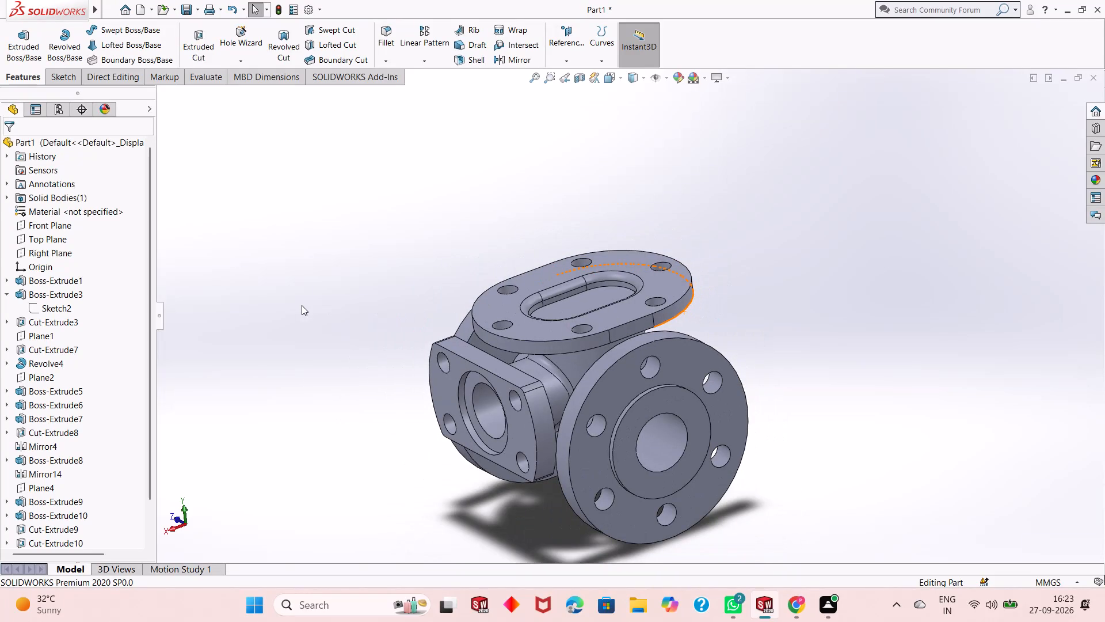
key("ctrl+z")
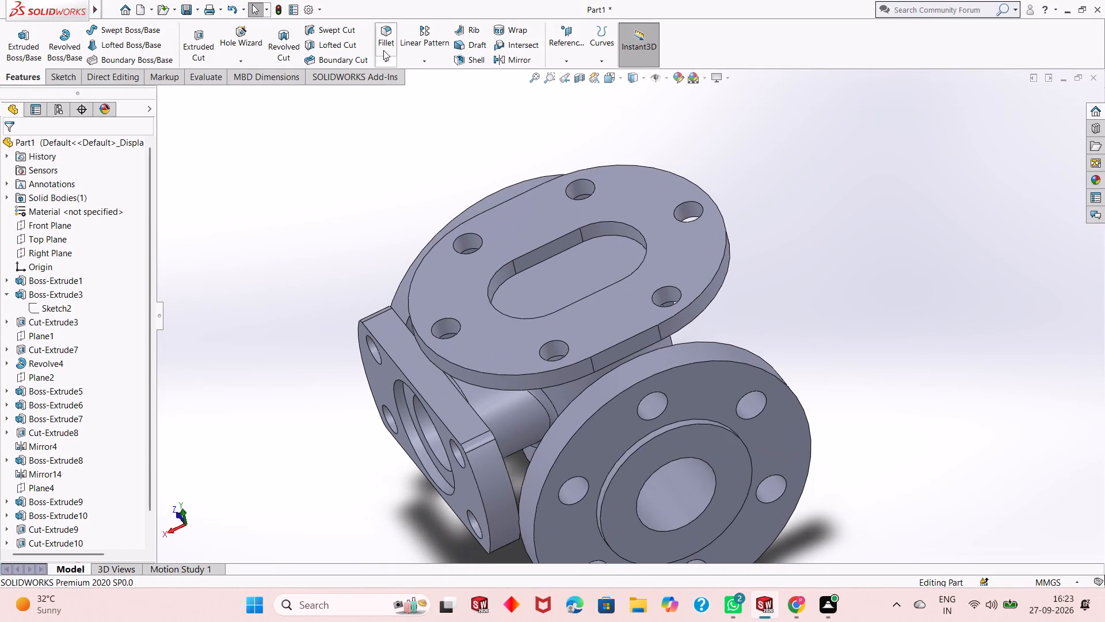
Apply a 2 mm symmetric fillet to the upper rim of the oblong opening in the top flange.
left_click(386, 39)
left_click(542, 248)
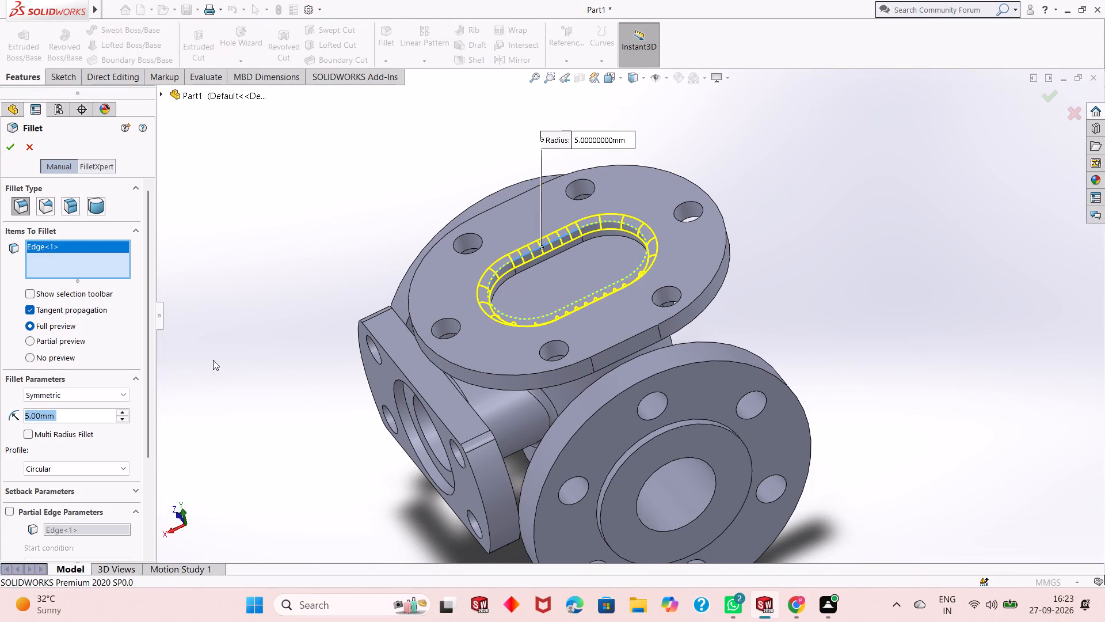
key("2")
key("Return")
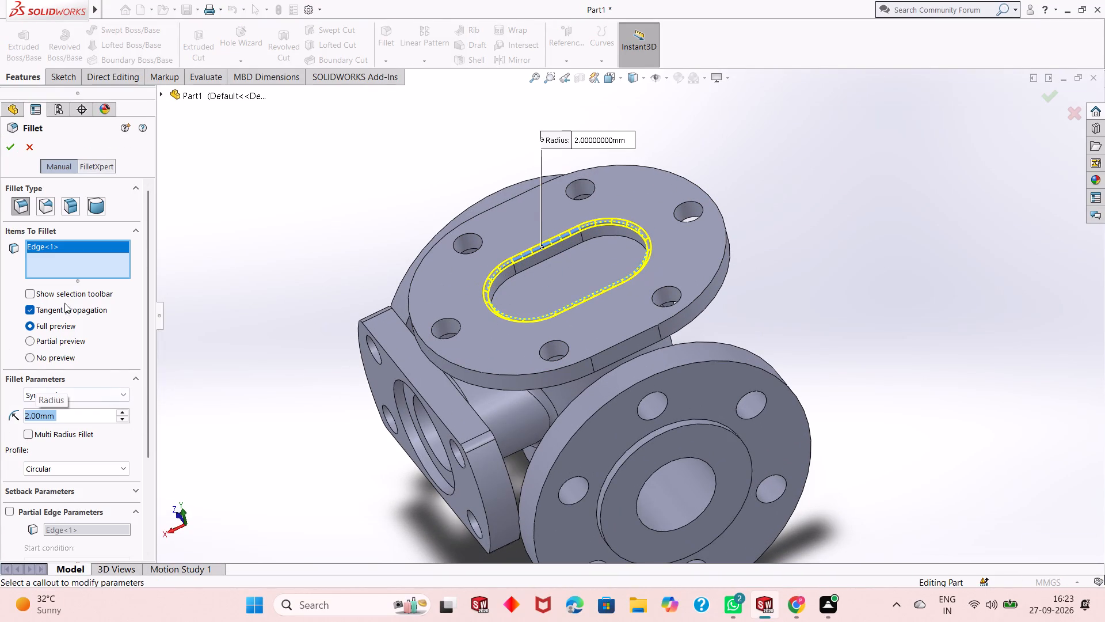
left_click(9, 151)
Section the flanged body along the Front Plane at 0 mm offset to examine its interior.
scroll(592, 299, "up", 1)
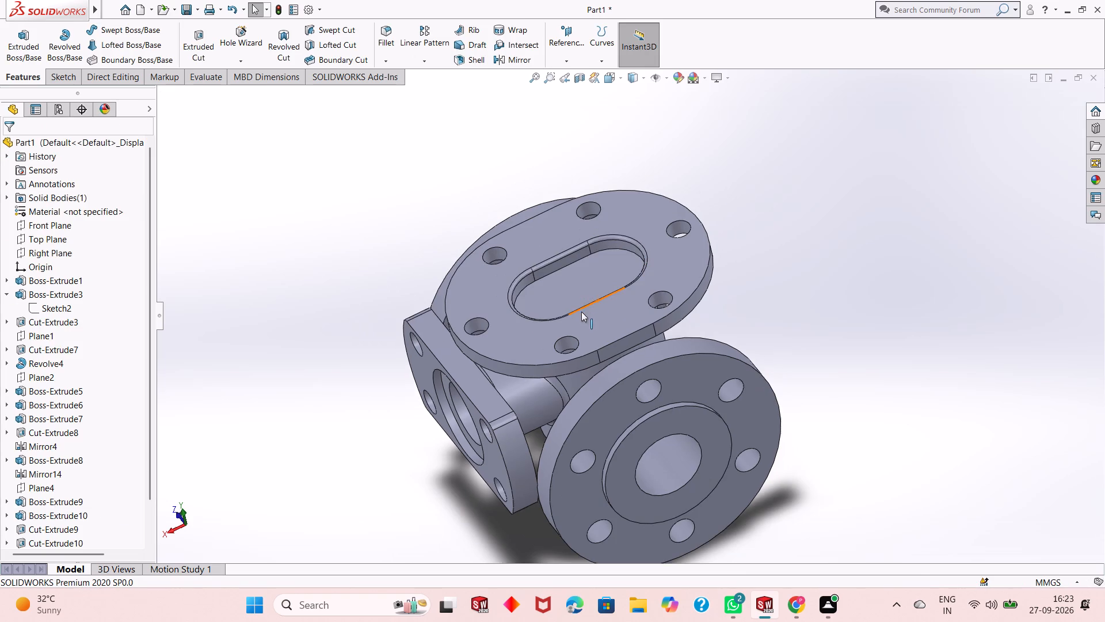
middle_click_drag(581, 313, 600, 262)
scroll(599, 259, "up", 2)
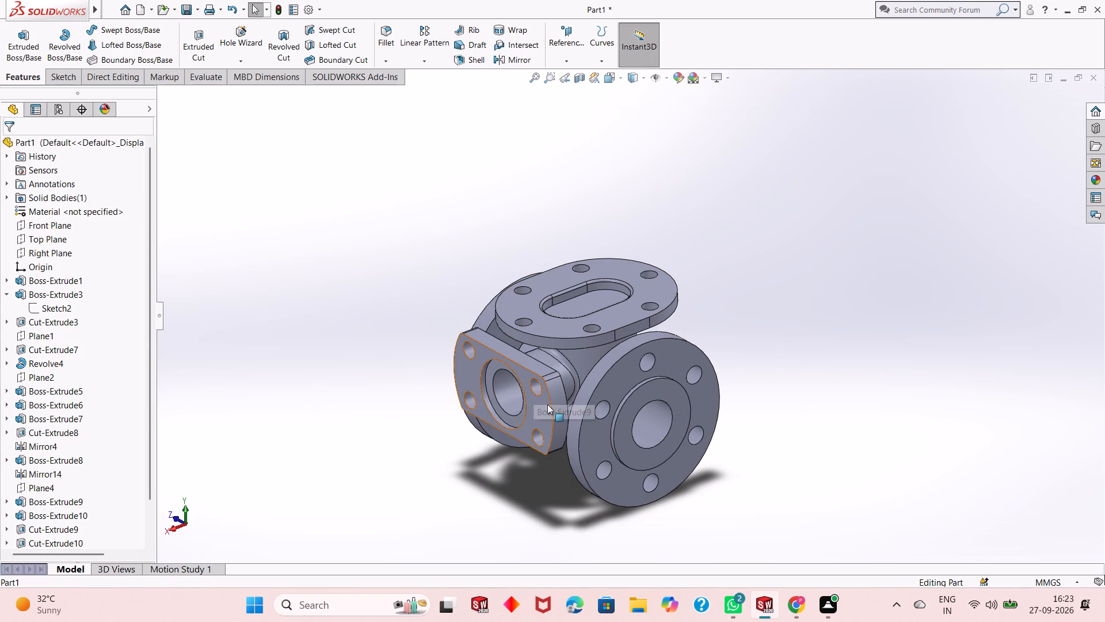
middle_click_drag(596, 403, 610, 366)
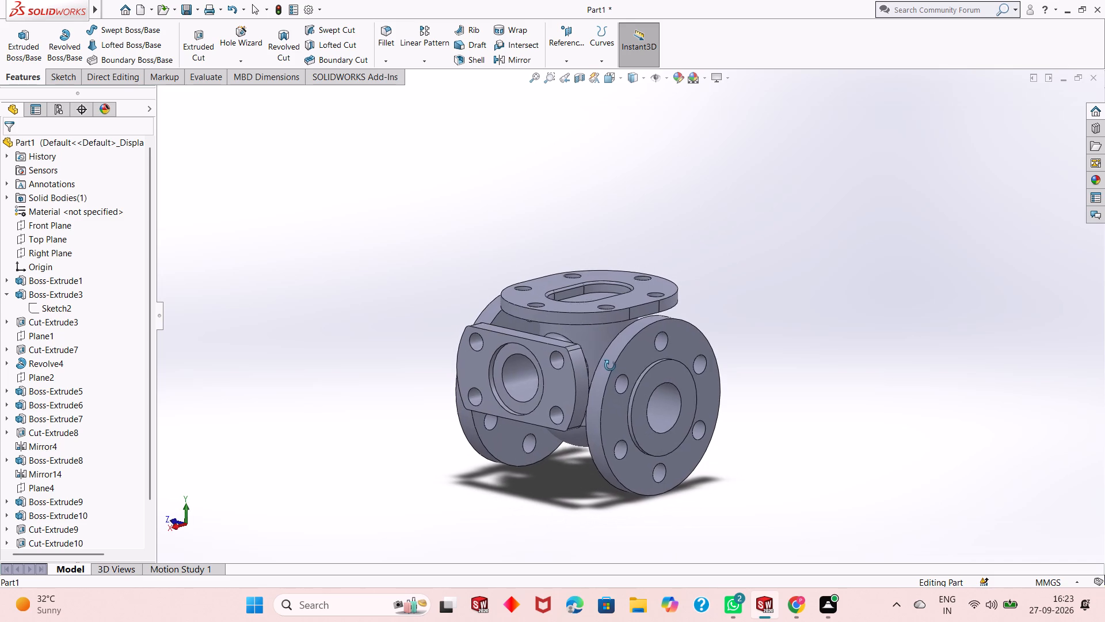
middle_click_drag(610, 366, 611, 366)
left_click(583, 81)
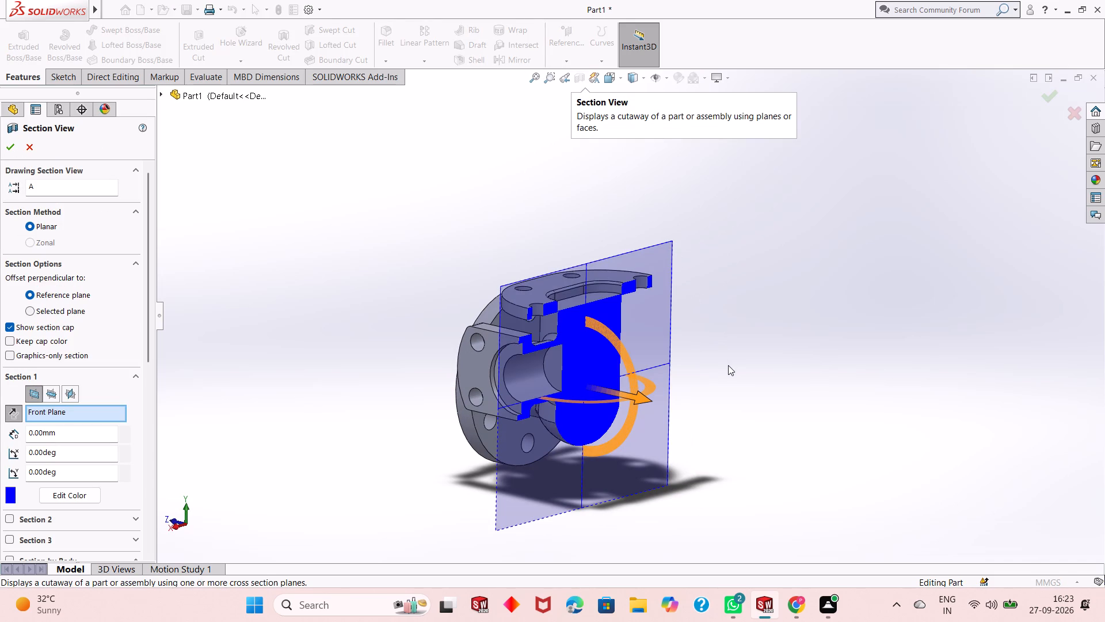
middle_click_drag(728, 365, 718, 364)
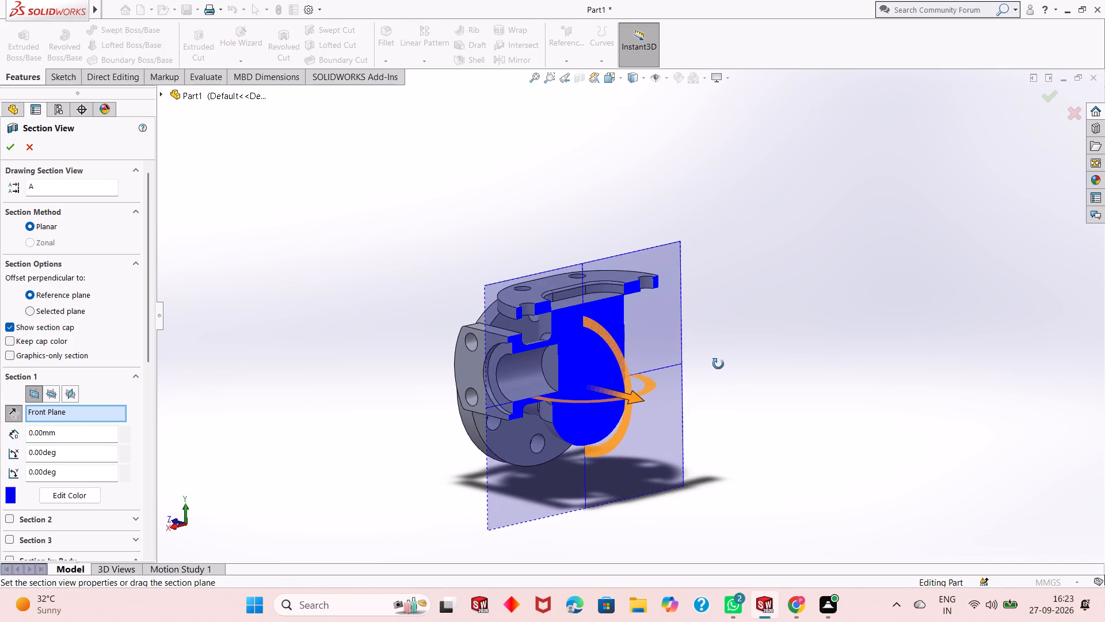
middle_click_drag(718, 364, 688, 363)
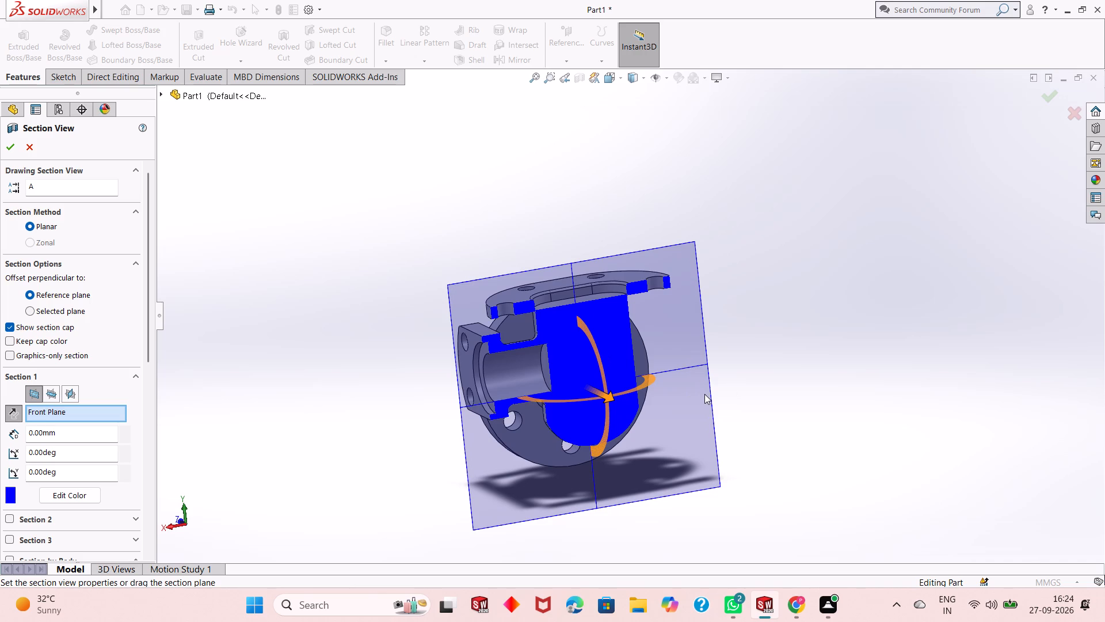
scroll(702, 389, "down", 1)
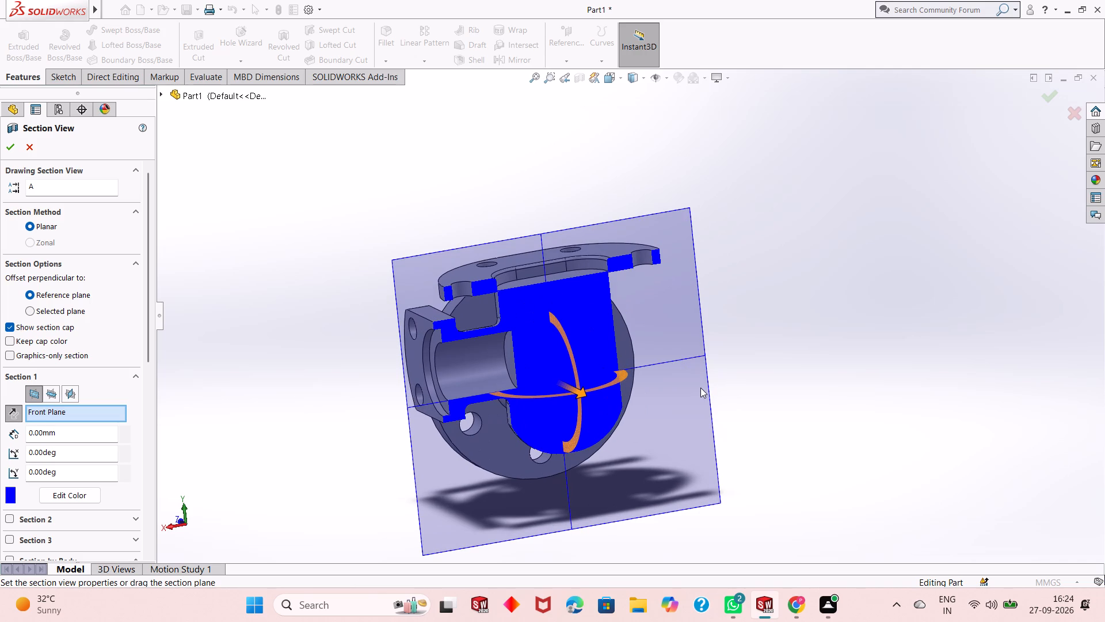
scroll(700, 388, "down", 1)
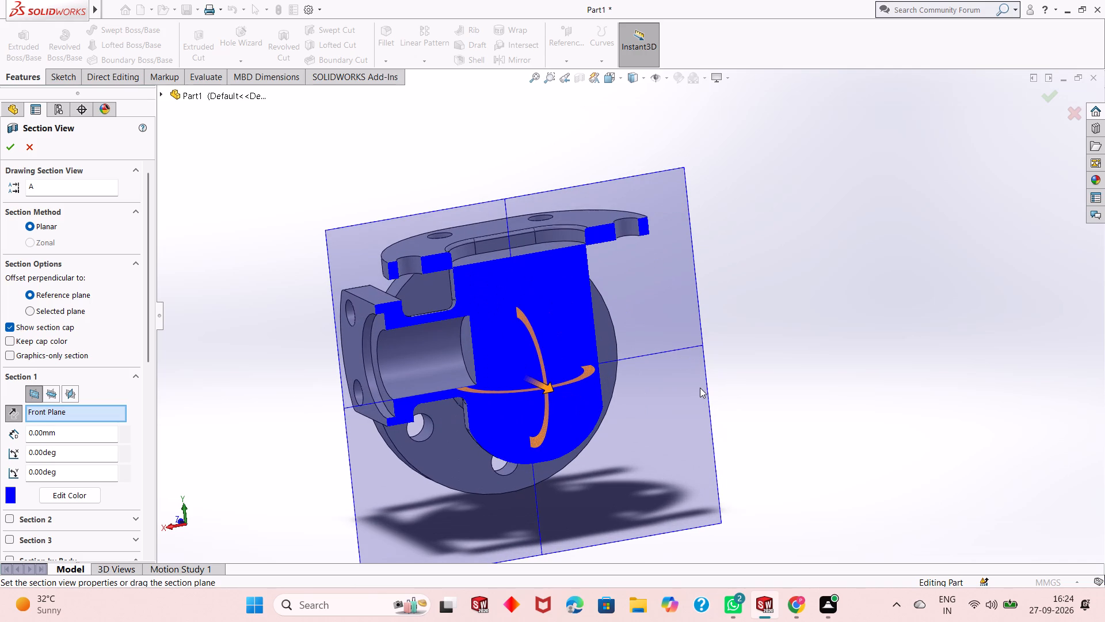
scroll(700, 388, "down", 1)
scroll(700, 388, "up", 1)
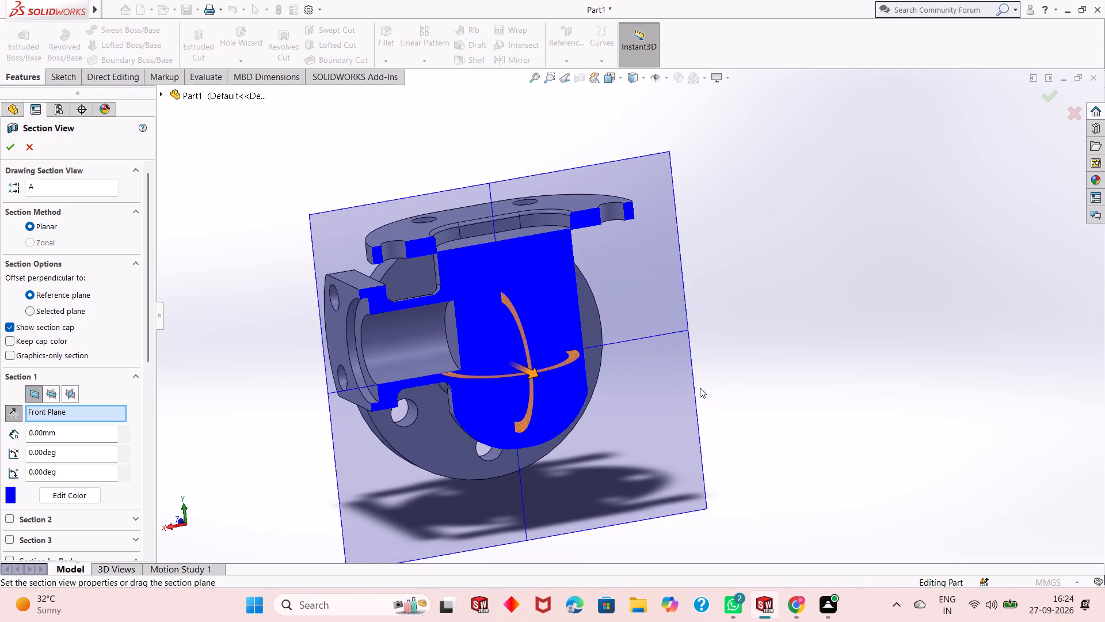
left_click(10, 154)
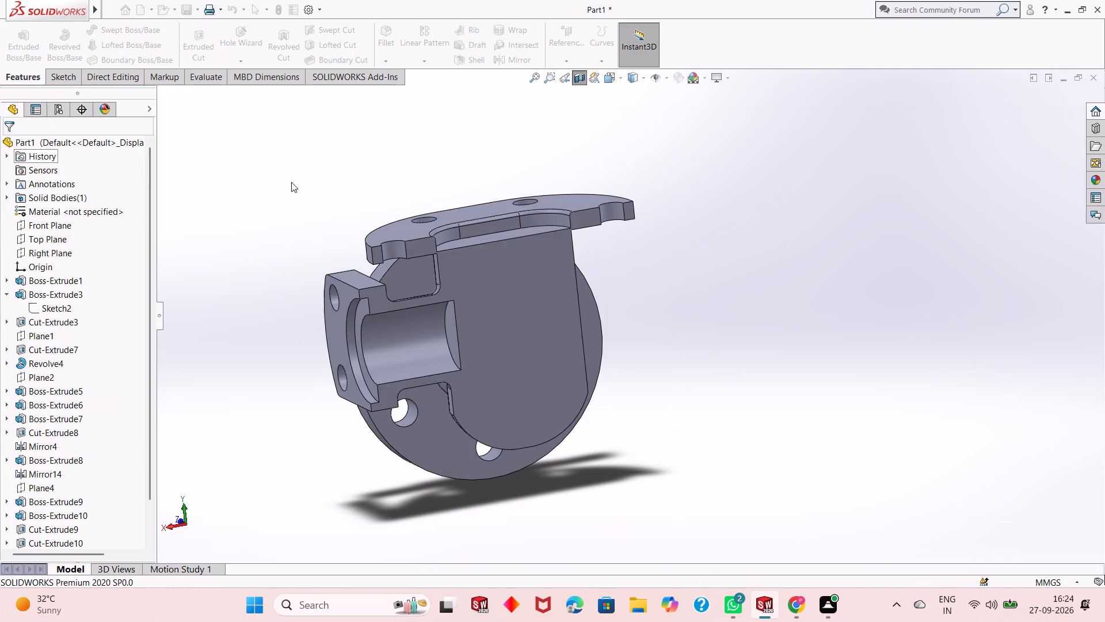
Create a reference plane parallel to the Front Plane at an offset of 0 mm.
middle_click_drag(647, 337, 645, 367)
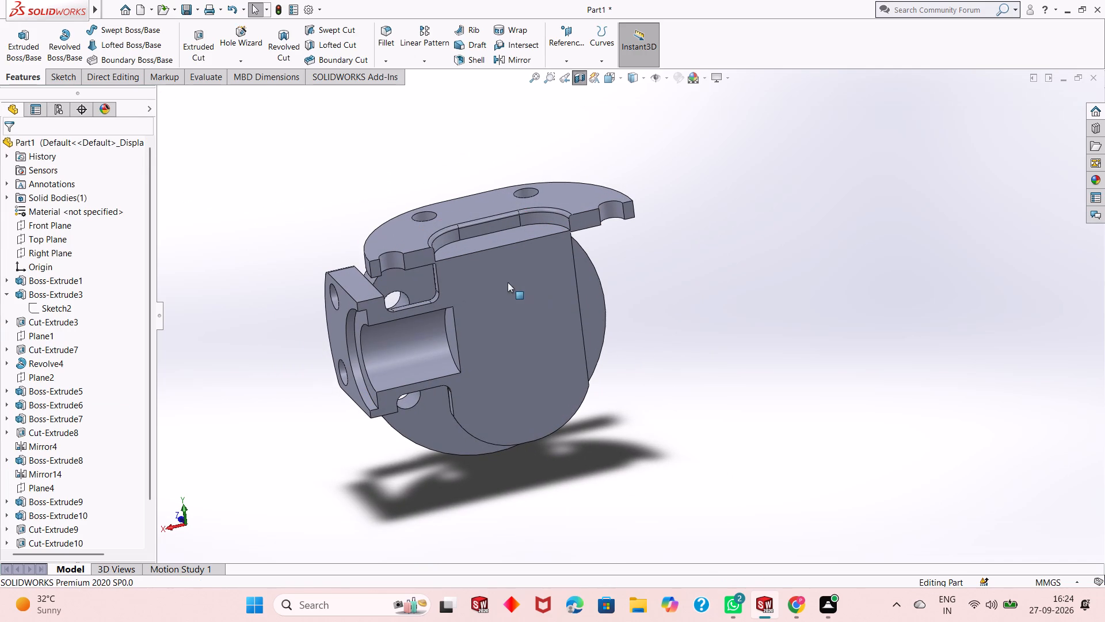
left_click(516, 311)
key("Escape")
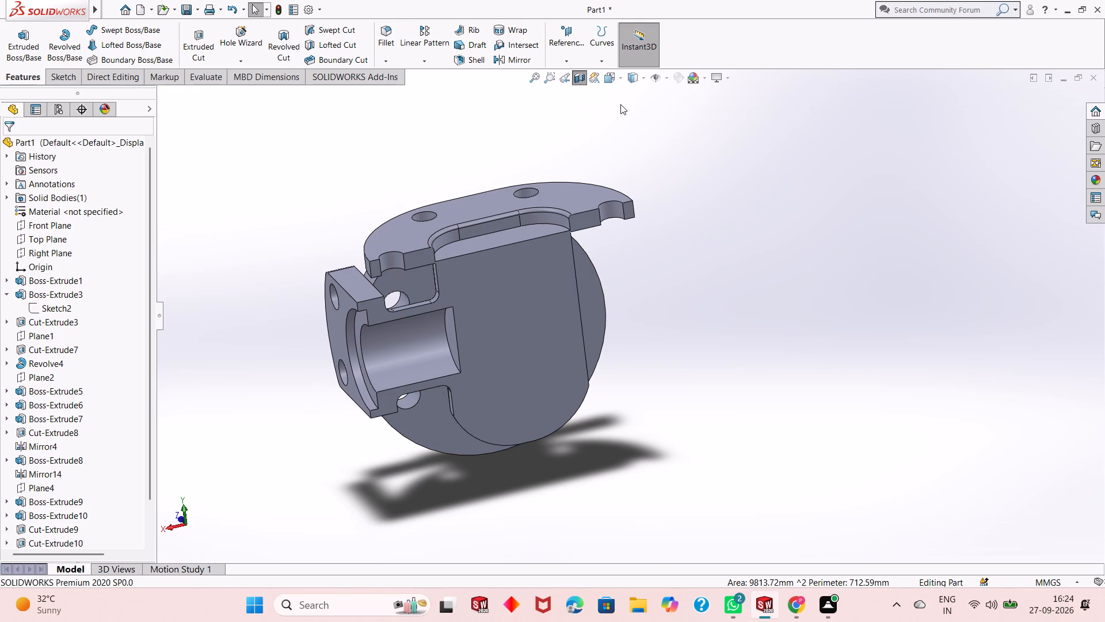
left_click(560, 63)
left_click(582, 75)
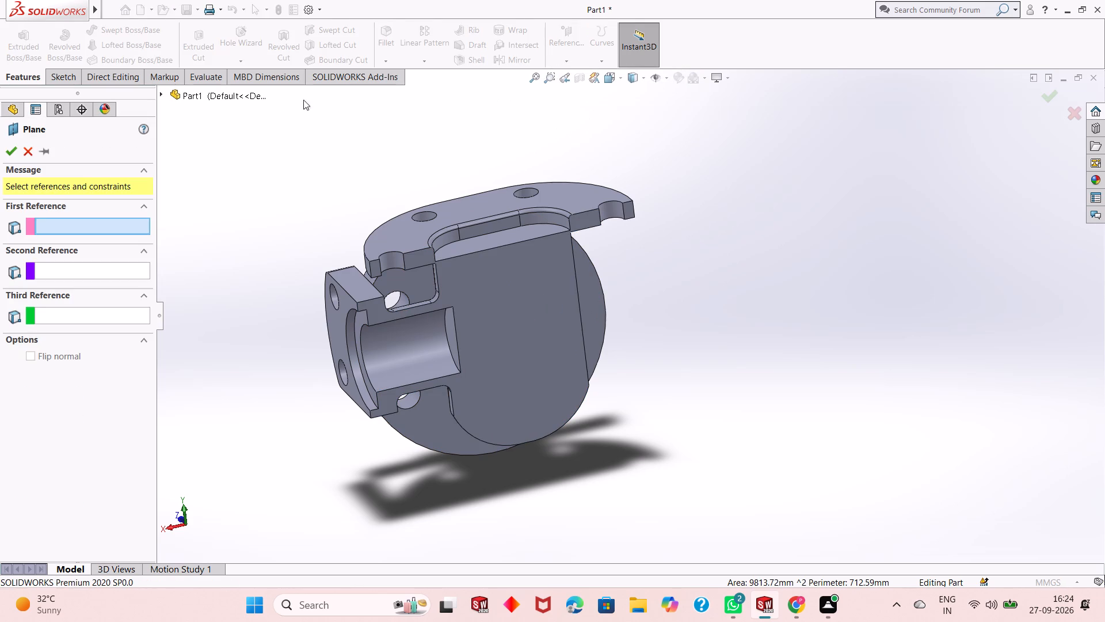
left_click(166, 93)
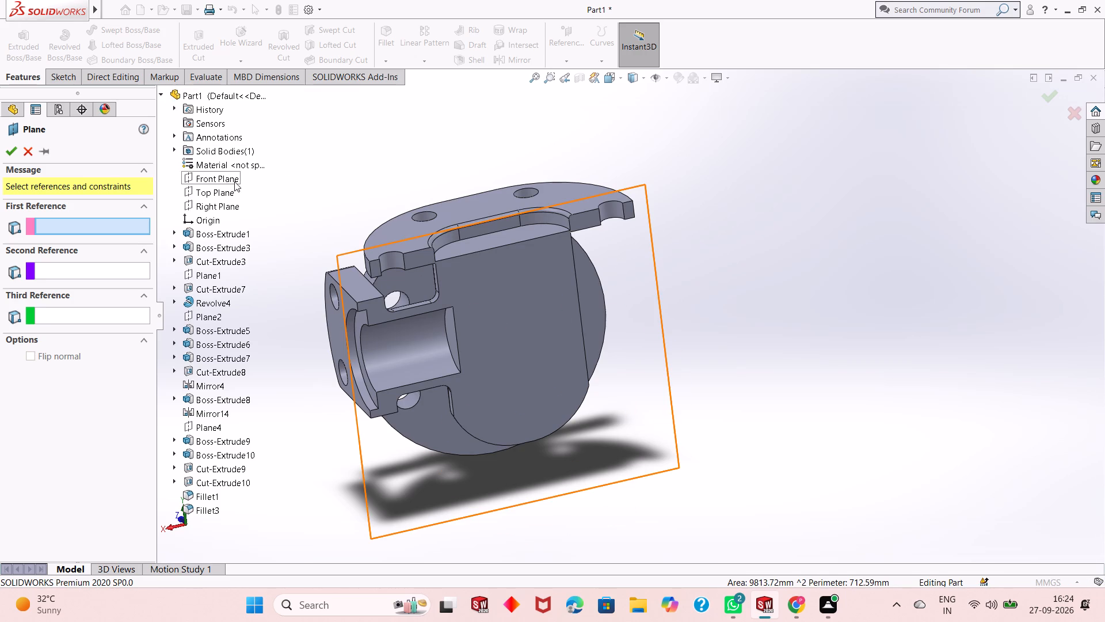
left_click(232, 182)
middle_click_drag(678, 329, 688, 325)
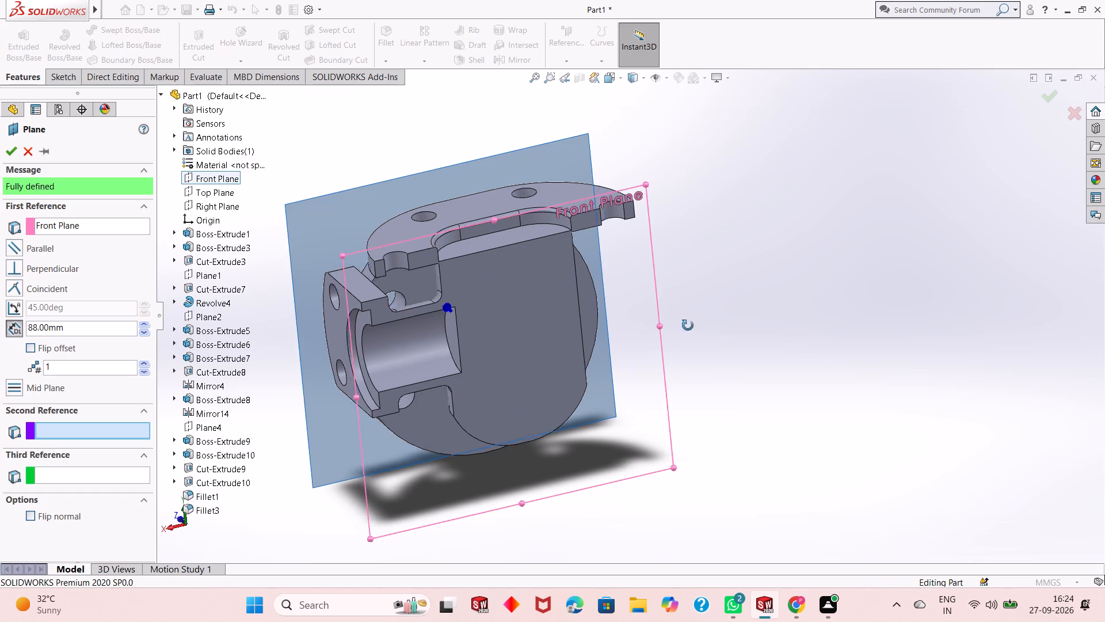
middle_click_drag(688, 325, 763, 299)
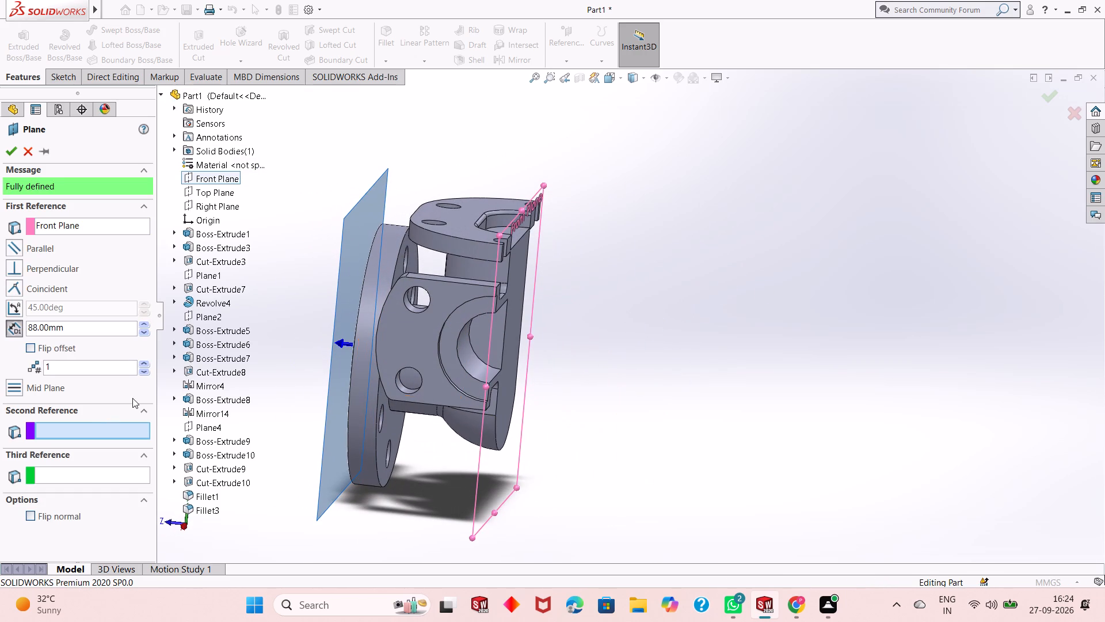
double_click(89, 324)
key("0")
key("Return")
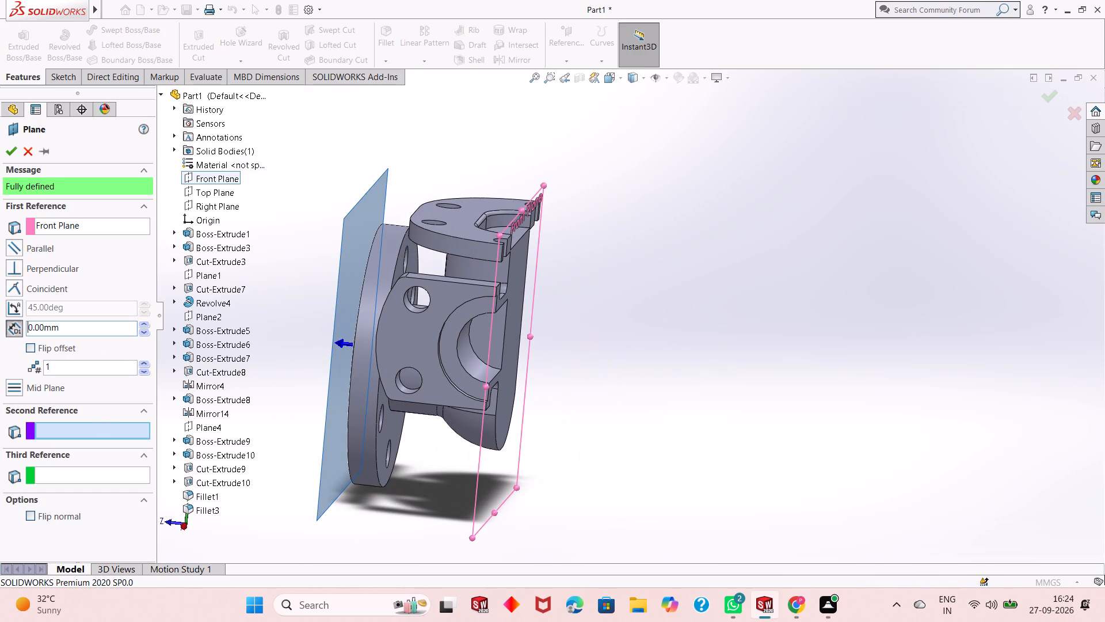
left_click(3, 147)
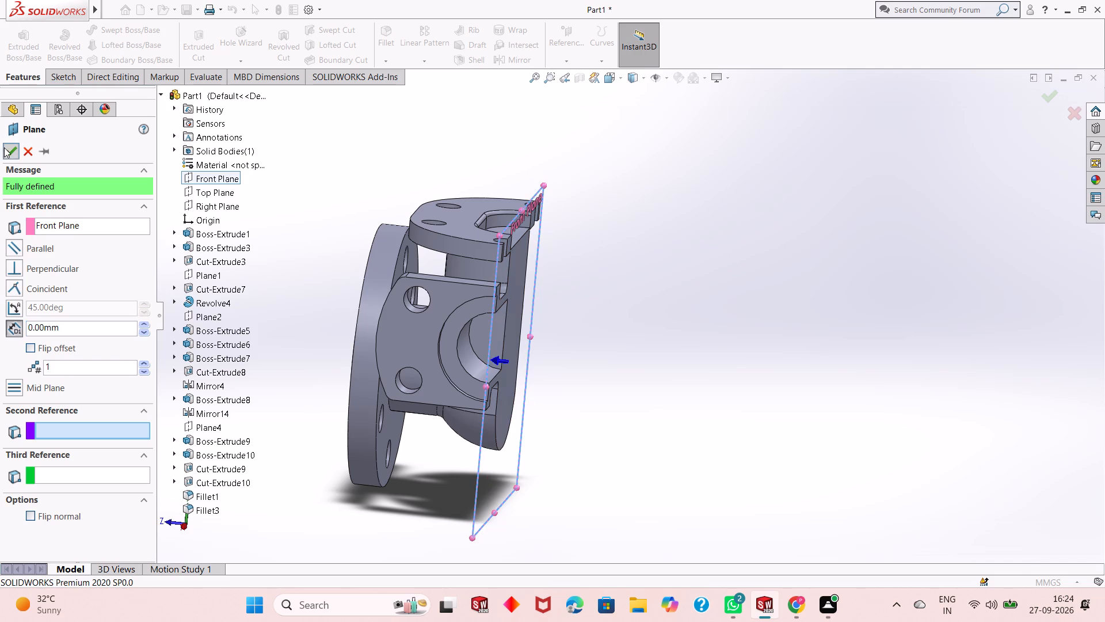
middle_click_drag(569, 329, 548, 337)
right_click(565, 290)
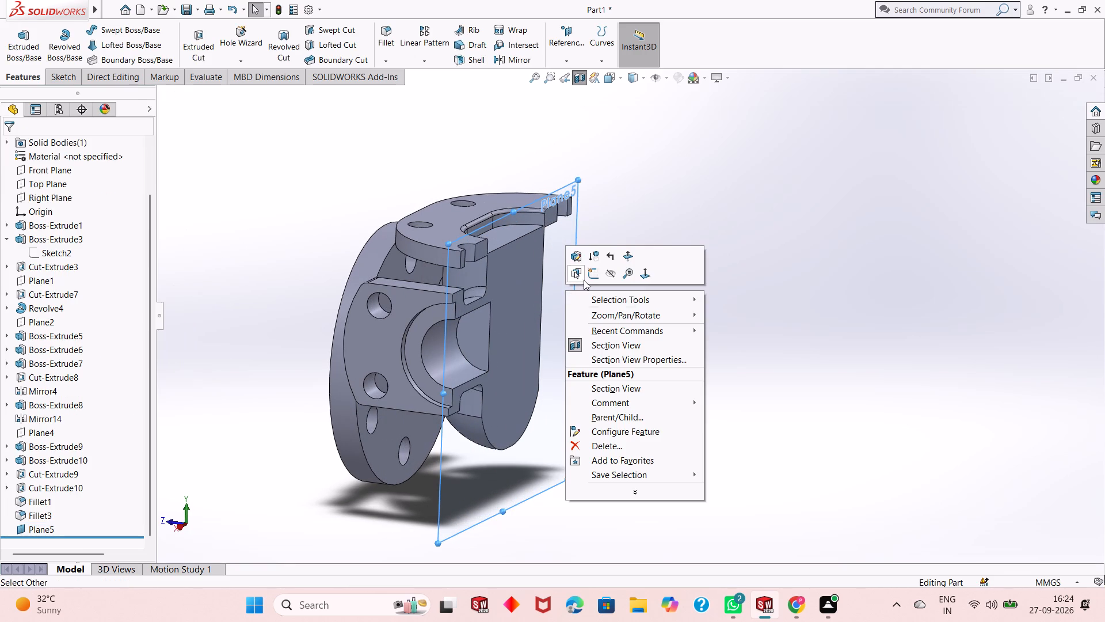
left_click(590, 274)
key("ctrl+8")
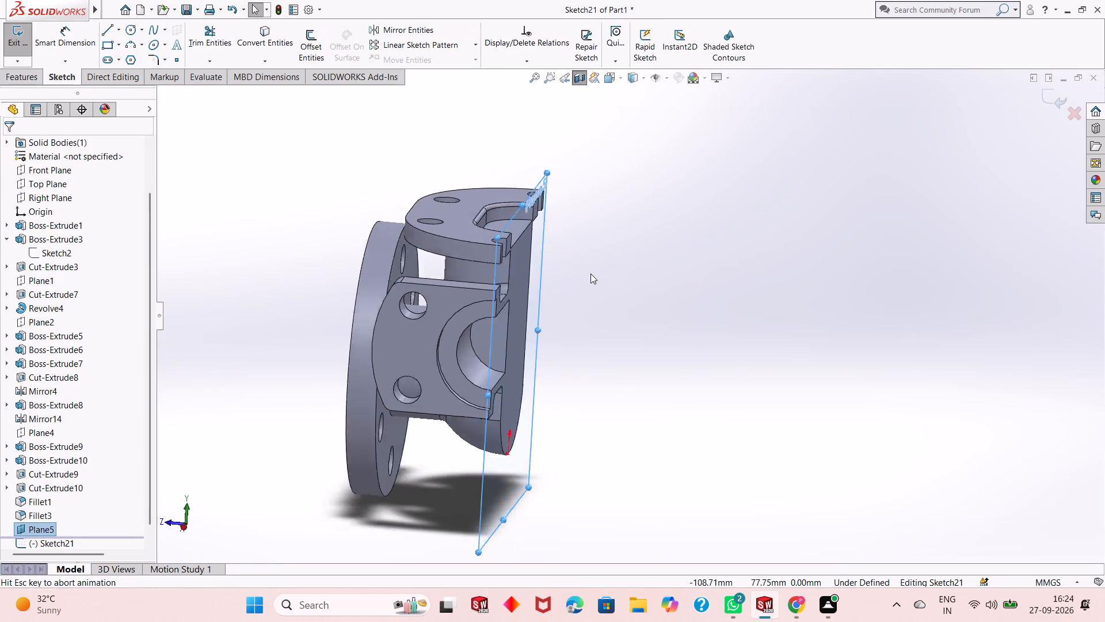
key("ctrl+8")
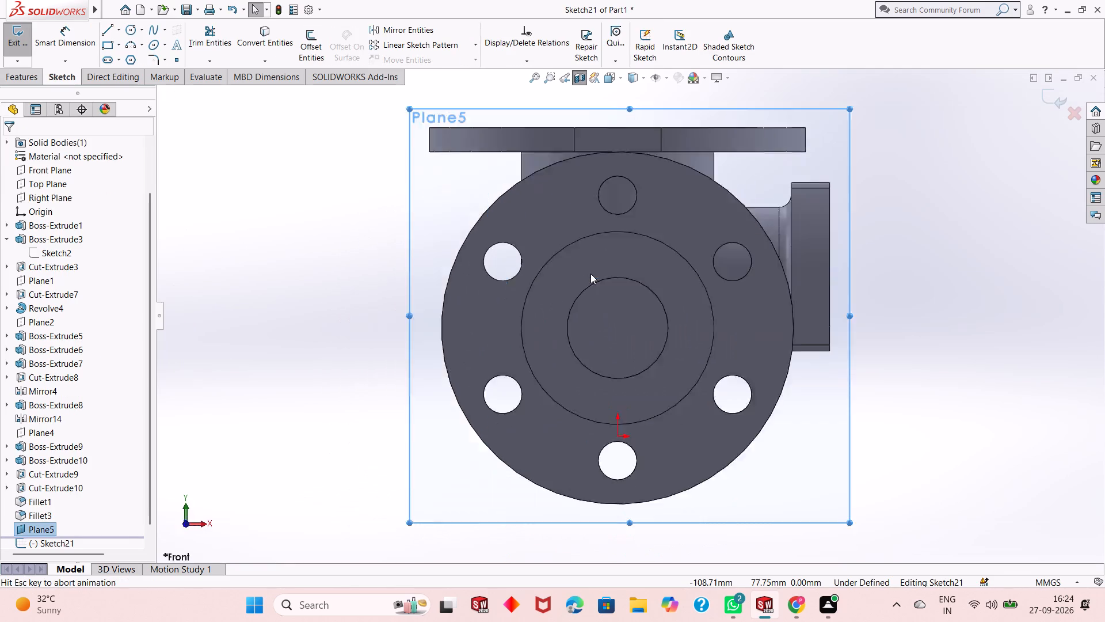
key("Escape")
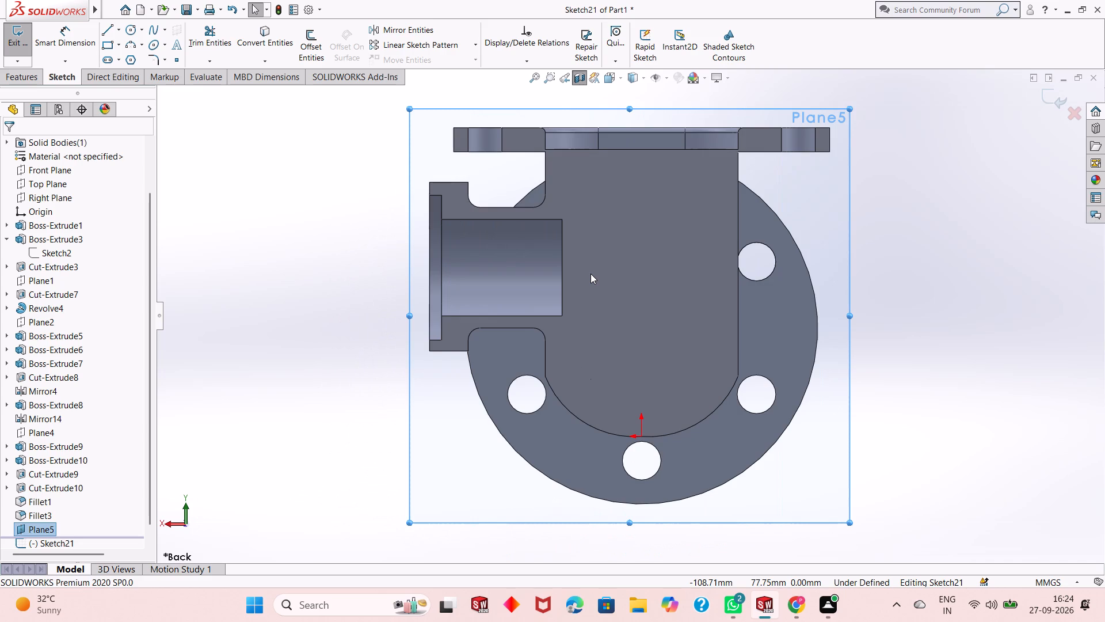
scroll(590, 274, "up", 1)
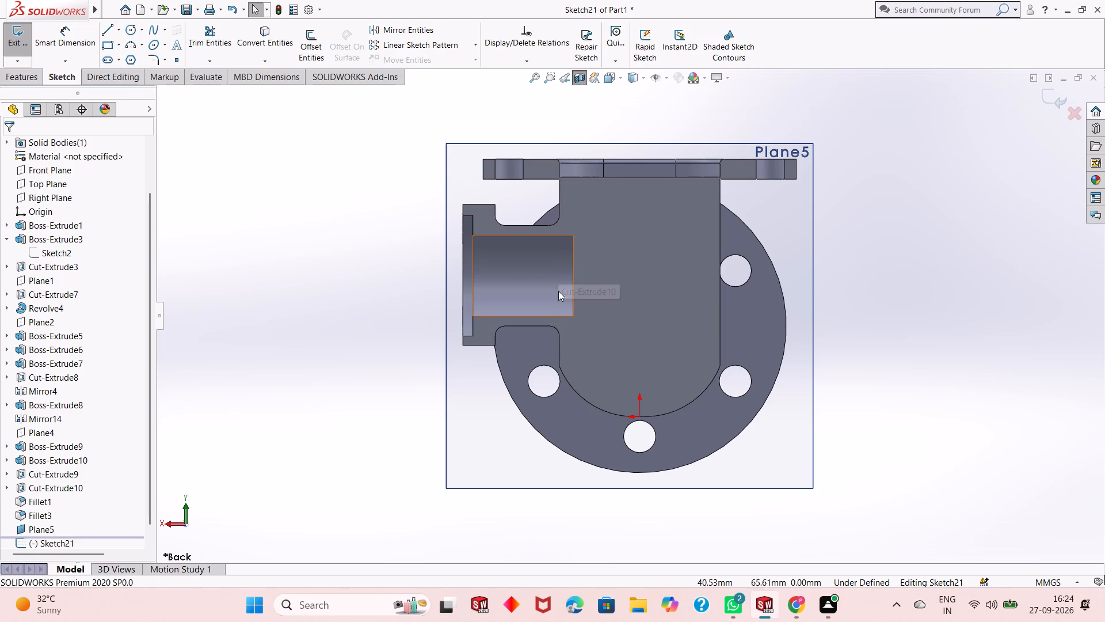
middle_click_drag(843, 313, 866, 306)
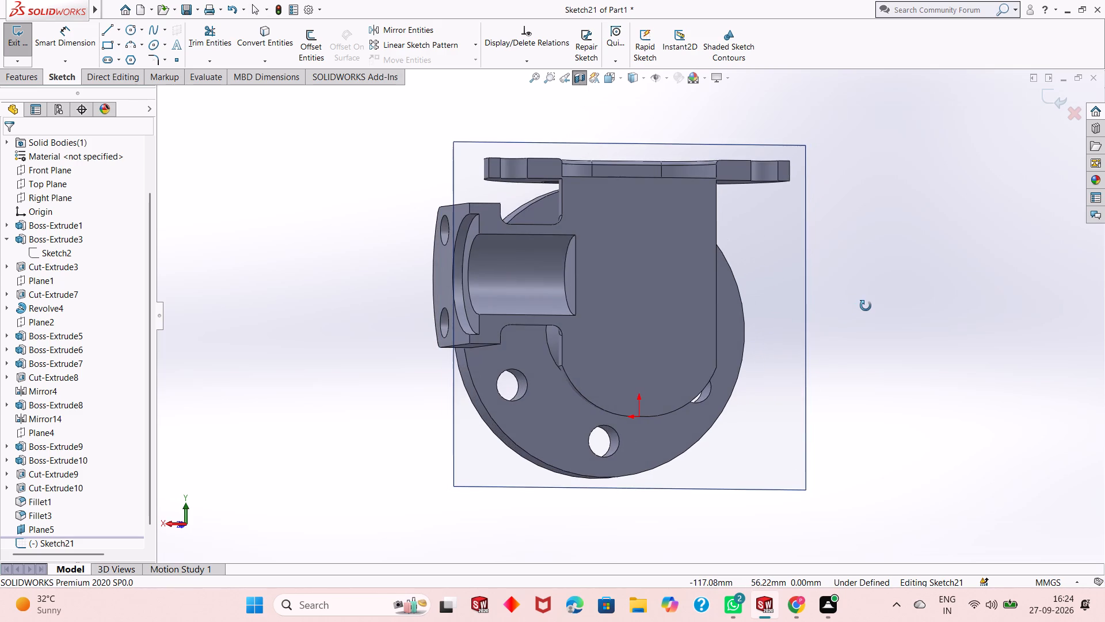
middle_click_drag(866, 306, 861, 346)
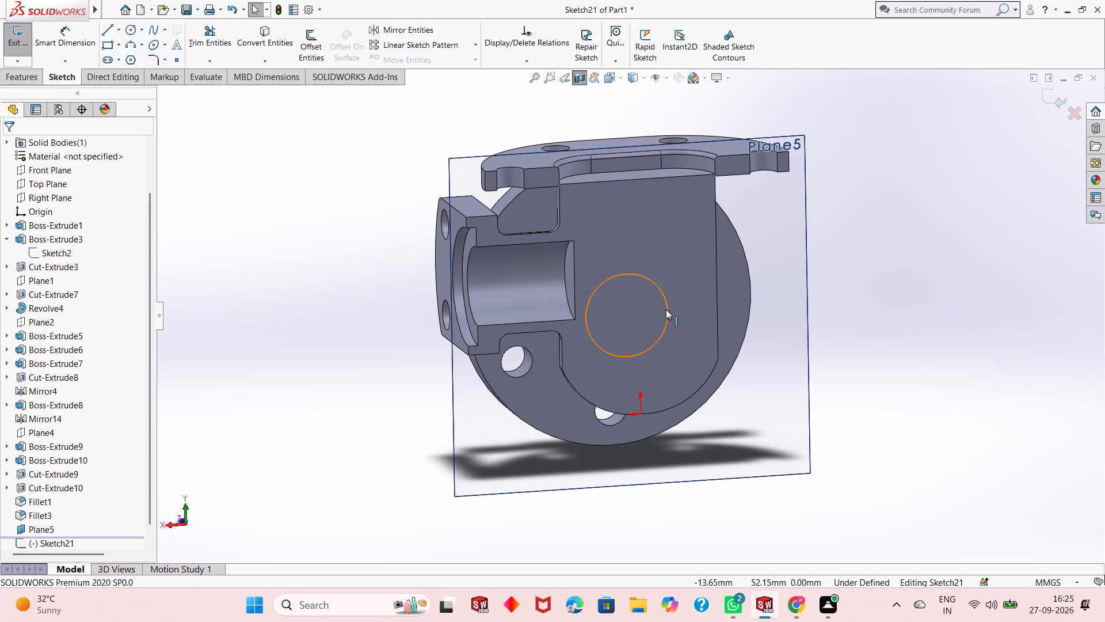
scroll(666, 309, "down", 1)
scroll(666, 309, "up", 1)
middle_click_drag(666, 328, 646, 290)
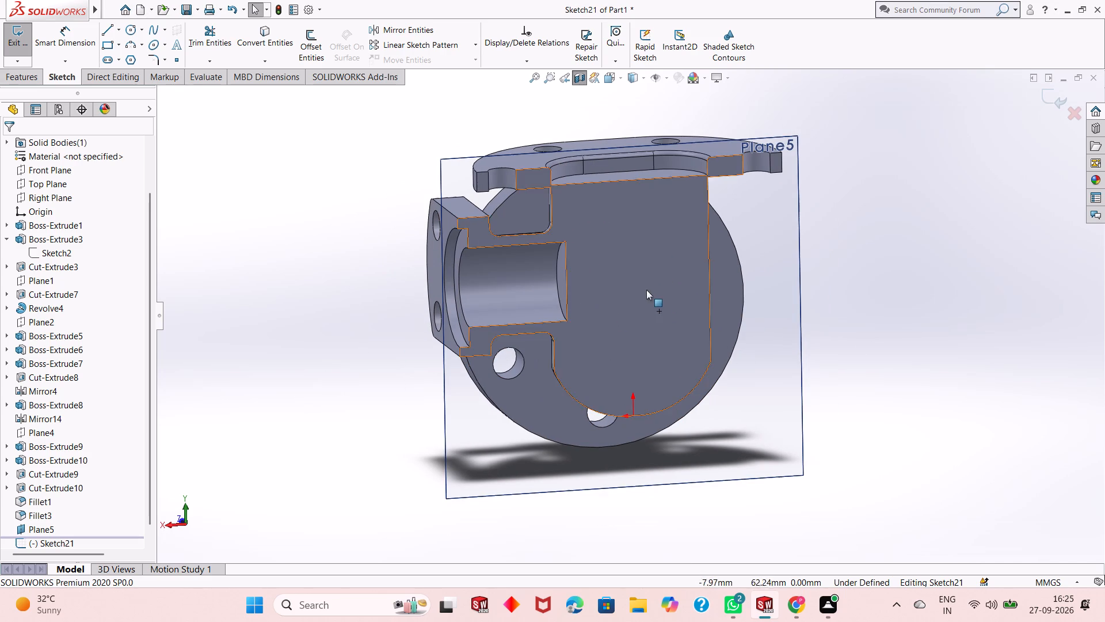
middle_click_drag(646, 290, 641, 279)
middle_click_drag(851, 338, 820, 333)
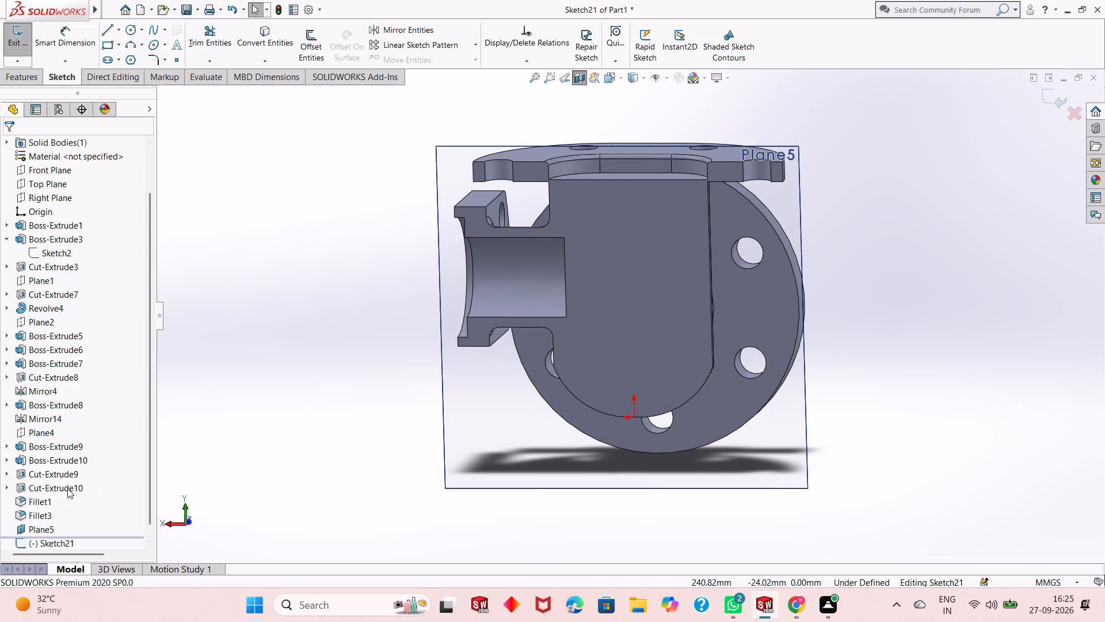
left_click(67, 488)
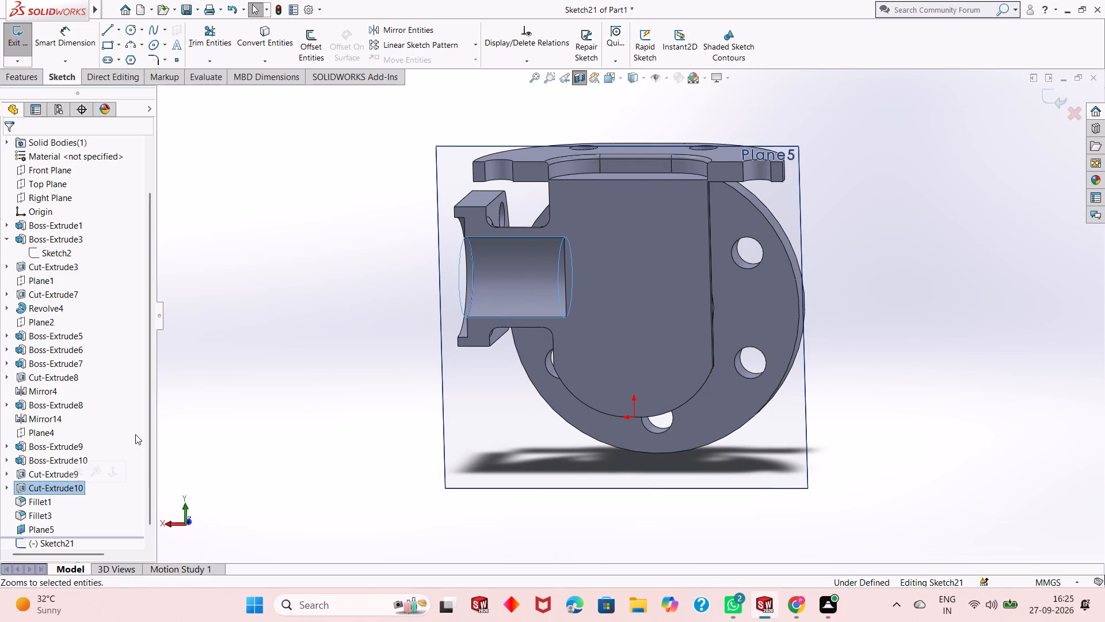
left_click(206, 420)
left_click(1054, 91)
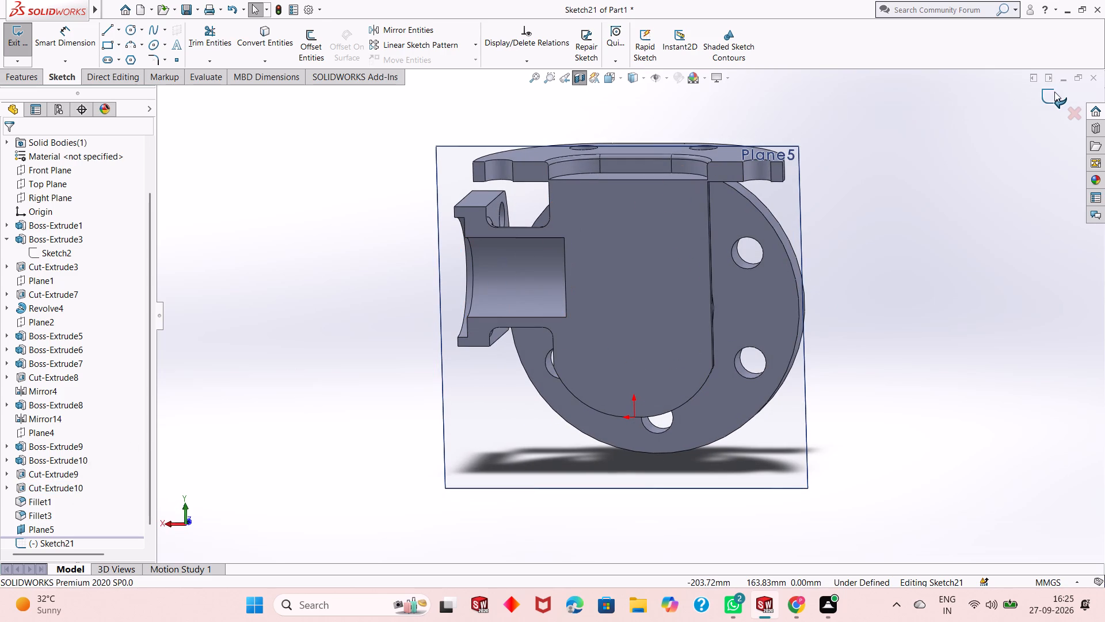
Set the blind depth of the cylindrical bore cut through the side flange and its neck to 43 mm.
left_click(62, 488)
left_click(73, 454)
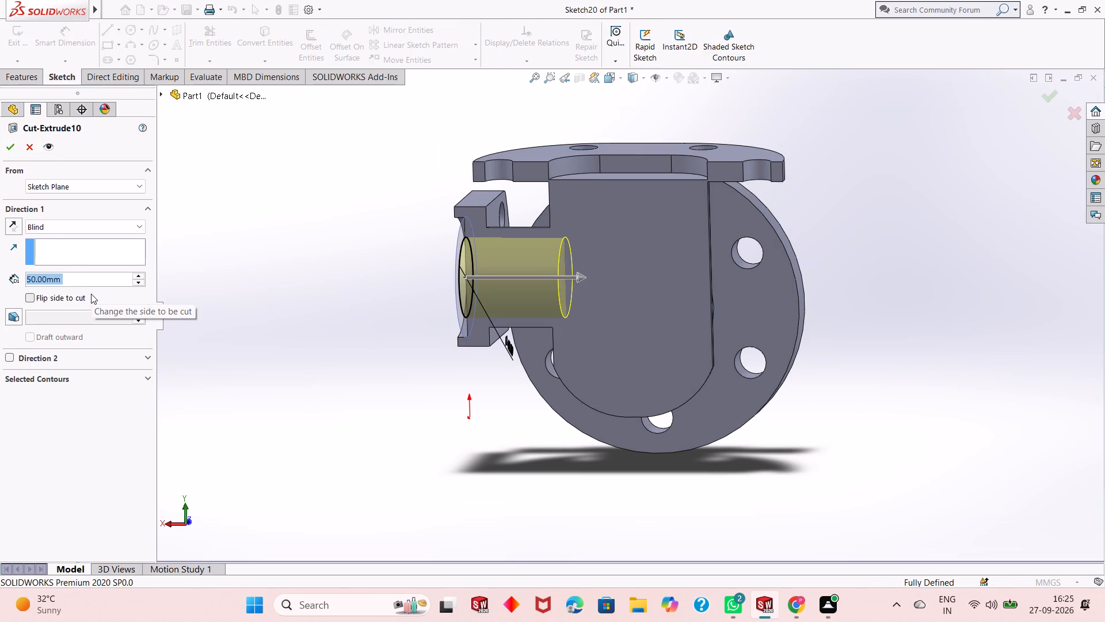
type("50")
key("Return")
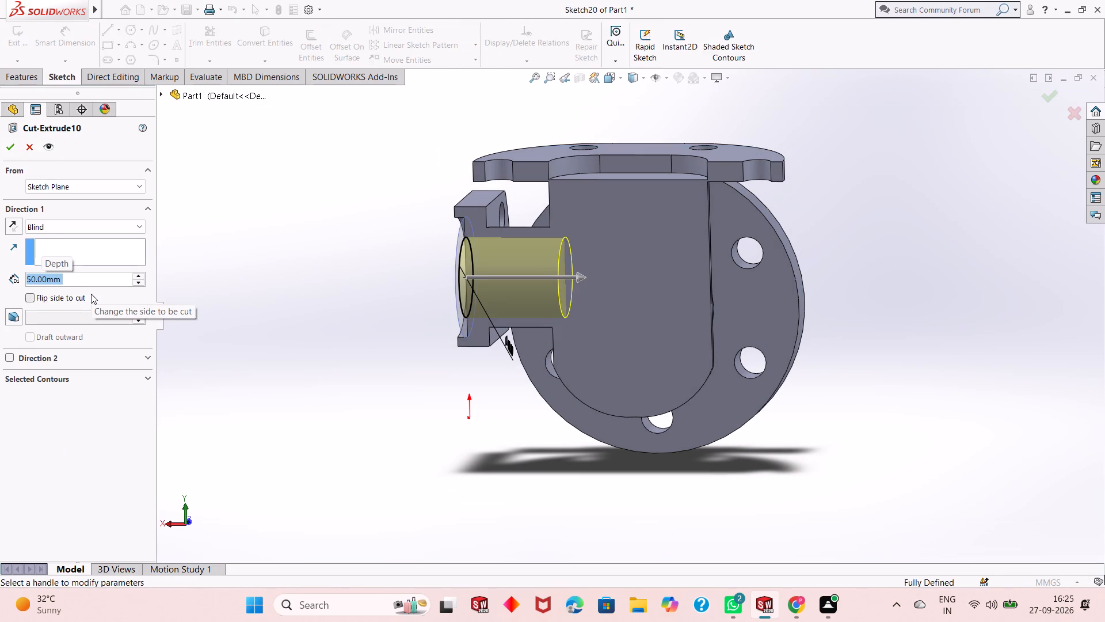
type("48")
key("Return")
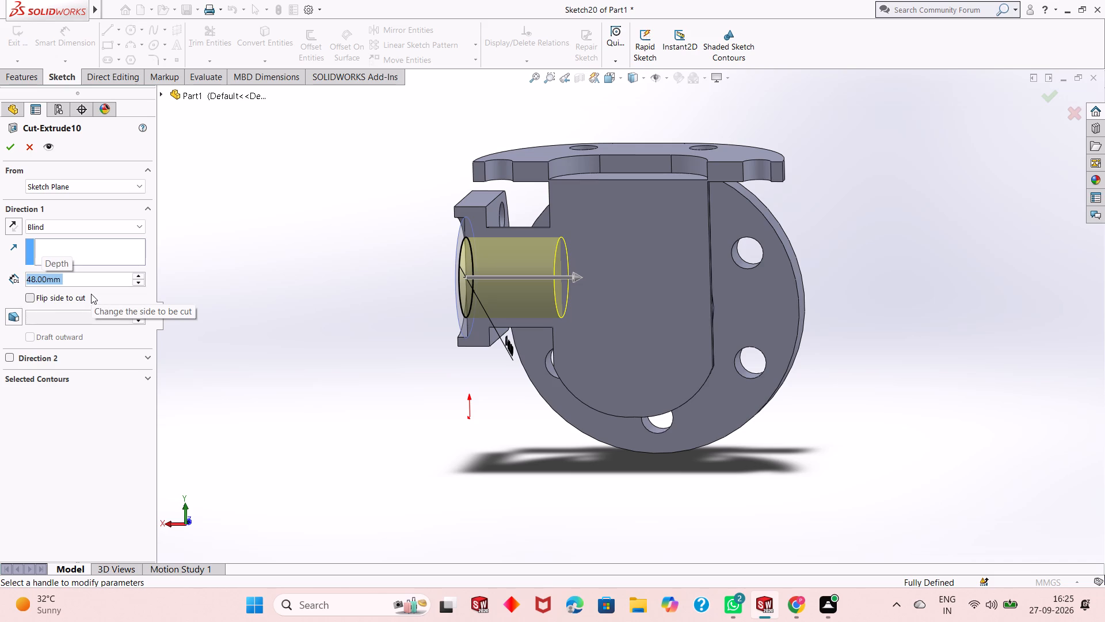
type("40")
key("Return")
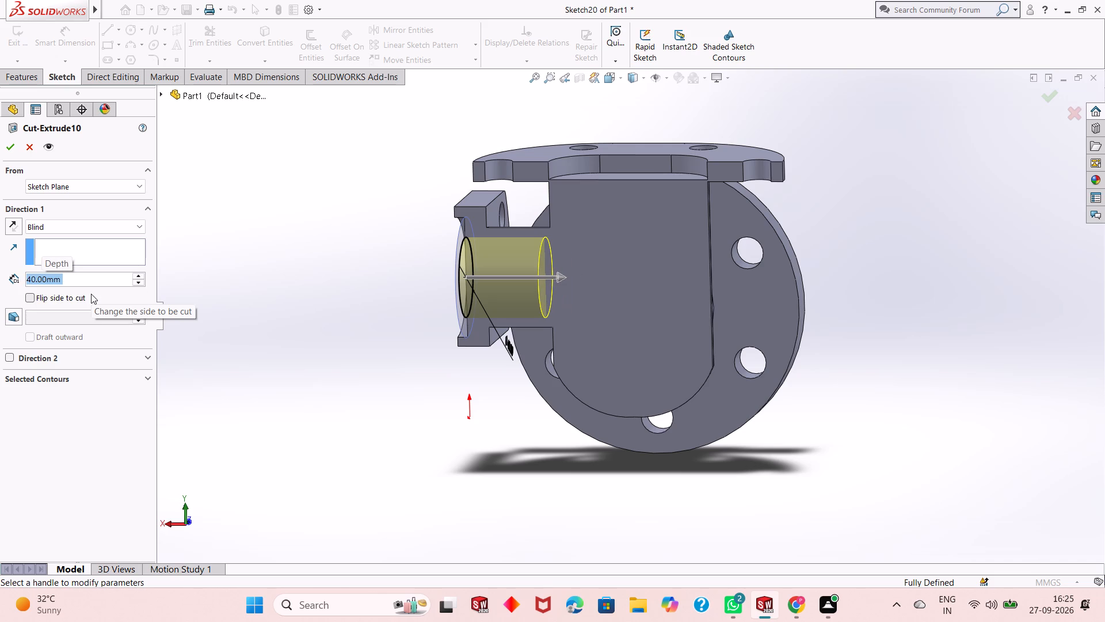
middle_click_drag(485, 303, 494, 301)
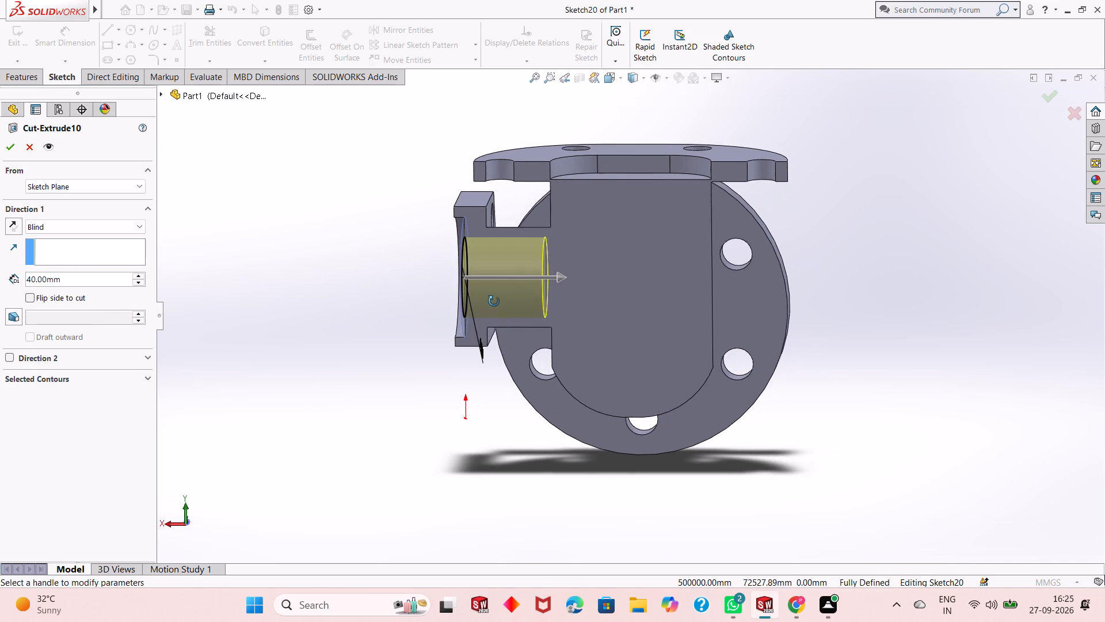
middle_click_drag(494, 301, 497, 297)
double_click(106, 278)
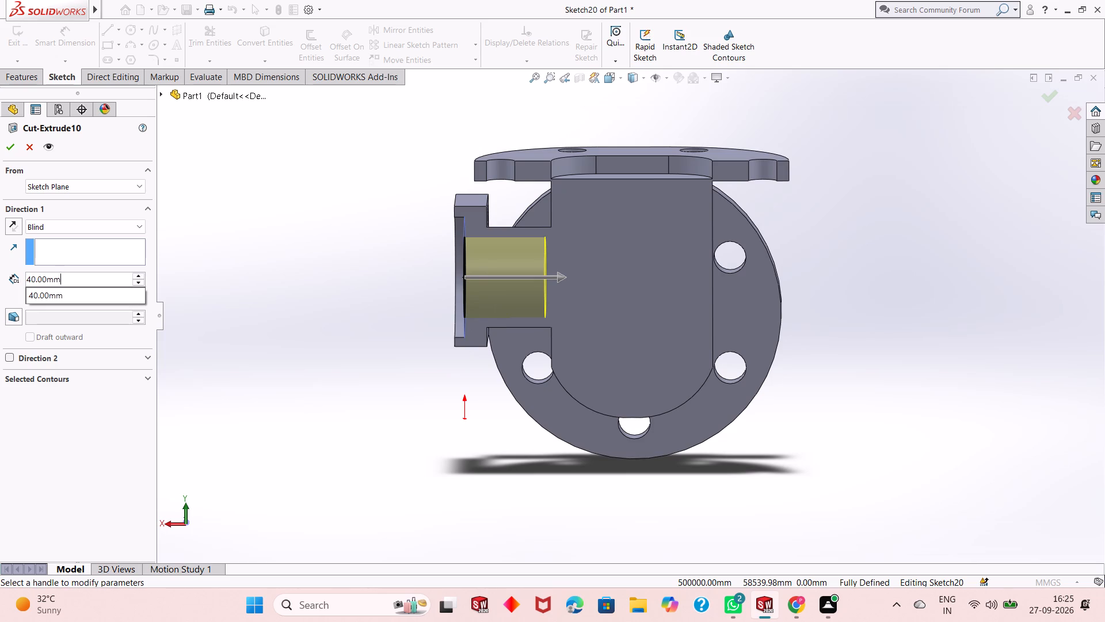
type("42")
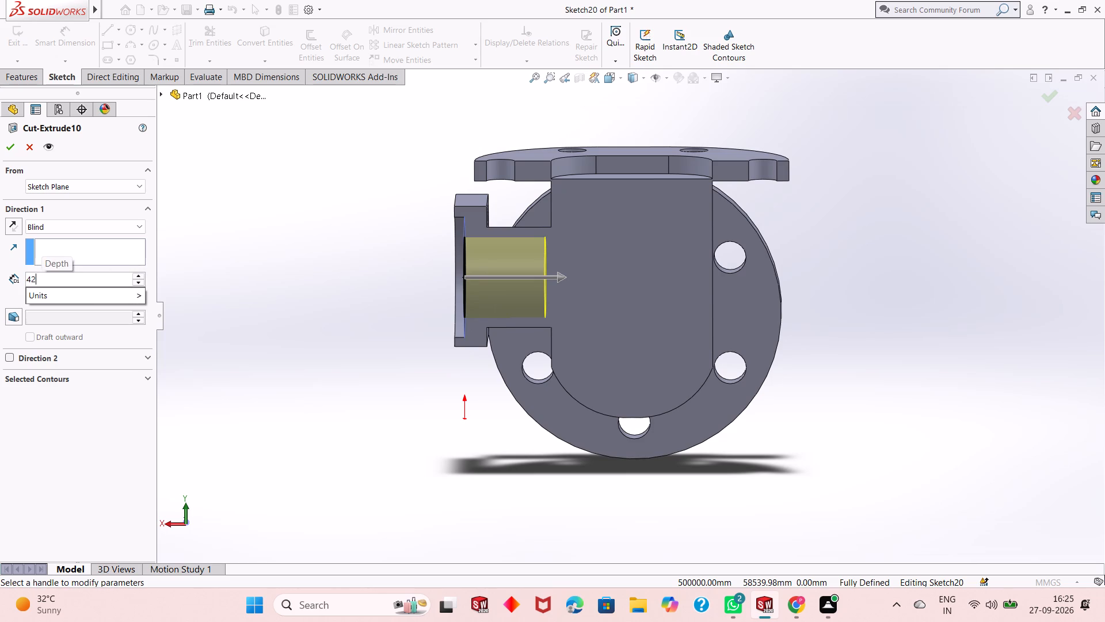
key("Return")
type("43")
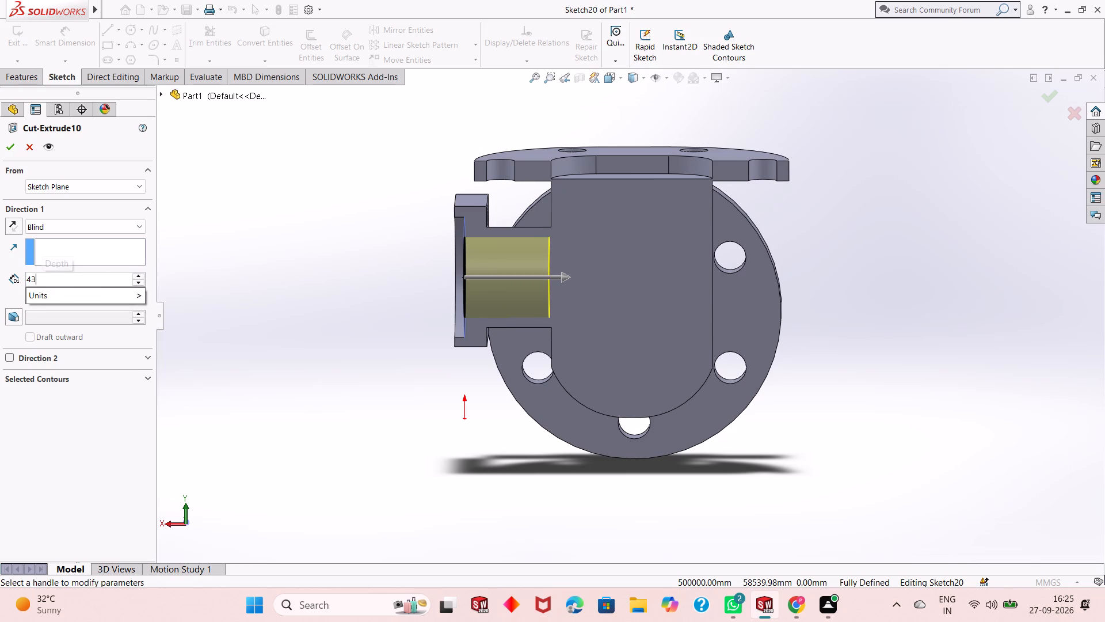
key("Return")
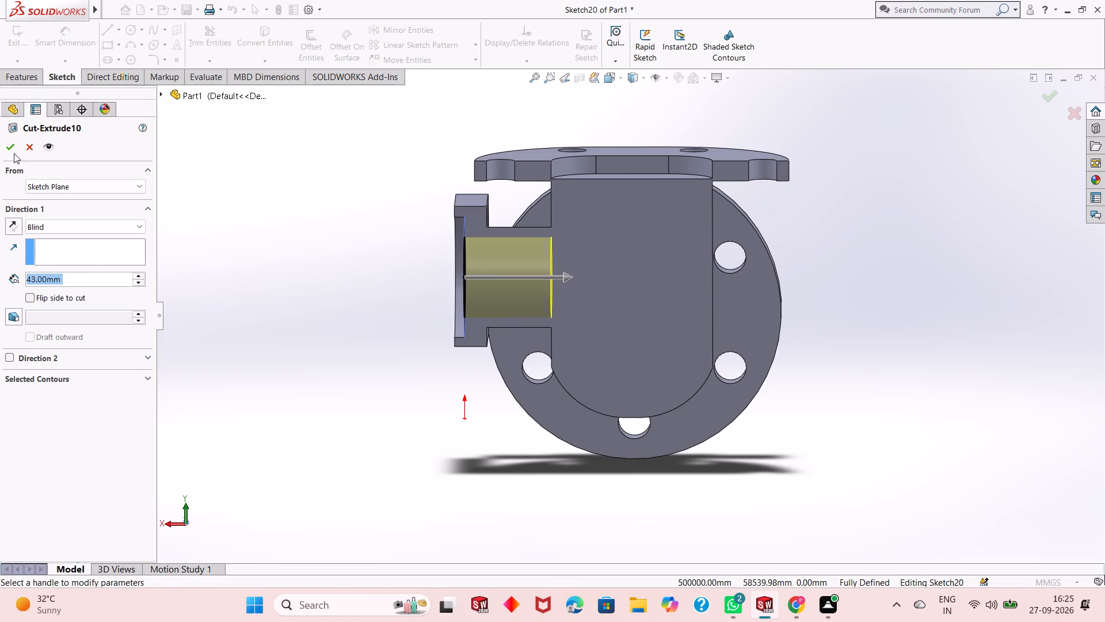
left_click(16, 149)
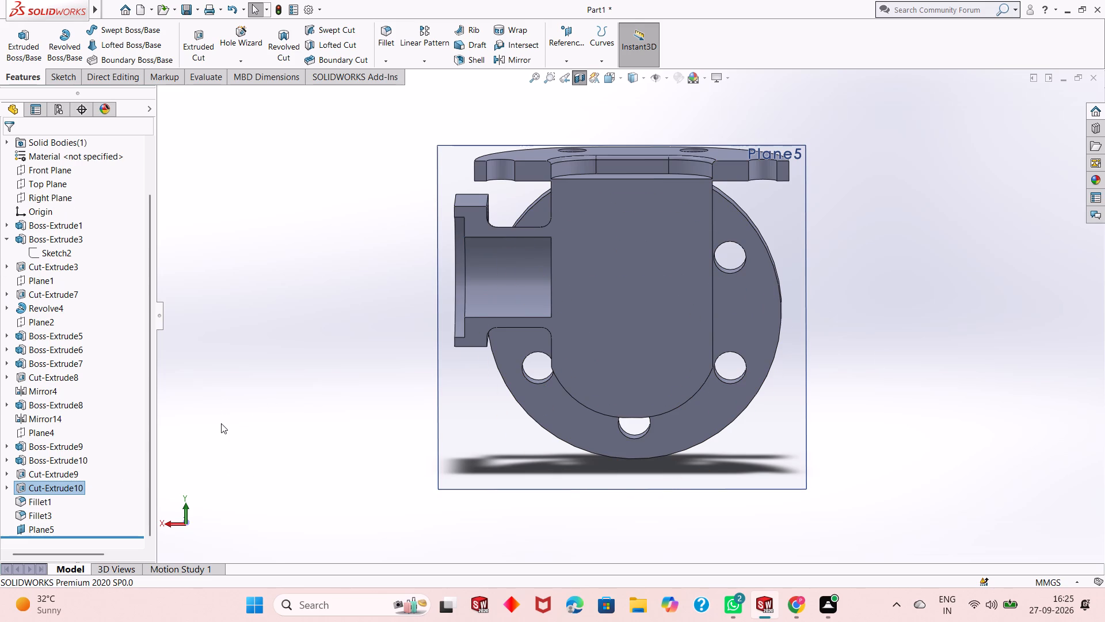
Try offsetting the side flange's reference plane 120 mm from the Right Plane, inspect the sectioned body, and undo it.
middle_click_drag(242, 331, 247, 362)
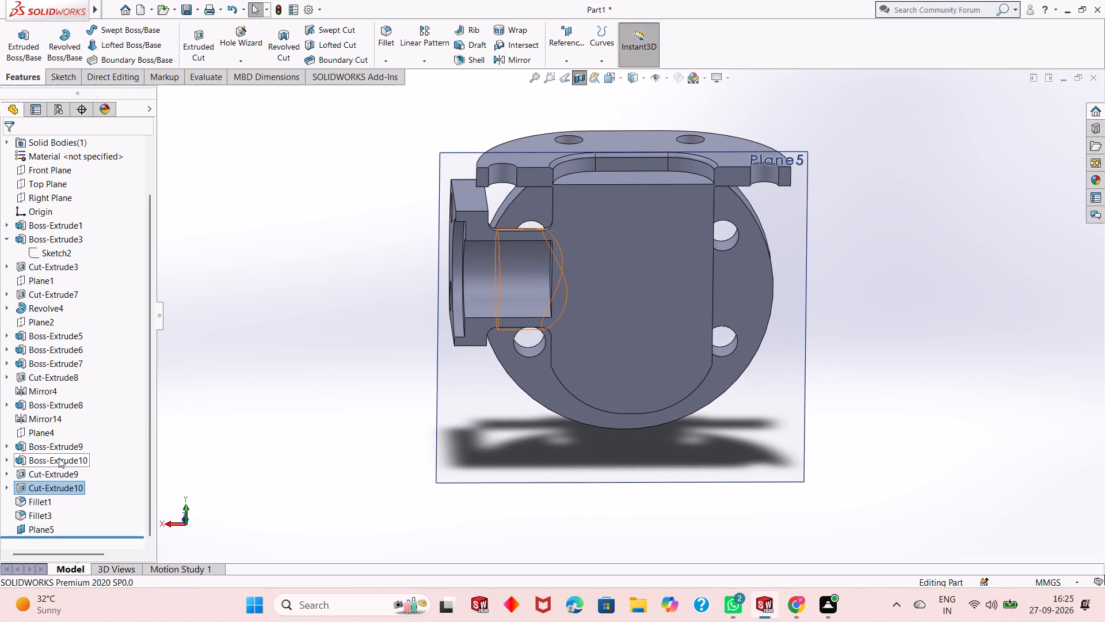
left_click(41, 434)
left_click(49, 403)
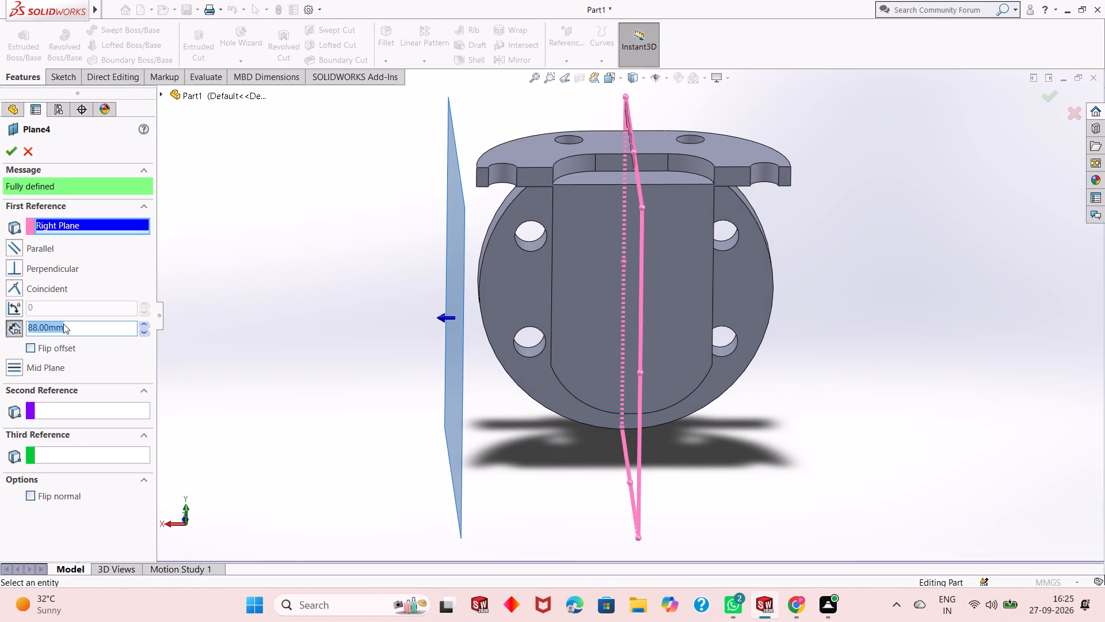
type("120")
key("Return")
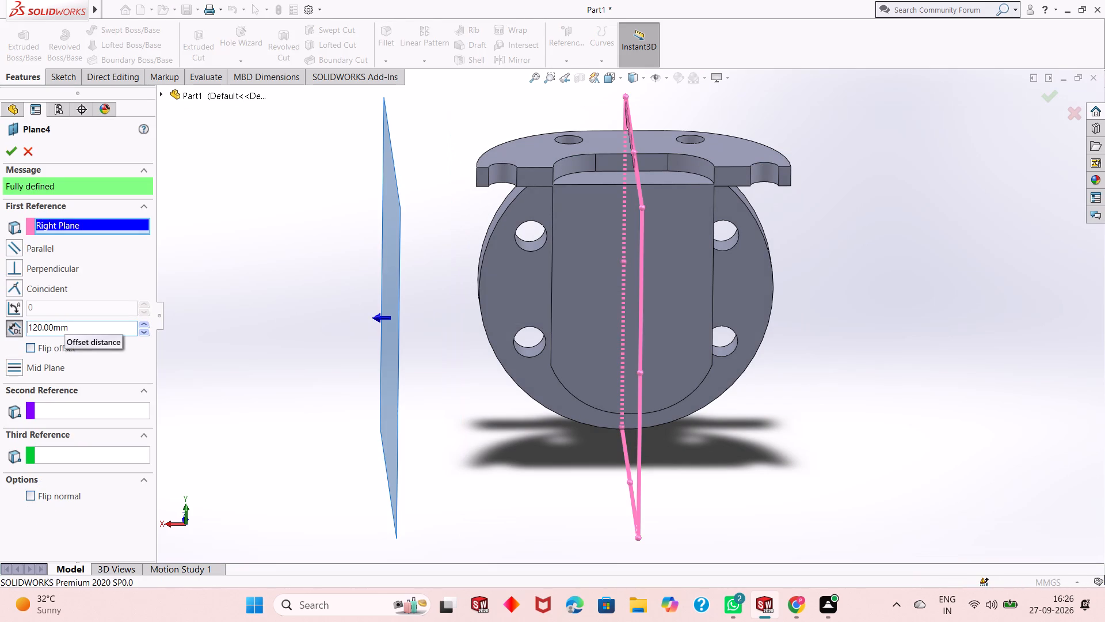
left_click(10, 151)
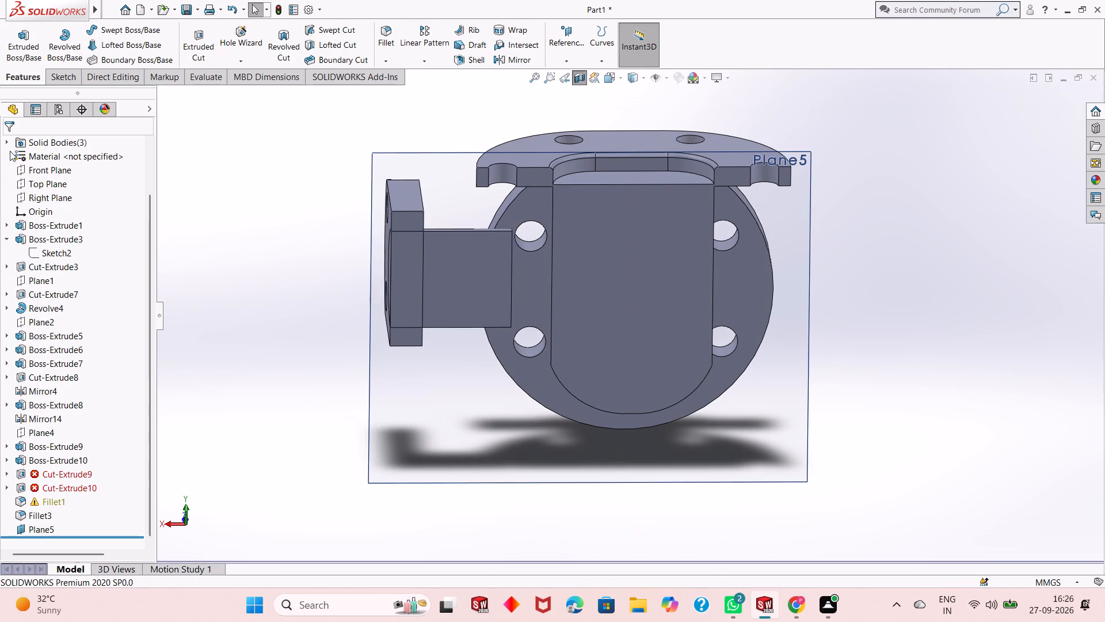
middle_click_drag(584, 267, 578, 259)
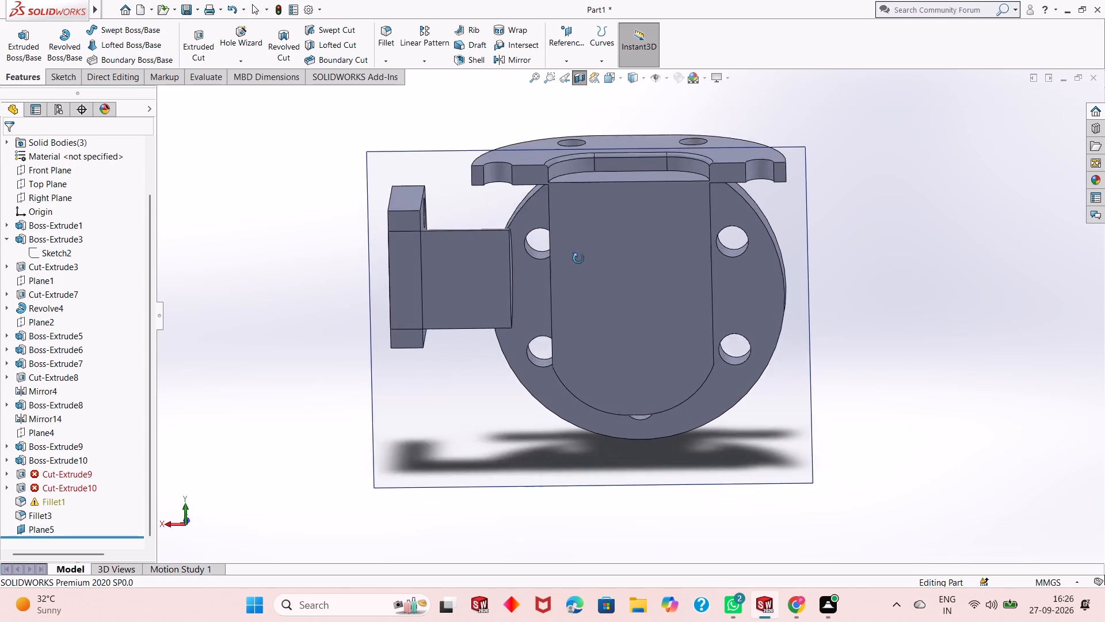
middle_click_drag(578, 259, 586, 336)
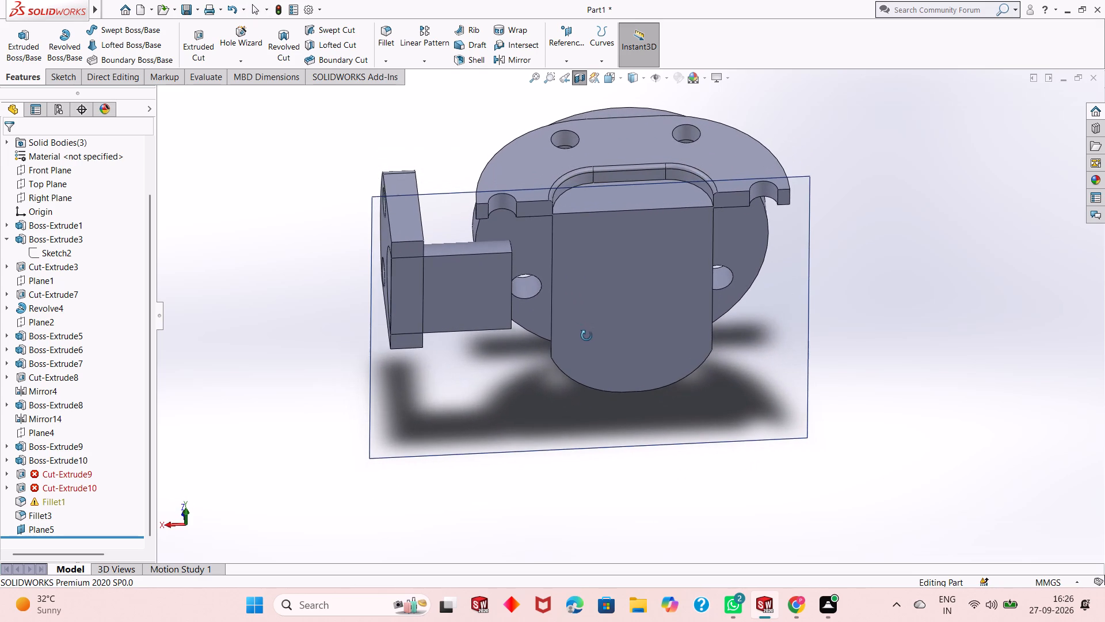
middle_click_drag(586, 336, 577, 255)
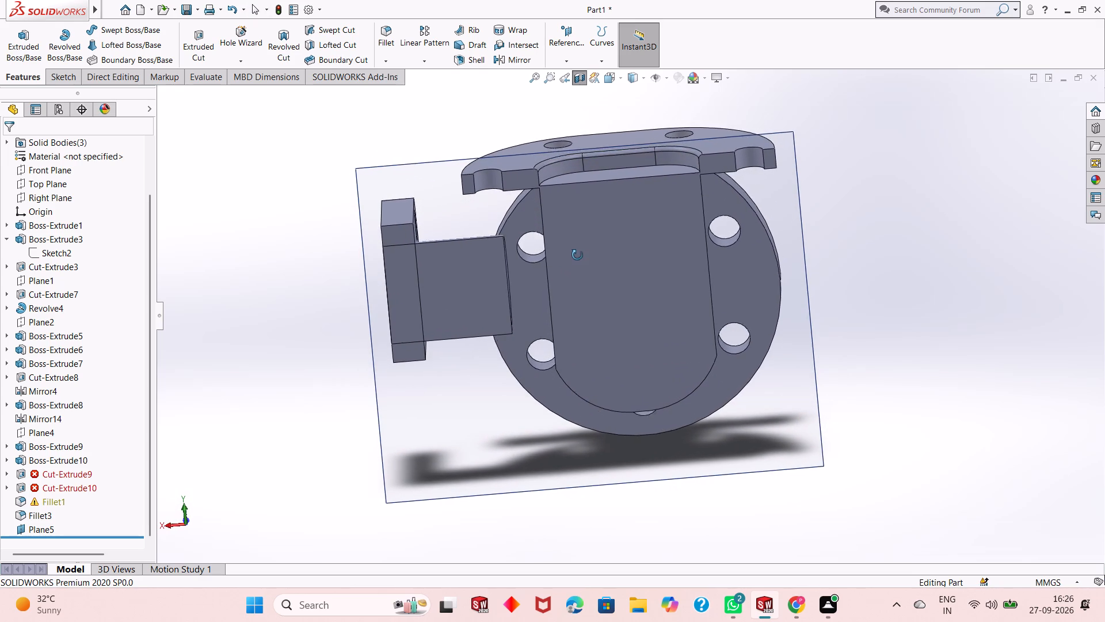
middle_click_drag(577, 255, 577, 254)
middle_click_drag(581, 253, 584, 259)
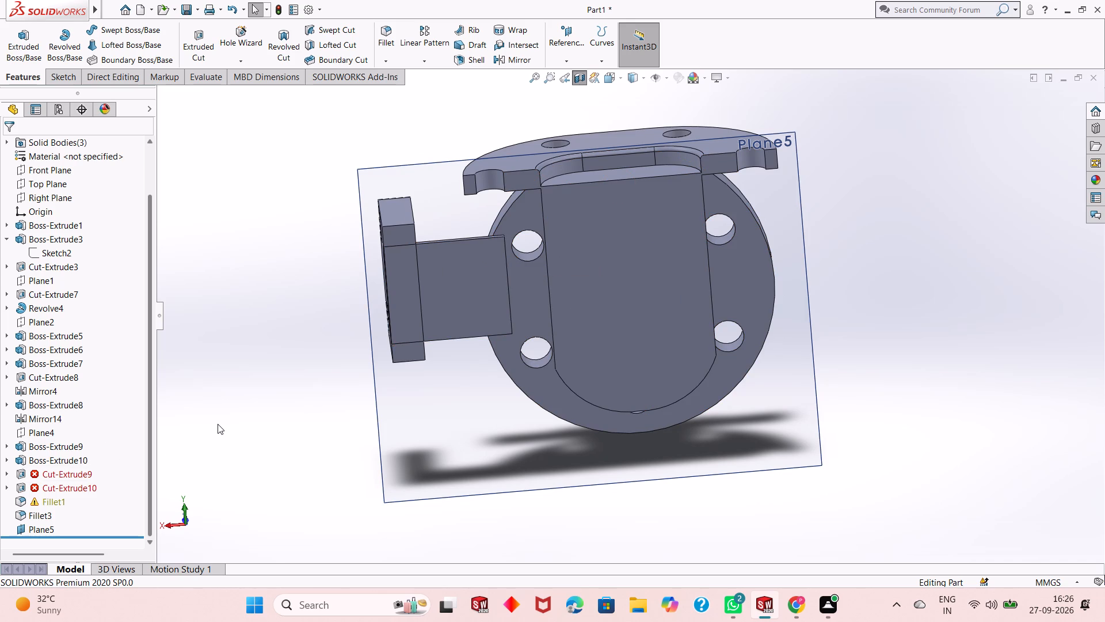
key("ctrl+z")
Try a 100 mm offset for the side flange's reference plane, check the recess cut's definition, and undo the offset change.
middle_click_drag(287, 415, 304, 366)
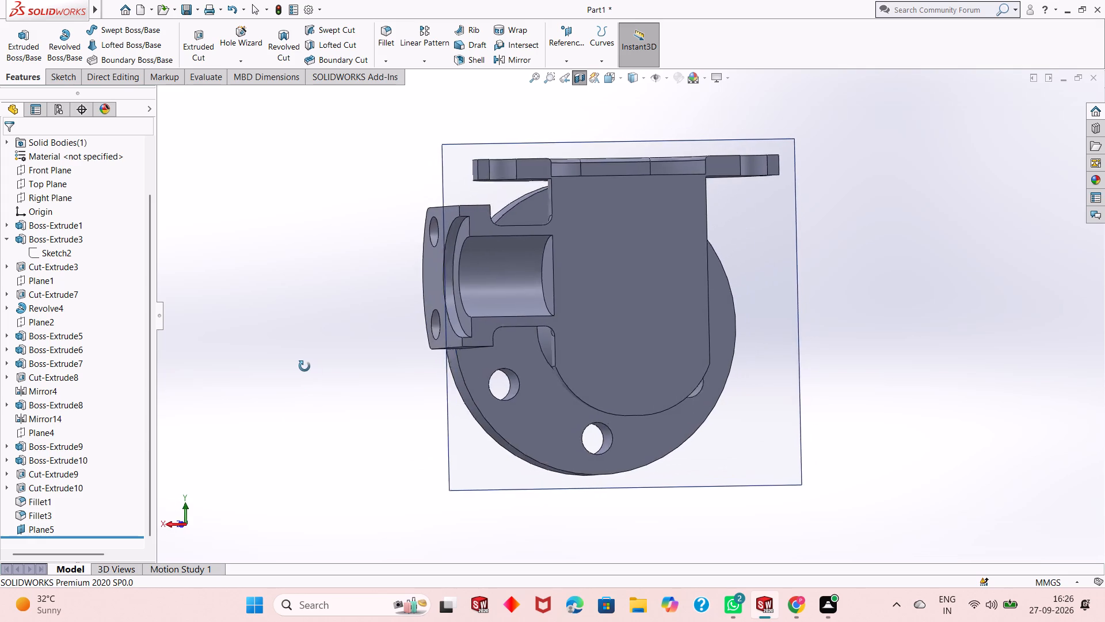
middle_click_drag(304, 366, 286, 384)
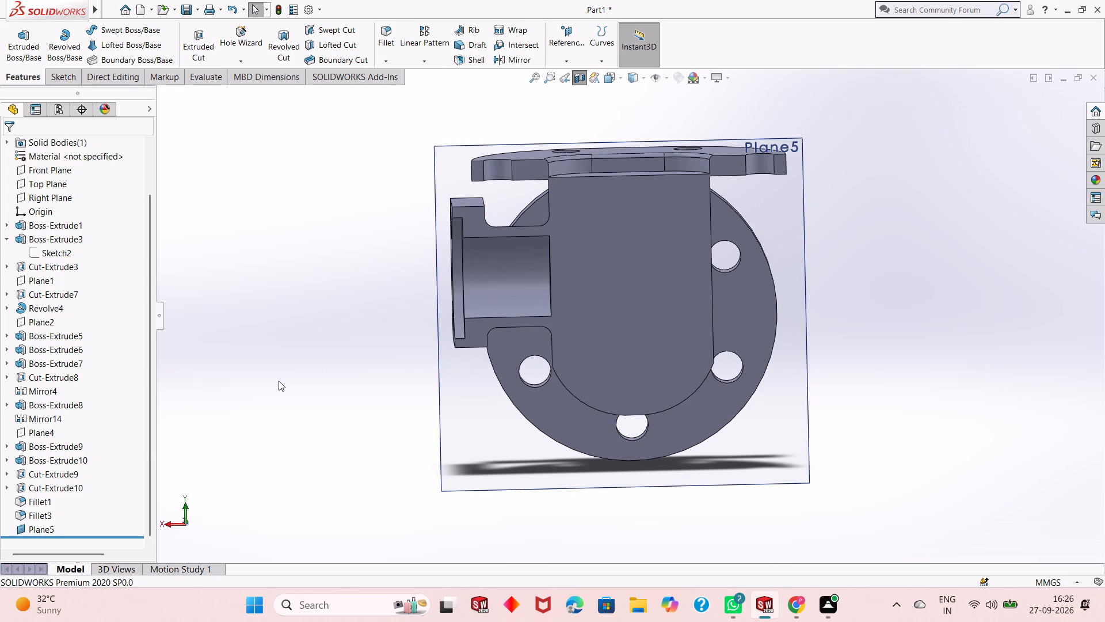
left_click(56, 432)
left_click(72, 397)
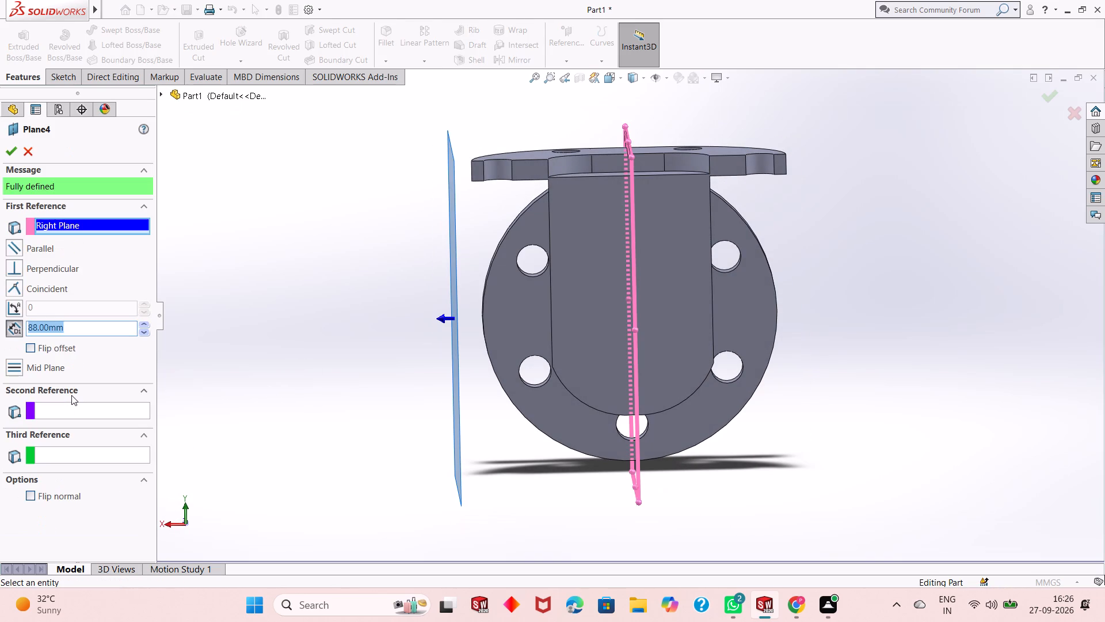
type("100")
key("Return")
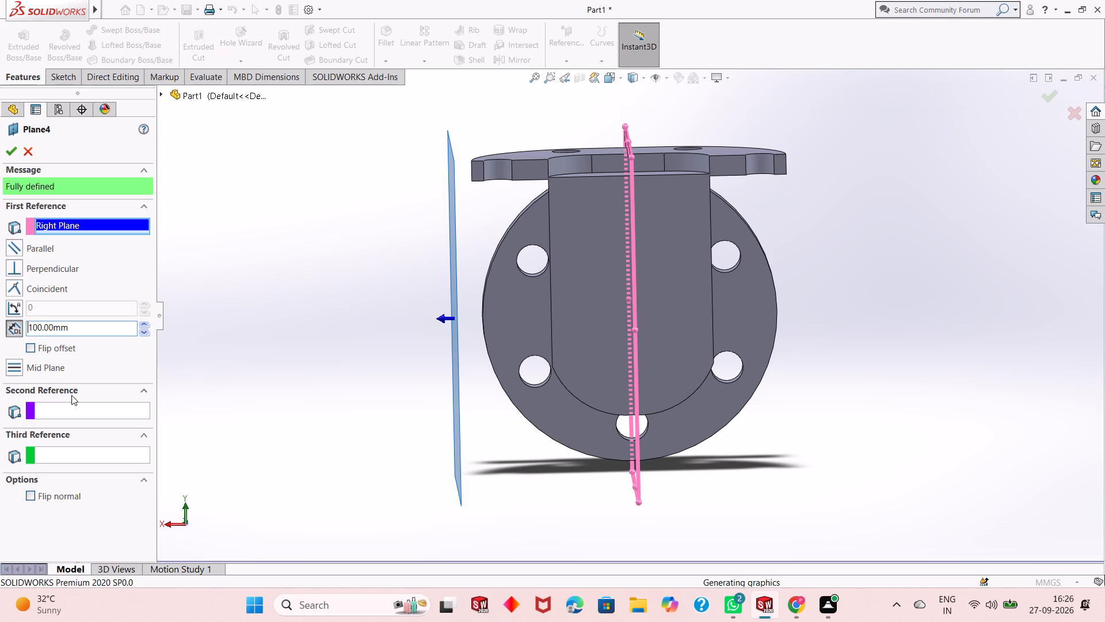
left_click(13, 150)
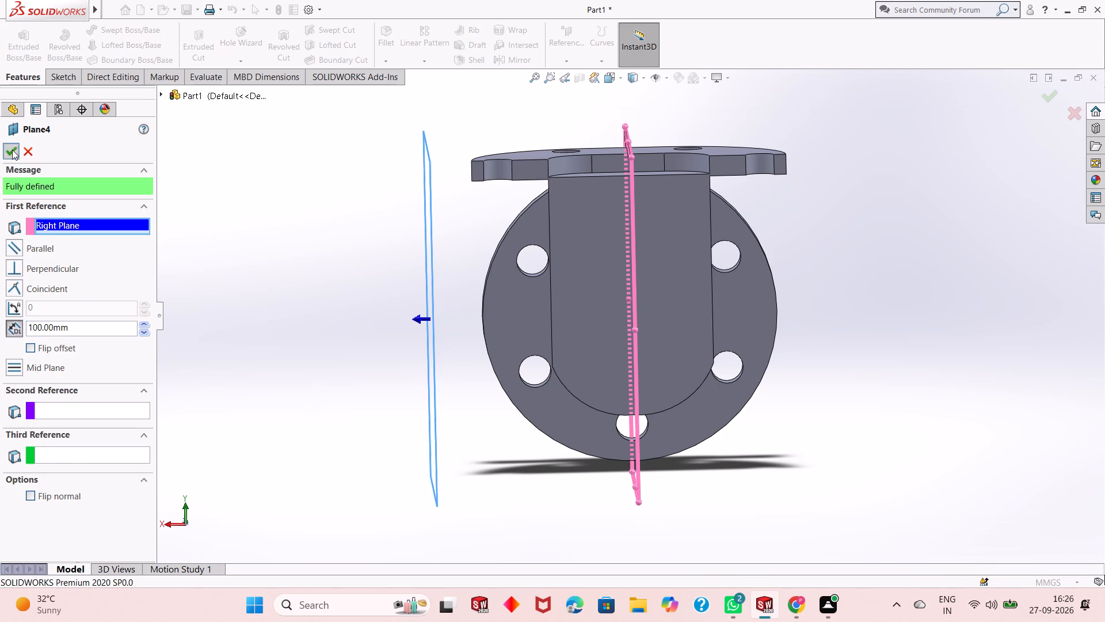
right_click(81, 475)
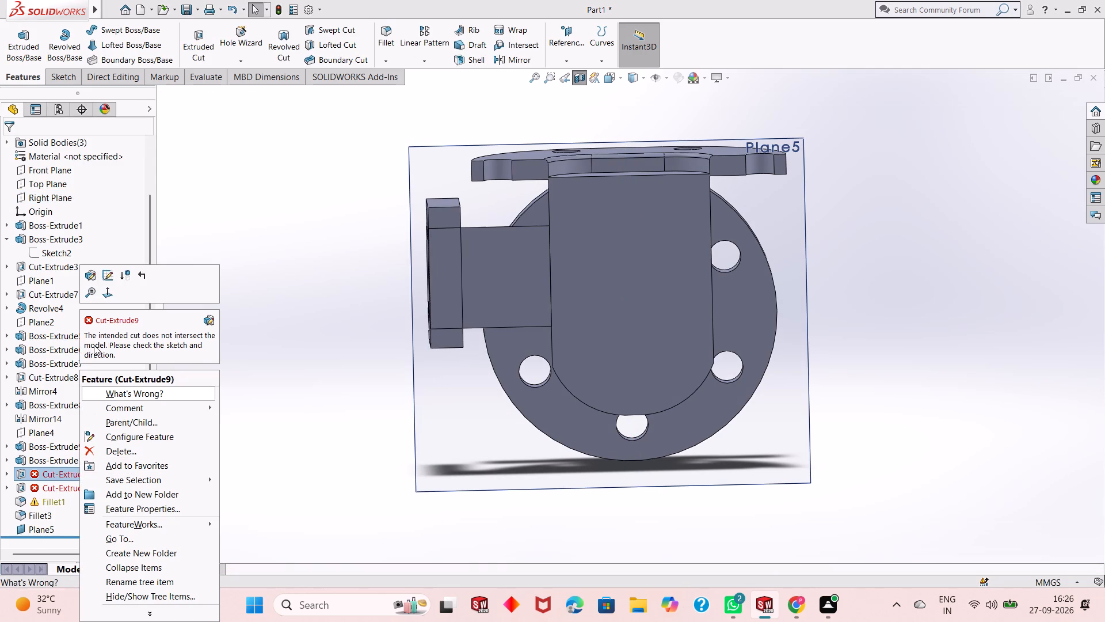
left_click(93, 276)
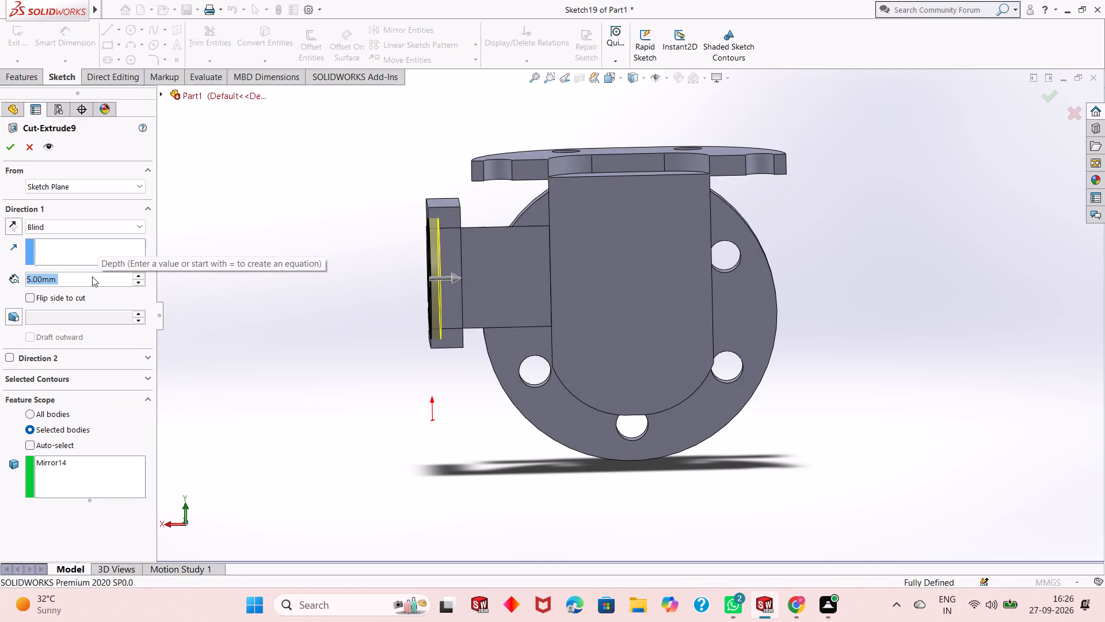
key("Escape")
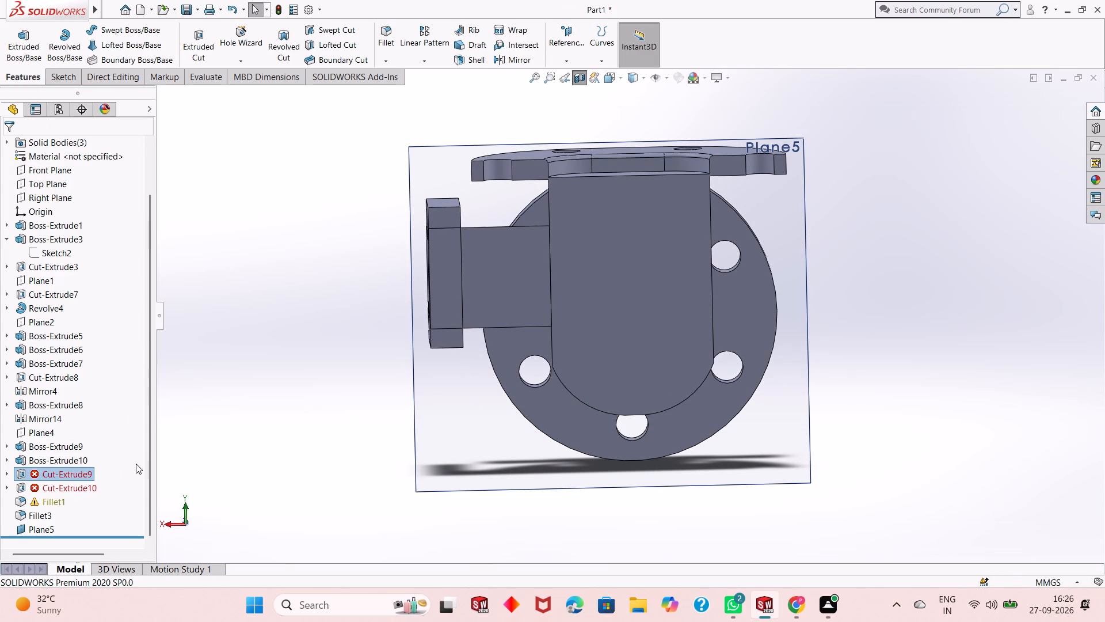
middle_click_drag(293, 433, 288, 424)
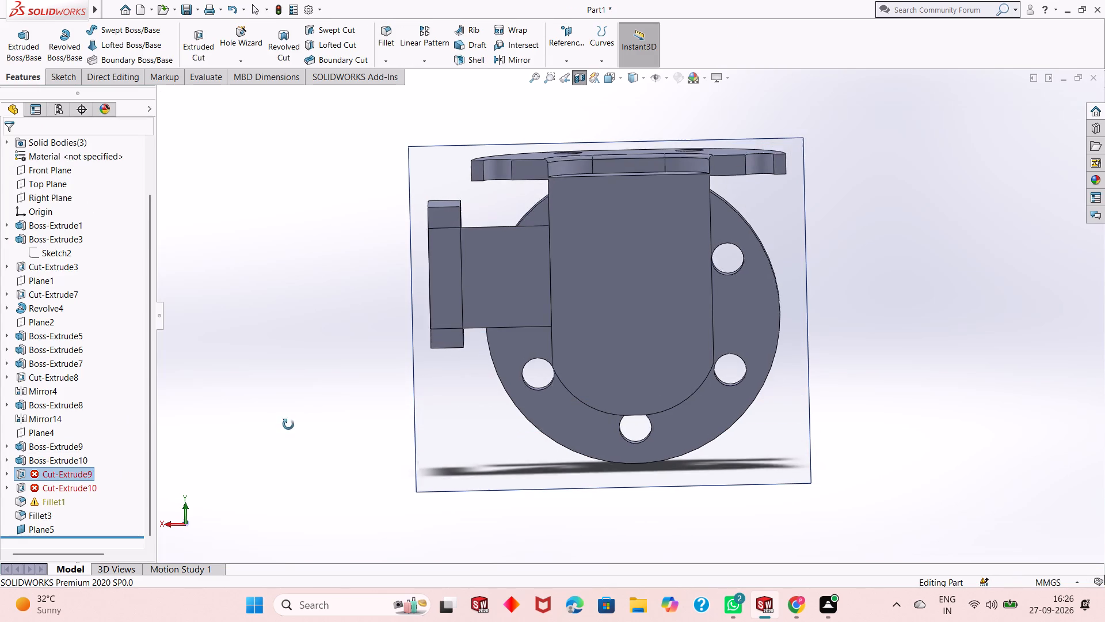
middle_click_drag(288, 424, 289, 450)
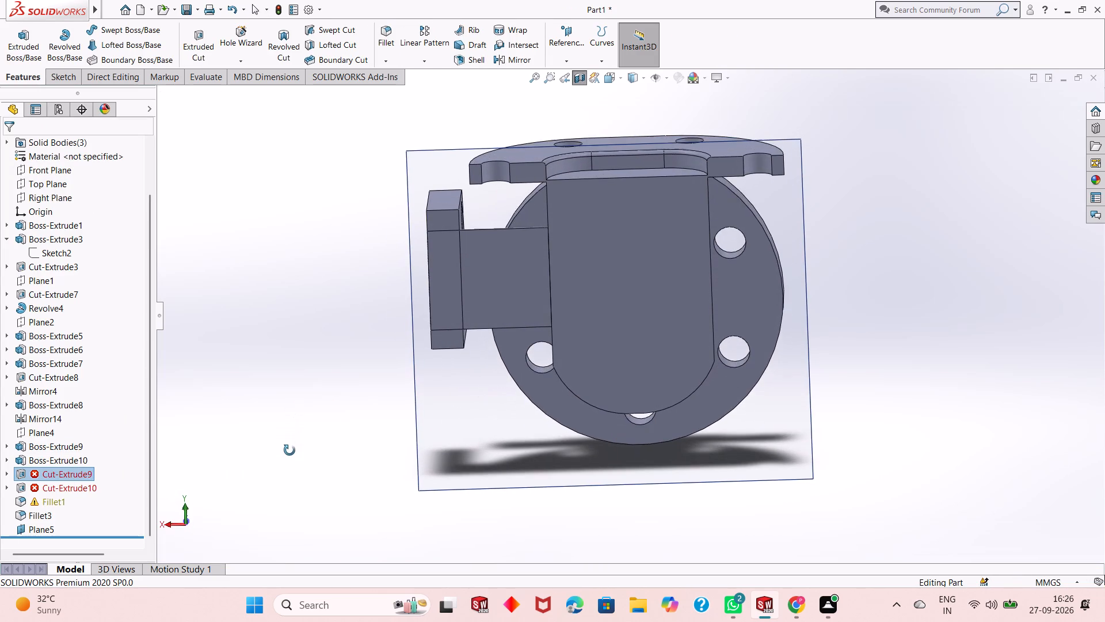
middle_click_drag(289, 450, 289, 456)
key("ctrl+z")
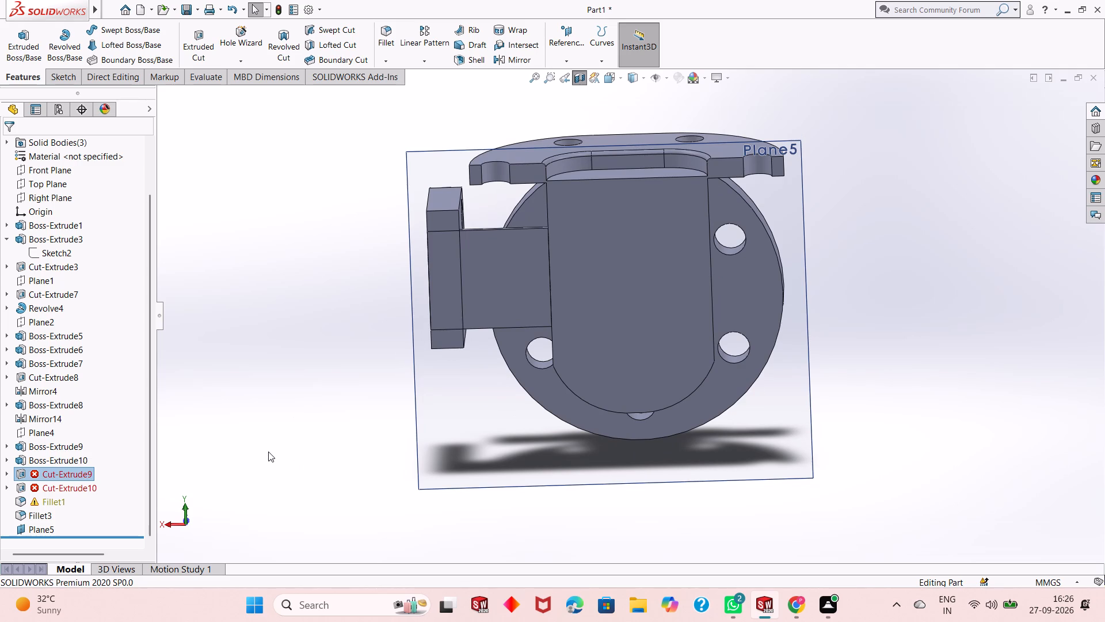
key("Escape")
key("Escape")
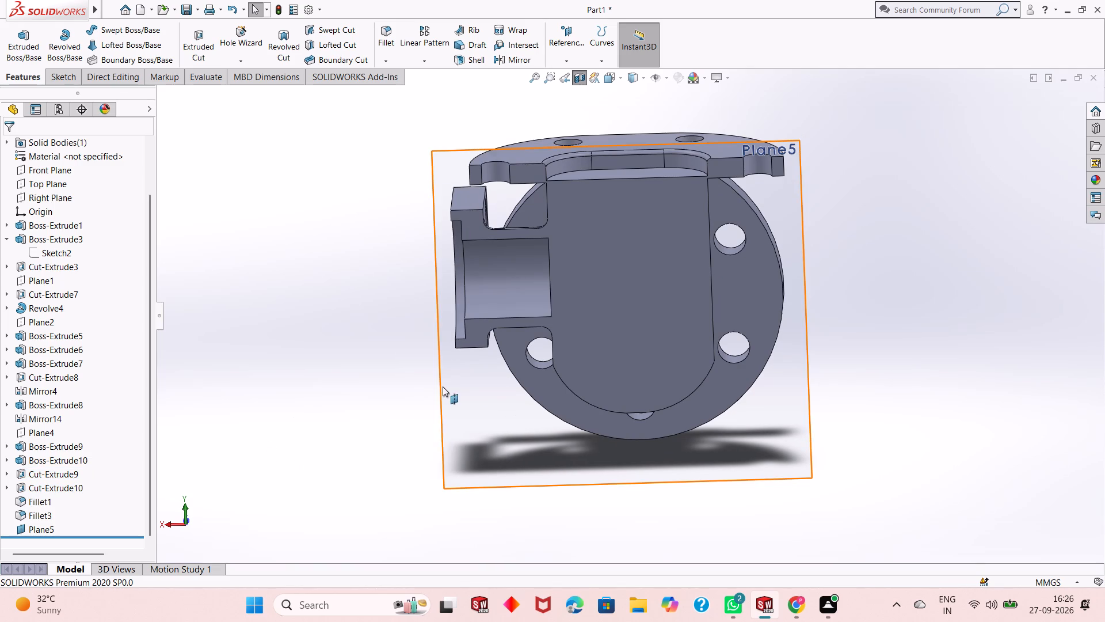
Start a new sketch on Plane5 and view the sectioned body square to it.
middle_click_drag(443, 386, 428, 350)
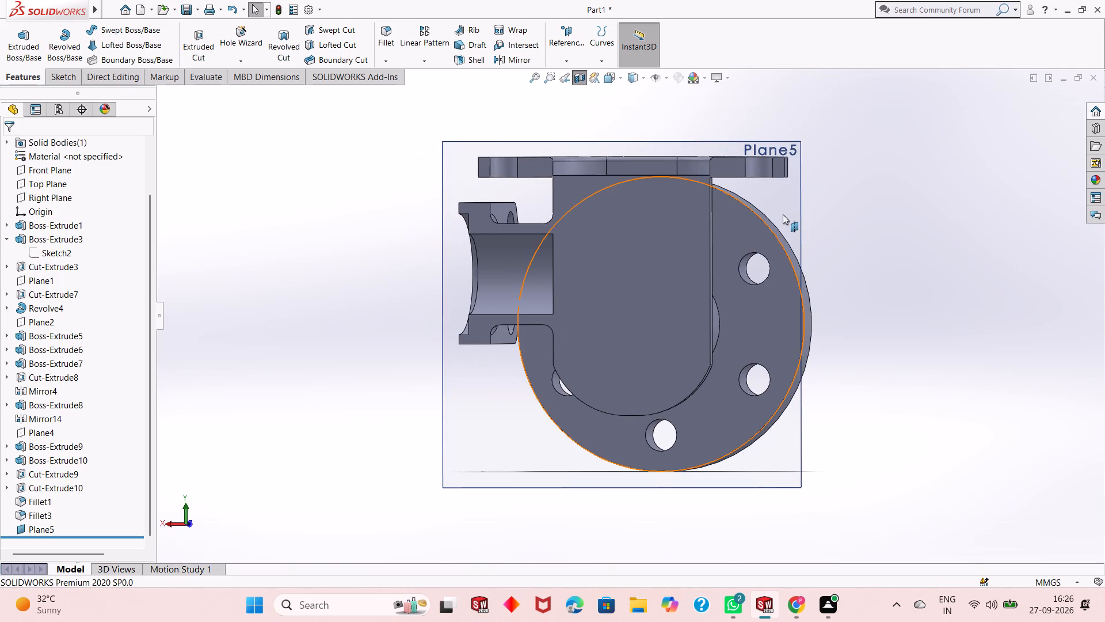
right_click(784, 208)
left_click(812, 194)
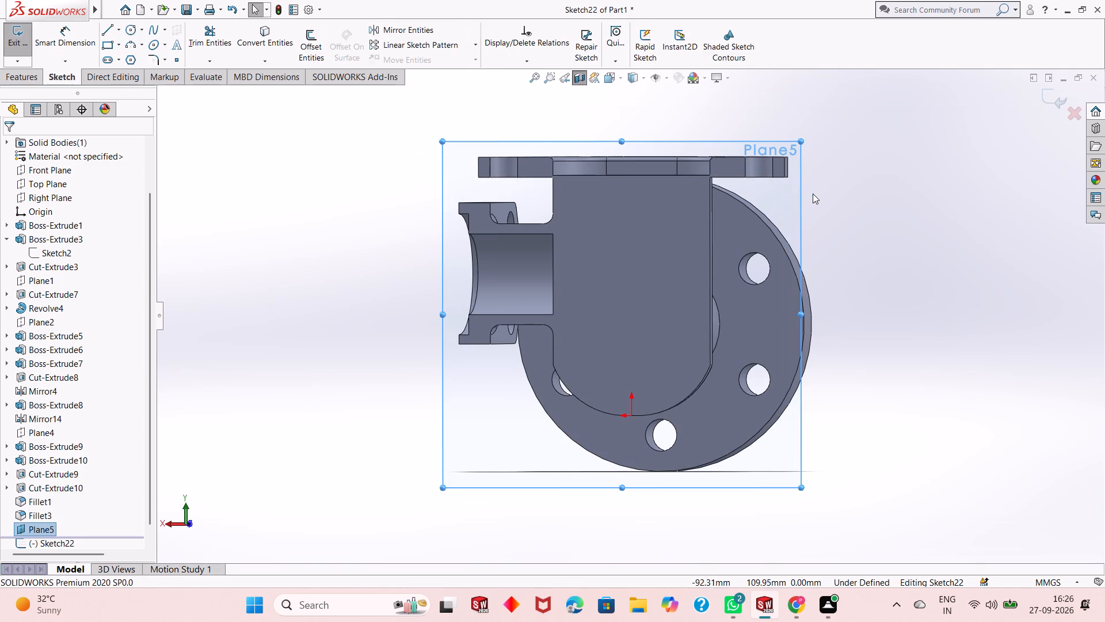
key("ctrl+8")
key("ctrl+8")
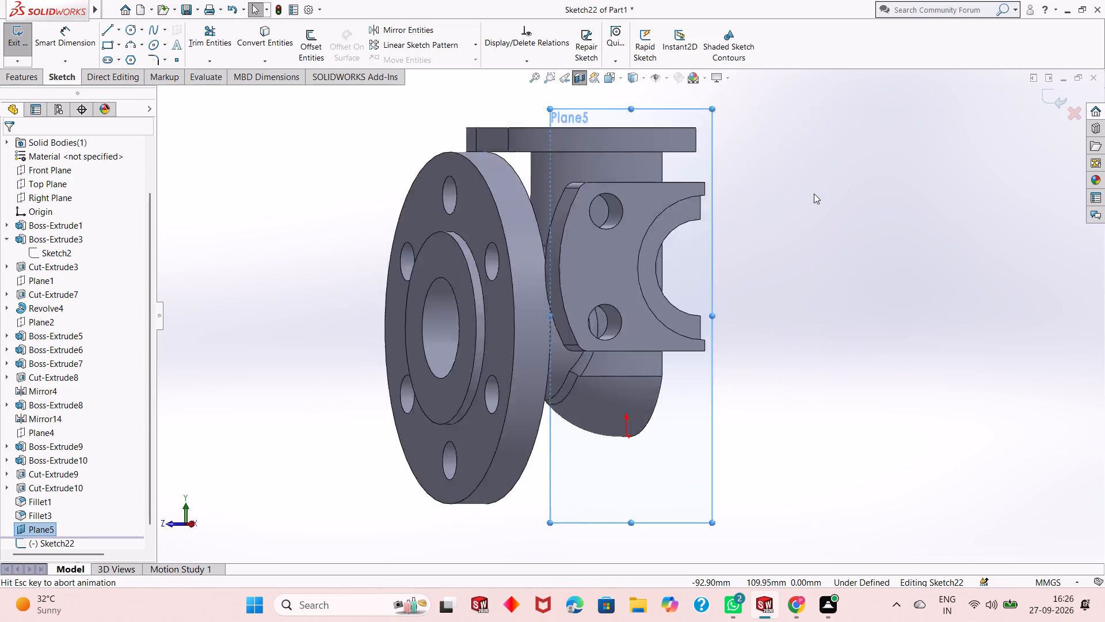
scroll(697, 274, "up", 1)
left_click(241, 299)
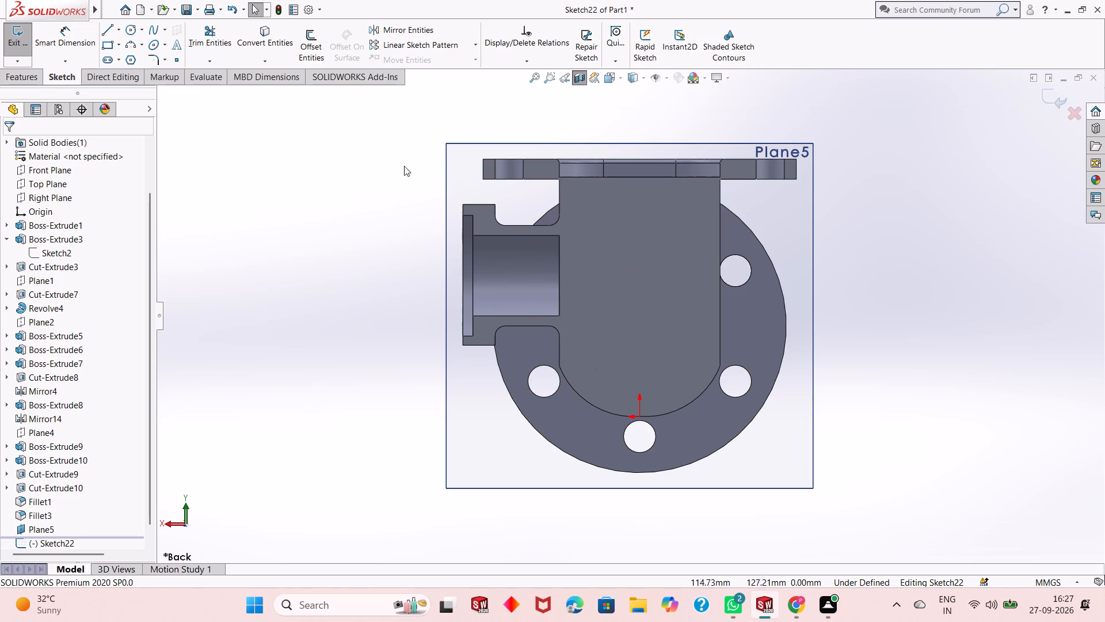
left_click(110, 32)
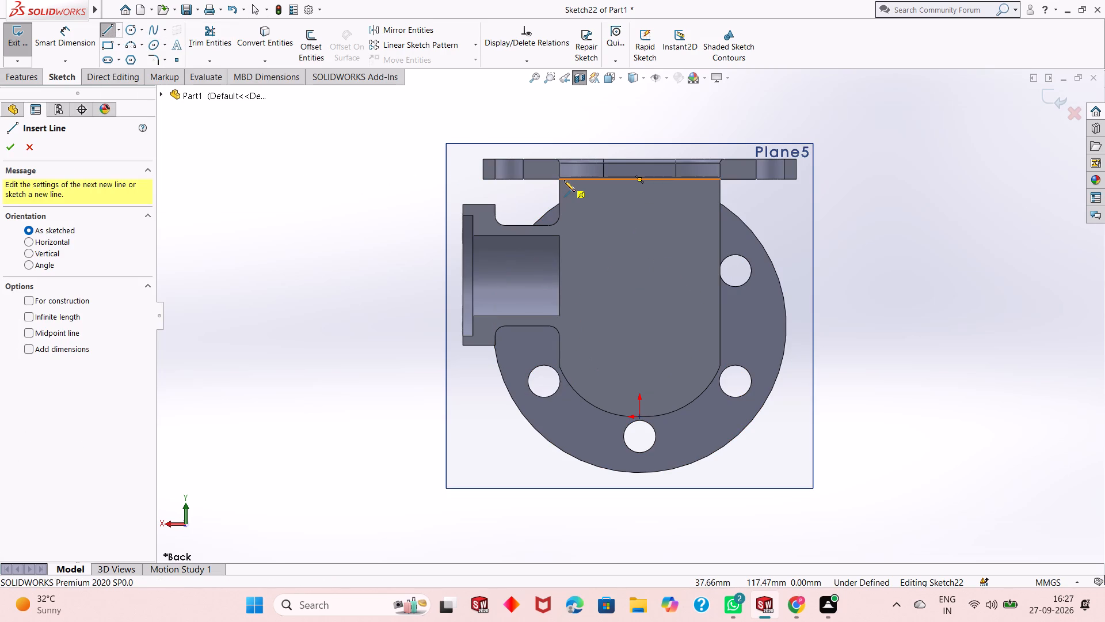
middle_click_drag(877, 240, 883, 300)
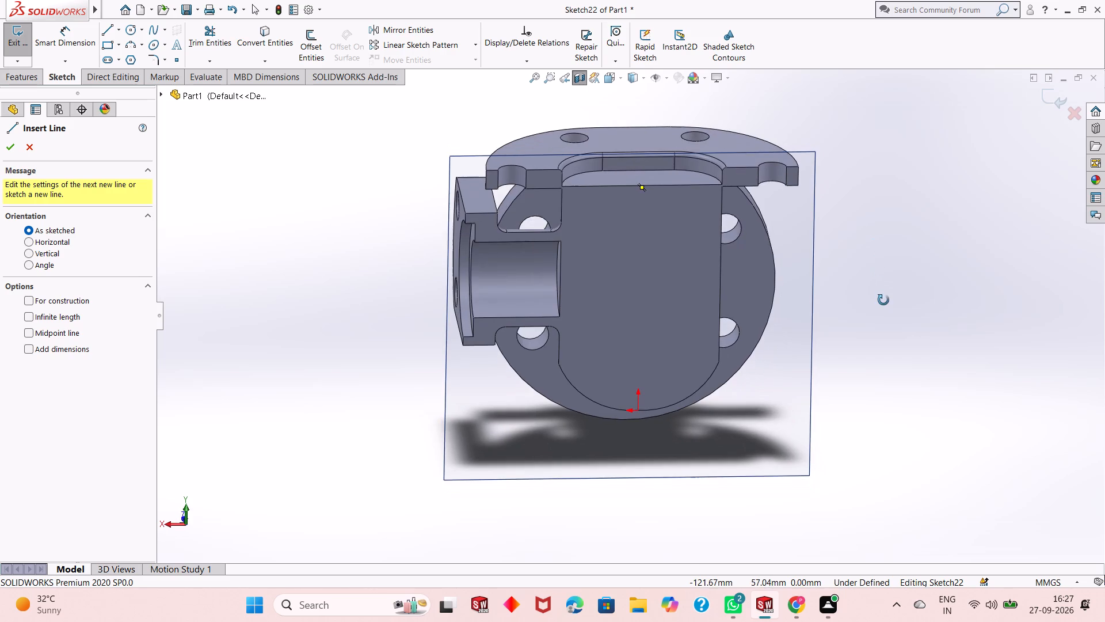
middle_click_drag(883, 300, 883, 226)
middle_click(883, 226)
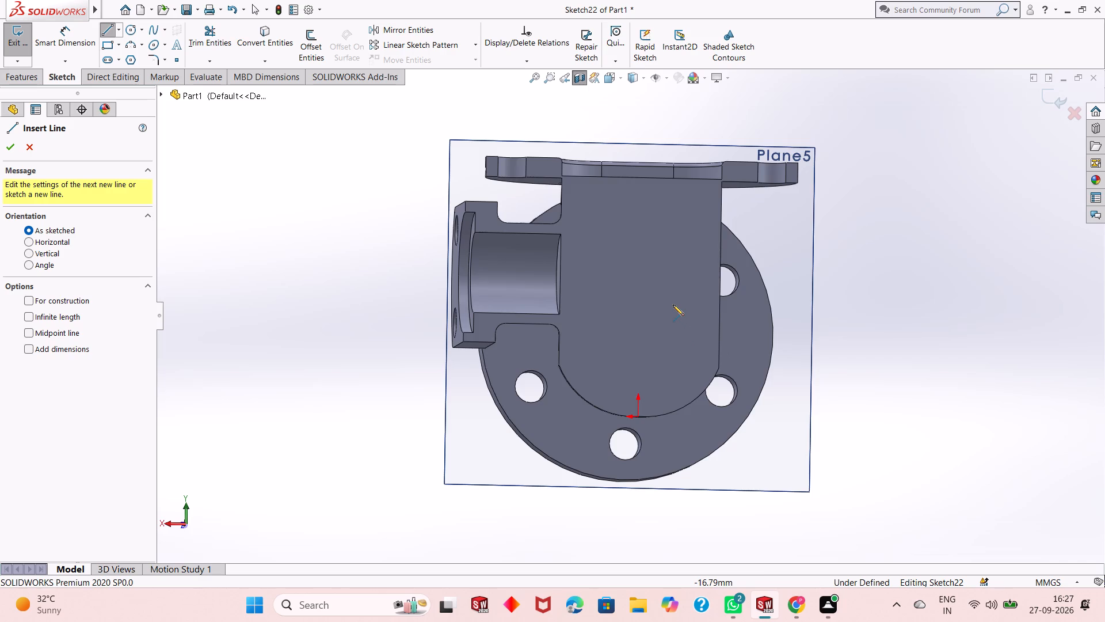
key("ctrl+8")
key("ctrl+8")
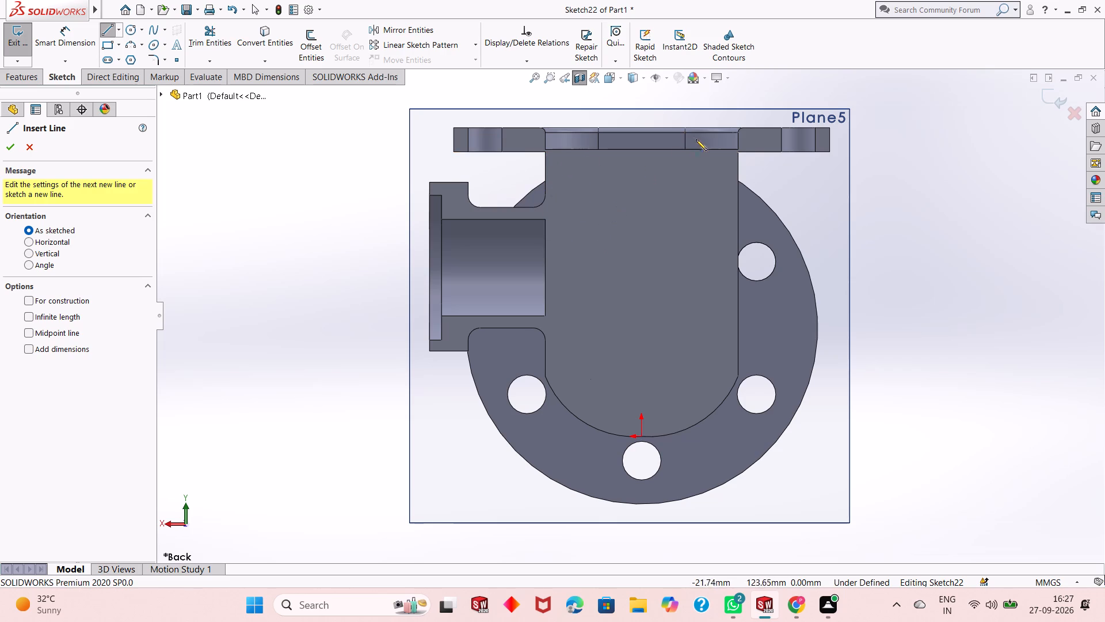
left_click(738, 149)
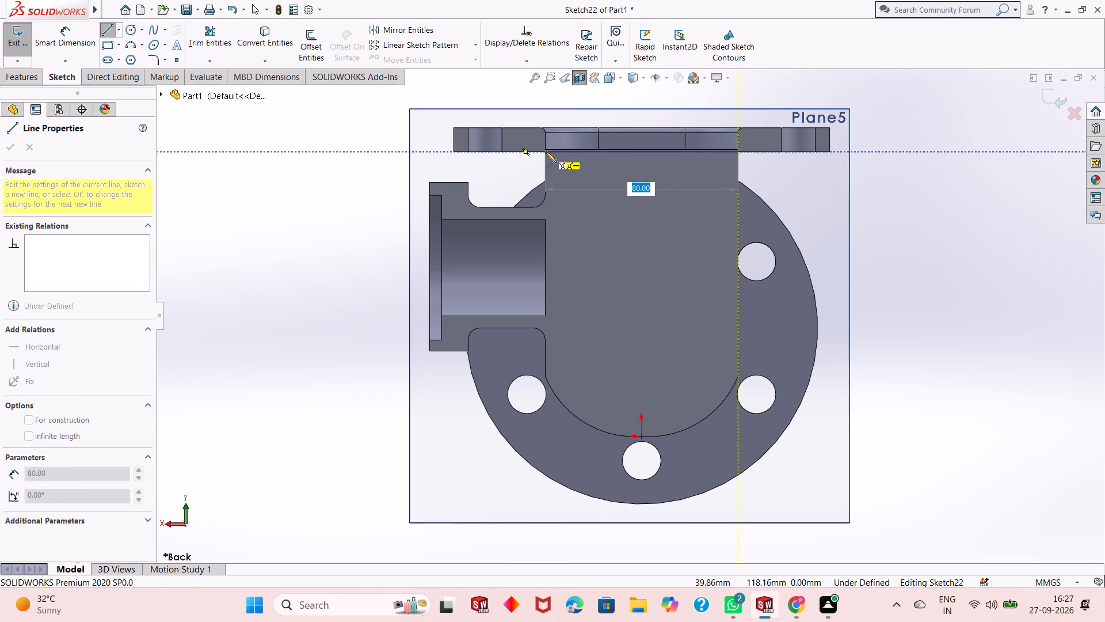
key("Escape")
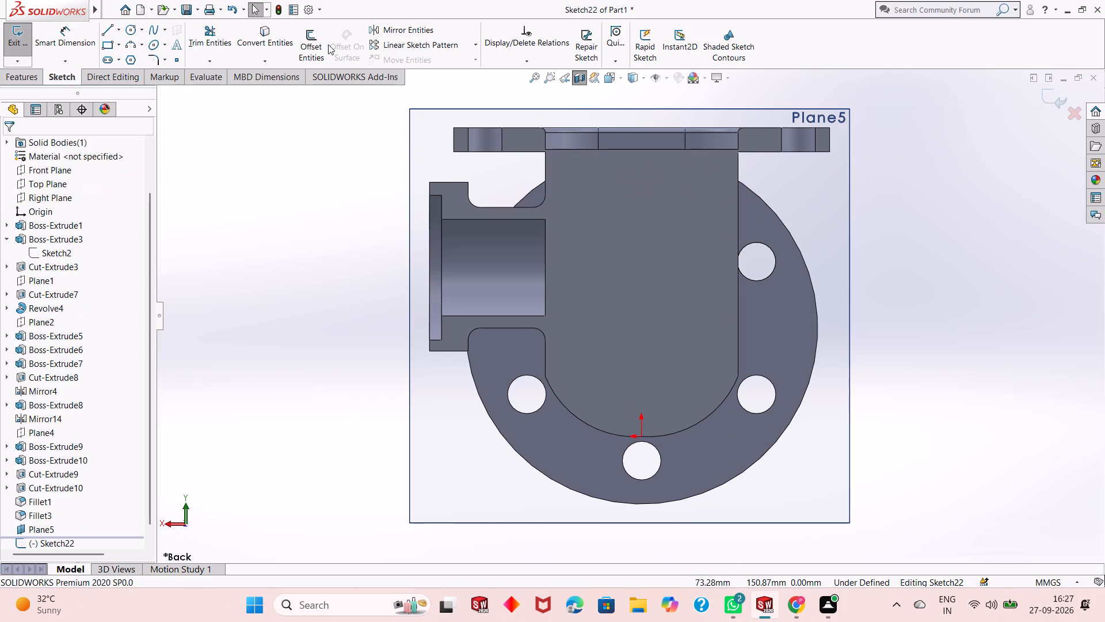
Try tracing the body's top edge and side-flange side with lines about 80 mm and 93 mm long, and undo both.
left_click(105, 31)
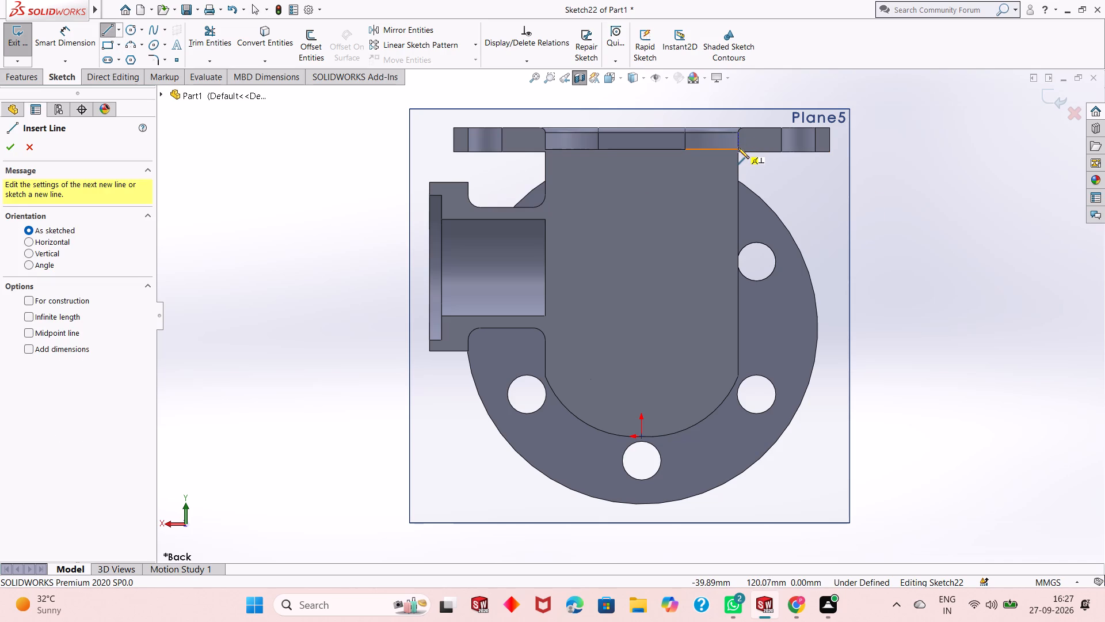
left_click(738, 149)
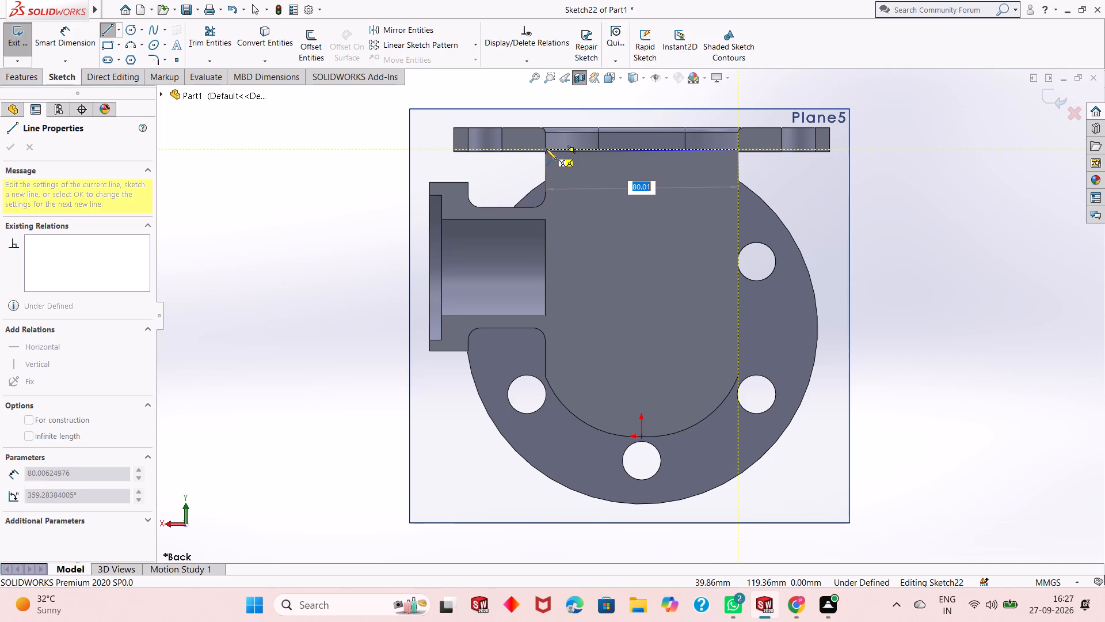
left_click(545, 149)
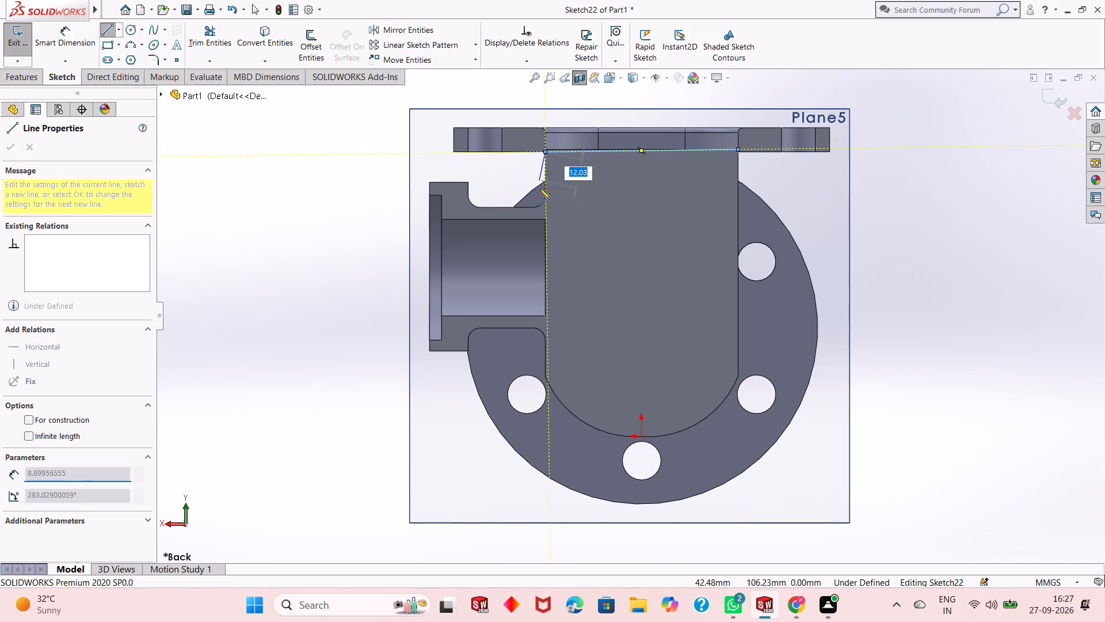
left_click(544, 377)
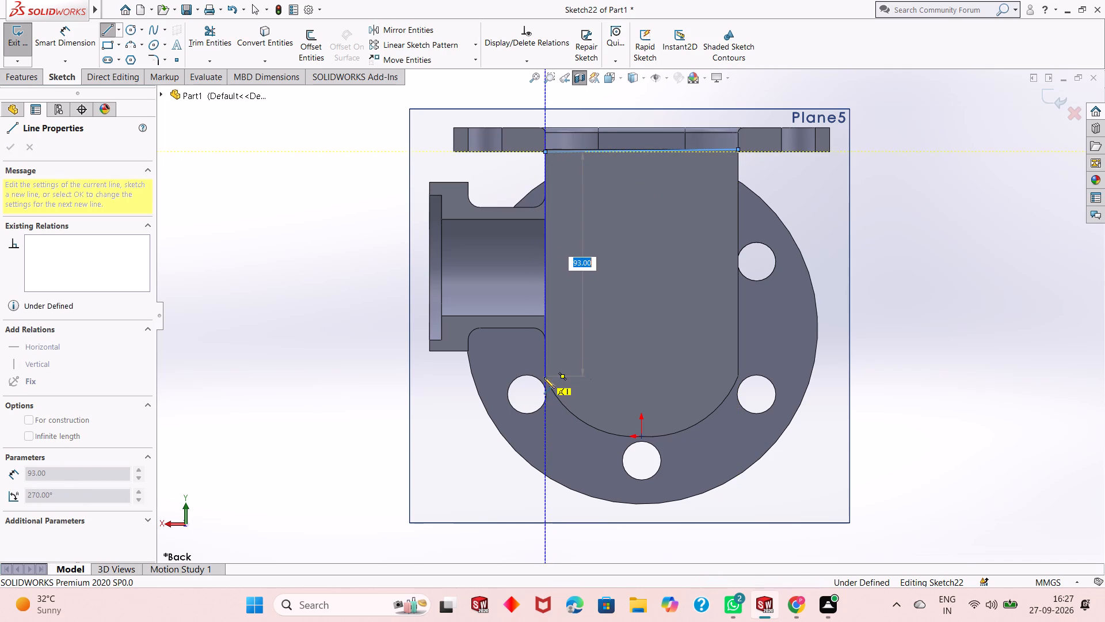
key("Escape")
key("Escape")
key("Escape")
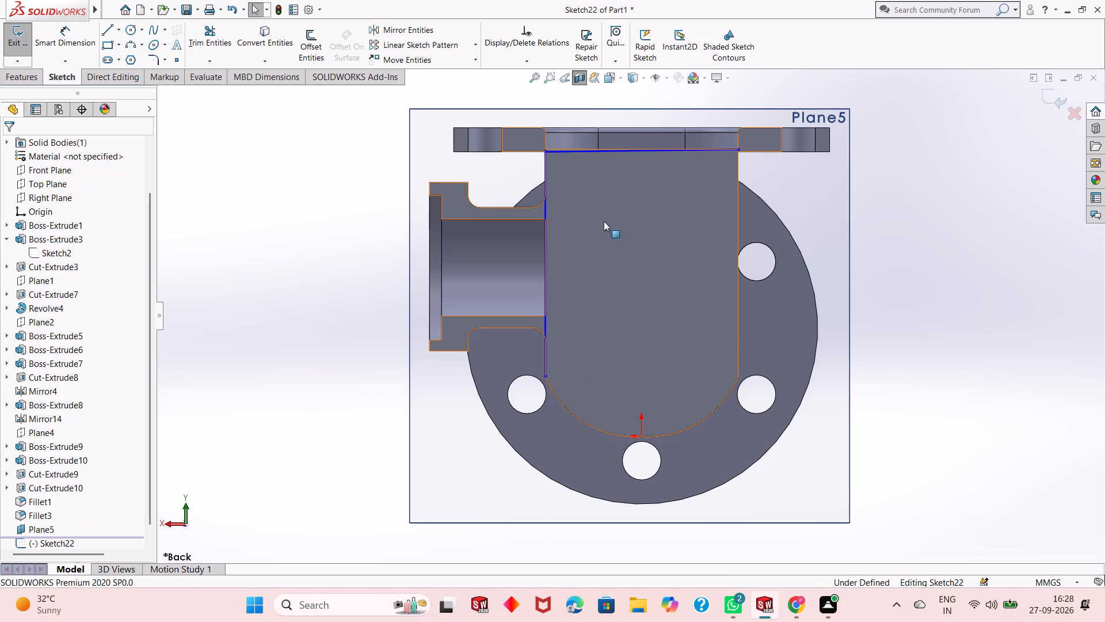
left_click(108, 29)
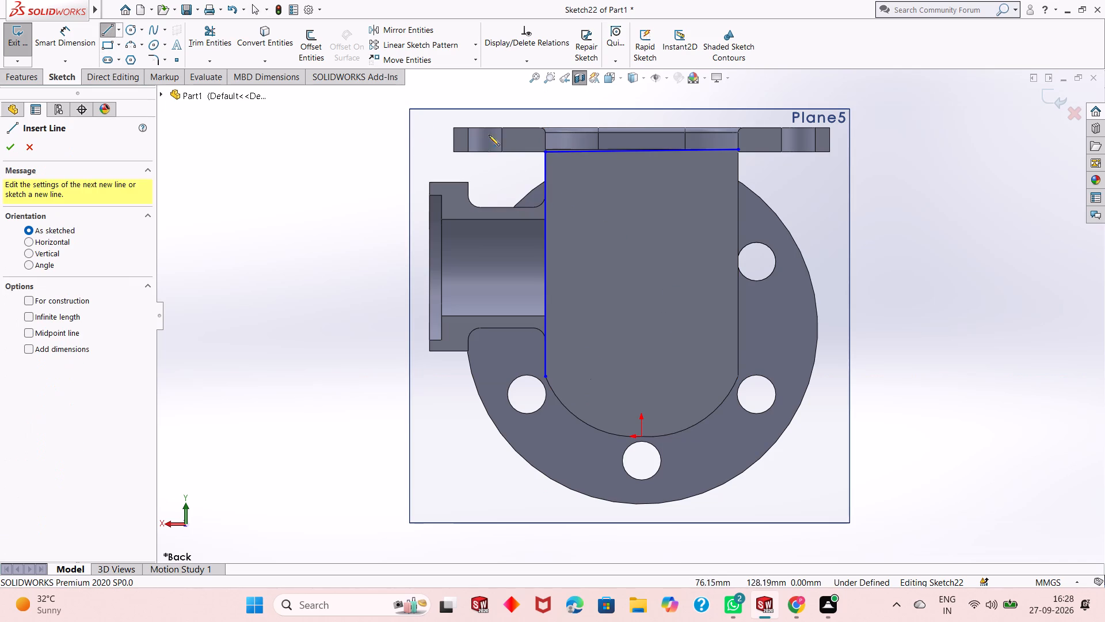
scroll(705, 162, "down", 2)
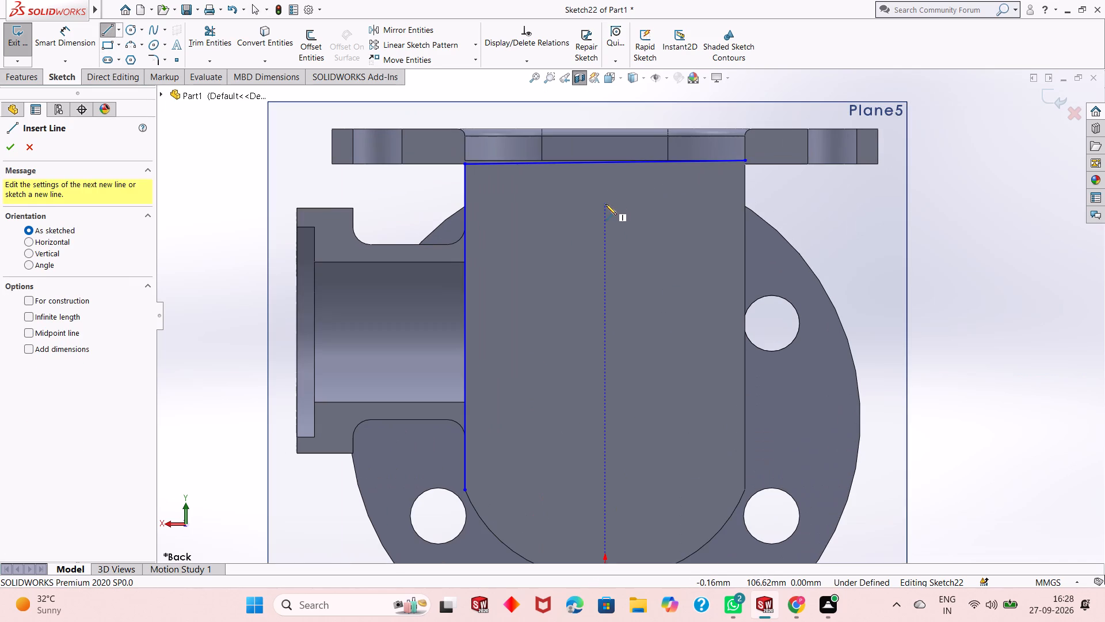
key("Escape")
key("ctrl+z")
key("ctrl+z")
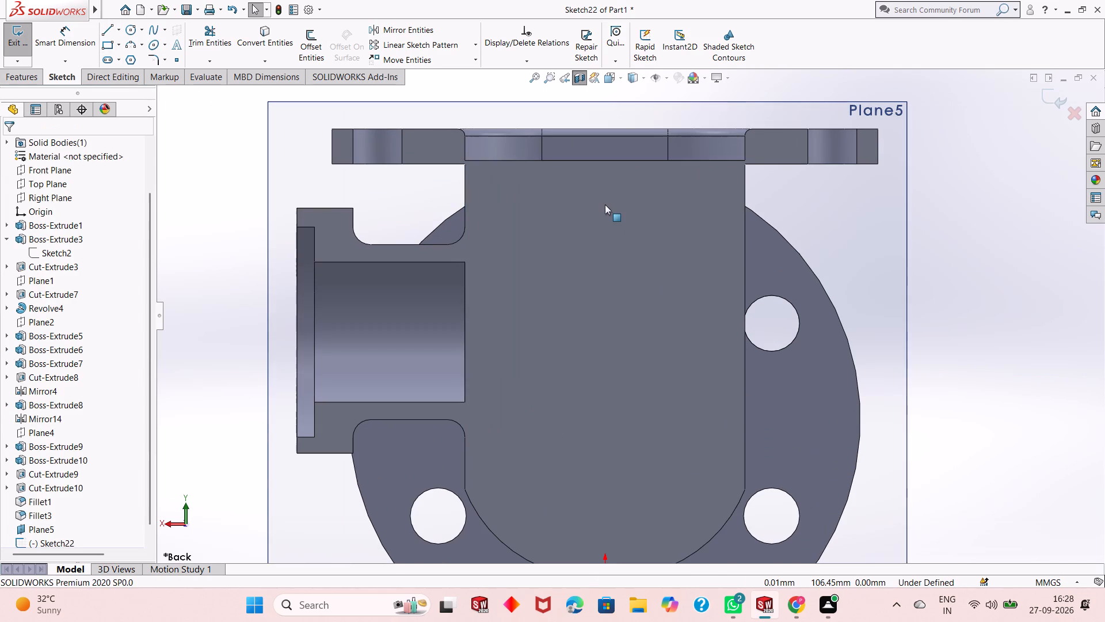
Sketch an 80 mm horizontal line across the body's top edge and a 94 mm vertical line down its side-flange side.
left_click(106, 26)
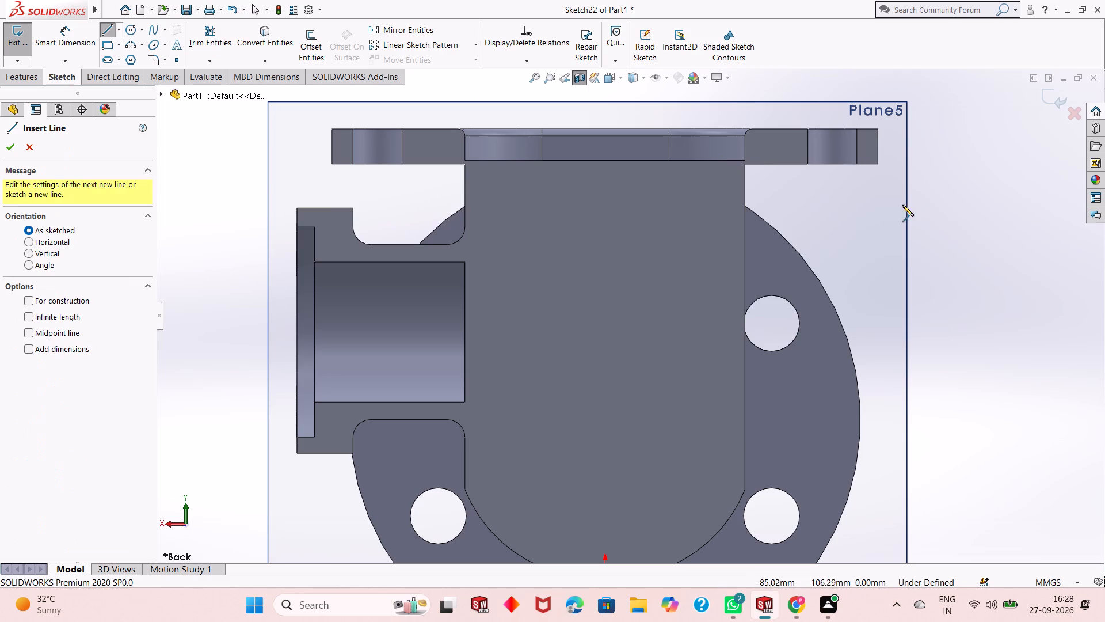
left_click(744, 160)
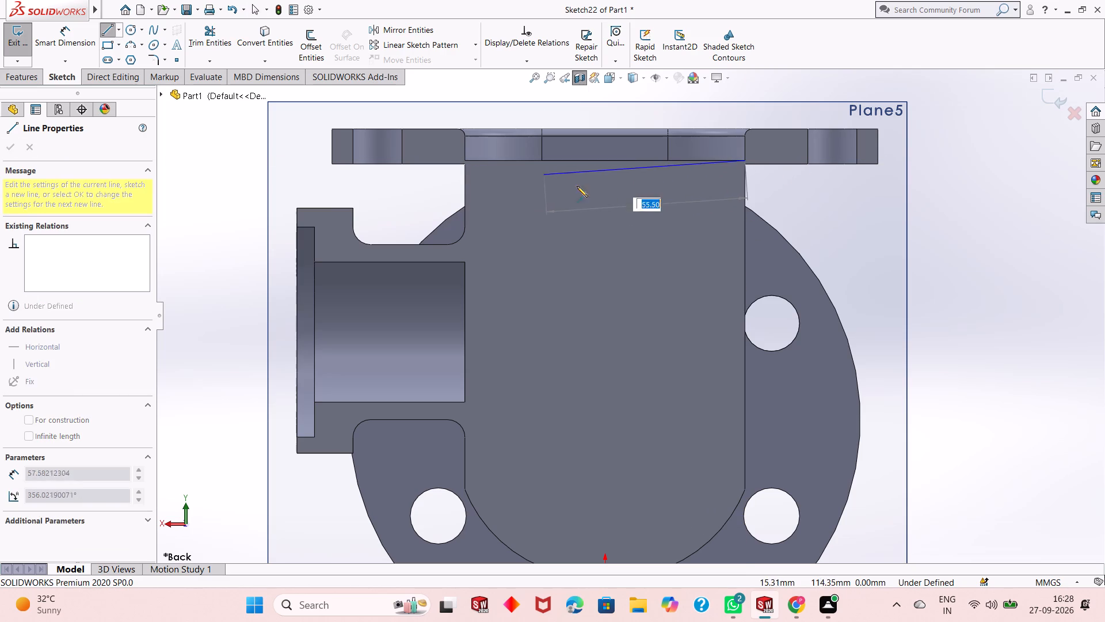
left_click(464, 160)
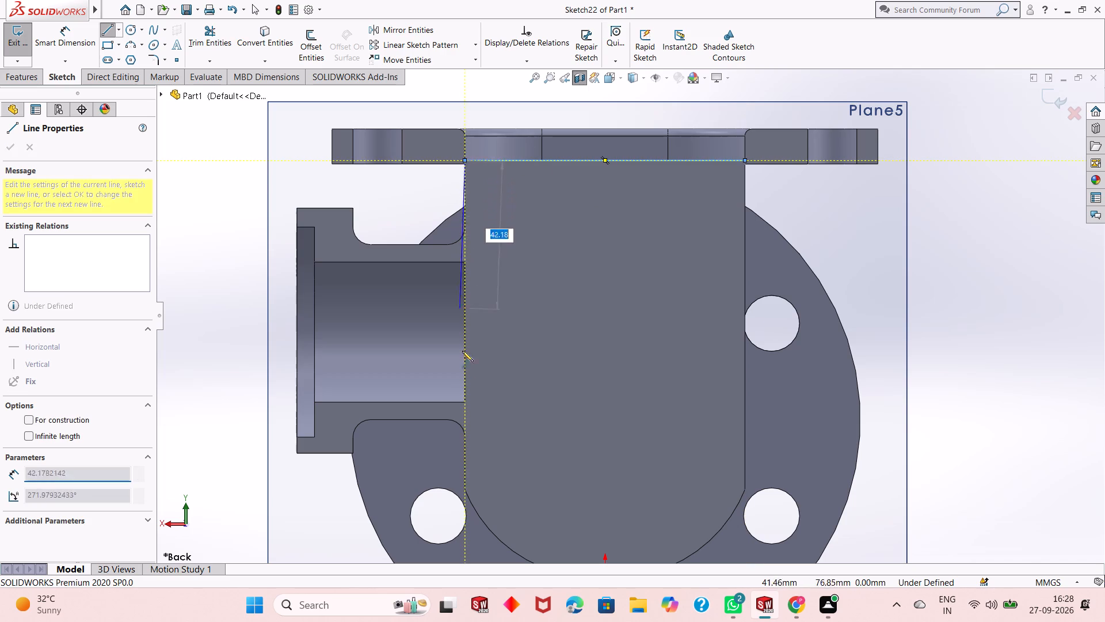
left_click(465, 488)
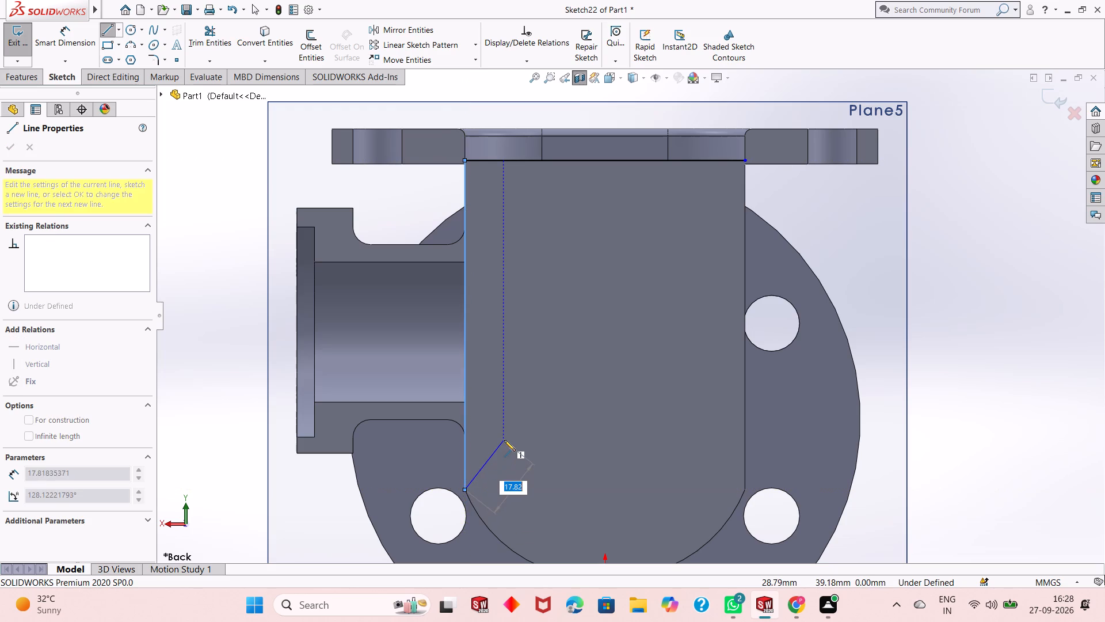
scroll(504, 440, "up", 1)
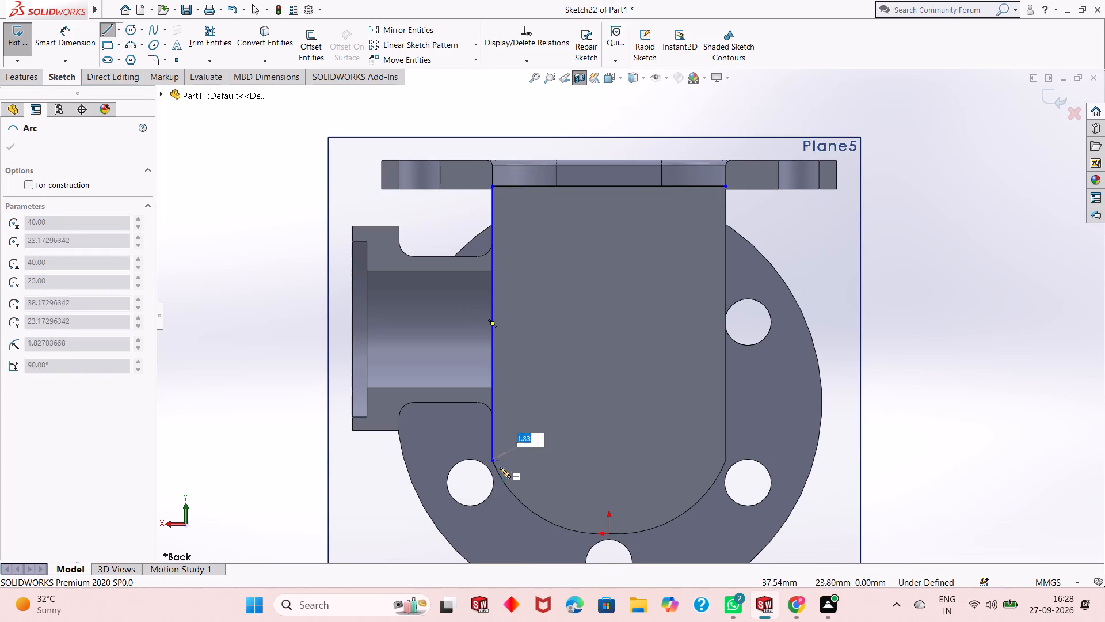
left_click(726, 461)
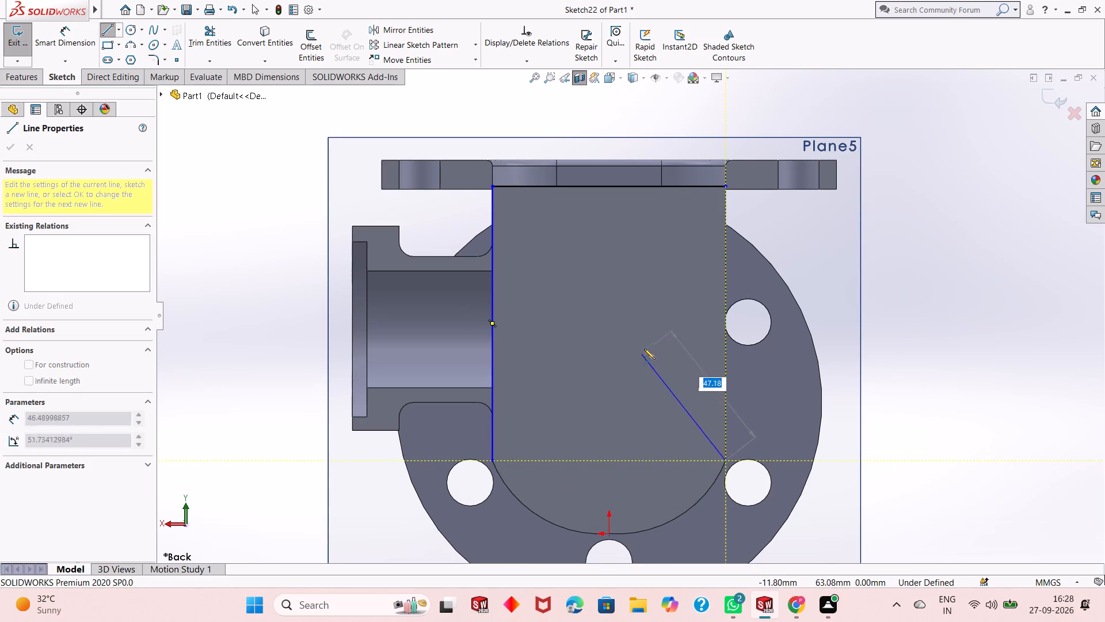
key("Escape")
key("Escape")
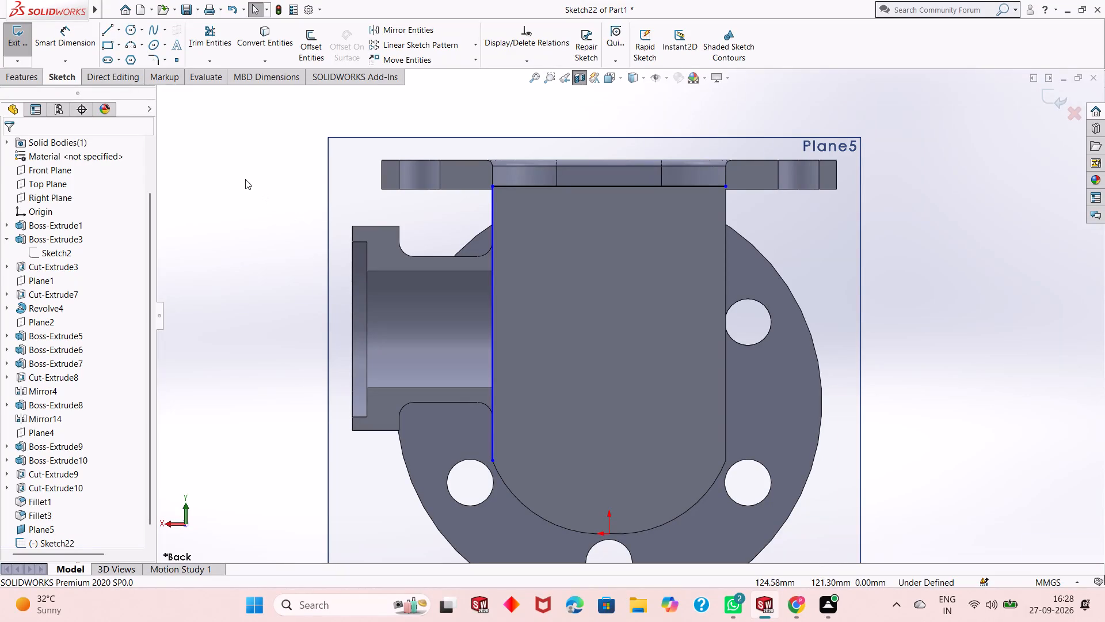
Sketch a 94 mm vertical line down the body's opposite side from the free end of the top line.
left_click(109, 31)
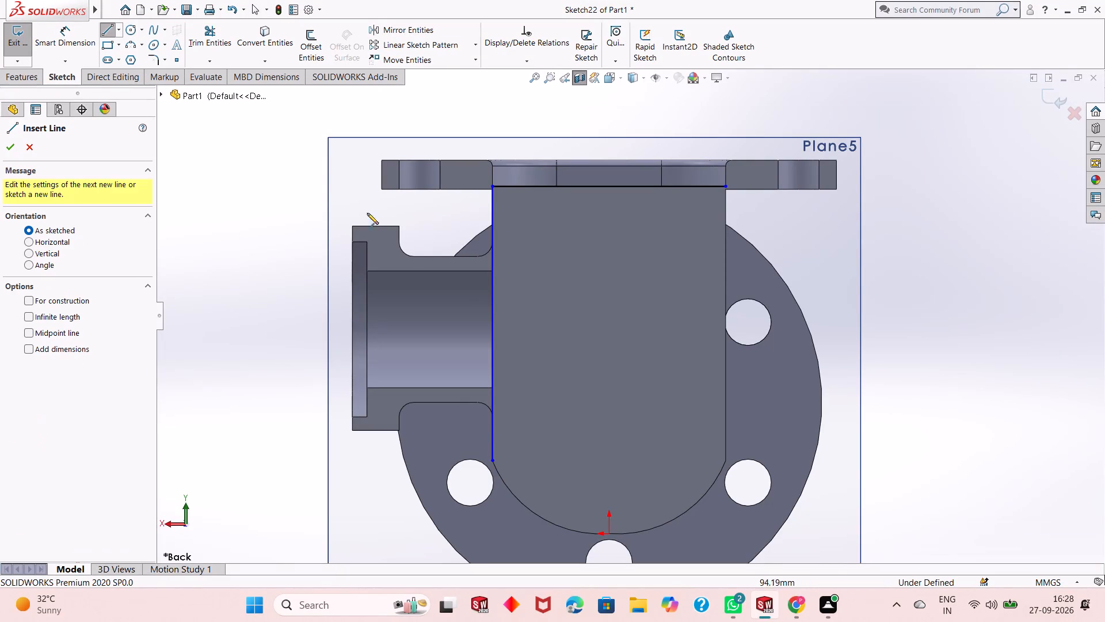
left_click(726, 186)
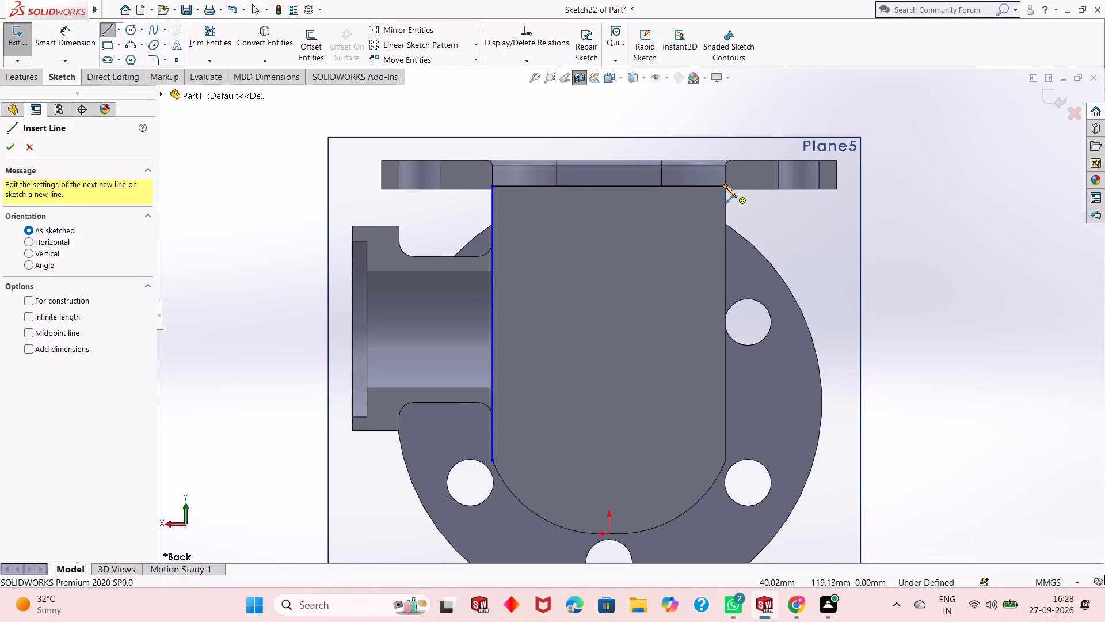
left_click(725, 460)
right_click(704, 433)
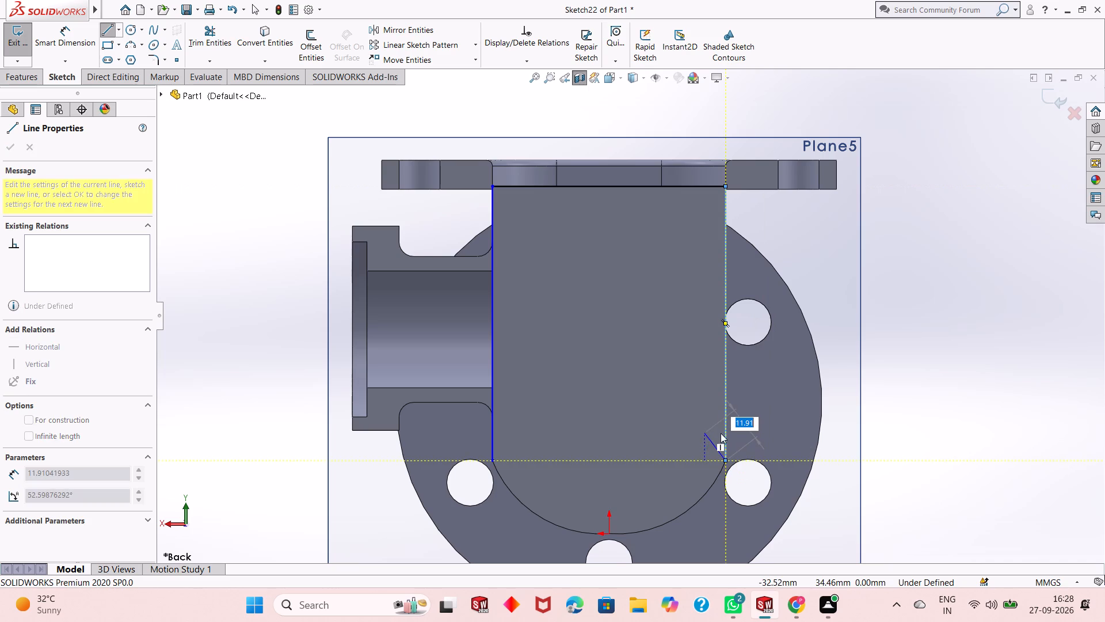
left_click(730, 434)
right_click(588, 303)
left_click(611, 307)
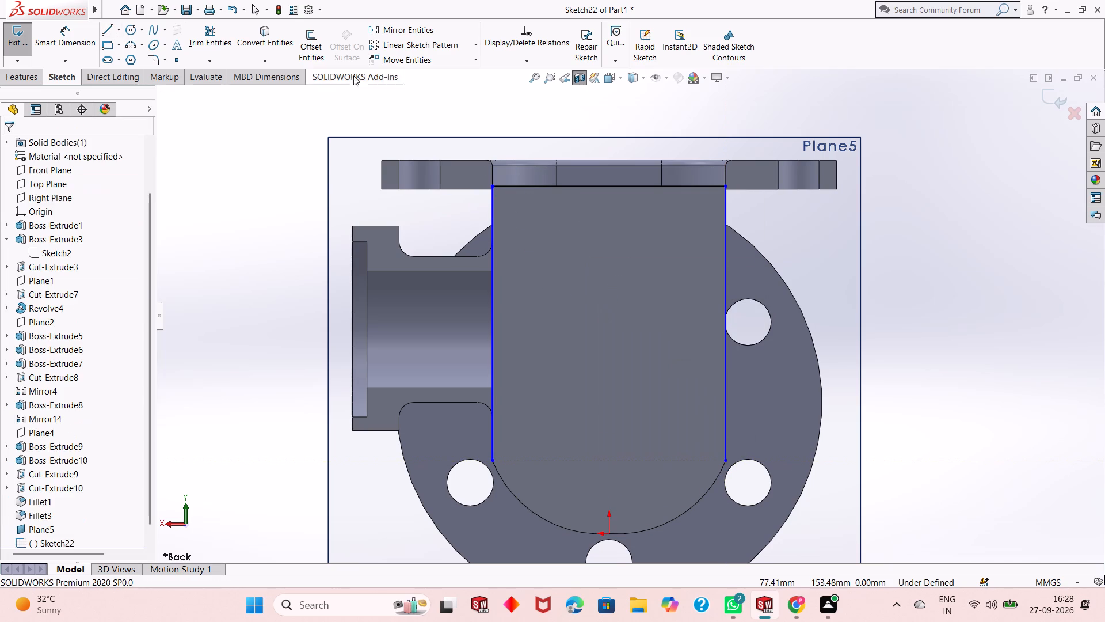
Join the lower ends of the two vertical lines with a downward-bulging three-point arc of 40 mm radius.
left_click(127, 47)
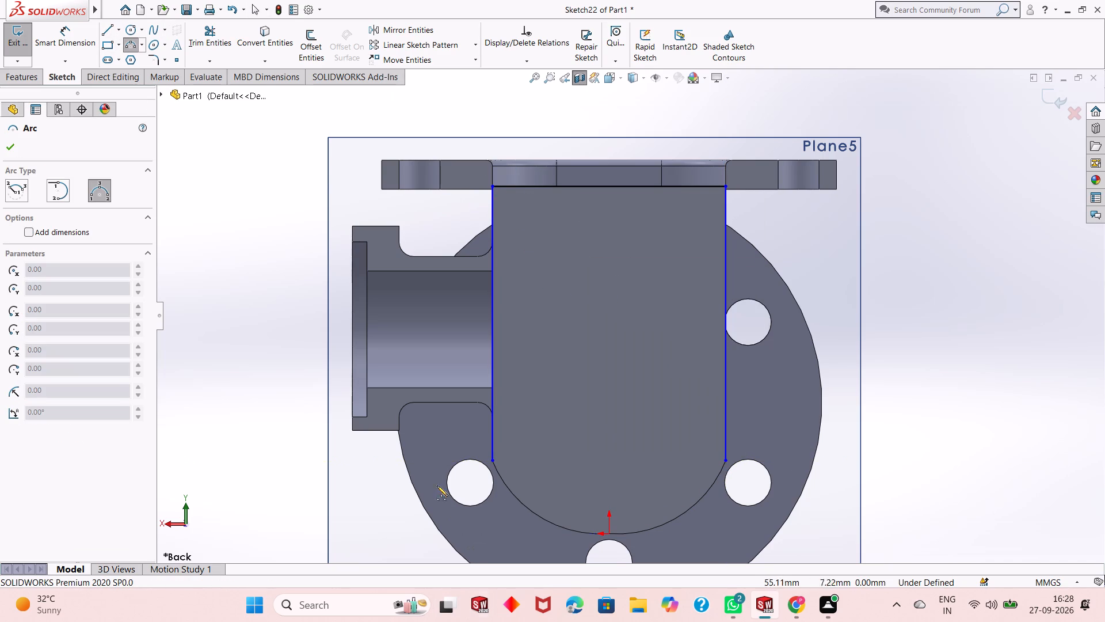
left_click(495, 462)
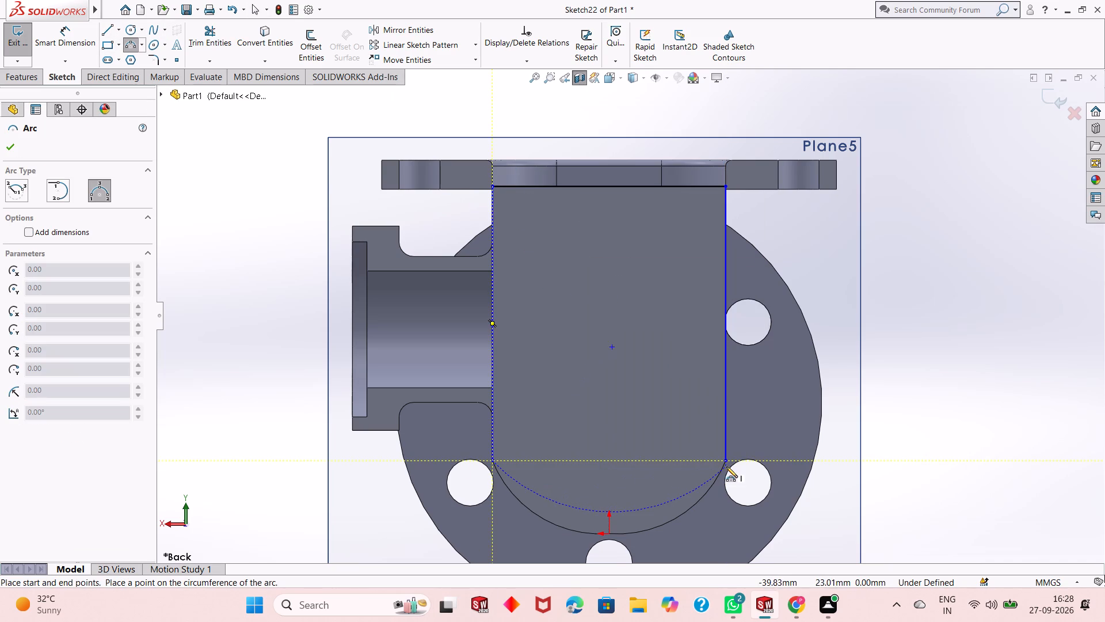
left_click(726, 462)
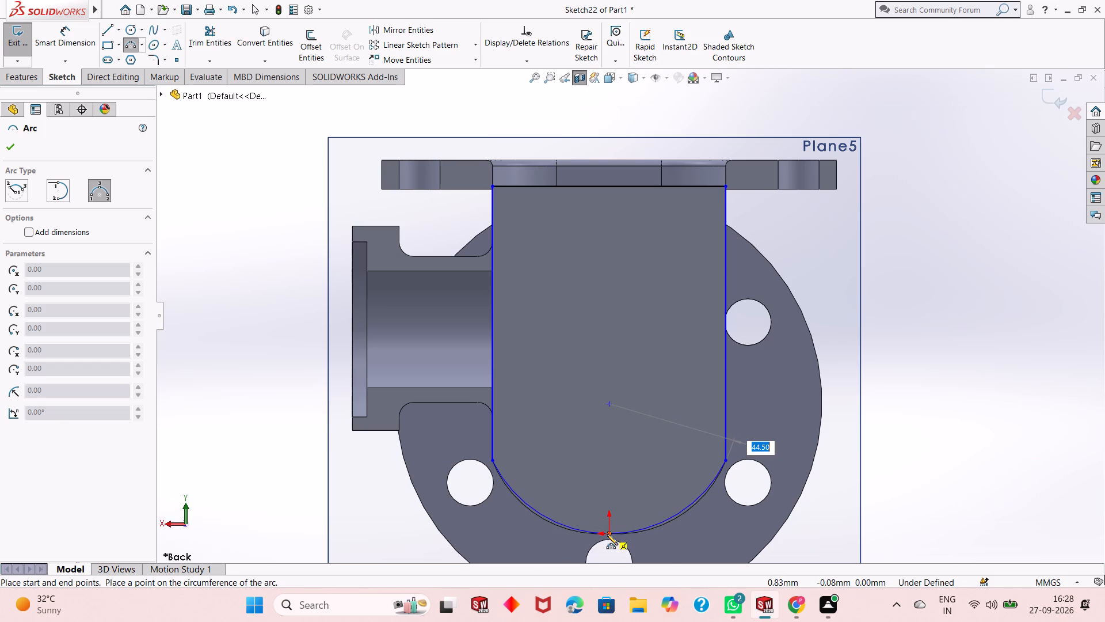
type("40")
key("Return")
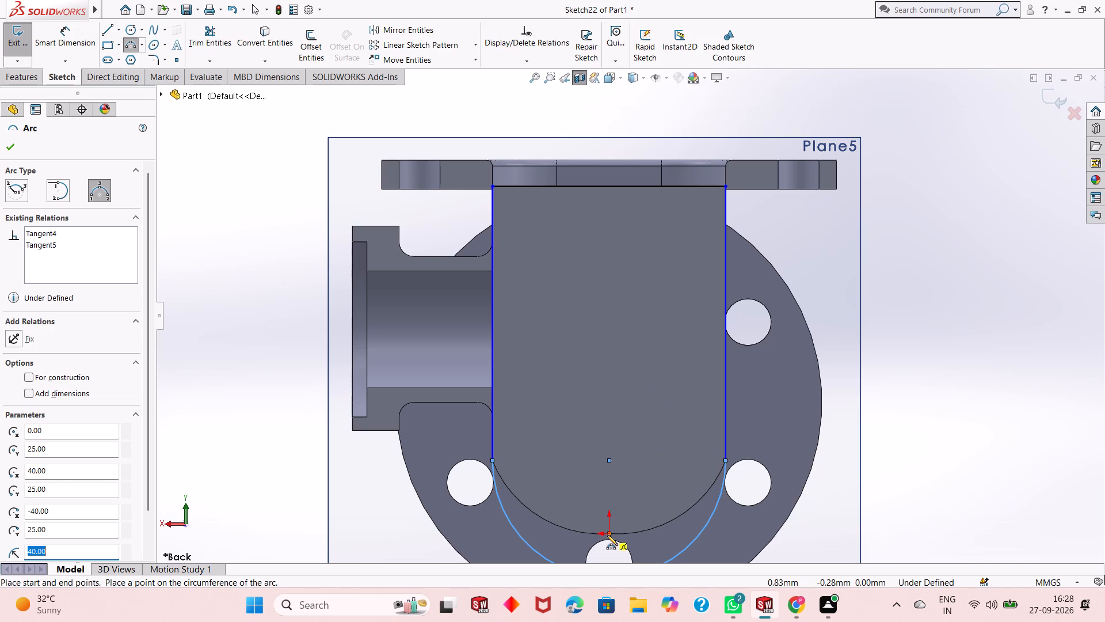
key("grave")
key("Escape")
key("Escape")
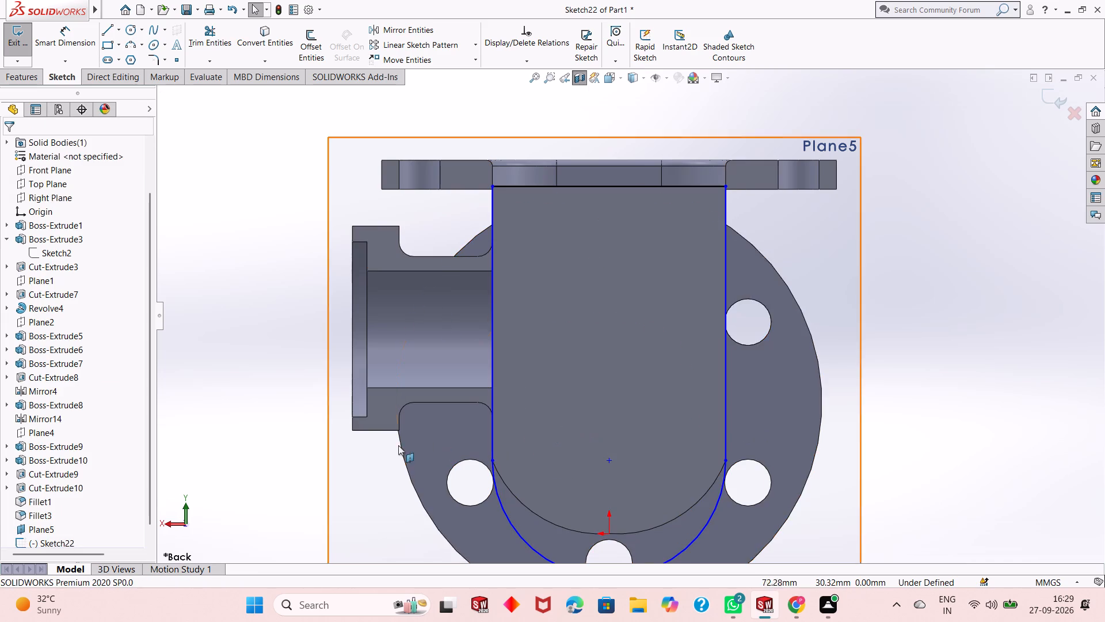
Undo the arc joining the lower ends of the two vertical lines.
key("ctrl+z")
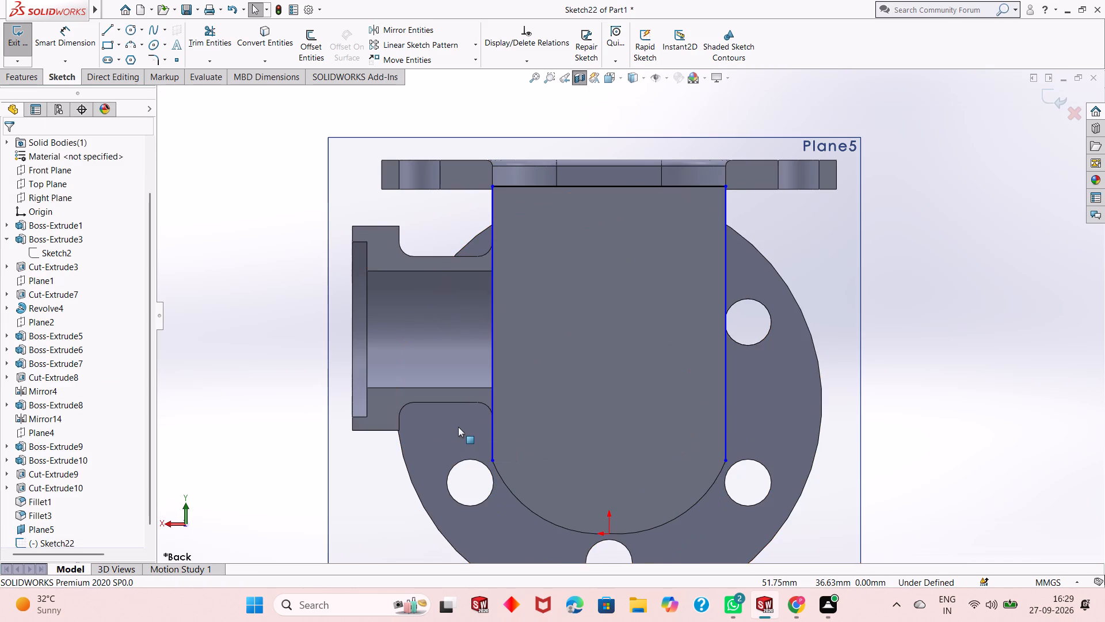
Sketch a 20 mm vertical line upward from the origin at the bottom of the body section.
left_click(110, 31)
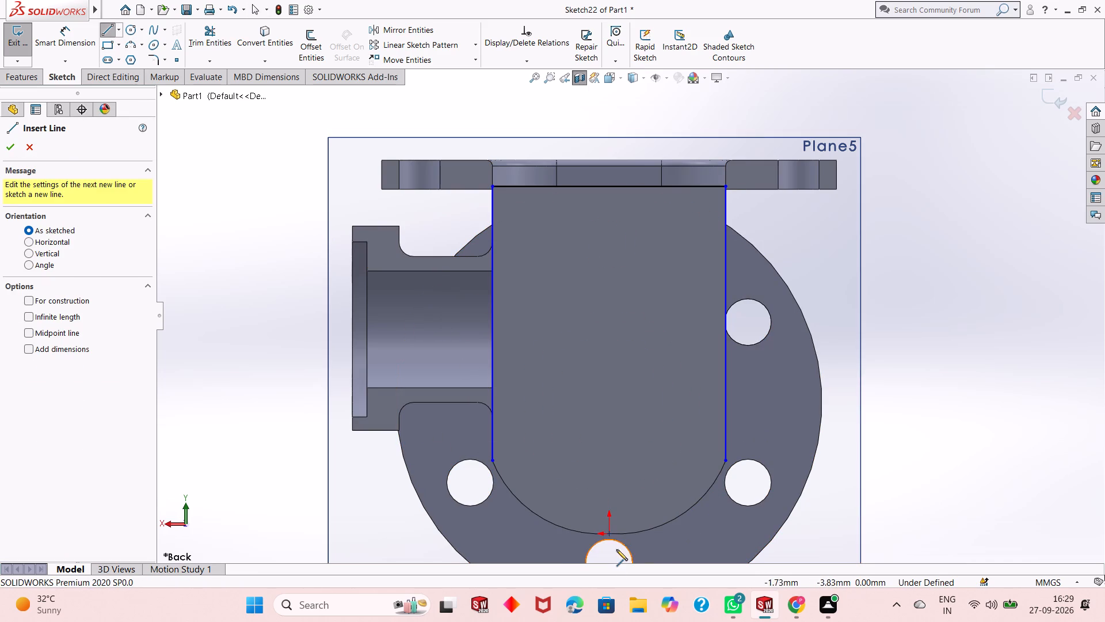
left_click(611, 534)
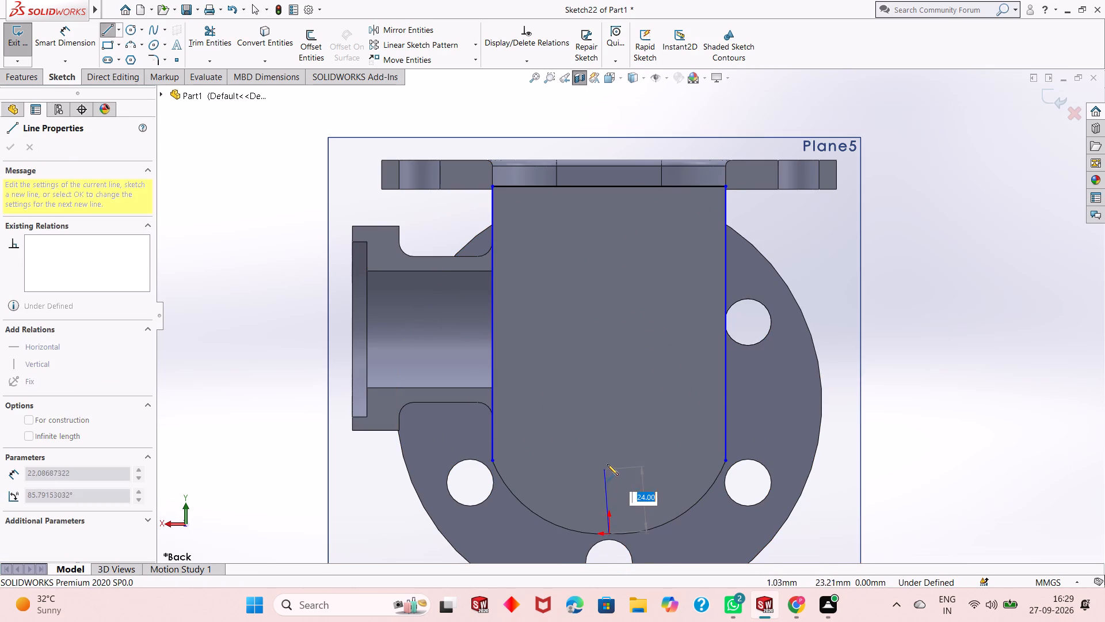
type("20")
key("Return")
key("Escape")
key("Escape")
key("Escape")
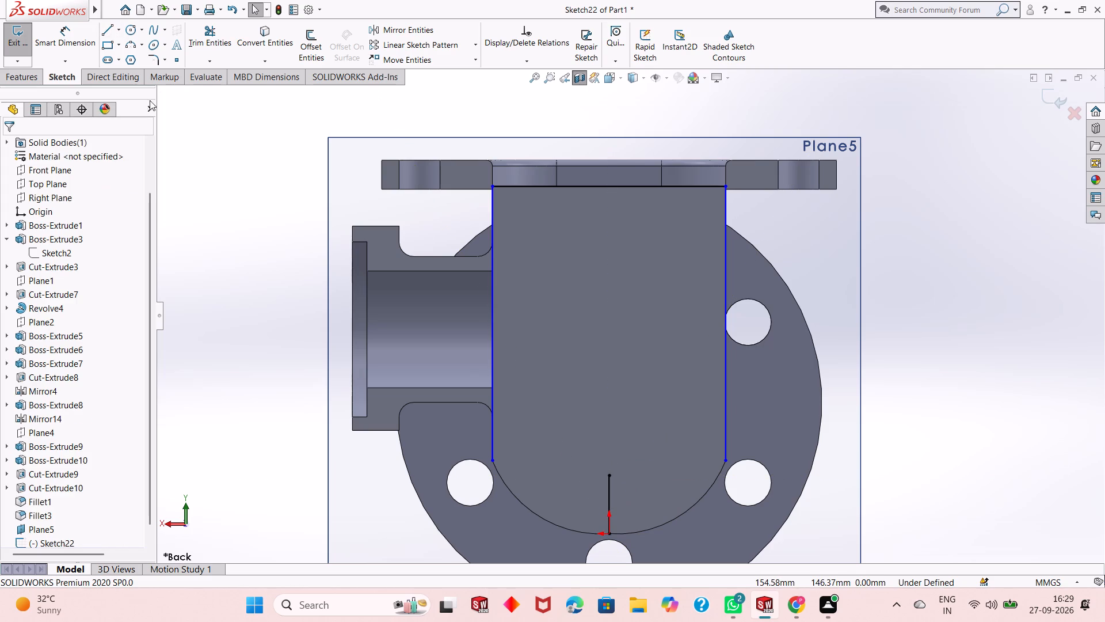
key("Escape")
Sketch a 40 mm radius three-point arc from the lower end of the side-flange-side vertical line to the origin, bulging downward.
left_click(132, 44)
left_click(493, 464)
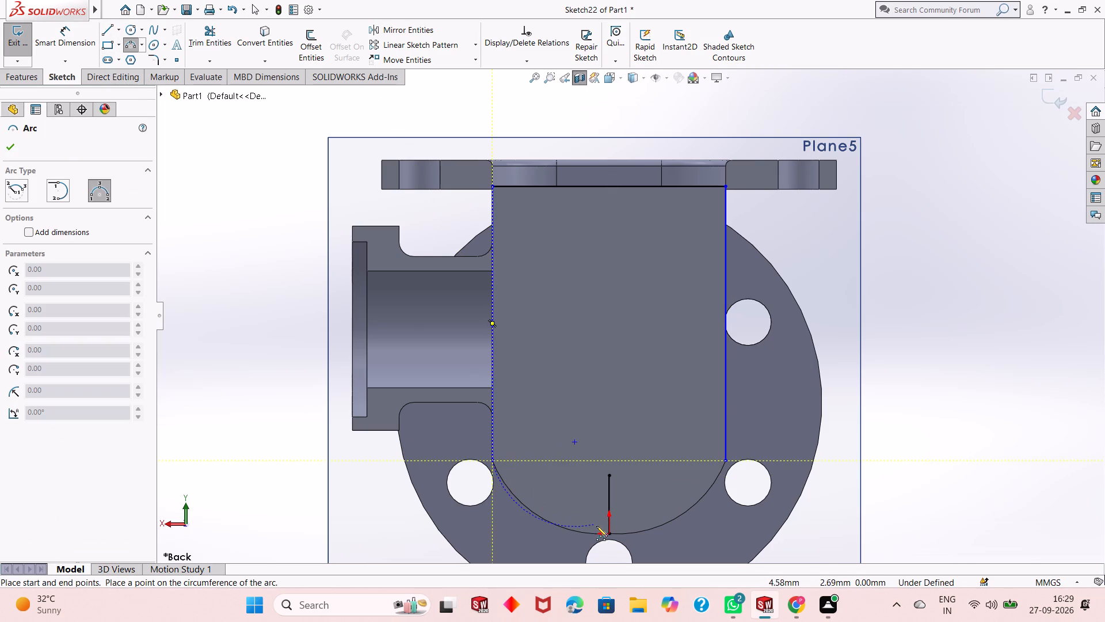
left_click(610, 534)
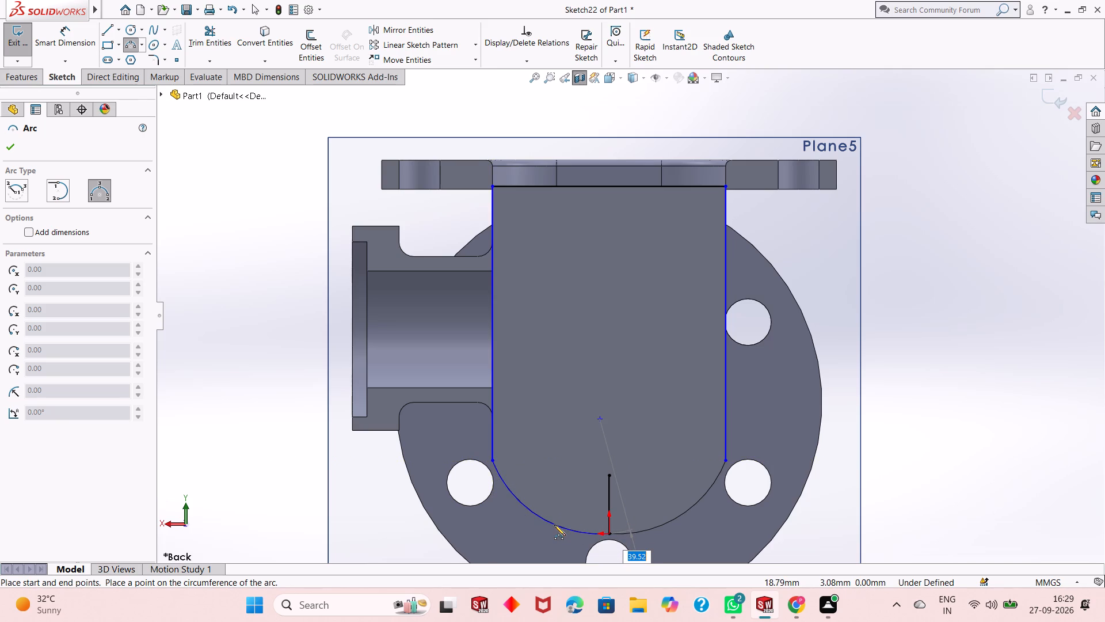
type("40")
key("Return")
key("Escape")
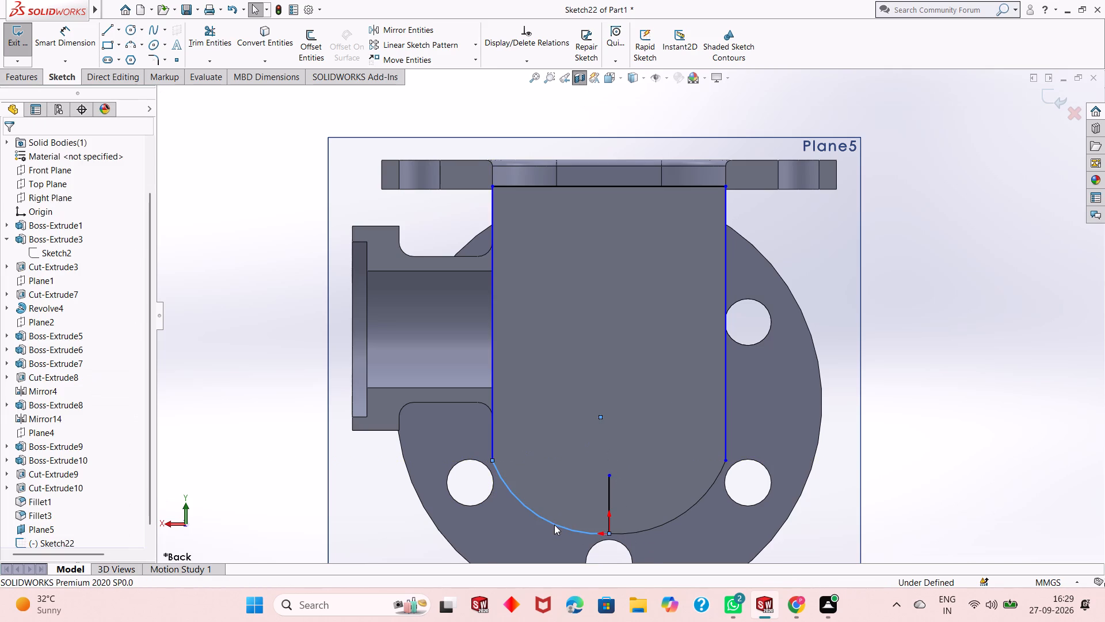
key("Escape")
key("Escape")
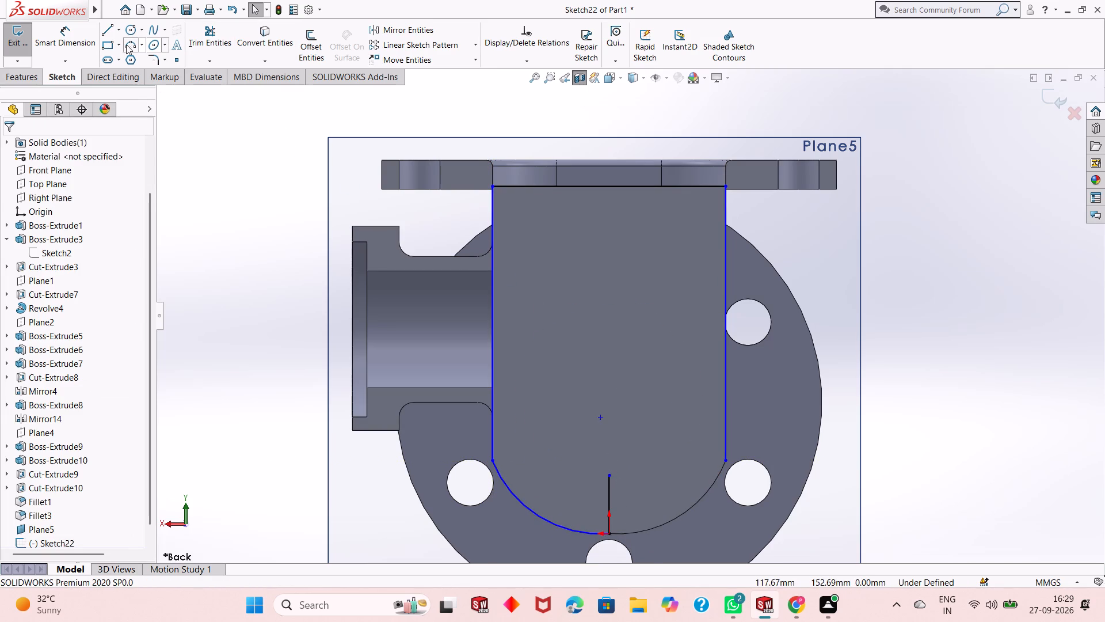
Sketch a matching 40 mm radius three-point arc from the origin to the lower end of the opposite vertical line.
left_click(125, 45)
left_click(610, 534)
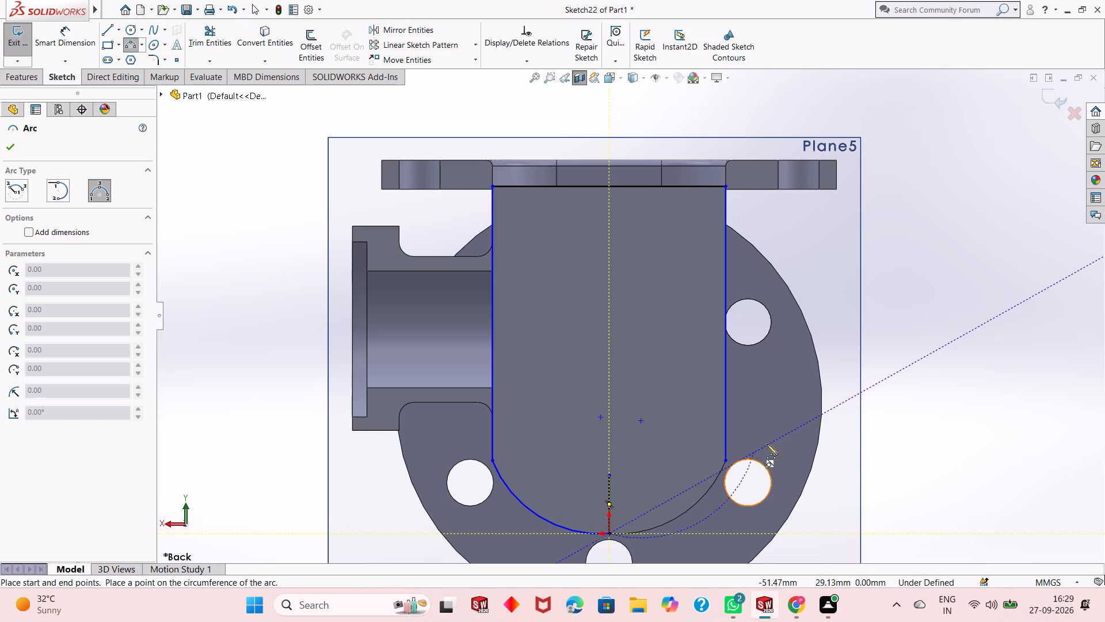
left_click(727, 461)
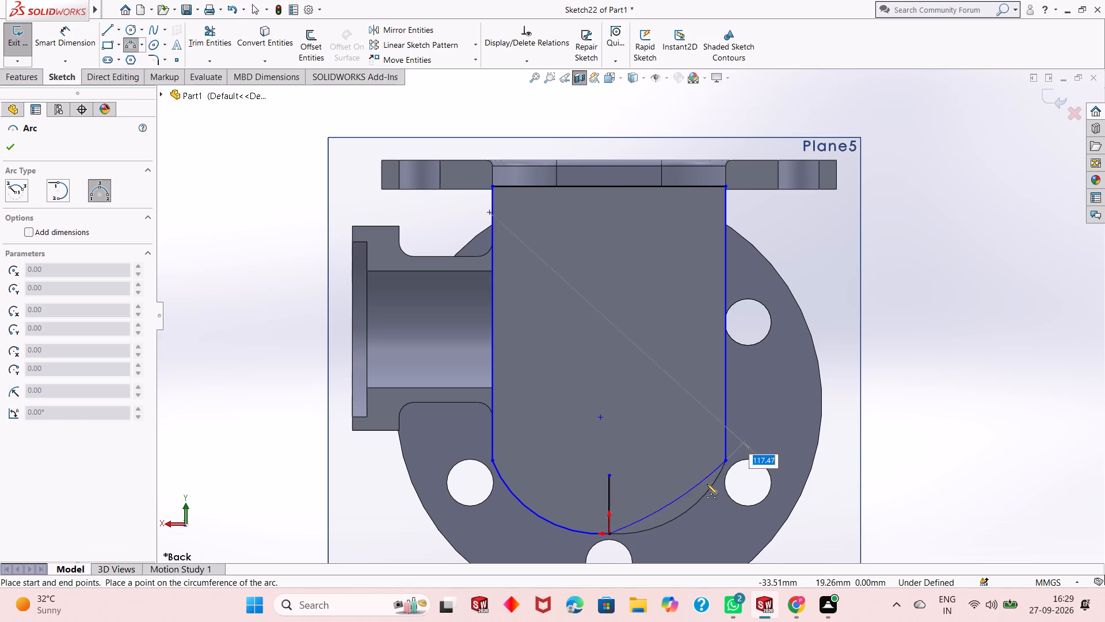
type("40")
key("Return")
key("Escape")
key("Escape")
key("Escape")
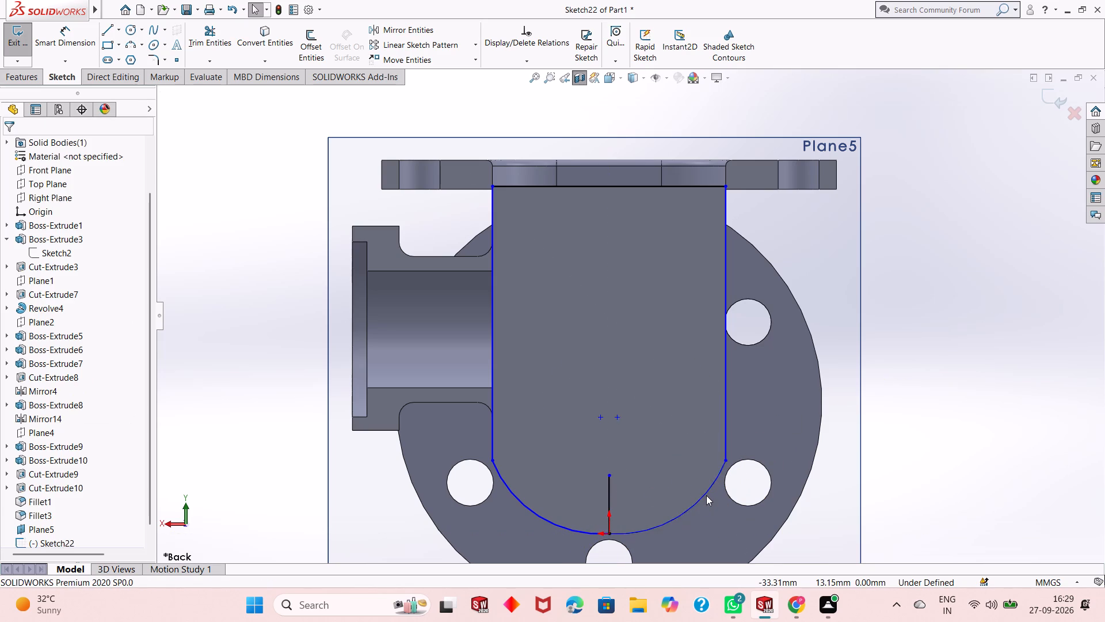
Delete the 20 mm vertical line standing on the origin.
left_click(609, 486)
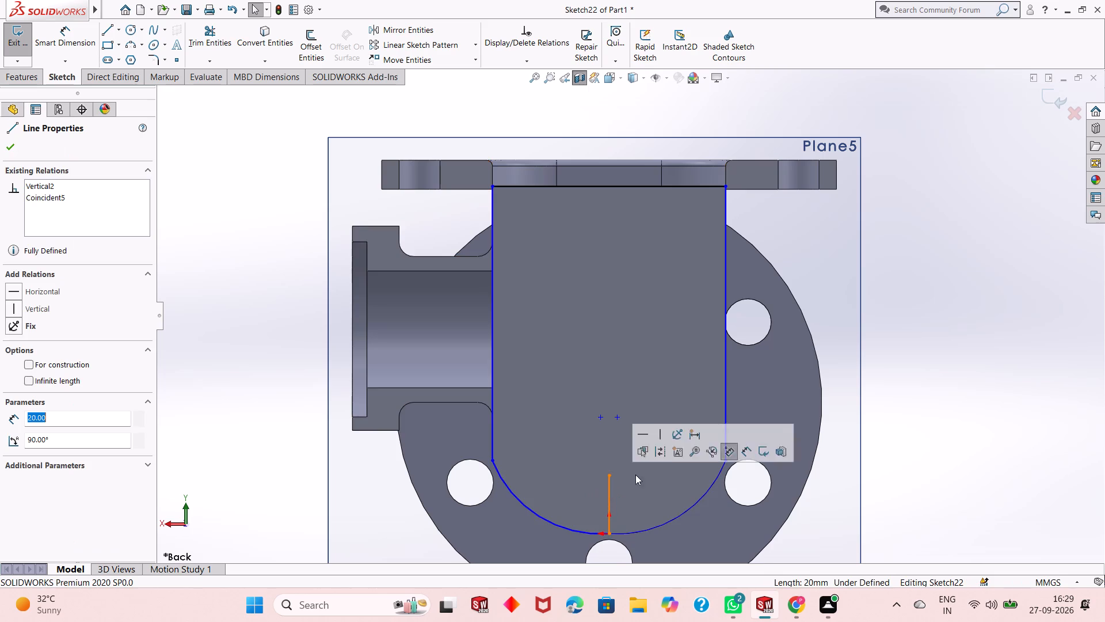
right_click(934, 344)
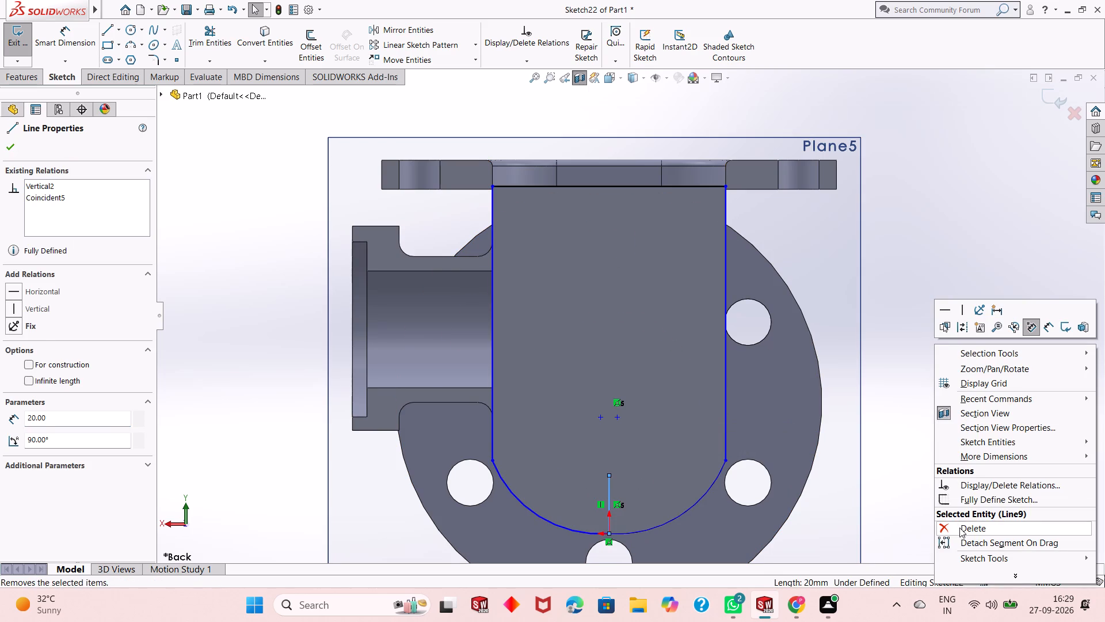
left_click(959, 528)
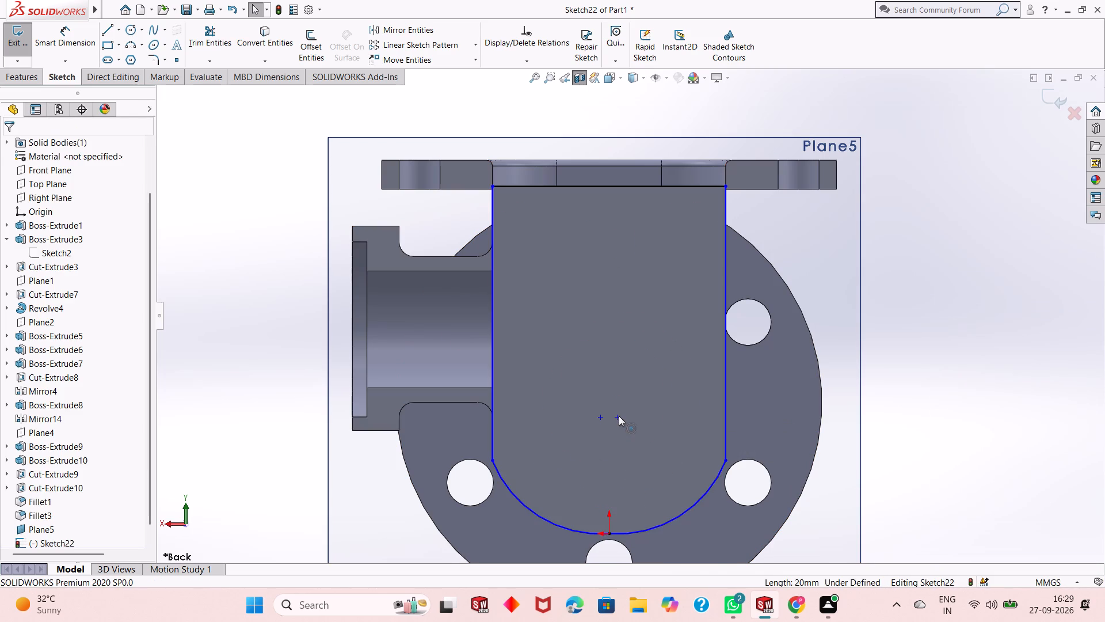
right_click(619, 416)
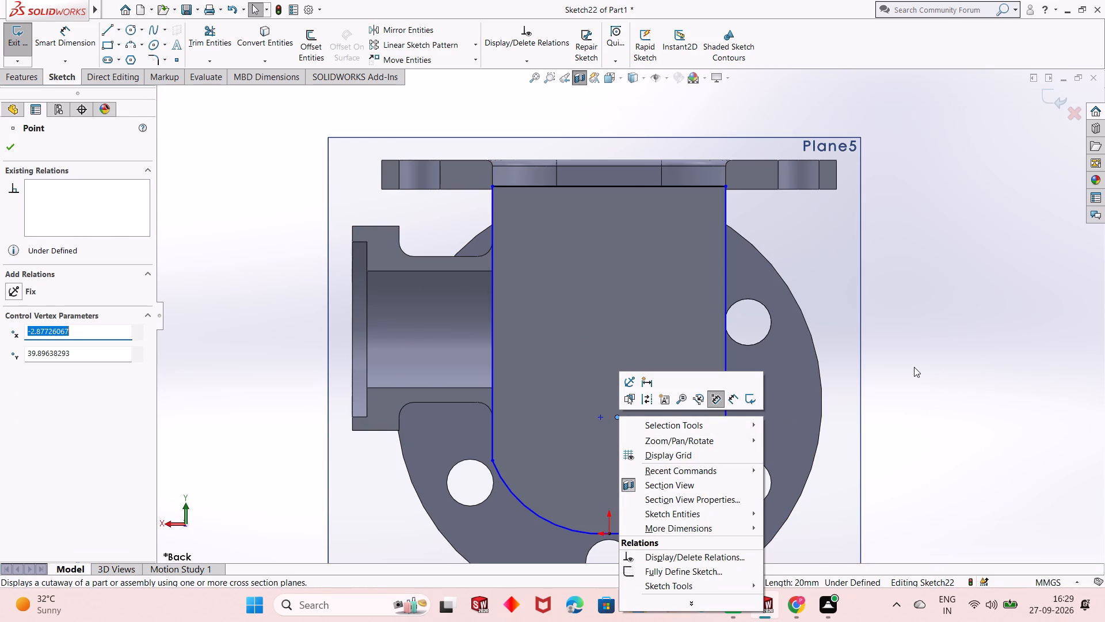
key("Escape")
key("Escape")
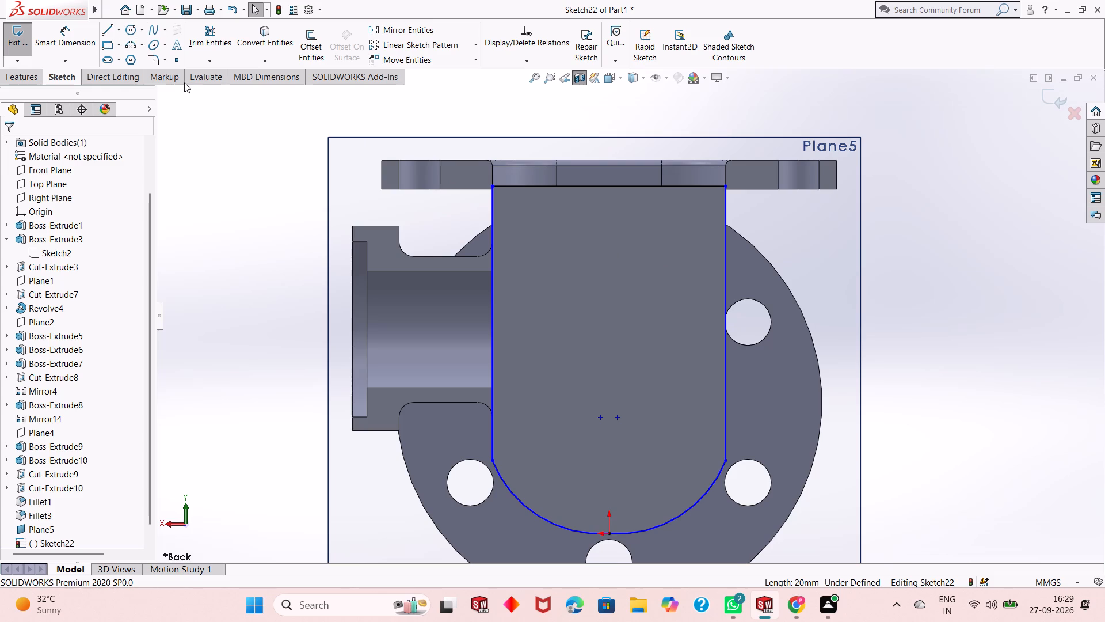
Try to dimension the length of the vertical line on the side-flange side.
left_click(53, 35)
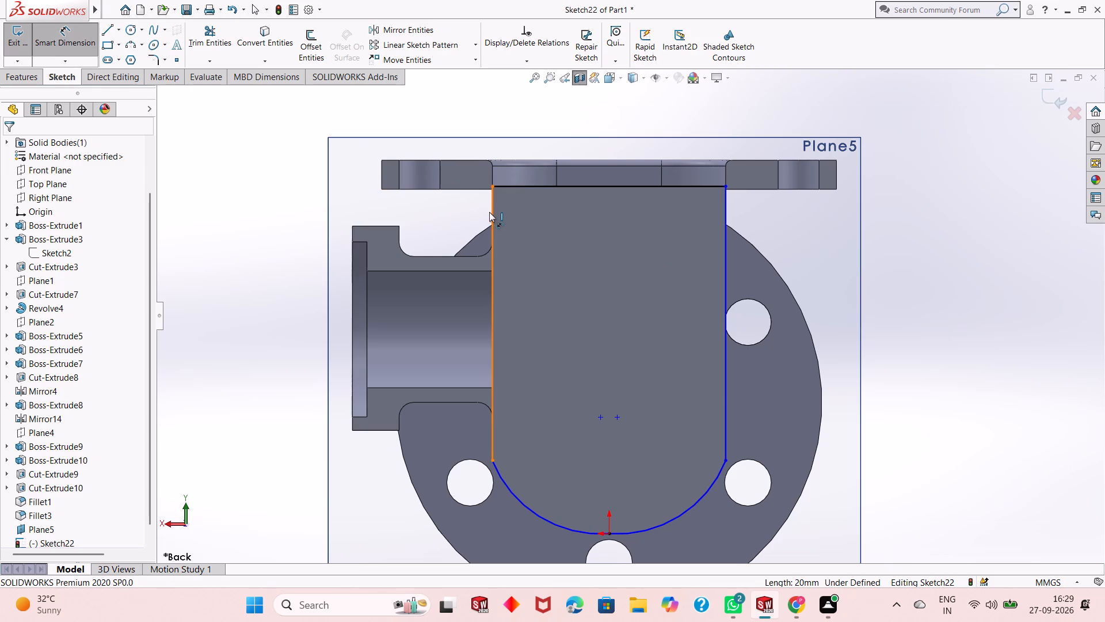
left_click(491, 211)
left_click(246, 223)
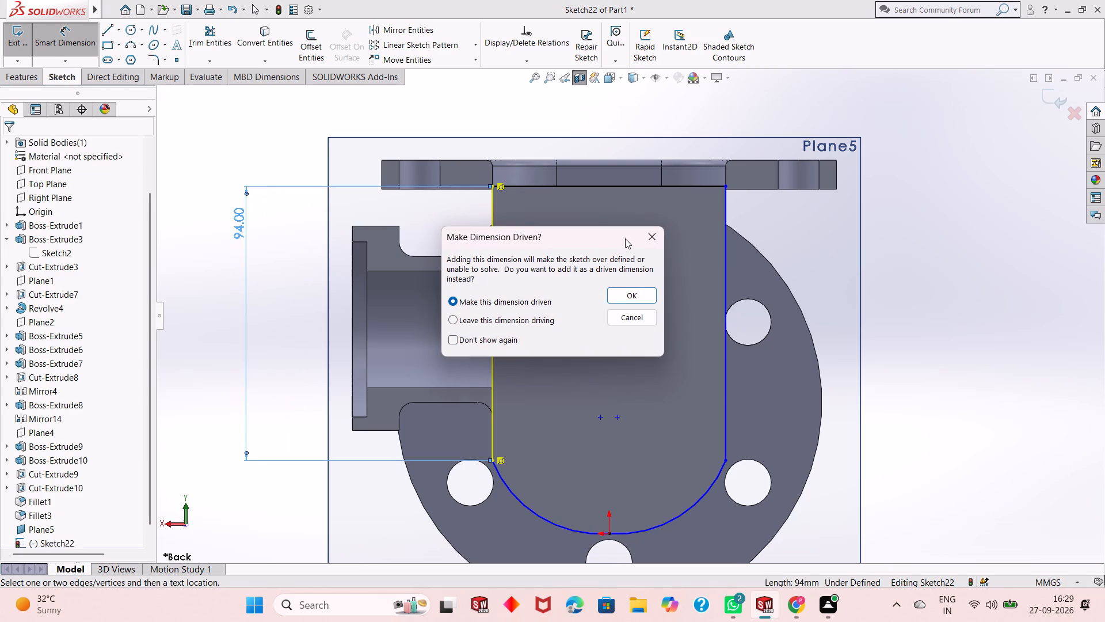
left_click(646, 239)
Dimension both bottom arcs with a radius of 40 mm each.
left_click(531, 511)
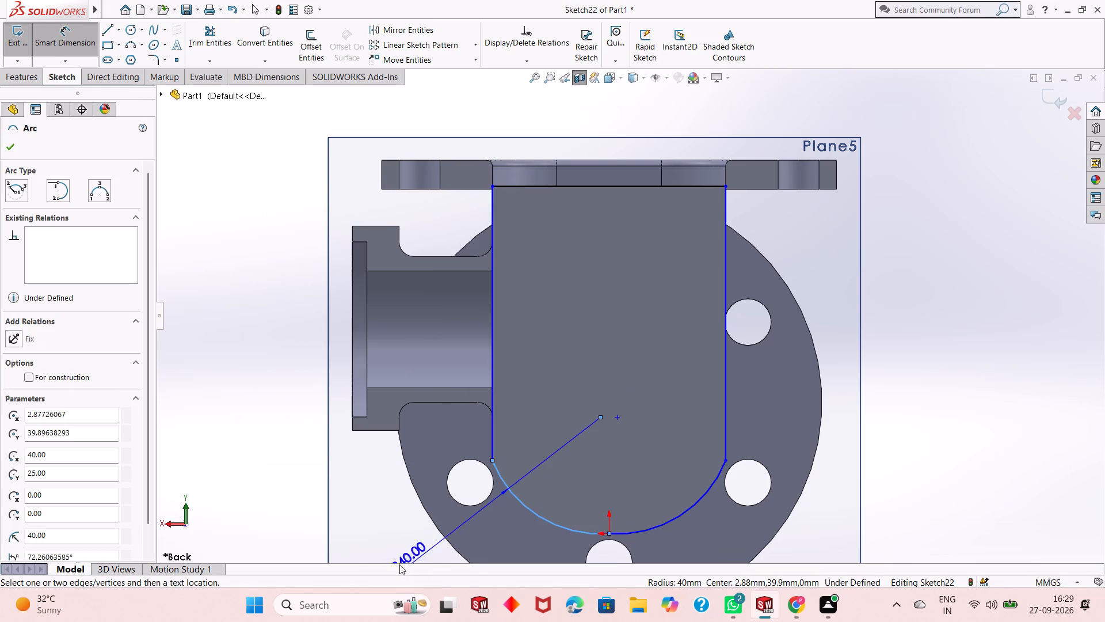
left_click(379, 542)
left_click(329, 525)
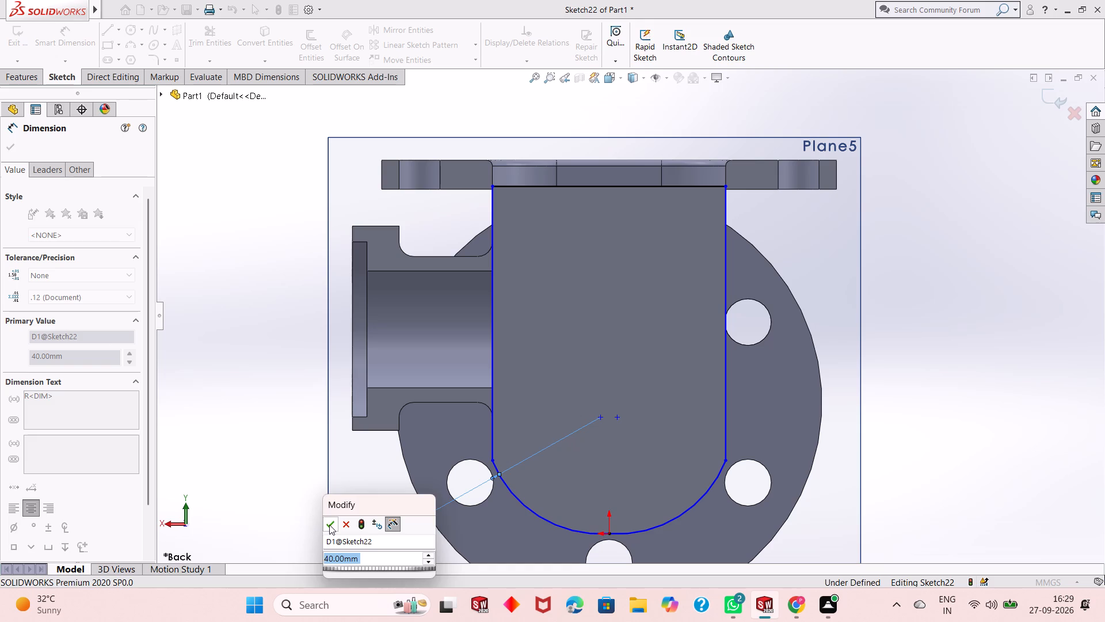
left_click_drag(665, 521, 670, 521)
left_click(912, 505)
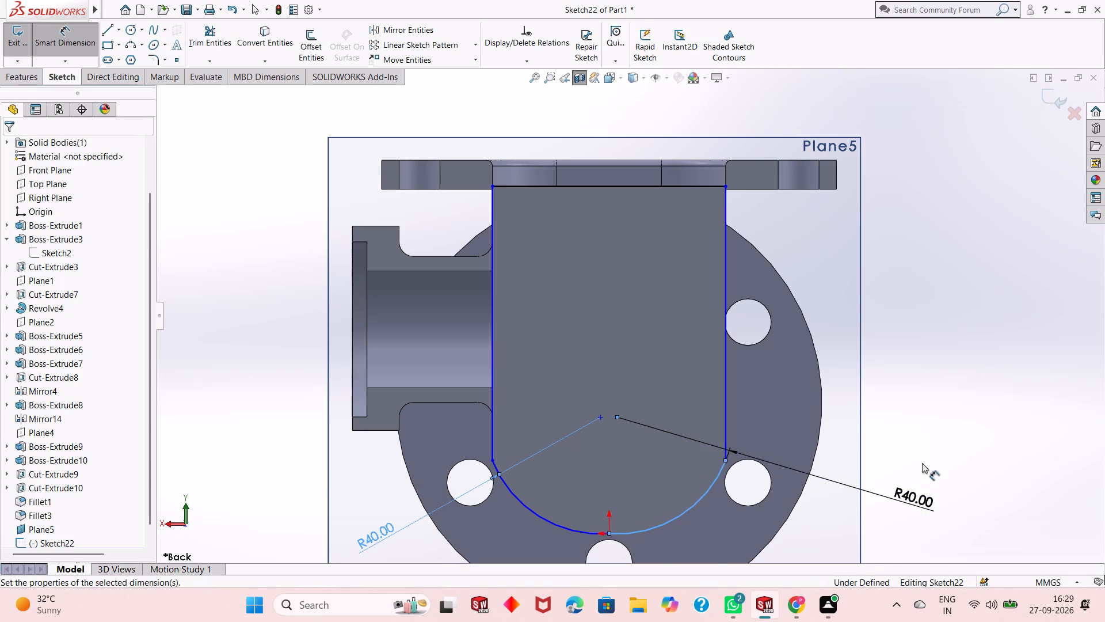
left_click(861, 484)
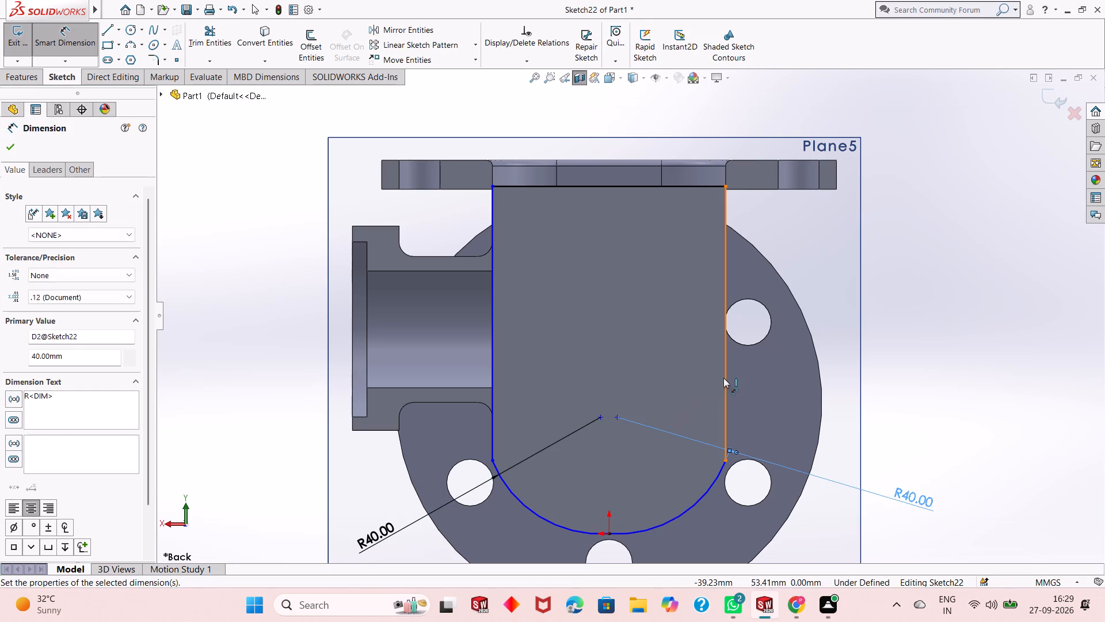
Dimension the vertical line opposite the side flange at 94 mm.
left_click(723, 378)
left_click(905, 355)
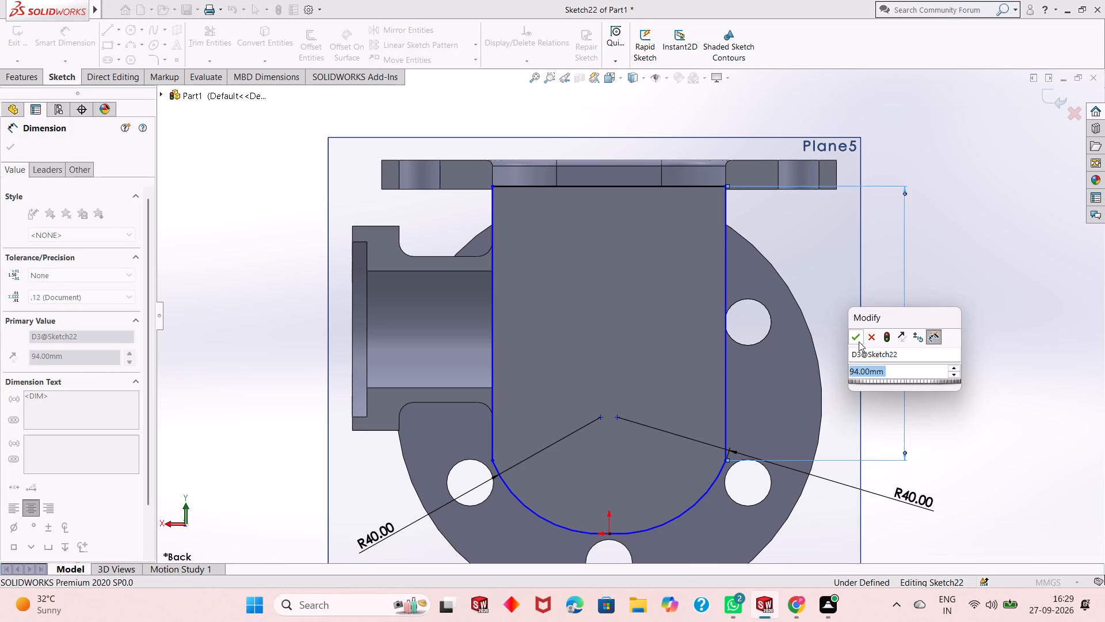
left_click(859, 342)
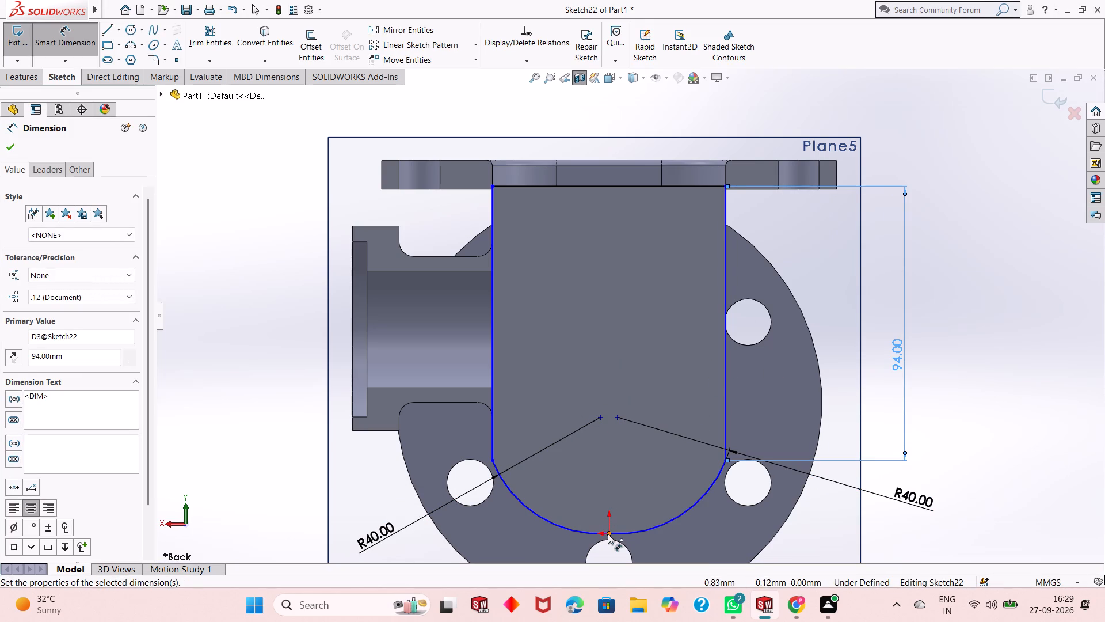
Dimension the top line's side-flange end 40 mm horizontally from the origin and the full top line at 80 mm.
left_click(608, 535)
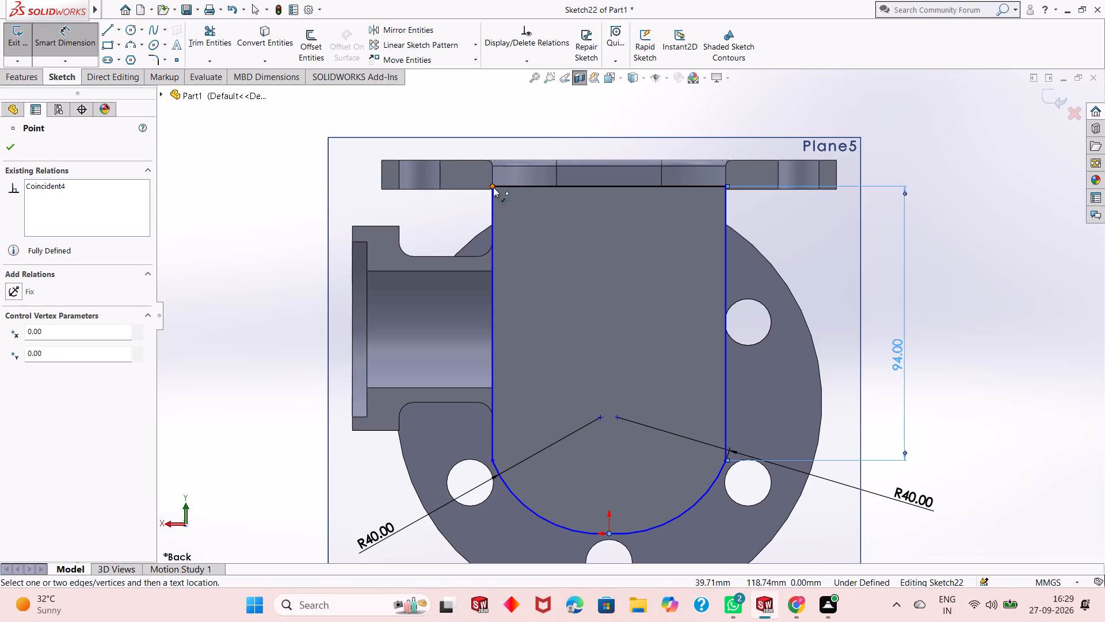
left_click(493, 187)
left_click(527, 117)
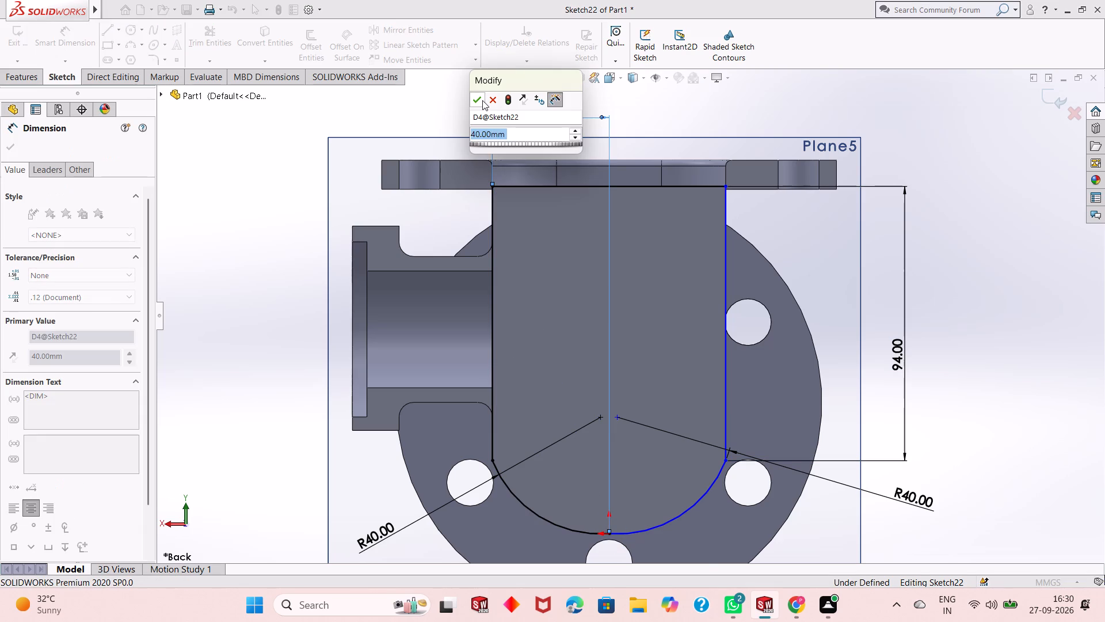
left_click(477, 100)
left_click(646, 187)
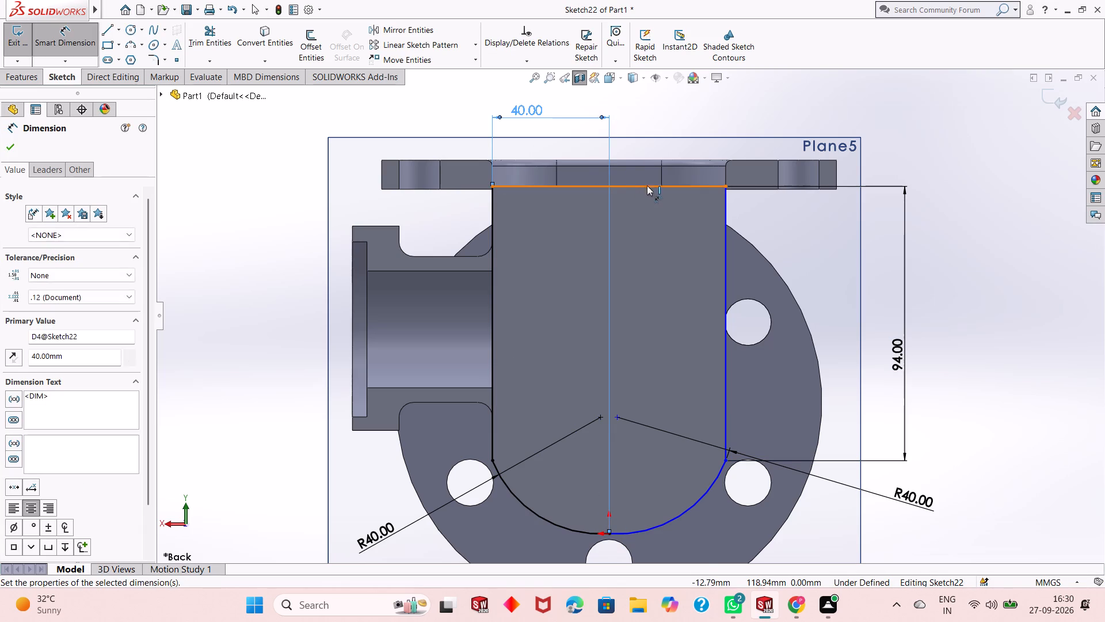
left_click(651, 113)
left_click(602, 97)
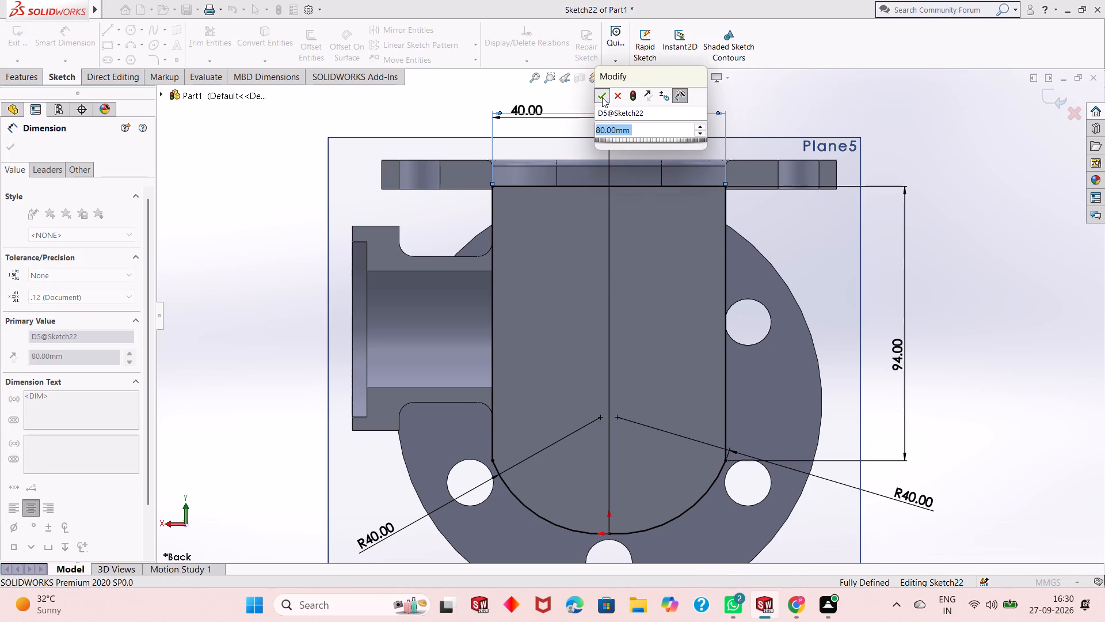
right_click(938, 213)
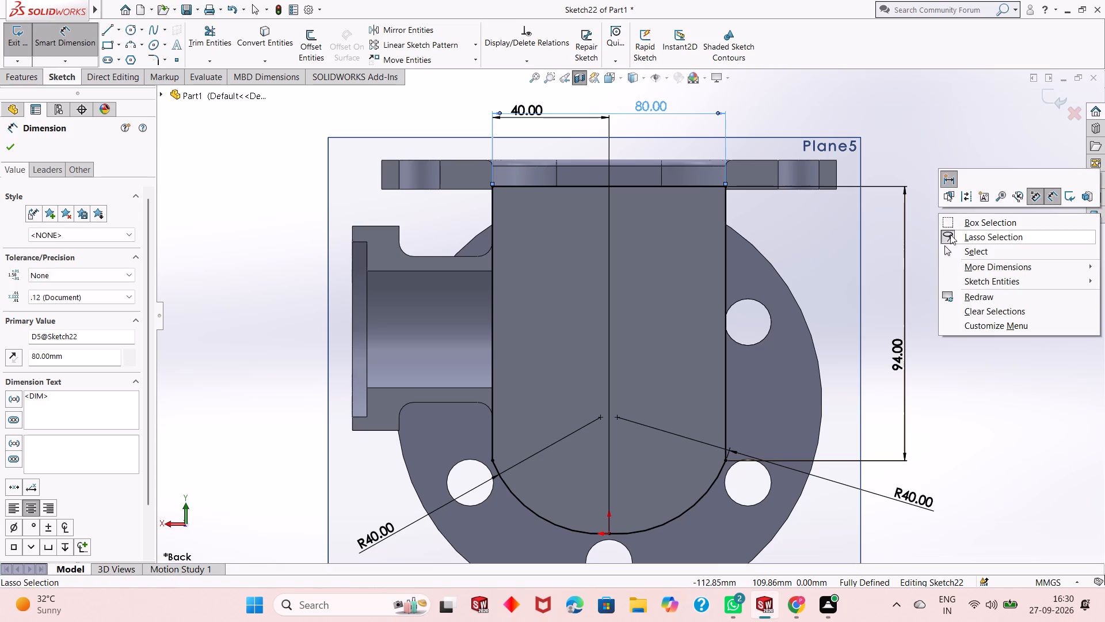
left_click(958, 250)
Offset the whole closed profile chain 8 mm inward in one direction only, with the offset dimension added.
scroll(691, 337, "up", 1)
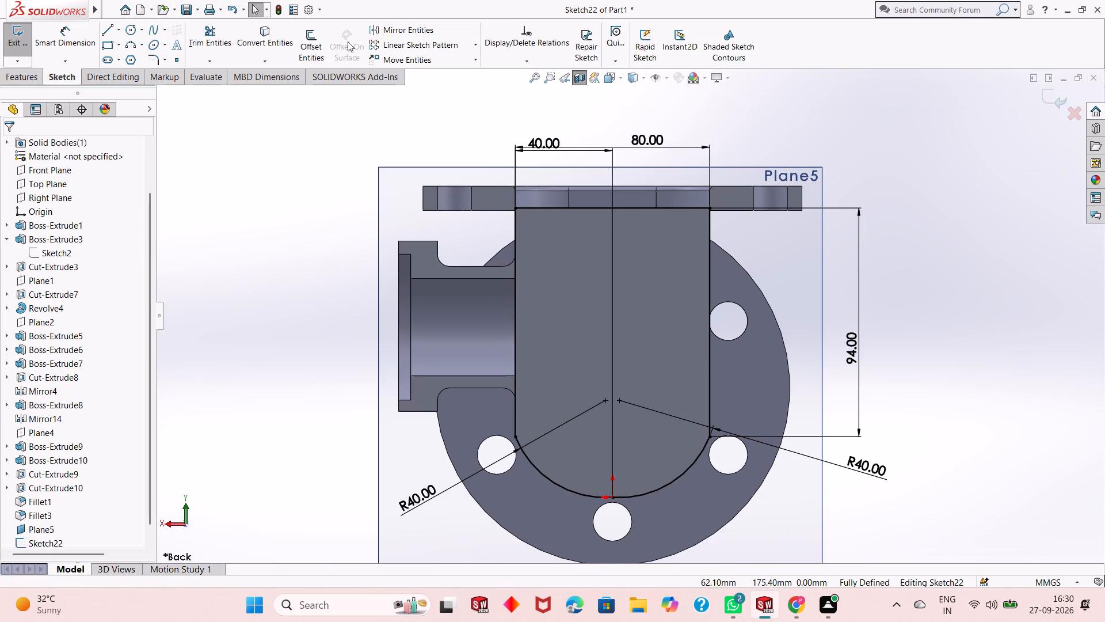
left_click(314, 54)
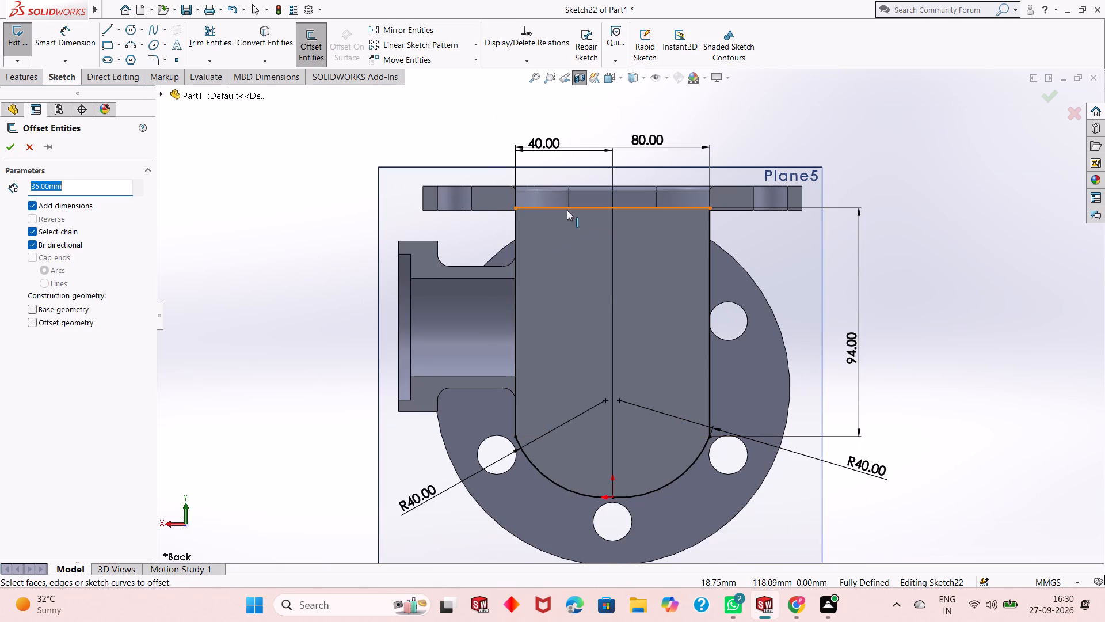
left_click(567, 210)
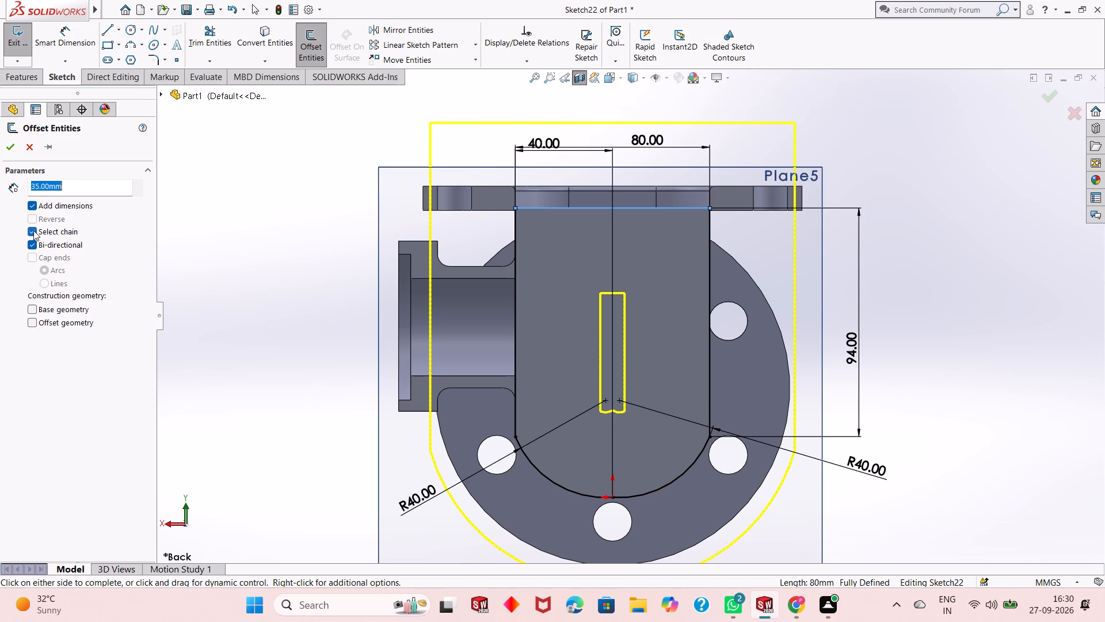
left_click(33, 245)
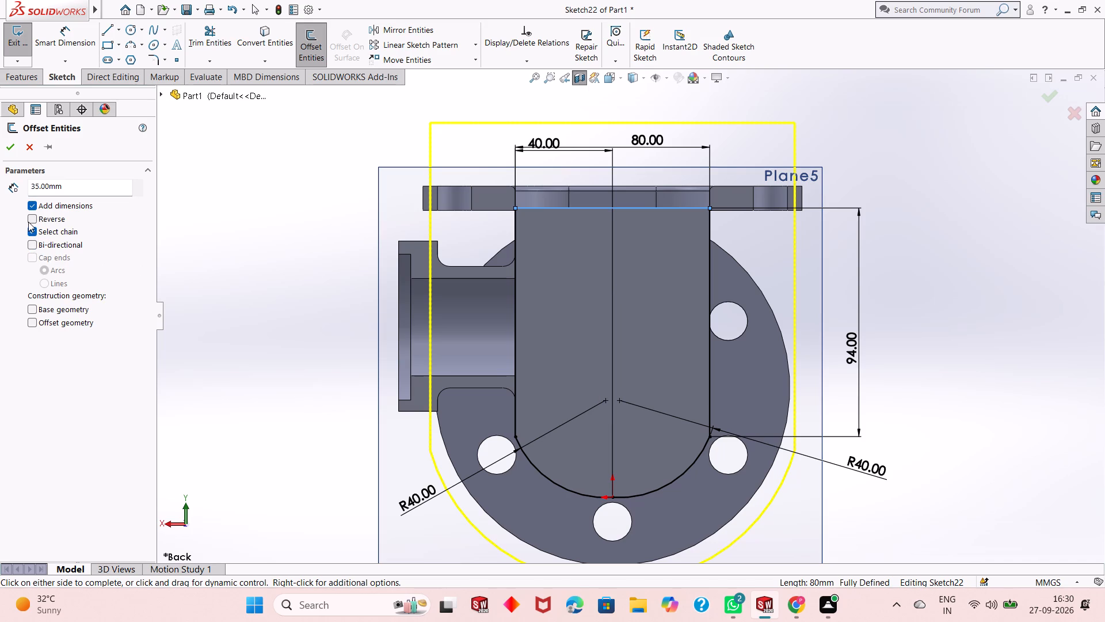
left_click(29, 220)
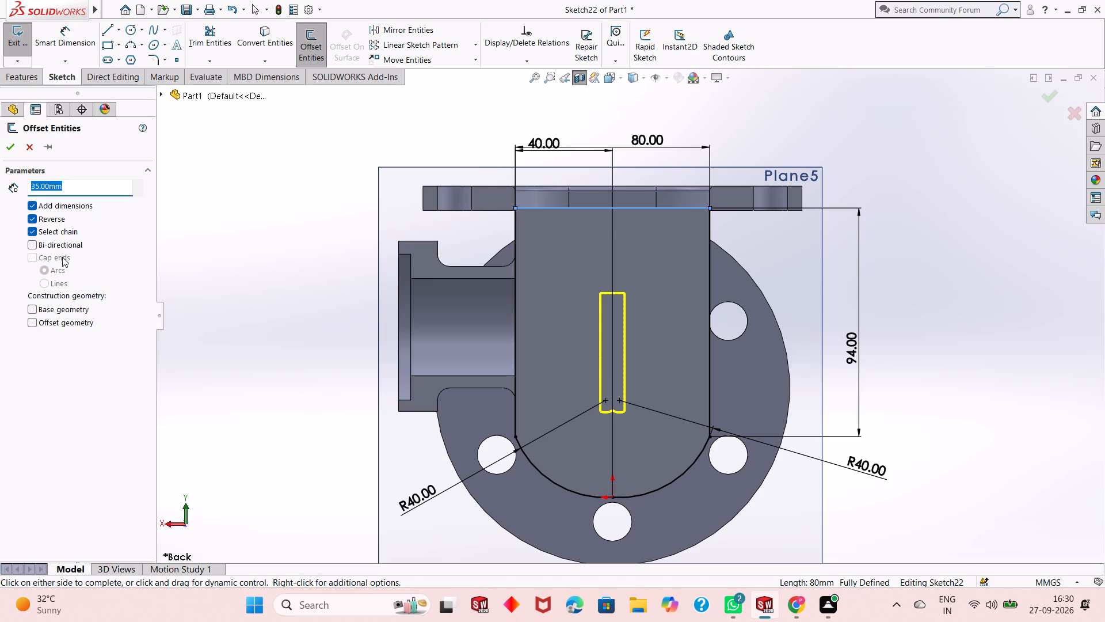
type("10")
key("Return")
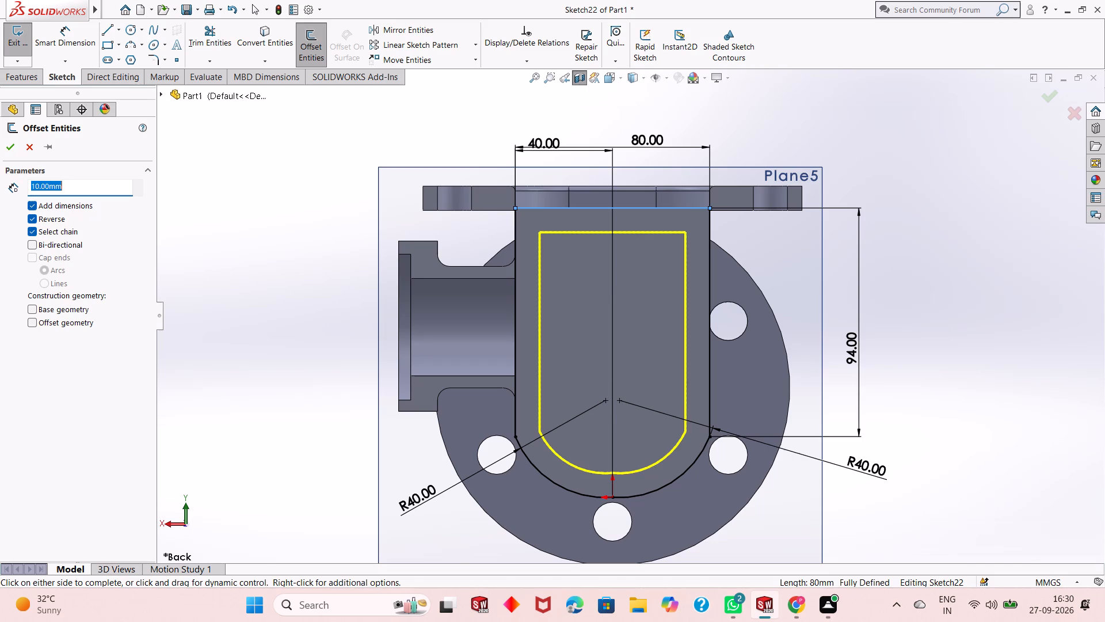
key("5")
key("Return")
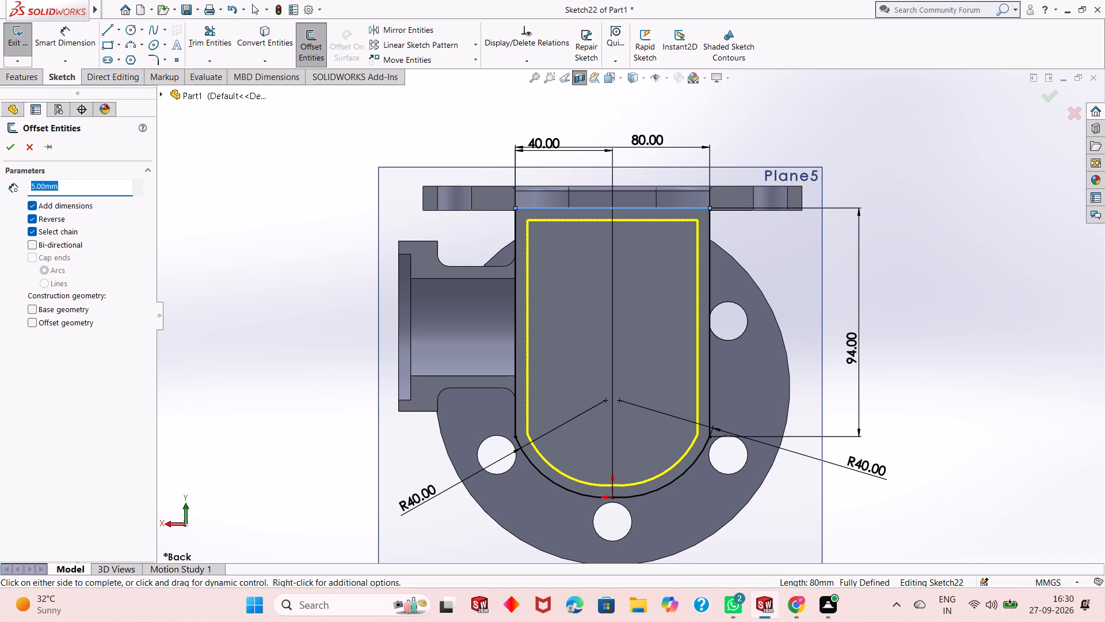
type("10")
key("Return")
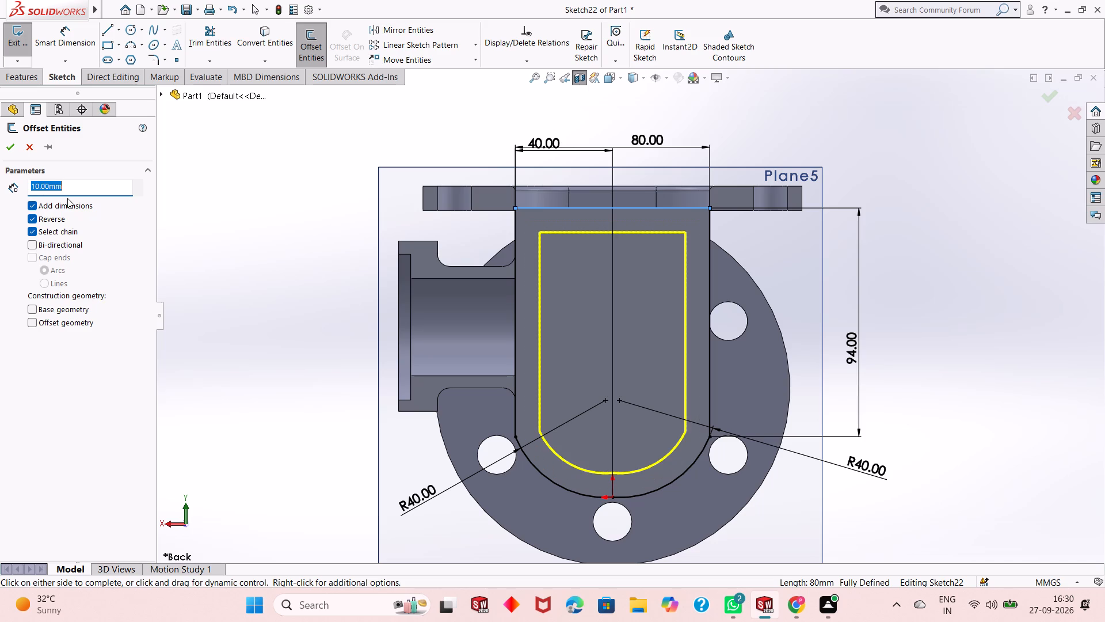
key("8")
key("Return")
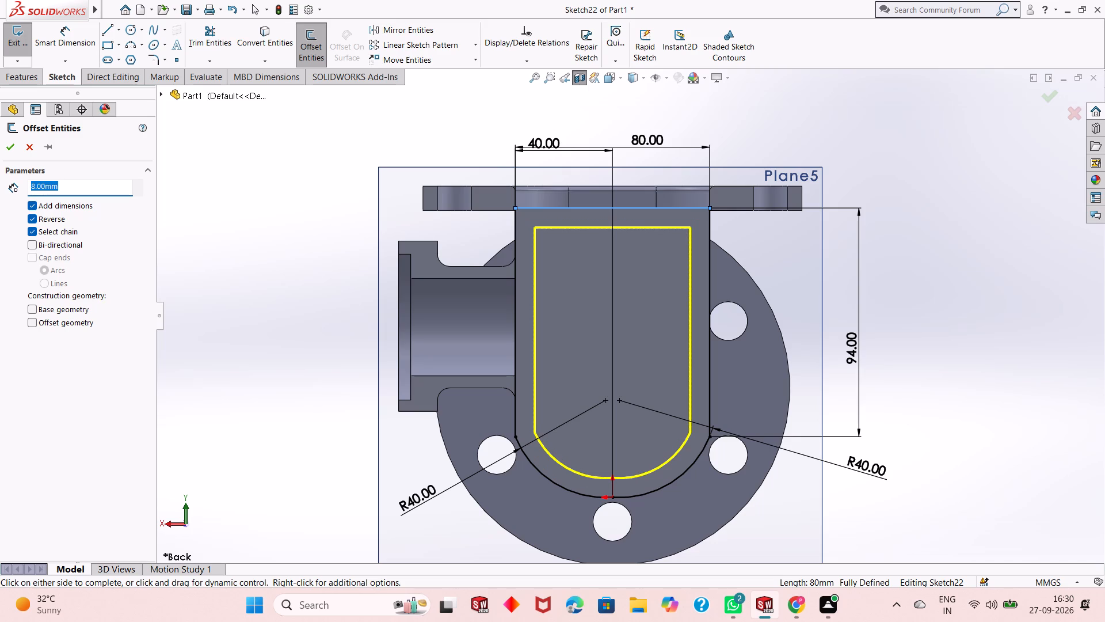
left_click(9, 145)
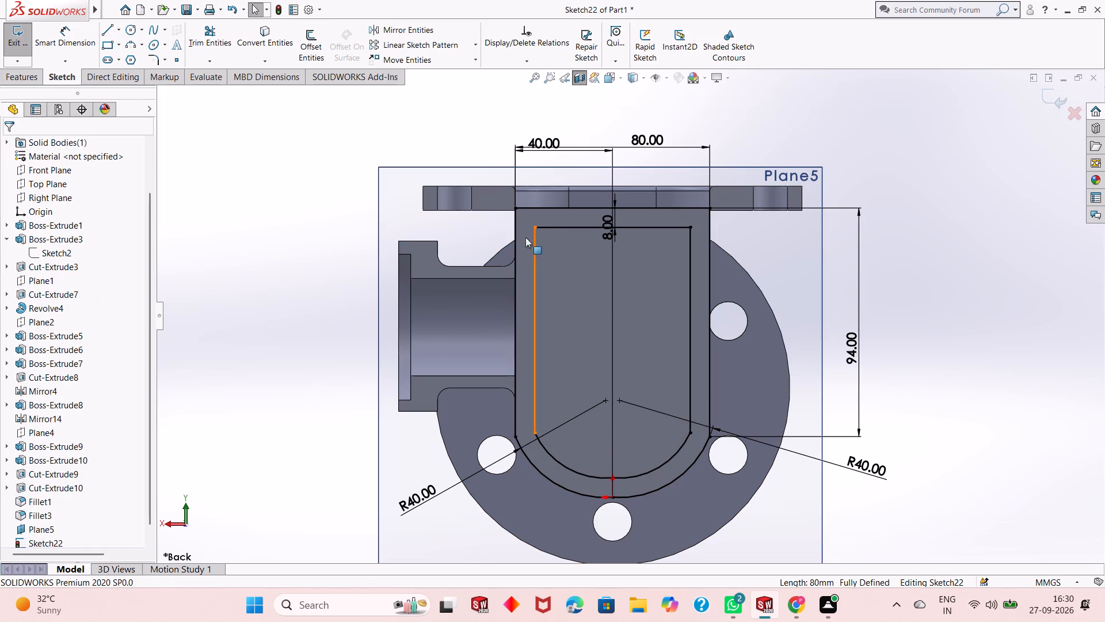
Delete the outer profile's three lines and two bottom arcs, keeping only the inner offset profile.
left_click(516, 220)
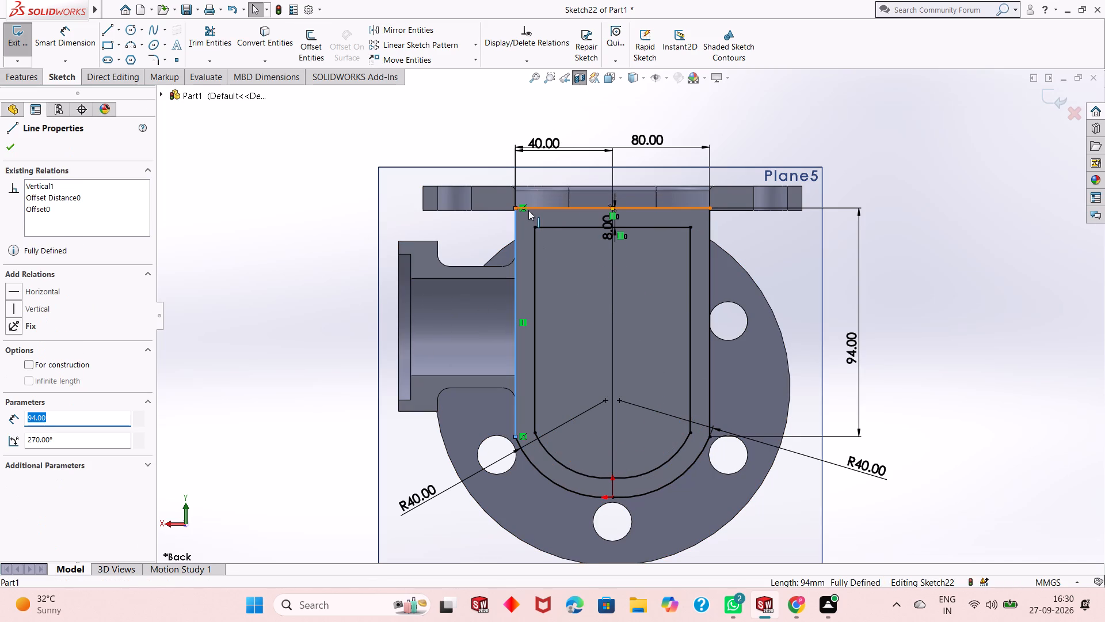
left_click(528, 210, "ctrl")
left_click(708, 344, "ctrl")
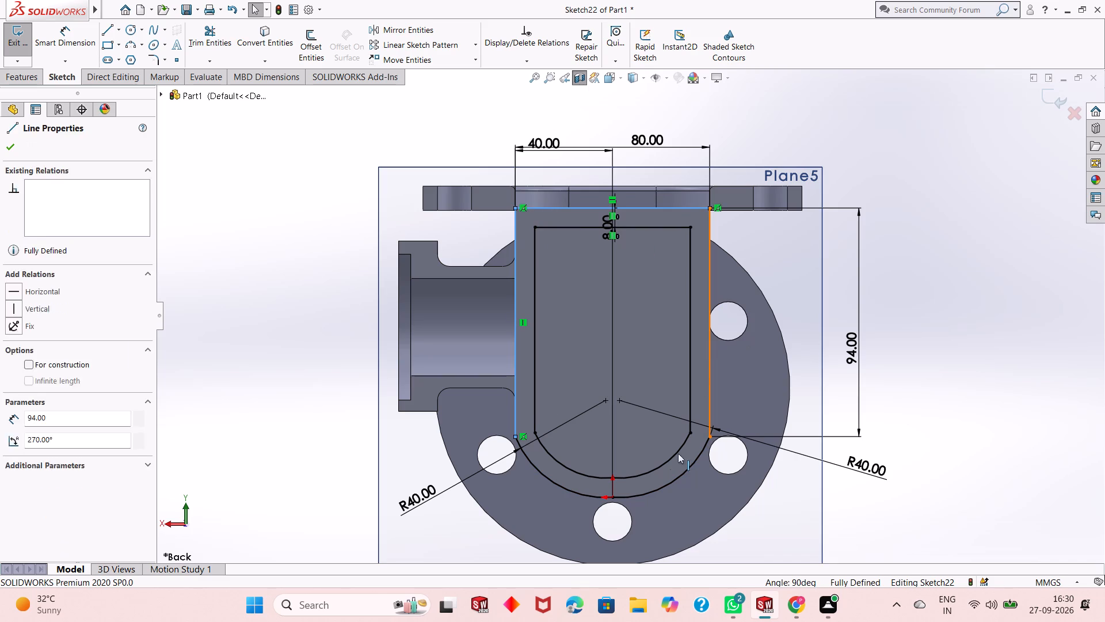
left_click(664, 487, "ctrl")
left_click(589, 495, "ctrl")
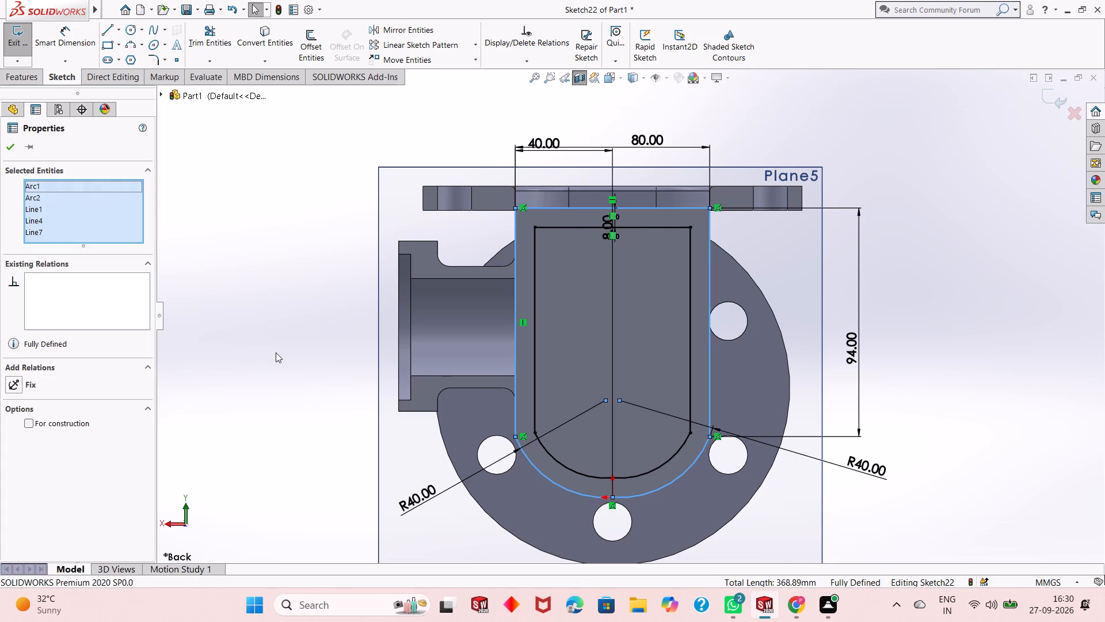
right_click(237, 200)
left_click(287, 381)
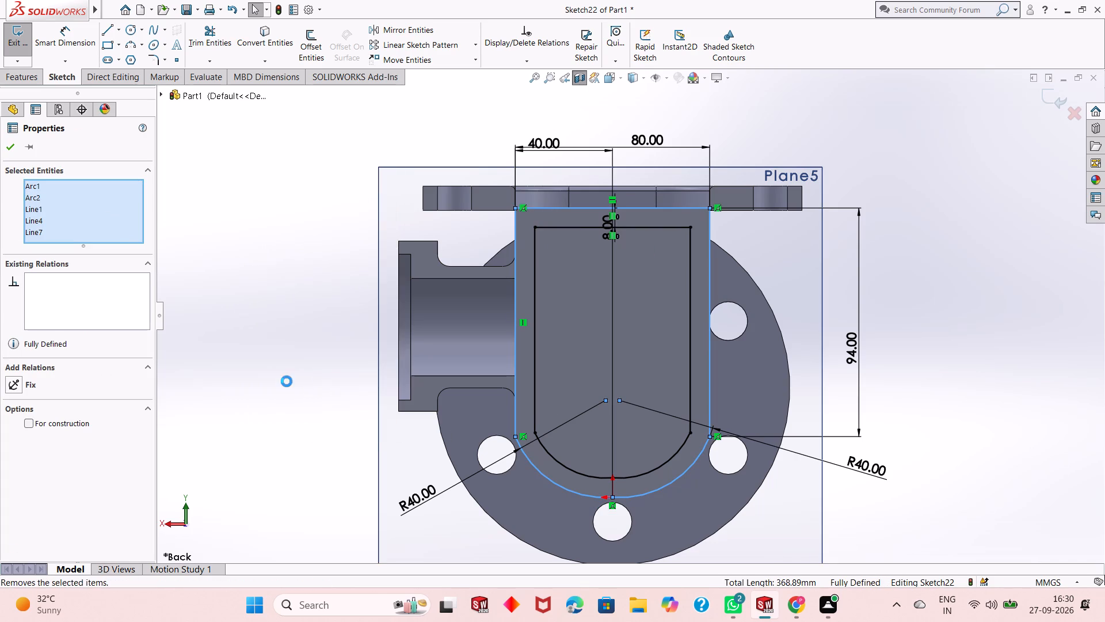
left_click(467, 301)
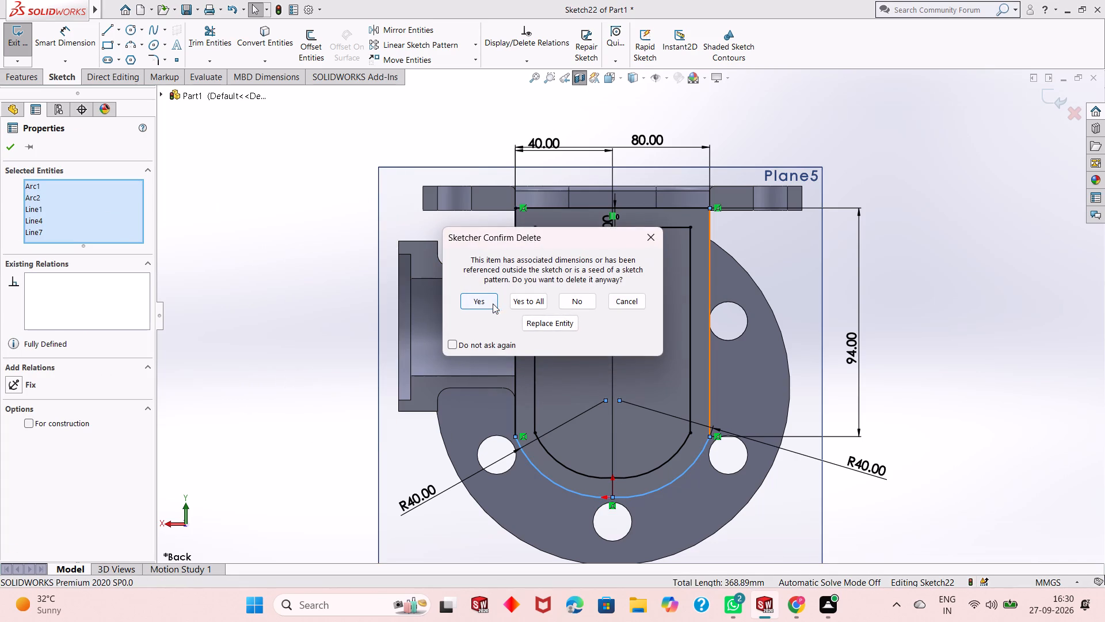
left_click(489, 301)
left_click(489, 301)
left_click(489, 301)
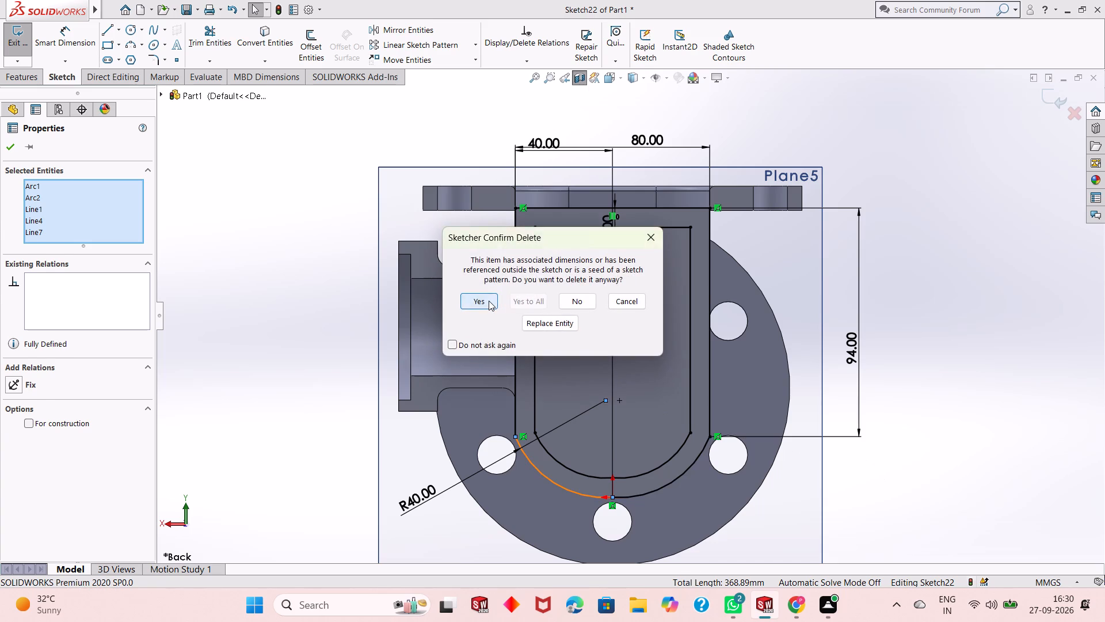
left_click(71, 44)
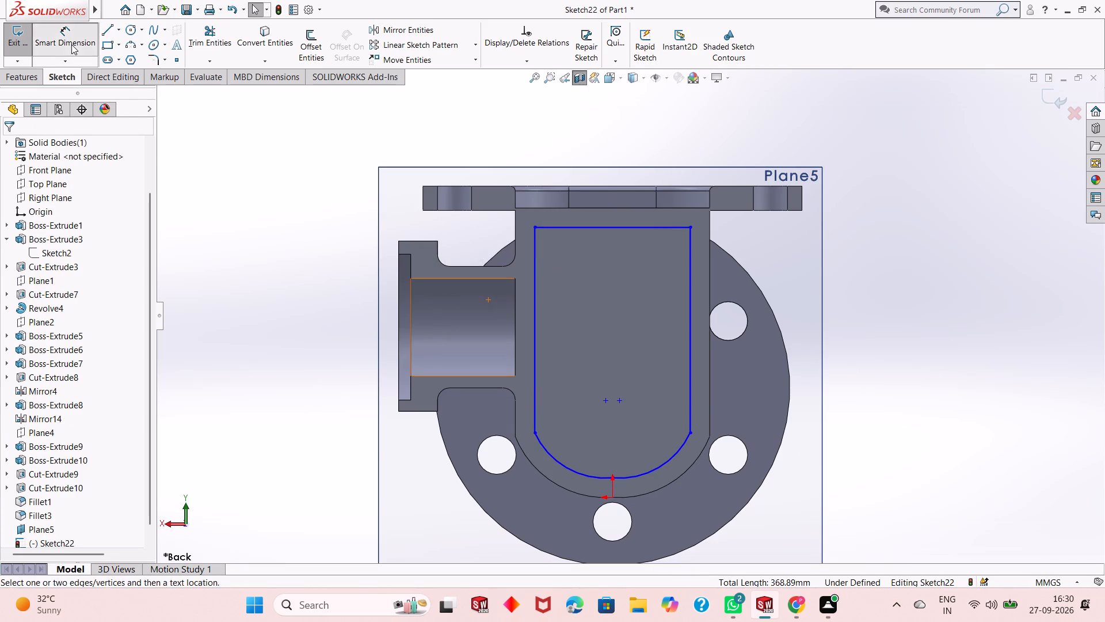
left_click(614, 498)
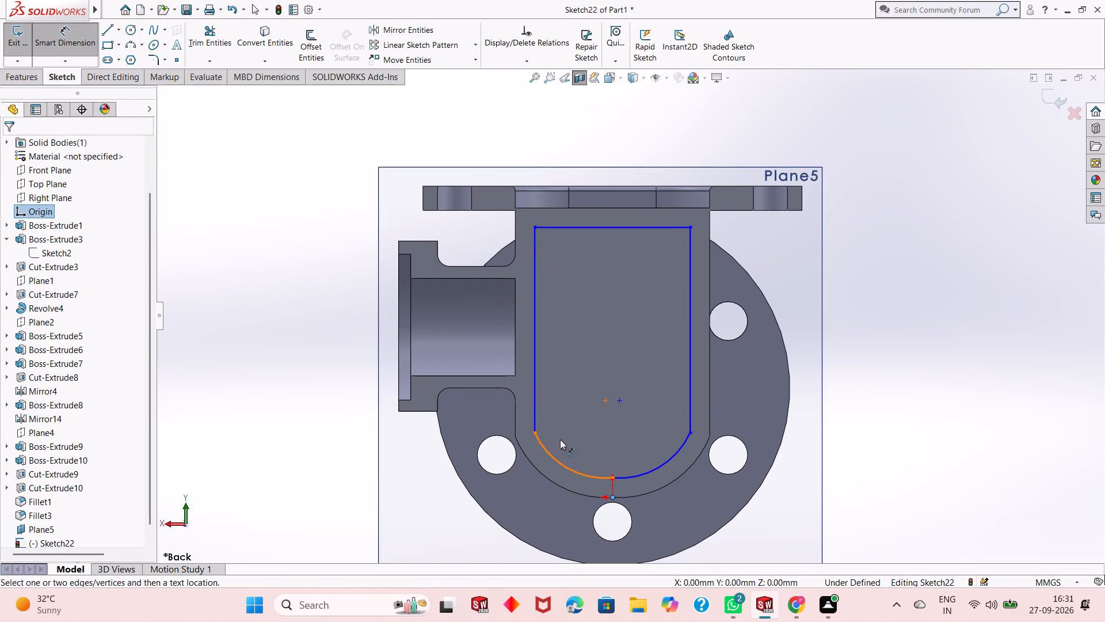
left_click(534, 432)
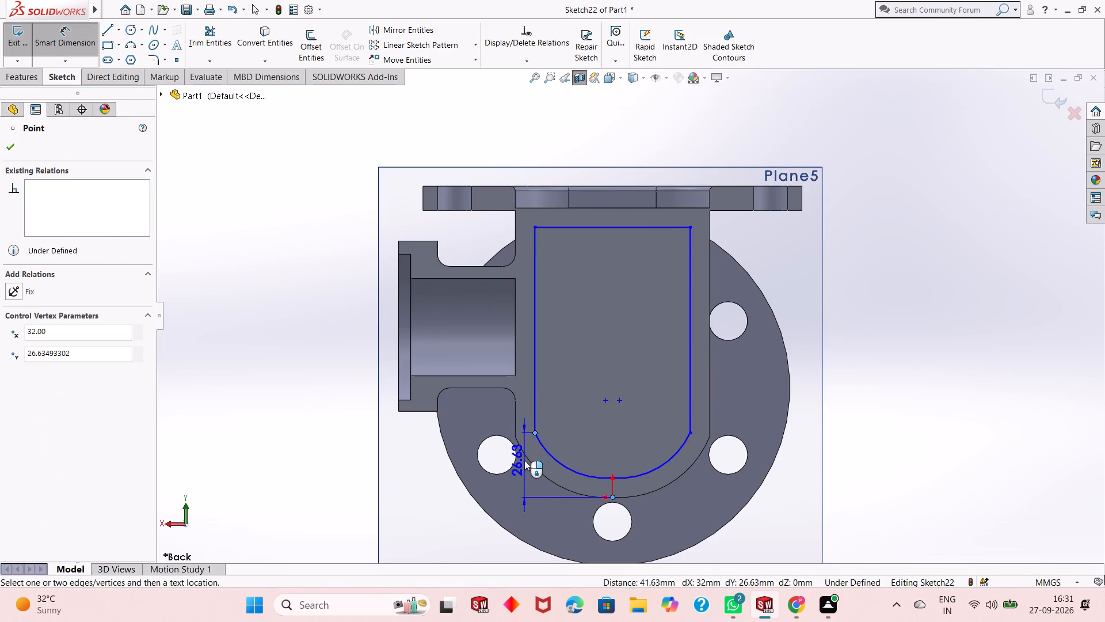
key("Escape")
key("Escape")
Dimension the radius of each of the two bottom arcs of the inner profile.
left_click(556, 464)
left_click(485, 500)
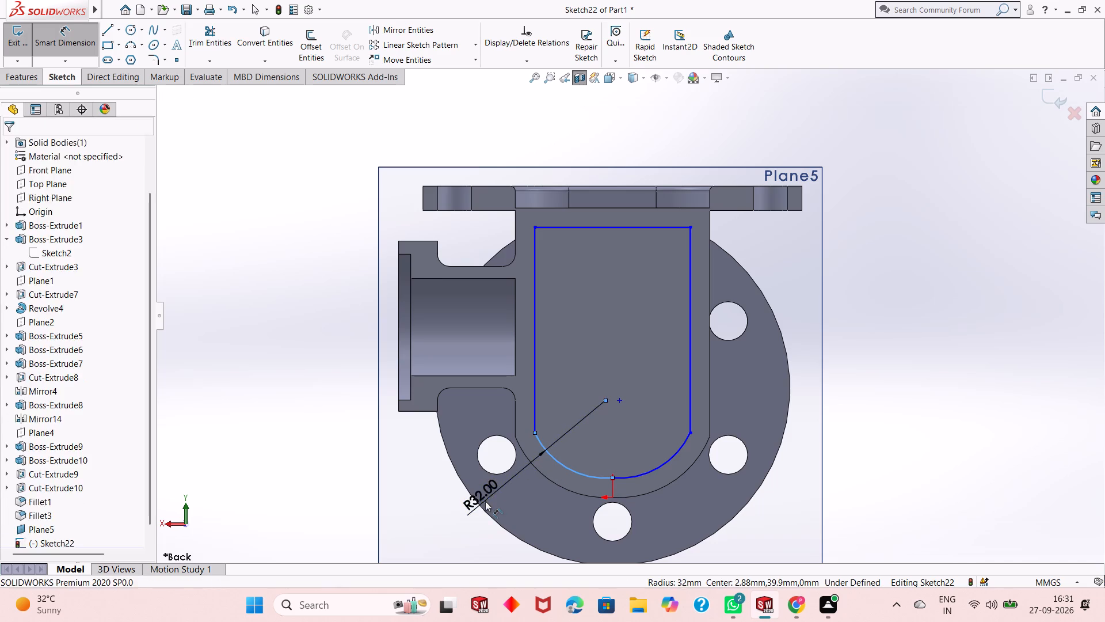
left_click(433, 483)
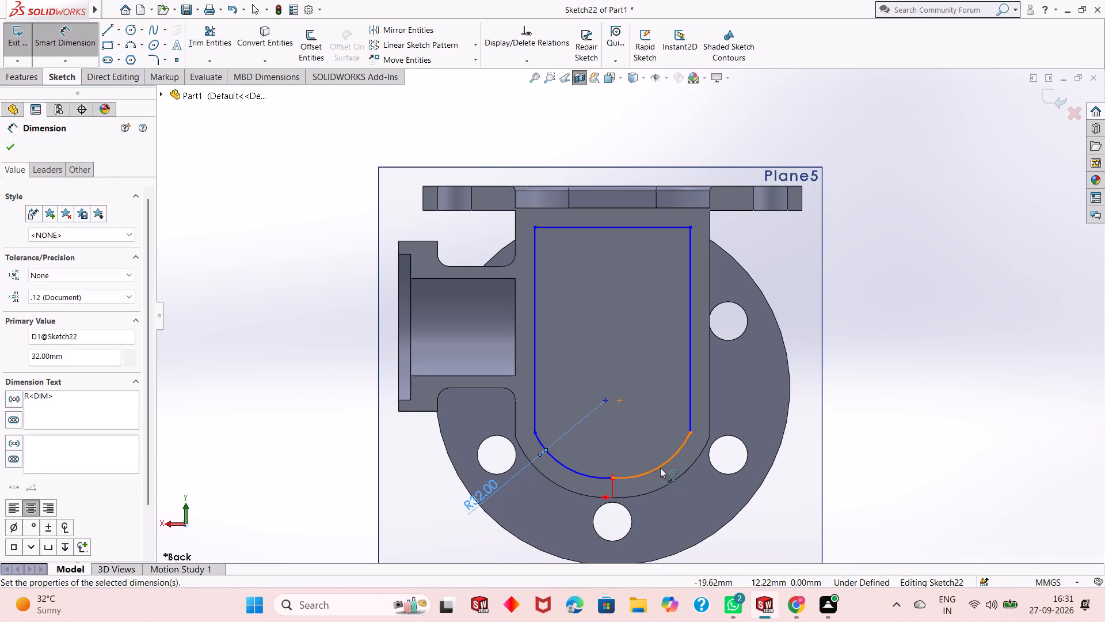
left_click(660, 468)
left_click(877, 518)
left_click(823, 499)
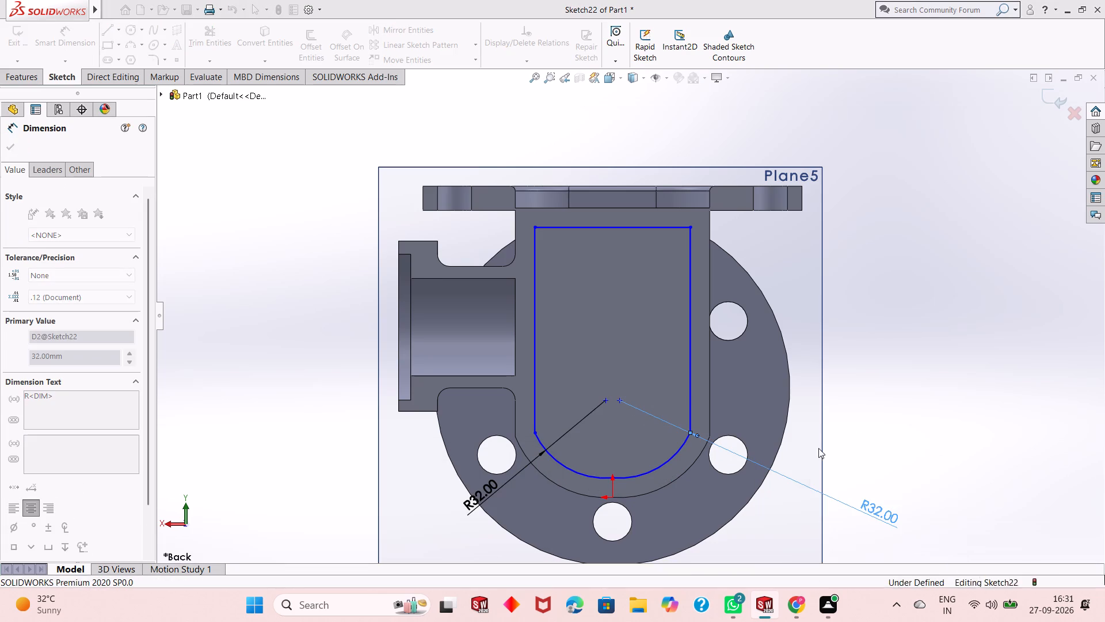
Dimension the length of the inner vertical line opposite the side flange and the top line's vertical distance from the origin.
left_click(694, 384)
left_click(897, 375)
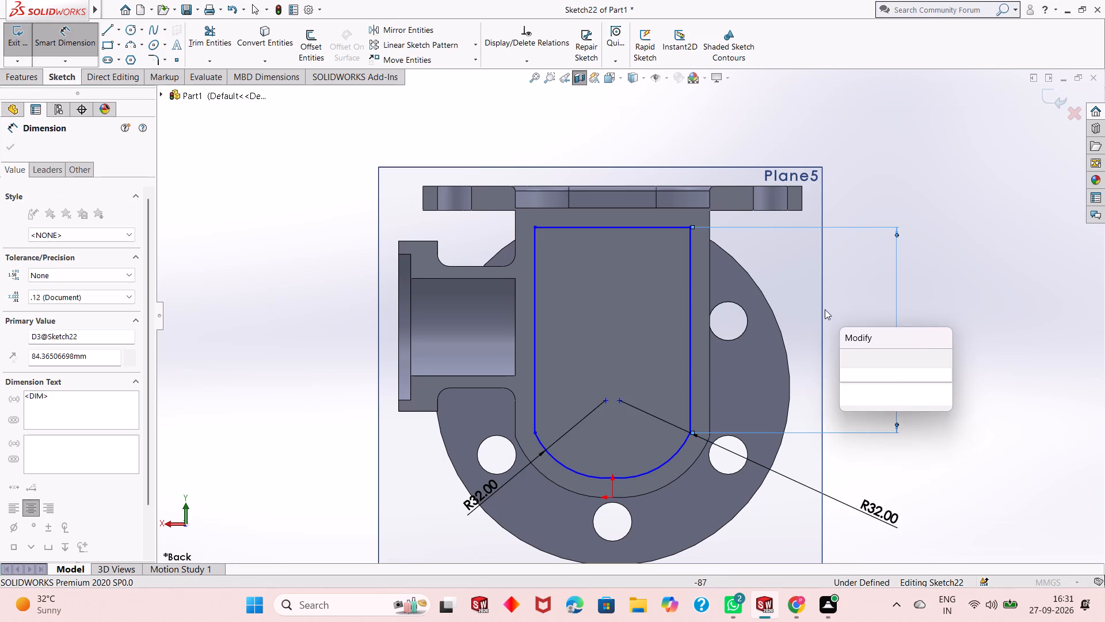
left_click(843, 361)
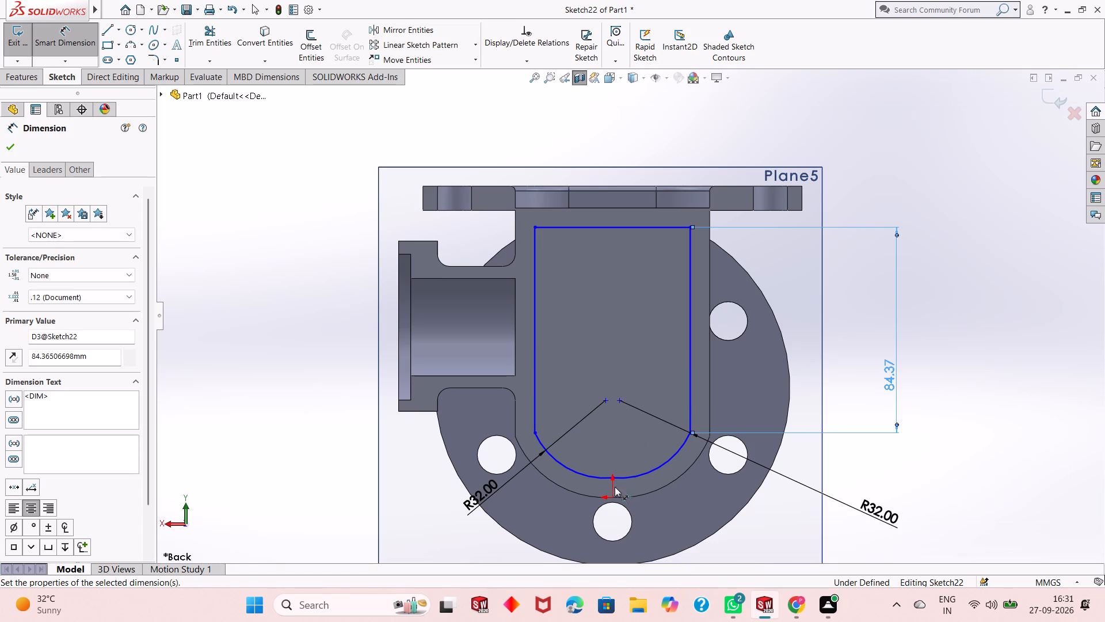
left_click(613, 496)
left_click(532, 227)
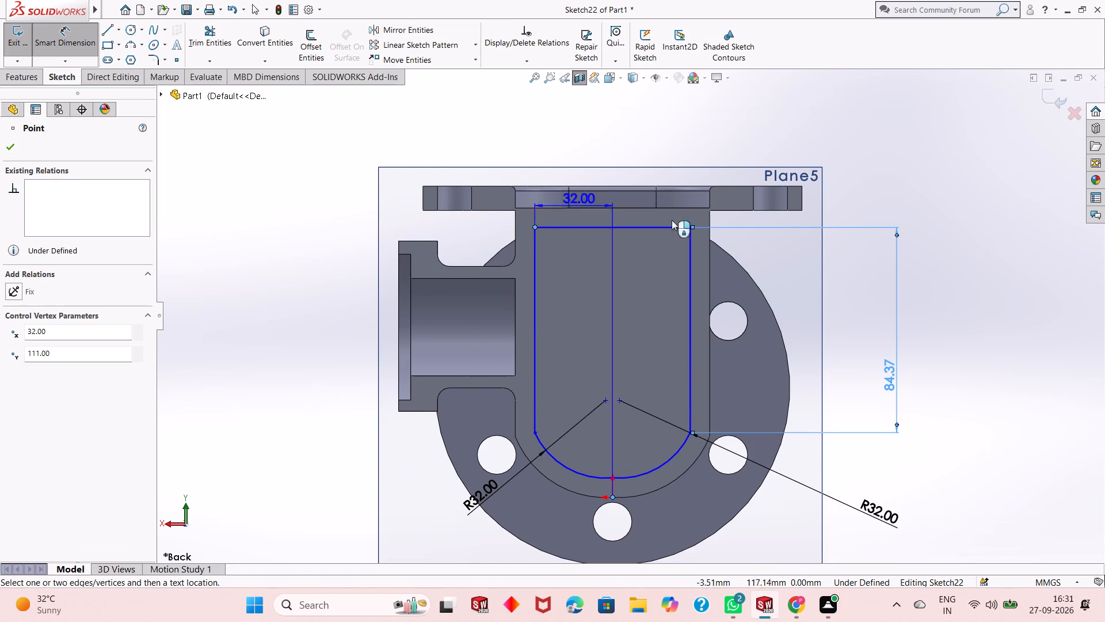
left_click(868, 230)
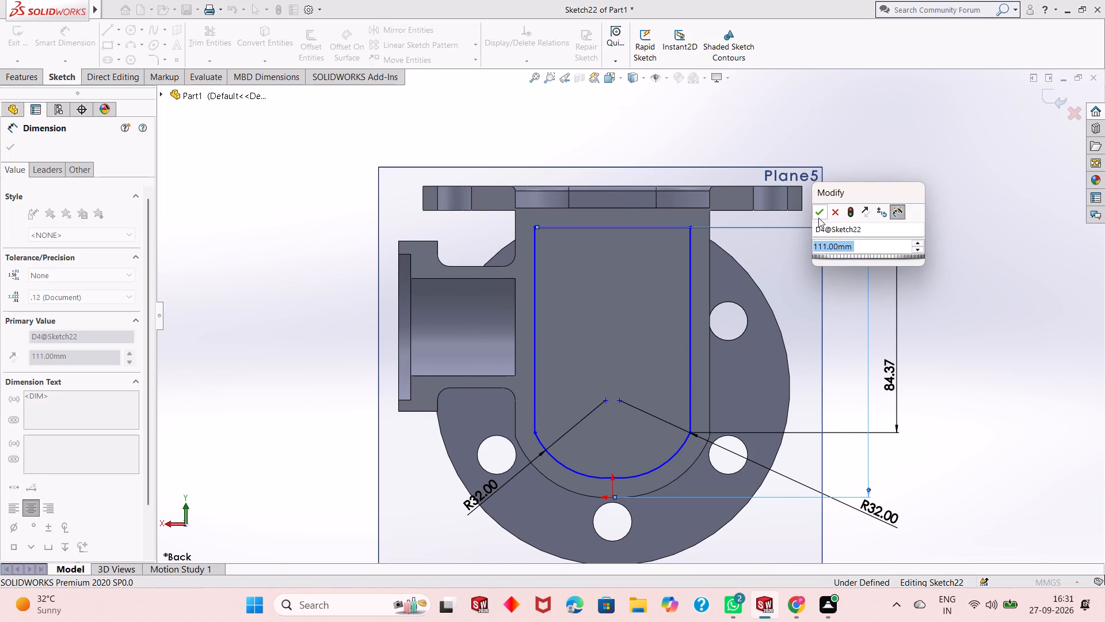
left_click(818, 218)
Dimension the top line's end opposite the side flange horizontally from the origin, and the full length of the top line.
left_click(611, 498)
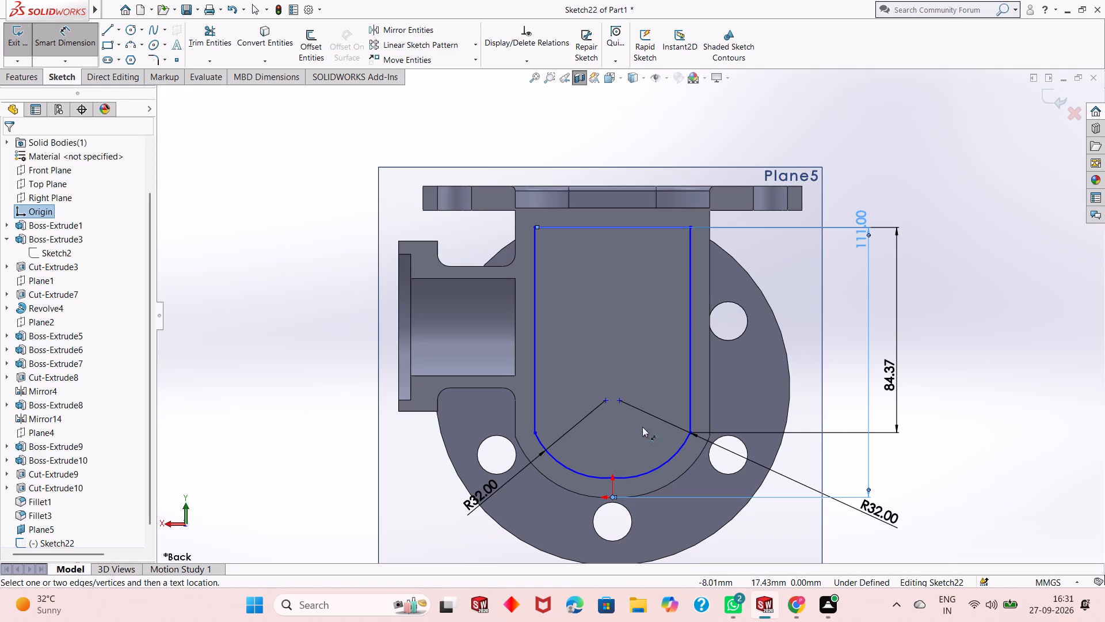
left_click(689, 229)
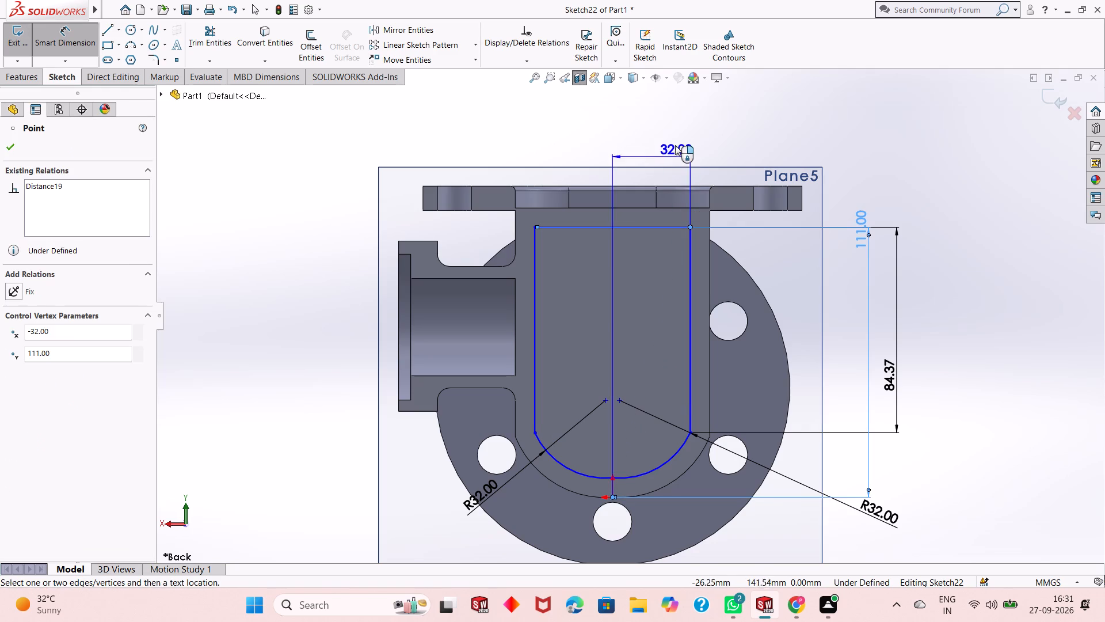
left_click(674, 132)
left_click(624, 114)
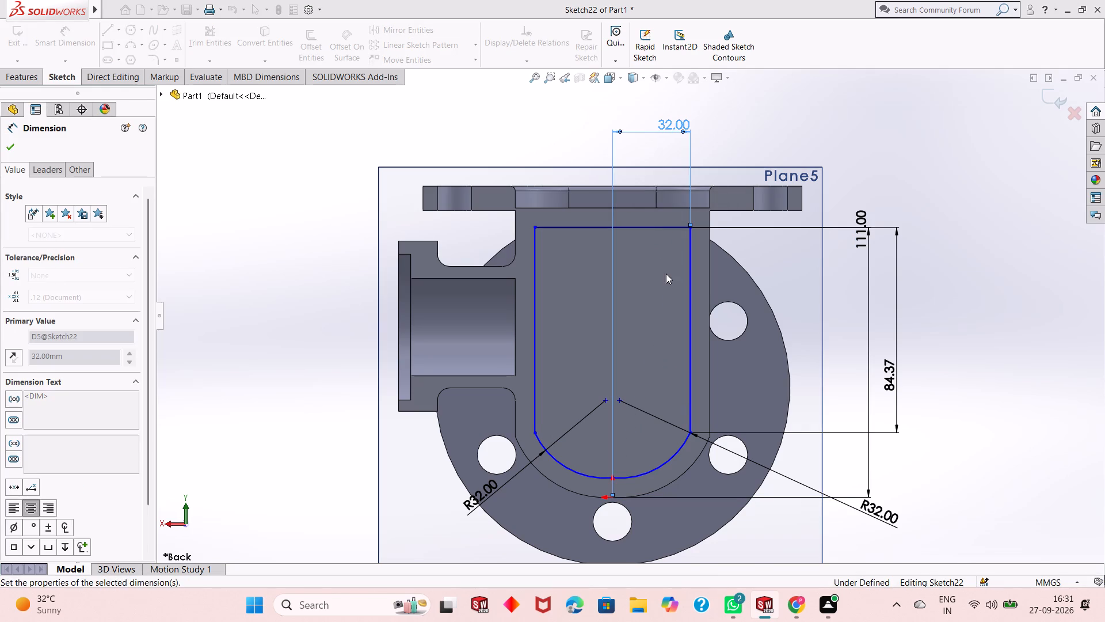
left_click(637, 227)
left_click(644, 168)
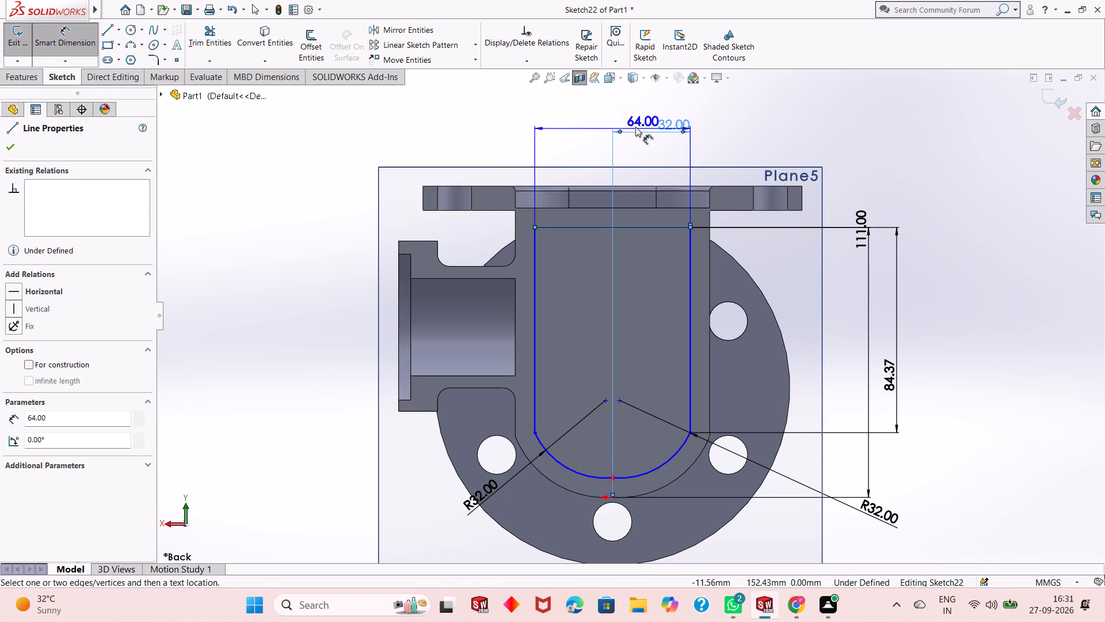
left_click(598, 147)
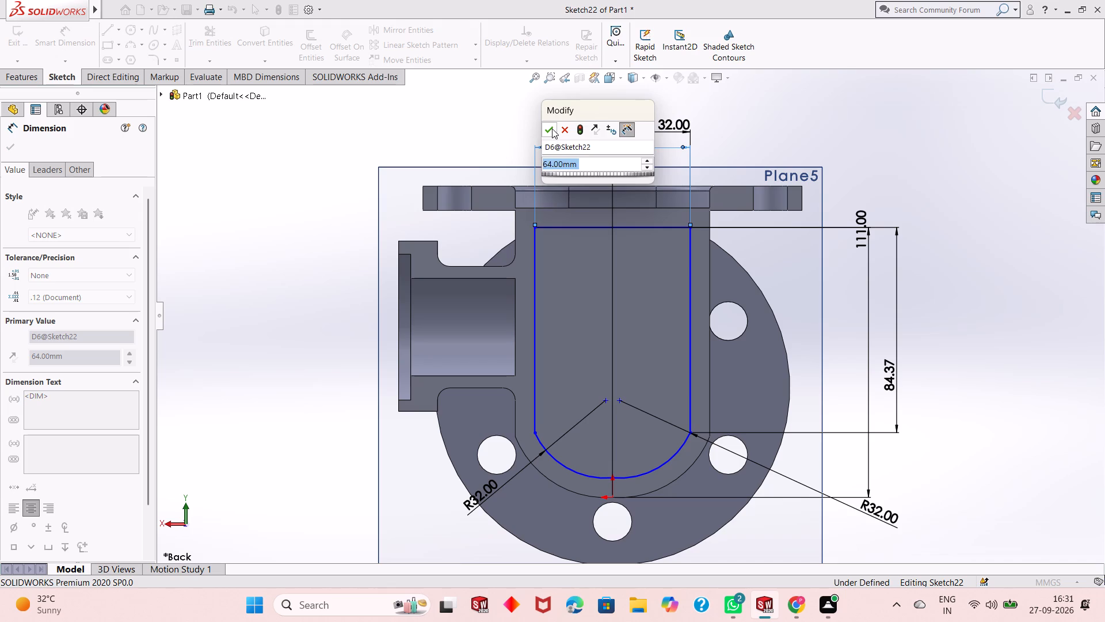
left_click(552, 128)
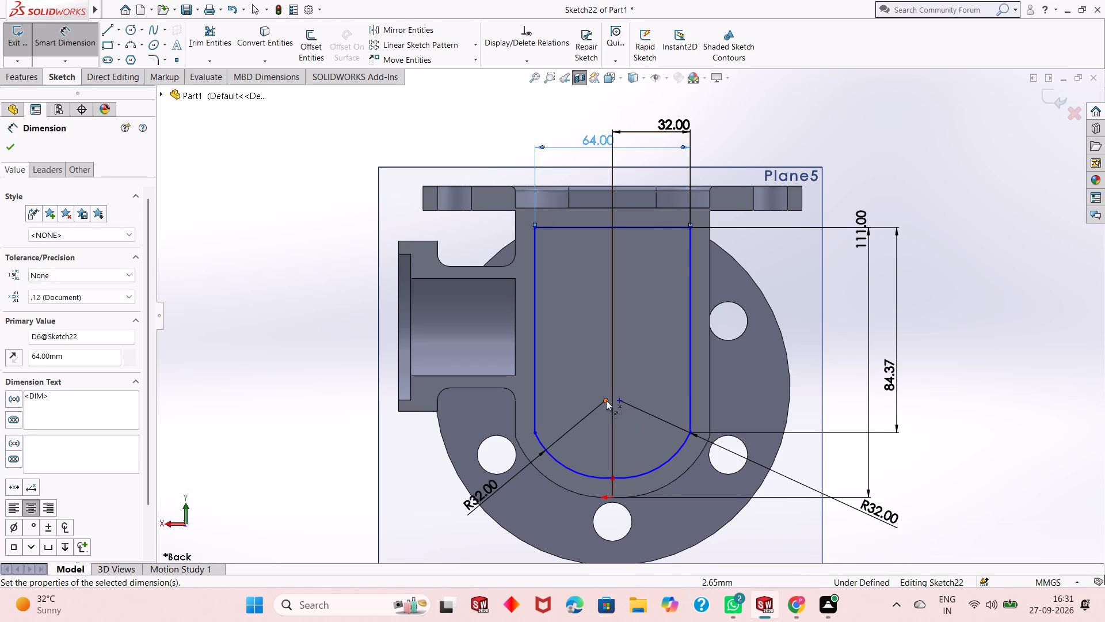
Dimension the side-flange arc's centre horizontally from its outer end, and the adjacent vertical profile line from the body's outer edge.
left_click(604, 403)
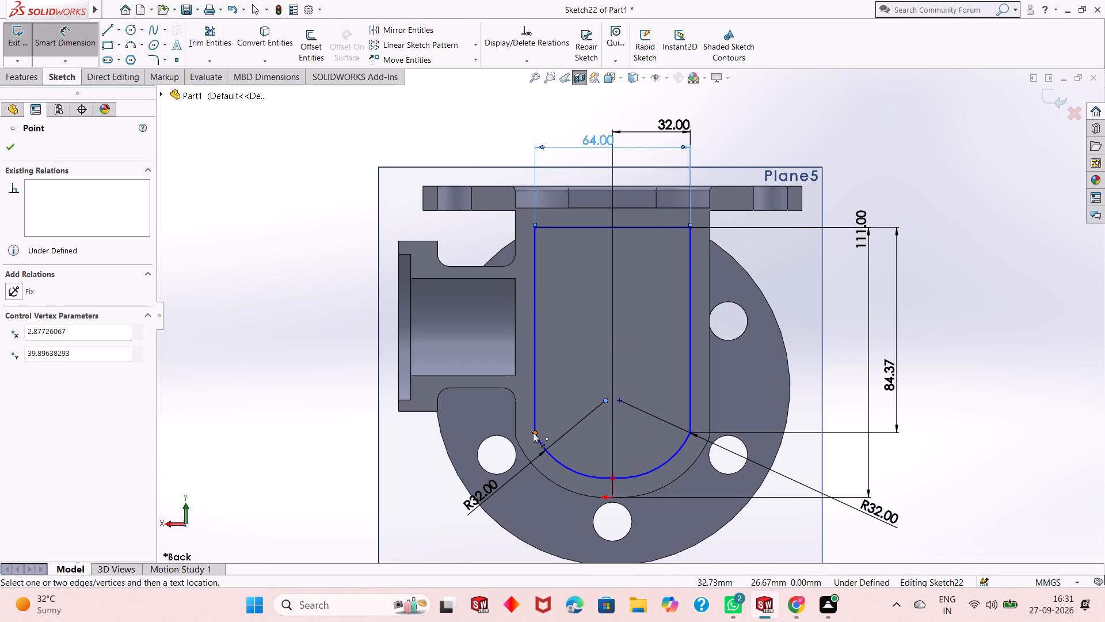
left_click(533, 433)
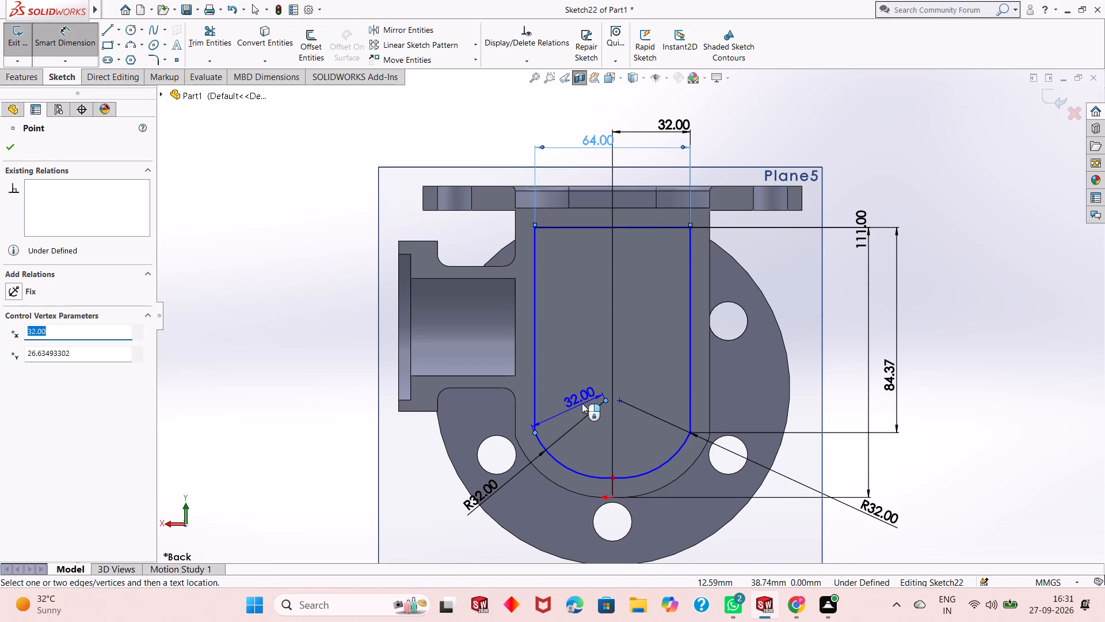
left_click(578, 457)
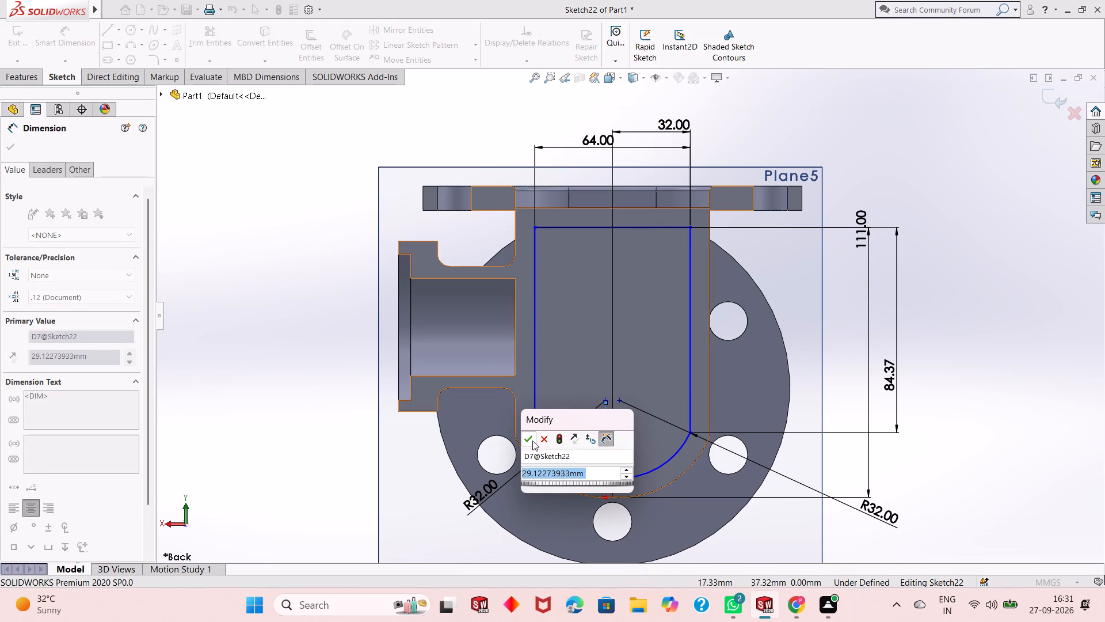
left_click(532, 441)
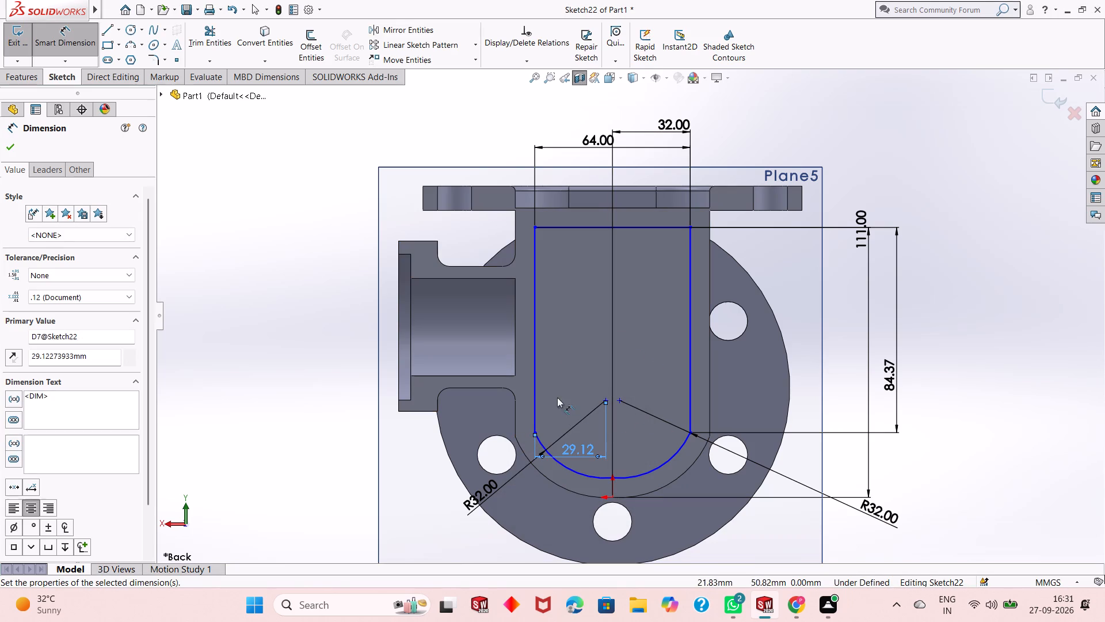
left_click(534, 365)
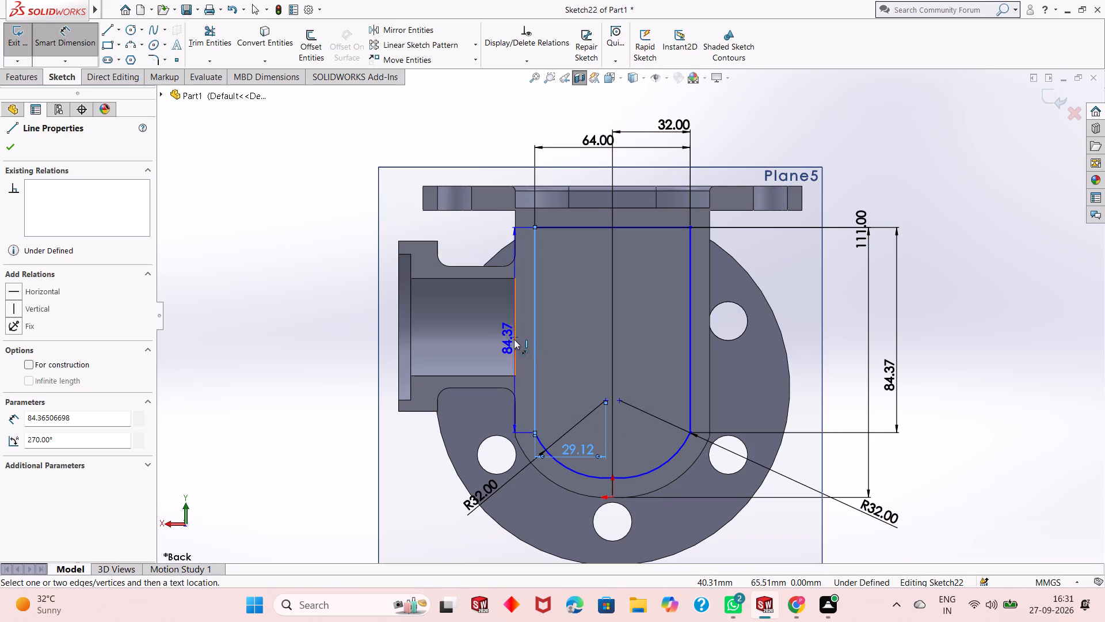
left_click(514, 340)
left_click(519, 329)
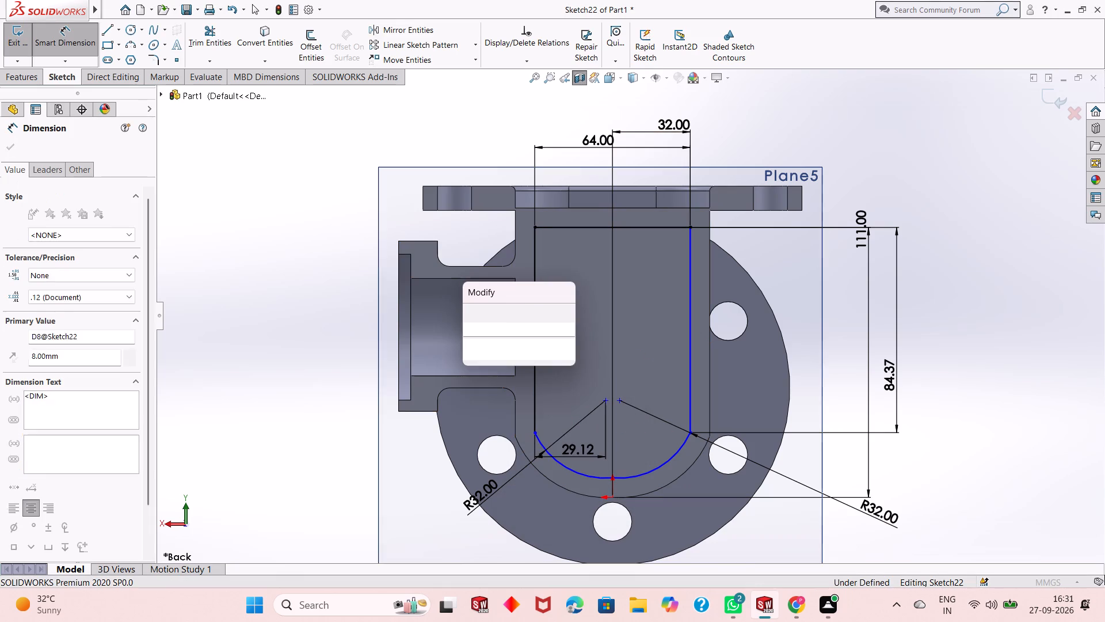
left_click(466, 312)
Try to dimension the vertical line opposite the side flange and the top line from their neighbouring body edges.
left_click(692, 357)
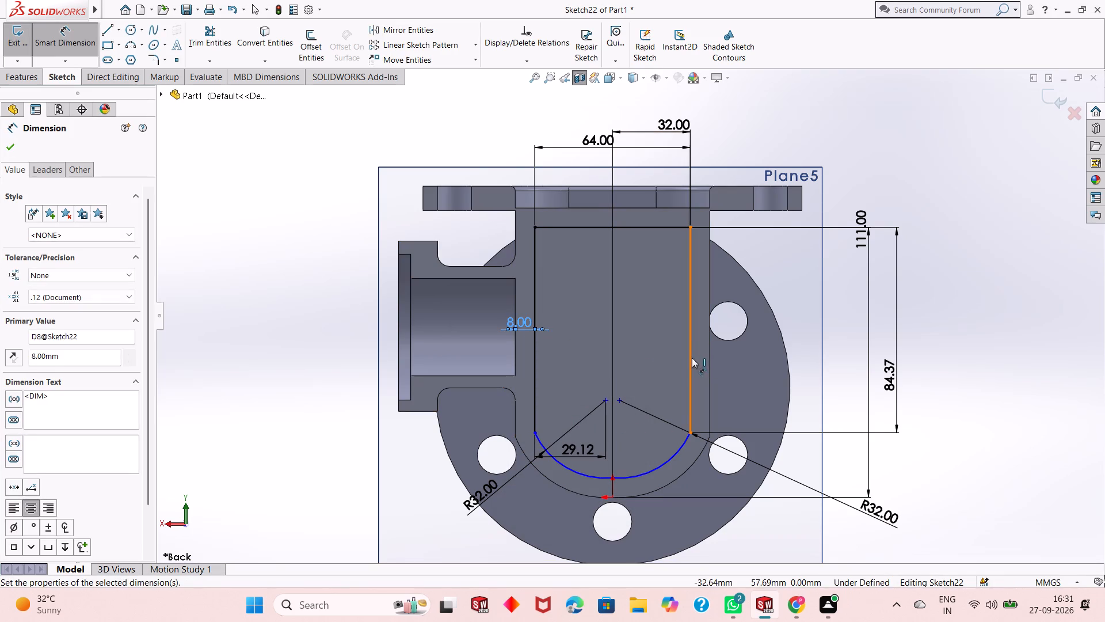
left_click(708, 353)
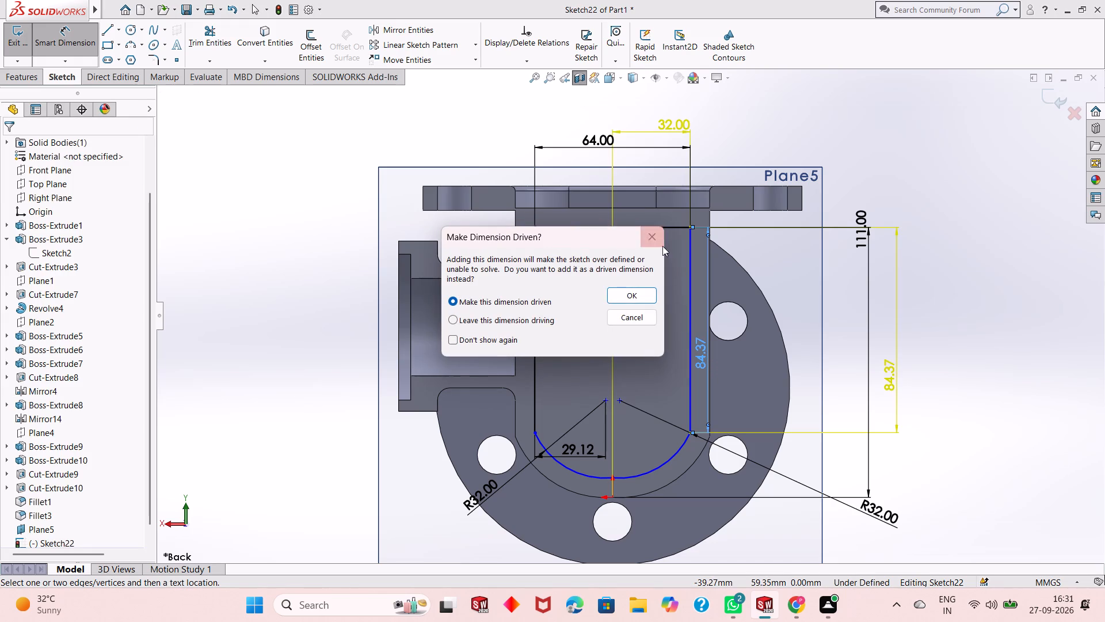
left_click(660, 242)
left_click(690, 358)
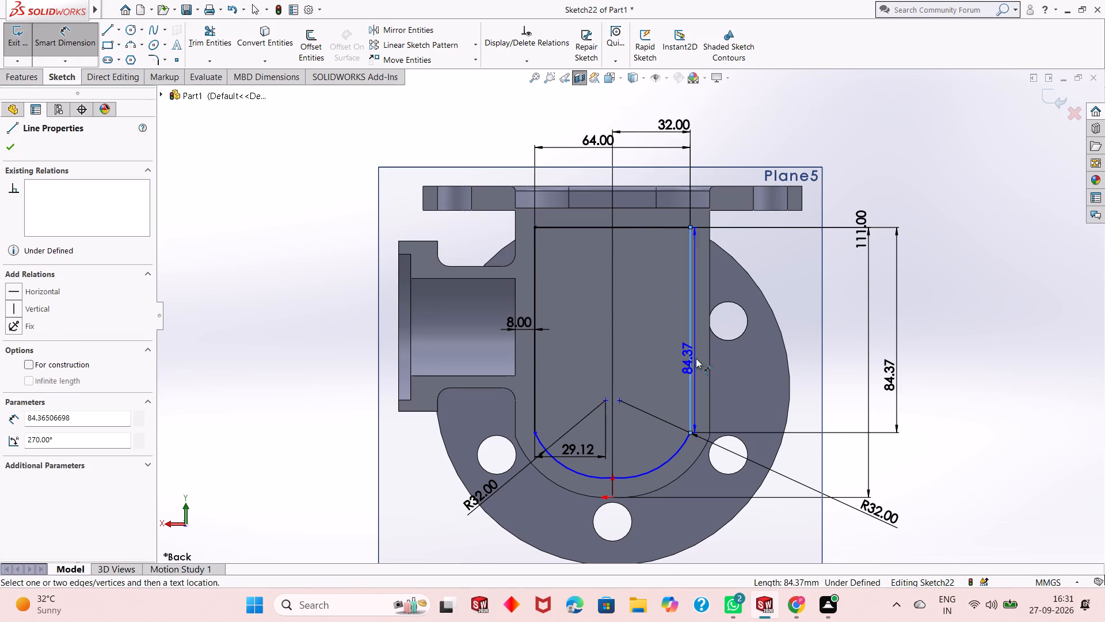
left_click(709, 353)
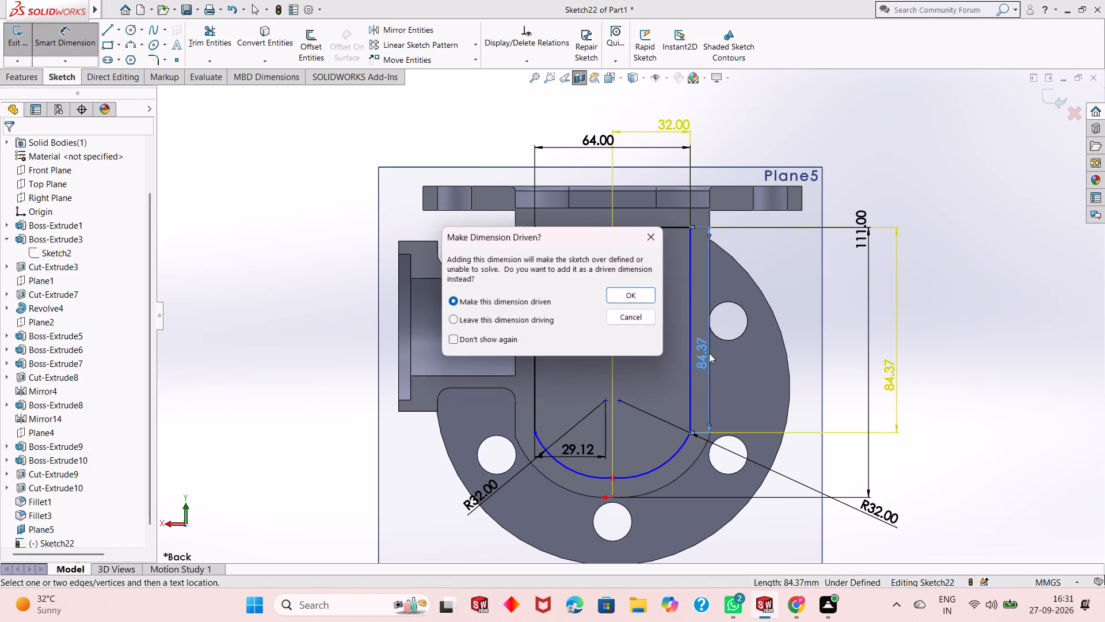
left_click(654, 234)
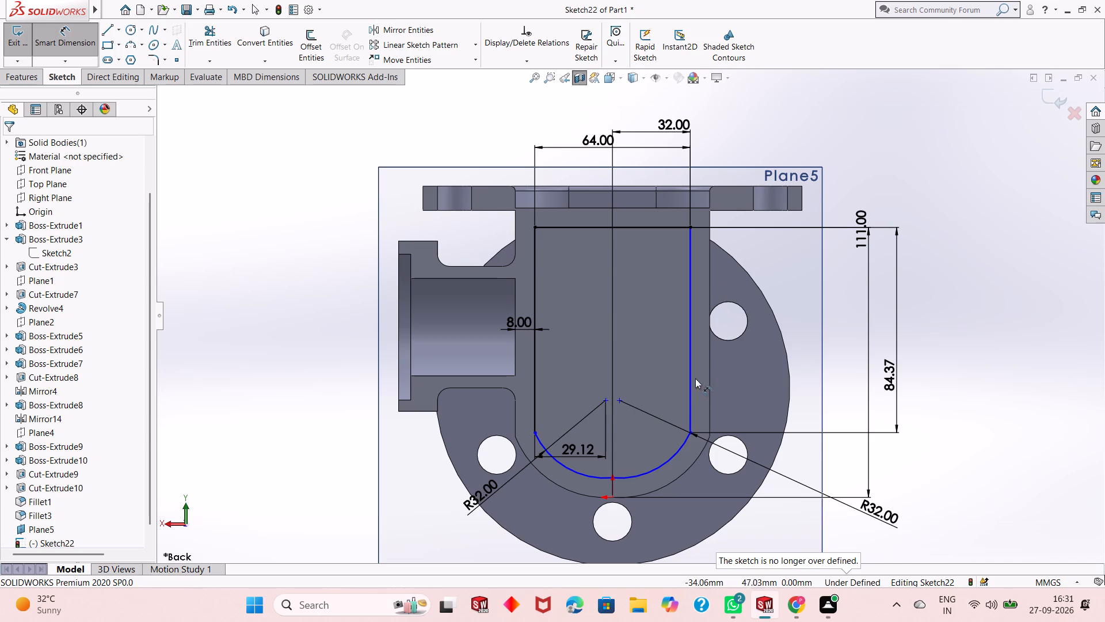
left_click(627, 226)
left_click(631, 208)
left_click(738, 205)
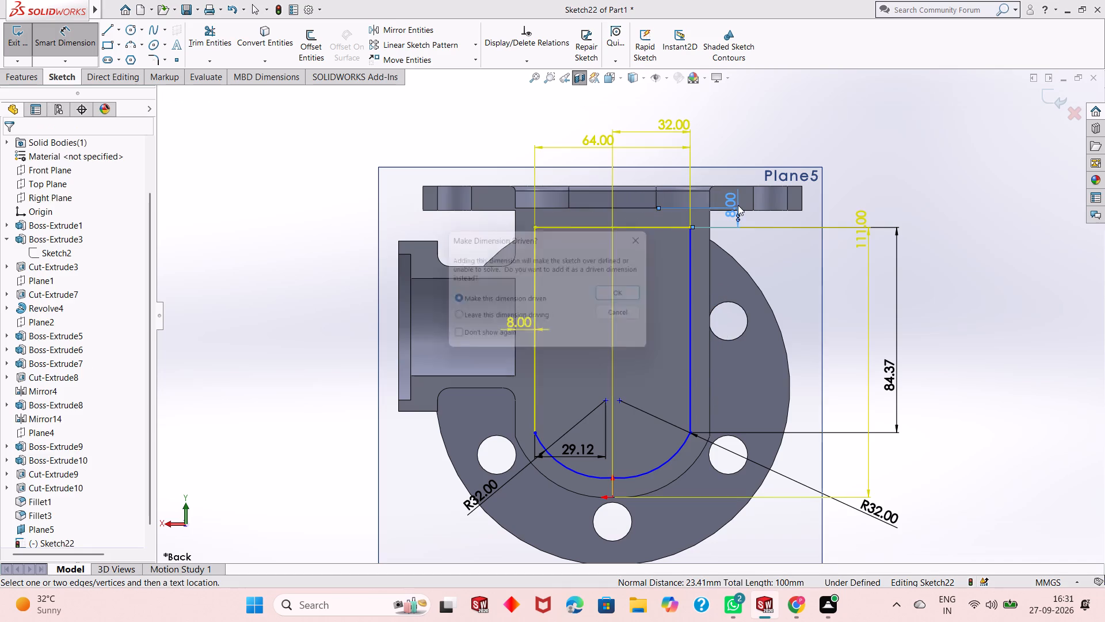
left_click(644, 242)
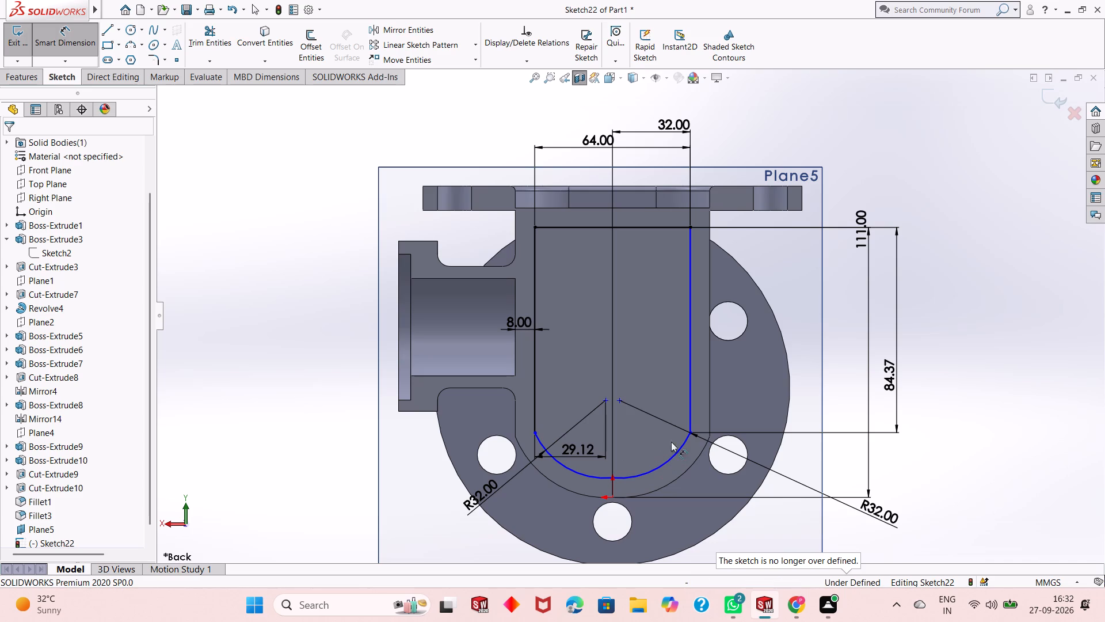
Dimension the lower end of the line opposite the side flange vertically from the origin, and the horizontal distance between both arcs' outer ends.
left_click(689, 434)
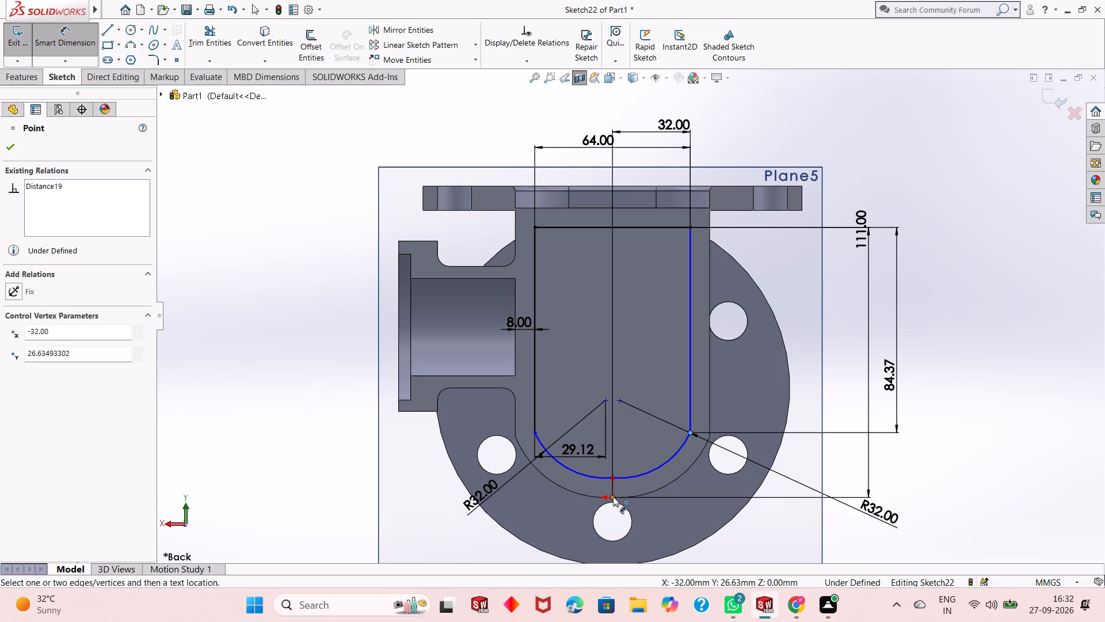
left_click(612, 497)
left_click(920, 489)
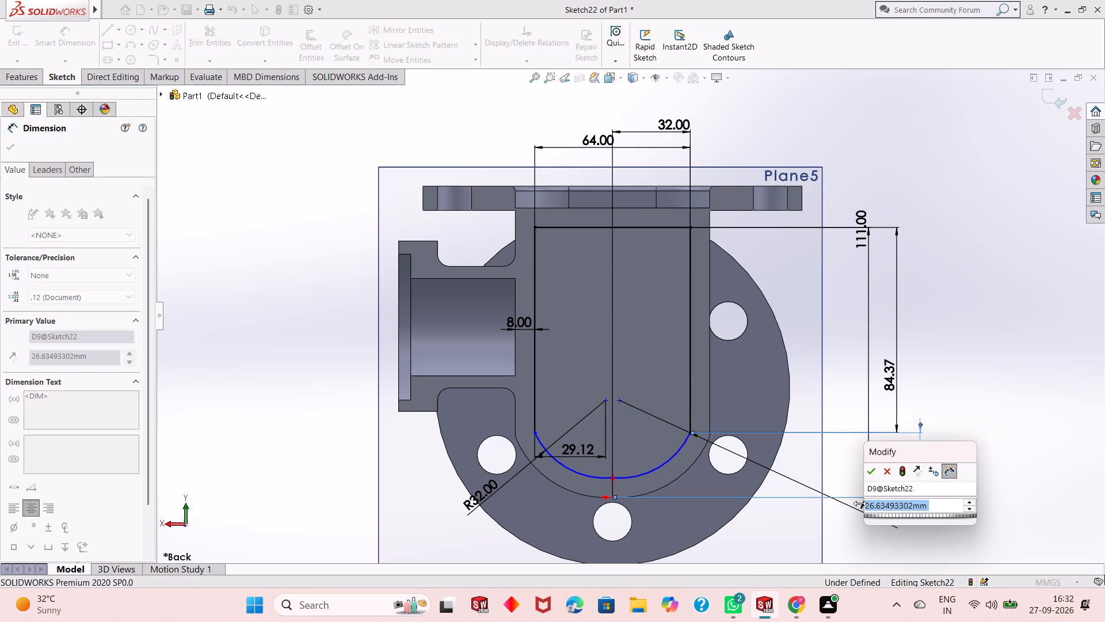
left_click(867, 477)
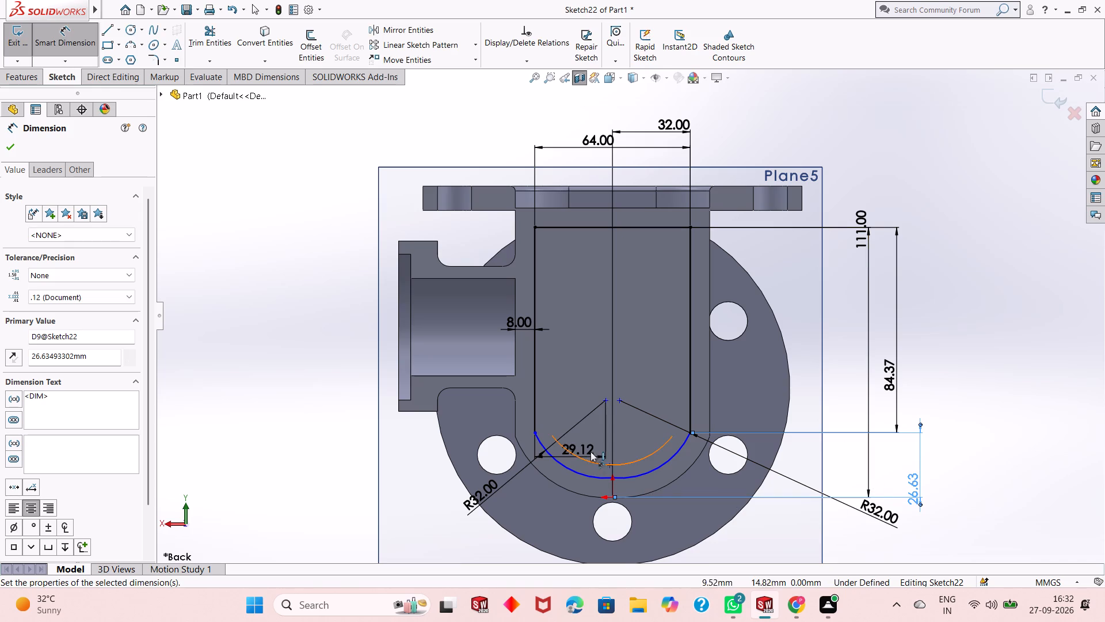
scroll(602, 432, "down", 2)
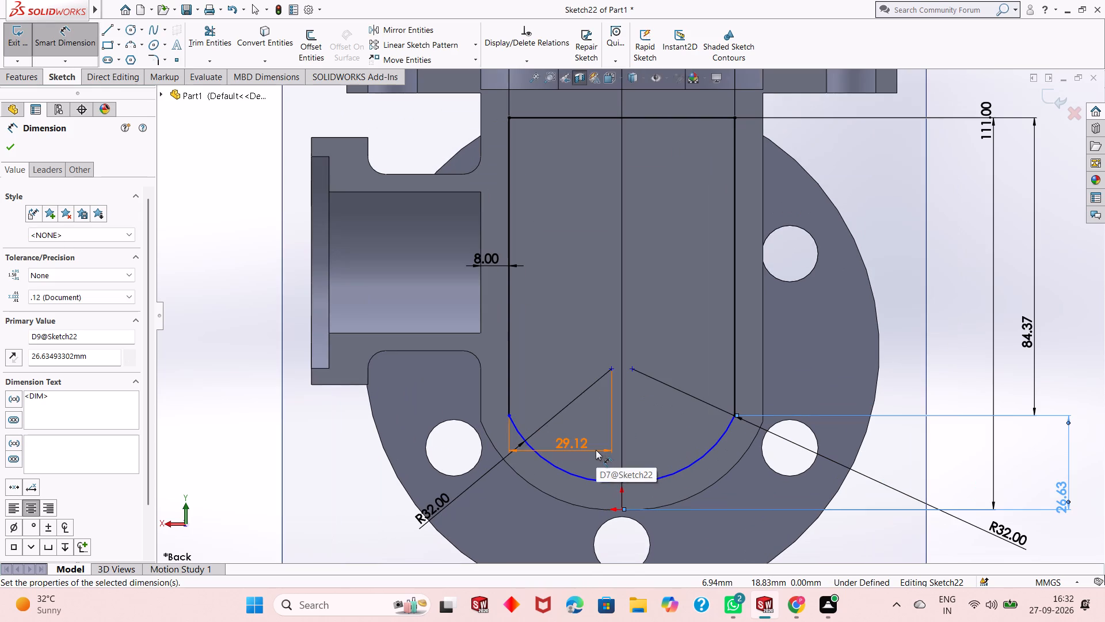
left_click(509, 416)
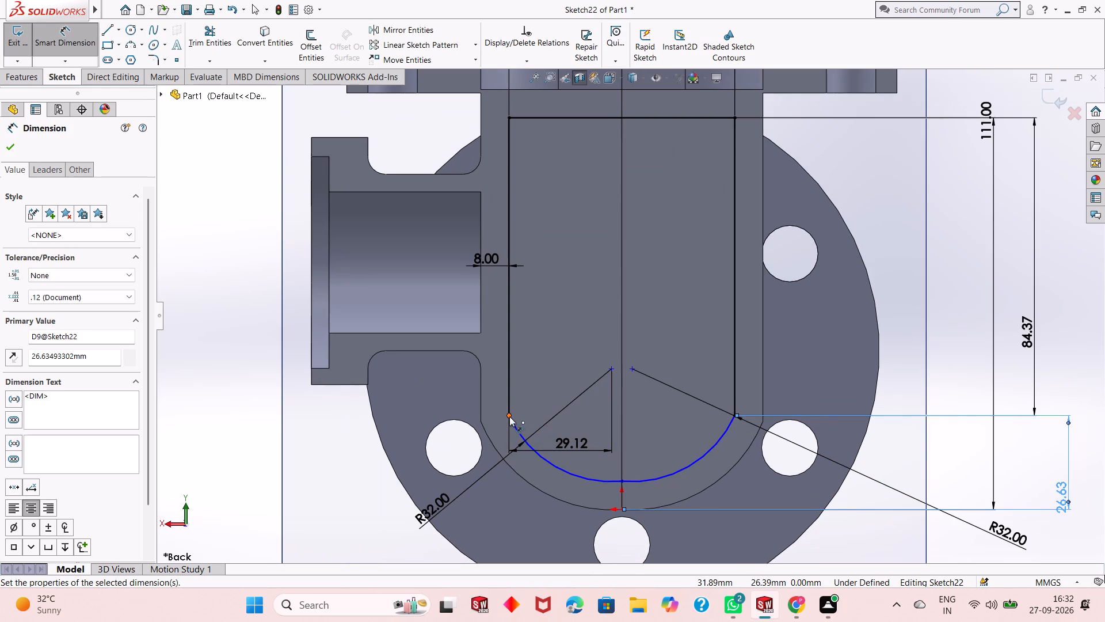
left_click(734, 416)
left_click(698, 369)
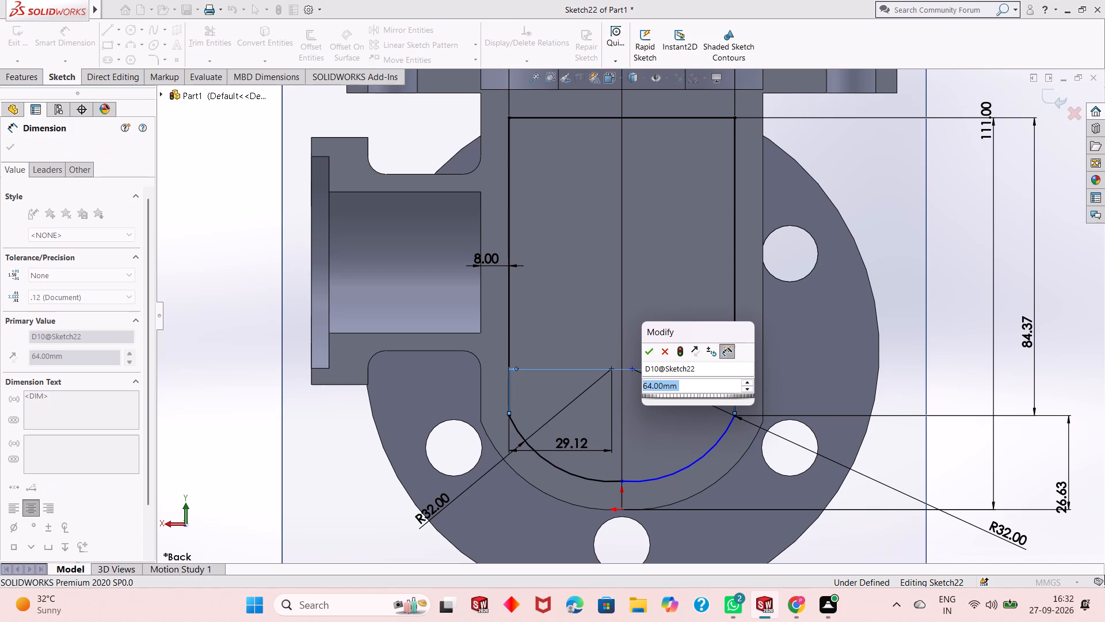
left_click(643, 350)
Dimension the lowest point of the inner profile from the bottom of the body as 8 mm.
scroll(645, 393, "up", 3)
scroll(642, 308, "down", 1)
scroll(646, 407, "down", 1)
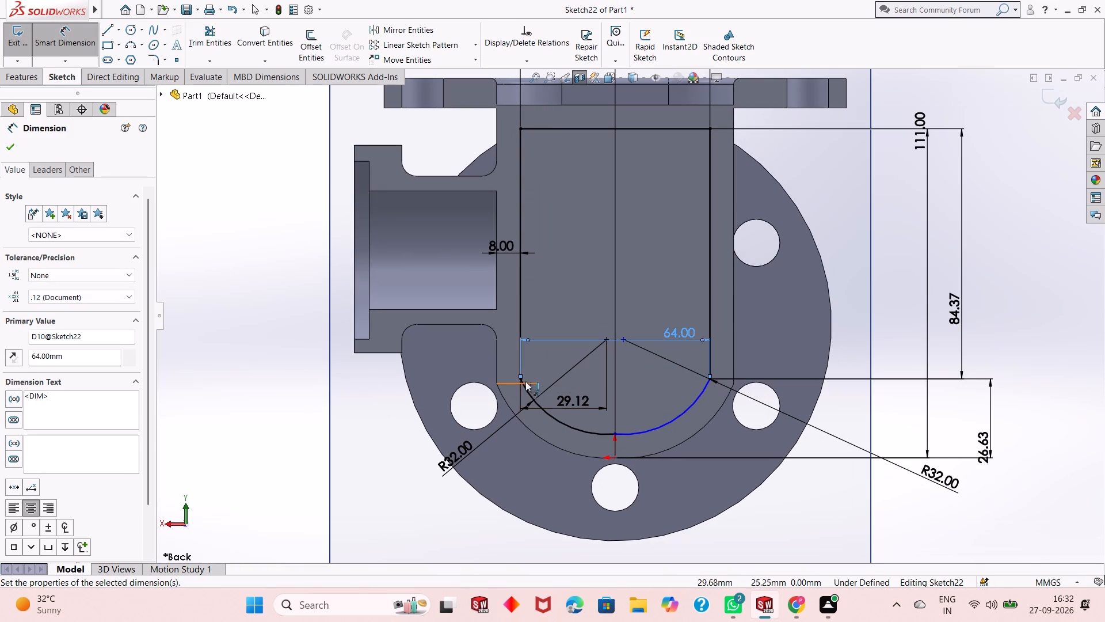
left_click(616, 434)
left_click(615, 454)
left_click(725, 454)
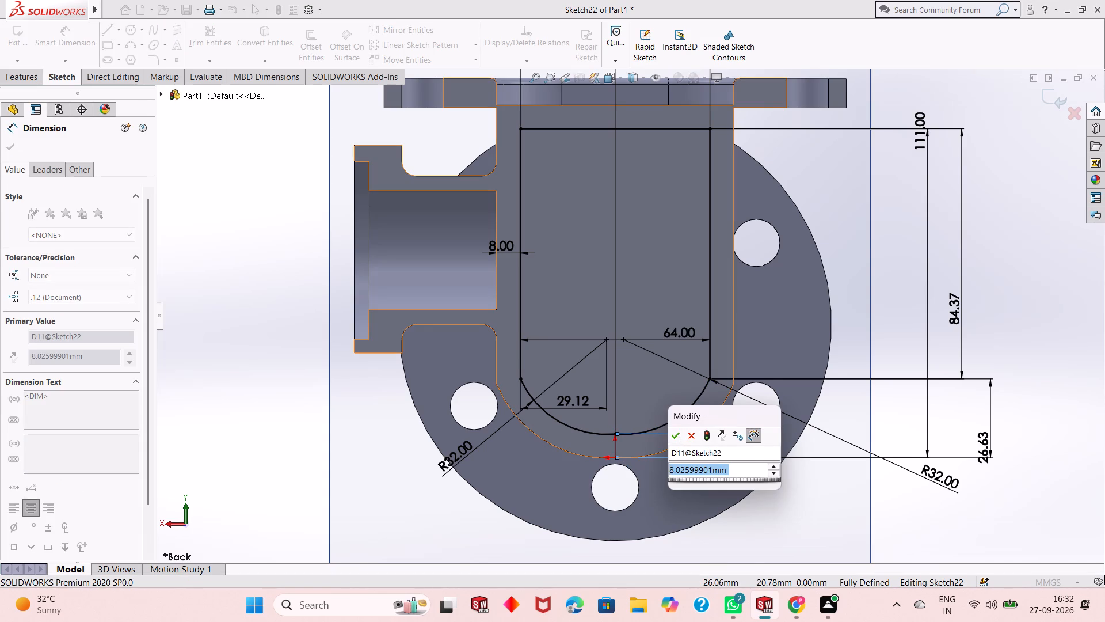
key("8")
key("Return")
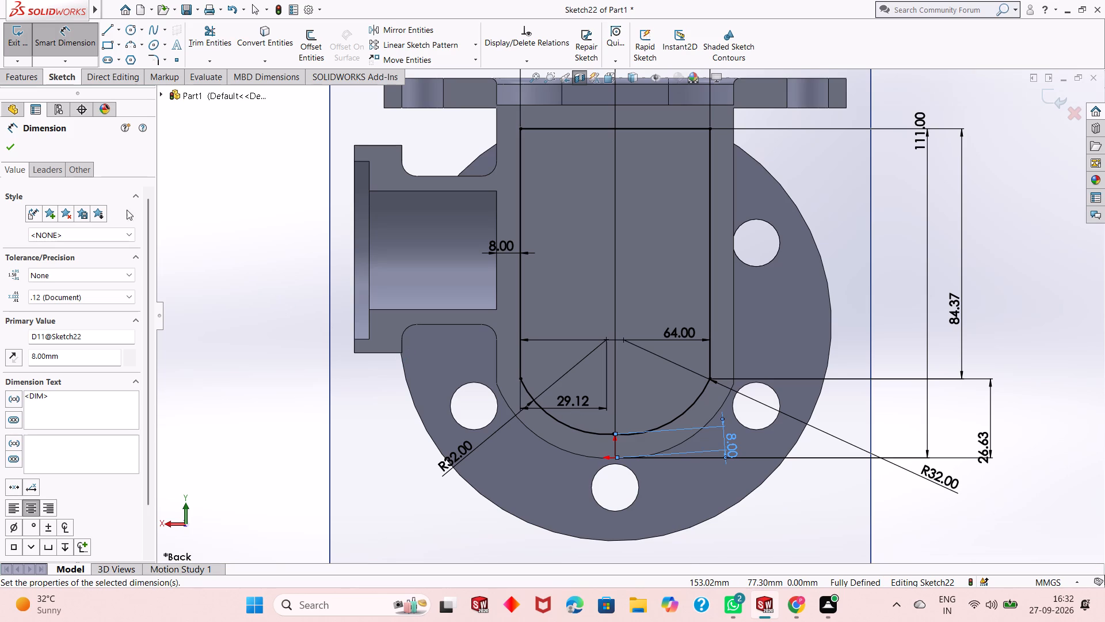
left_click(4, 143)
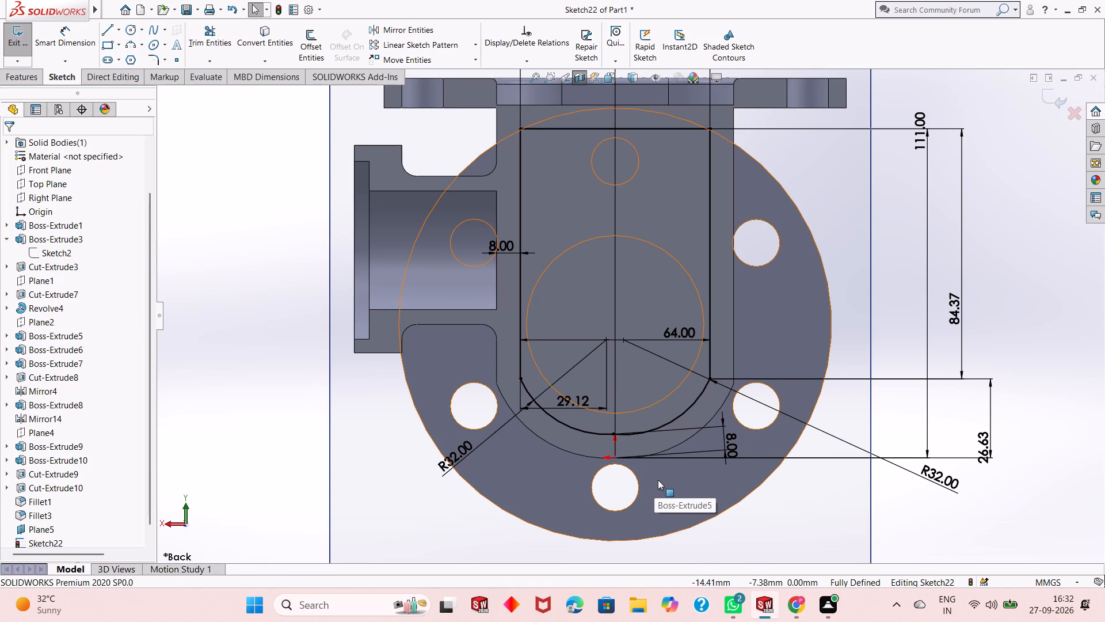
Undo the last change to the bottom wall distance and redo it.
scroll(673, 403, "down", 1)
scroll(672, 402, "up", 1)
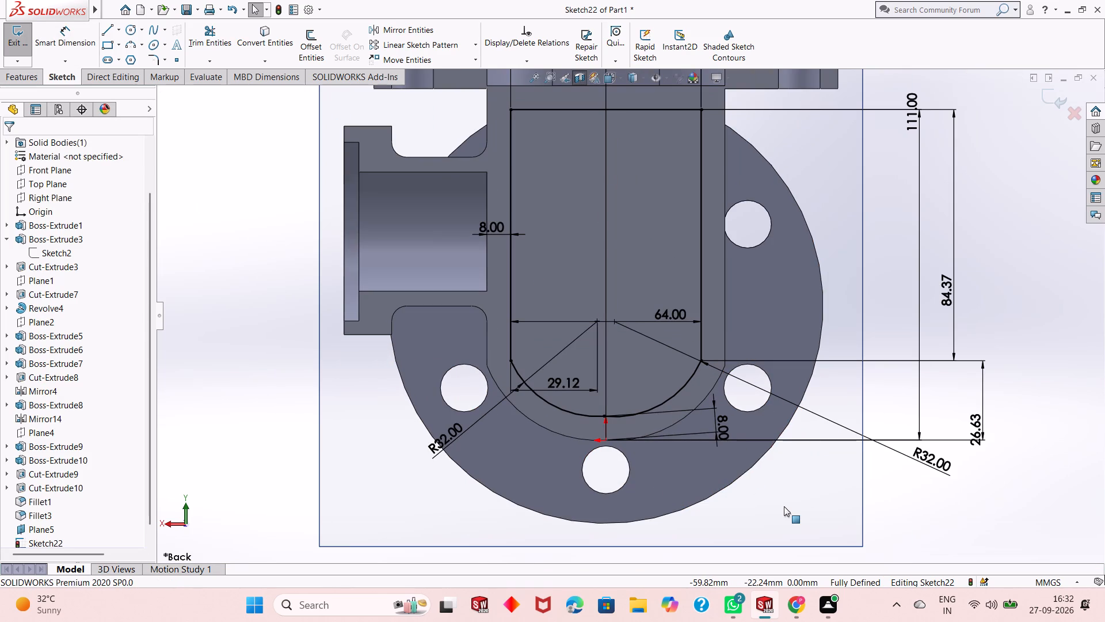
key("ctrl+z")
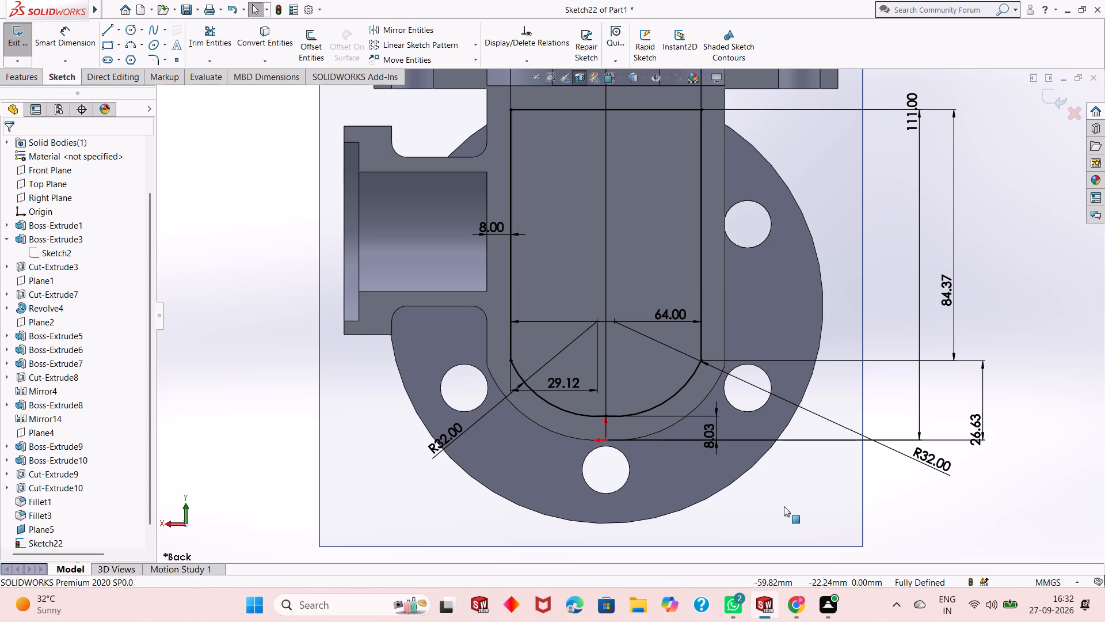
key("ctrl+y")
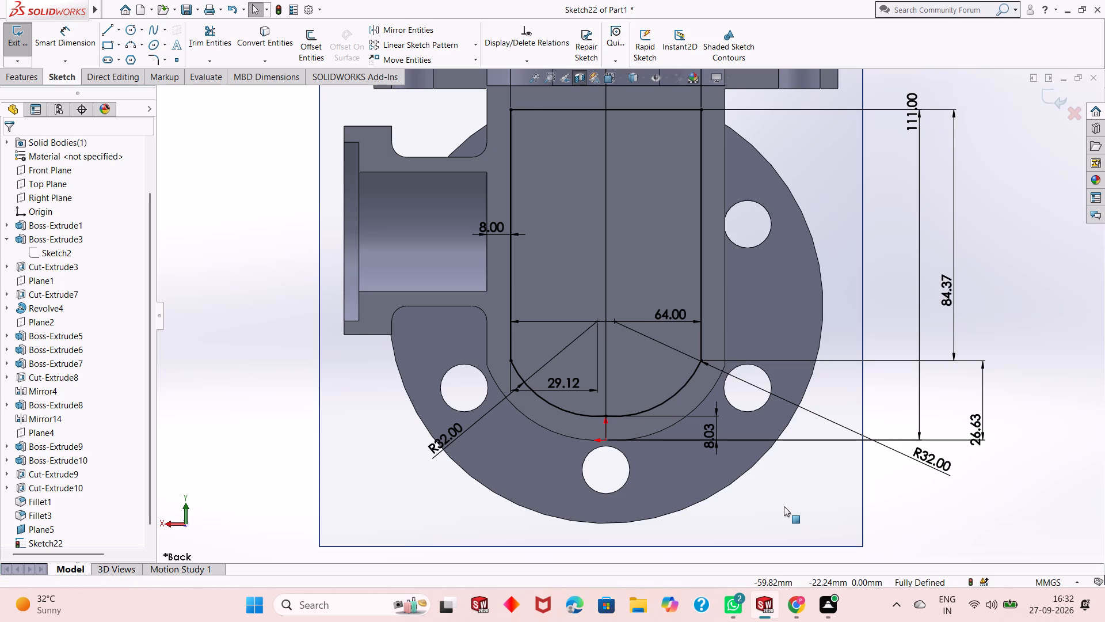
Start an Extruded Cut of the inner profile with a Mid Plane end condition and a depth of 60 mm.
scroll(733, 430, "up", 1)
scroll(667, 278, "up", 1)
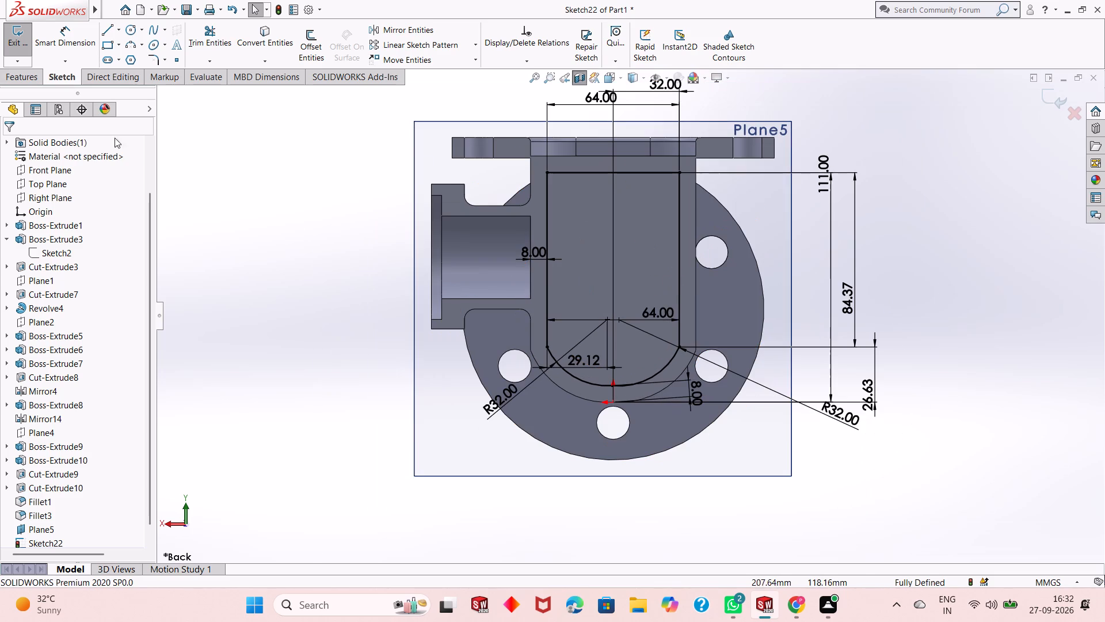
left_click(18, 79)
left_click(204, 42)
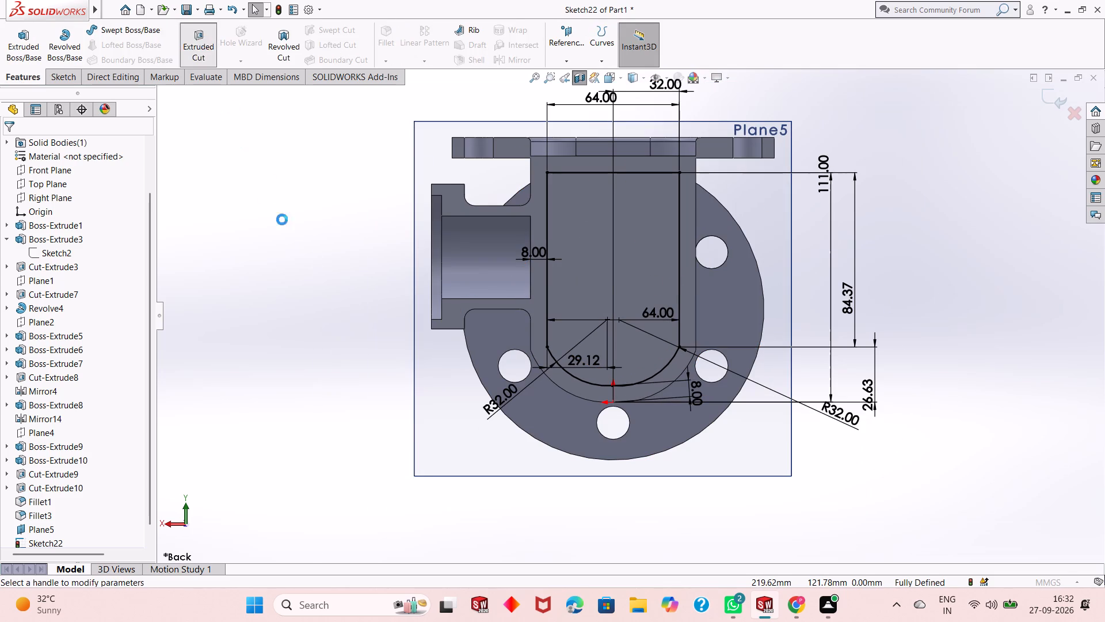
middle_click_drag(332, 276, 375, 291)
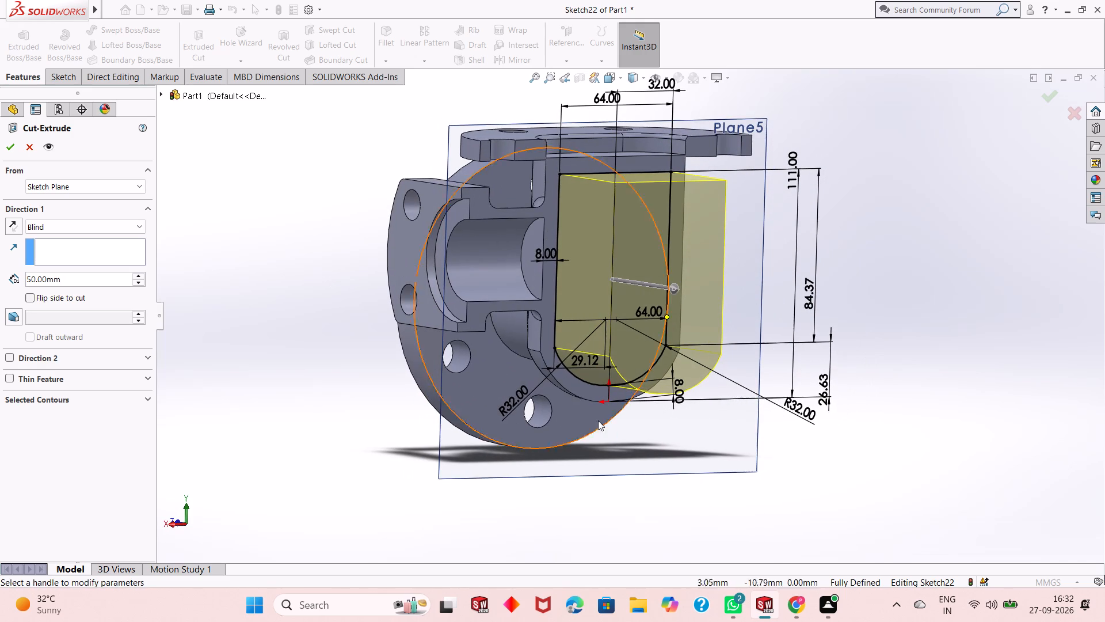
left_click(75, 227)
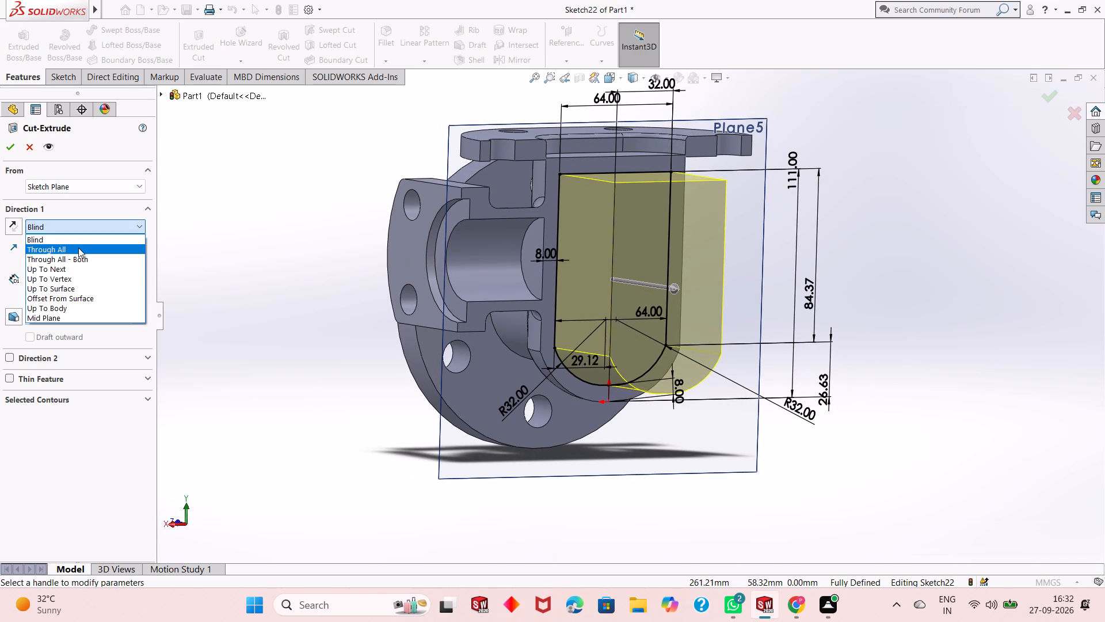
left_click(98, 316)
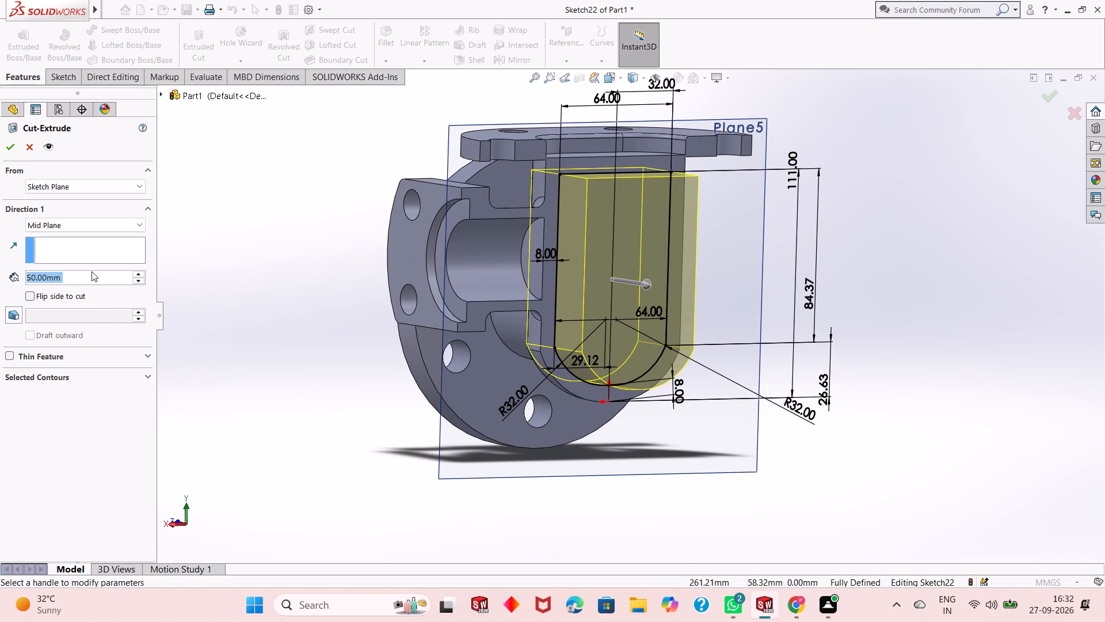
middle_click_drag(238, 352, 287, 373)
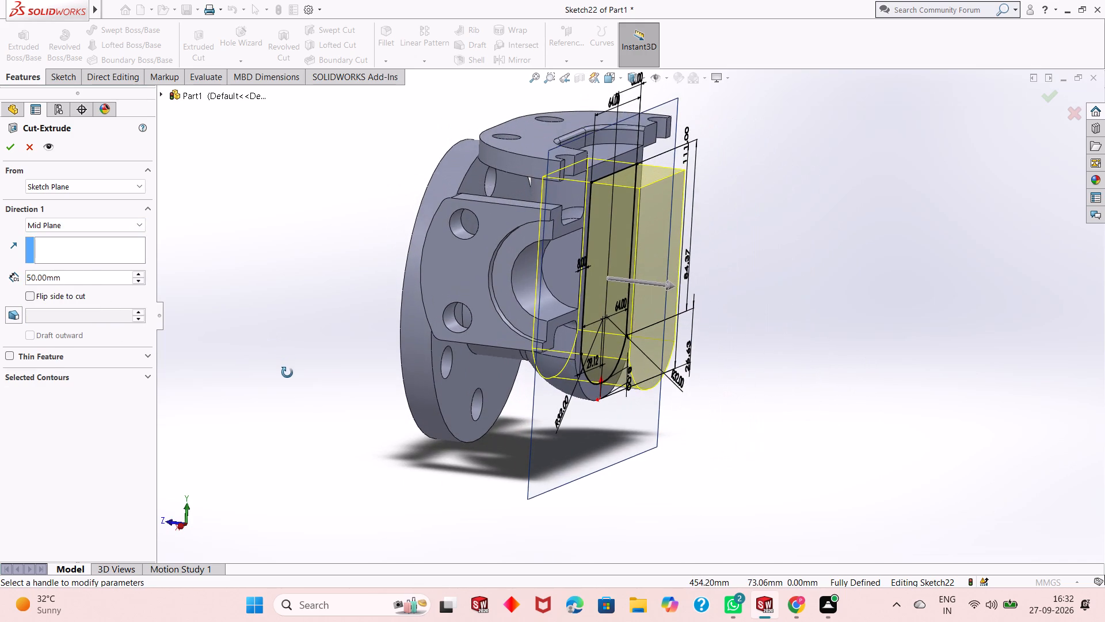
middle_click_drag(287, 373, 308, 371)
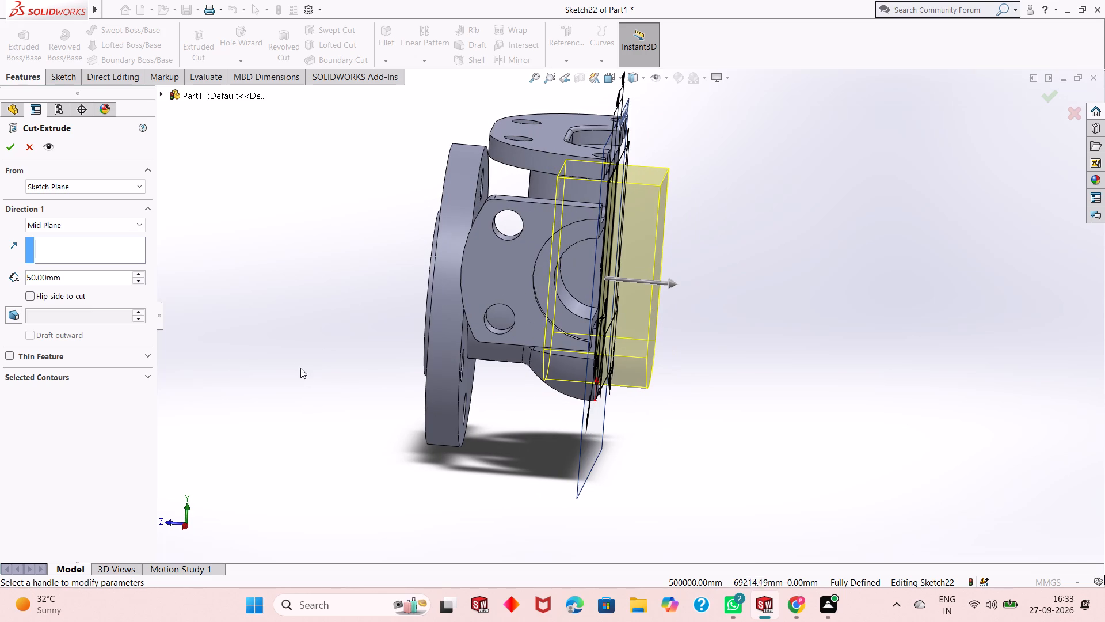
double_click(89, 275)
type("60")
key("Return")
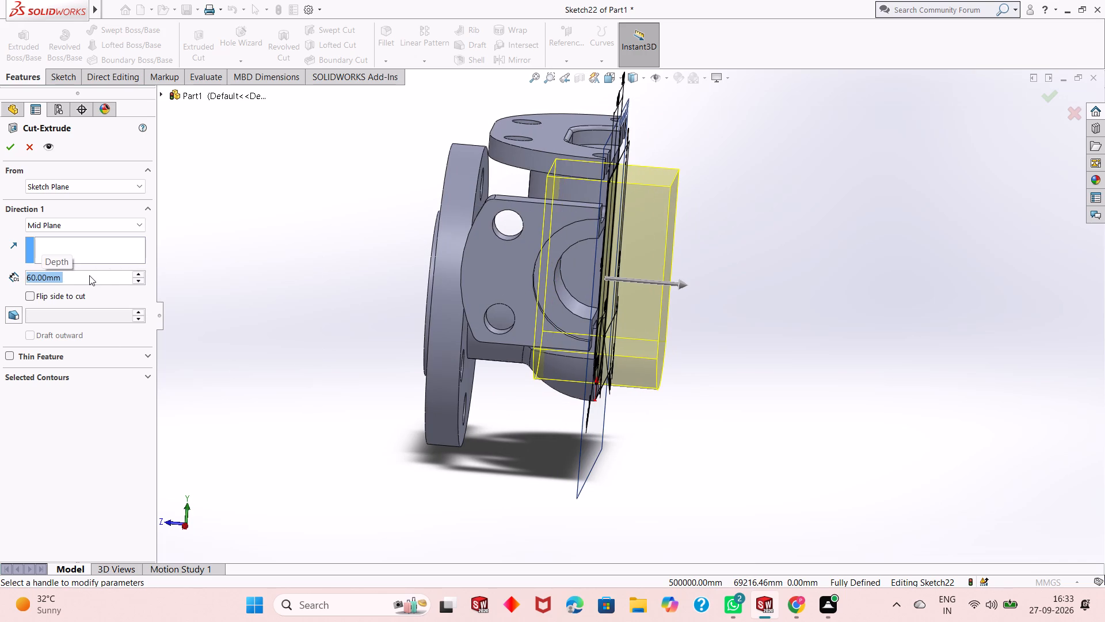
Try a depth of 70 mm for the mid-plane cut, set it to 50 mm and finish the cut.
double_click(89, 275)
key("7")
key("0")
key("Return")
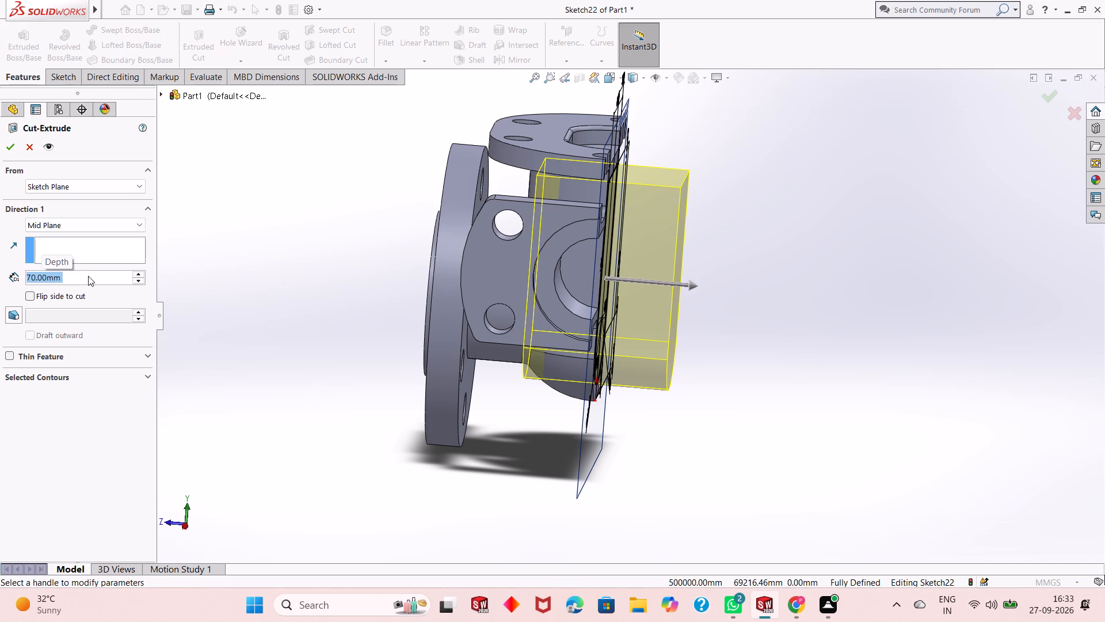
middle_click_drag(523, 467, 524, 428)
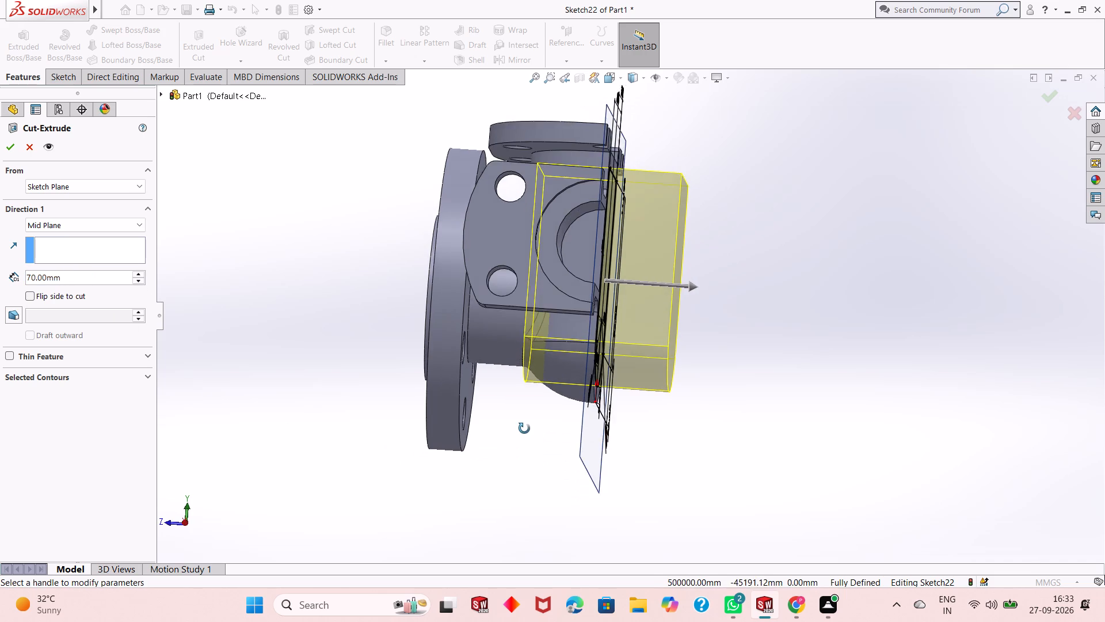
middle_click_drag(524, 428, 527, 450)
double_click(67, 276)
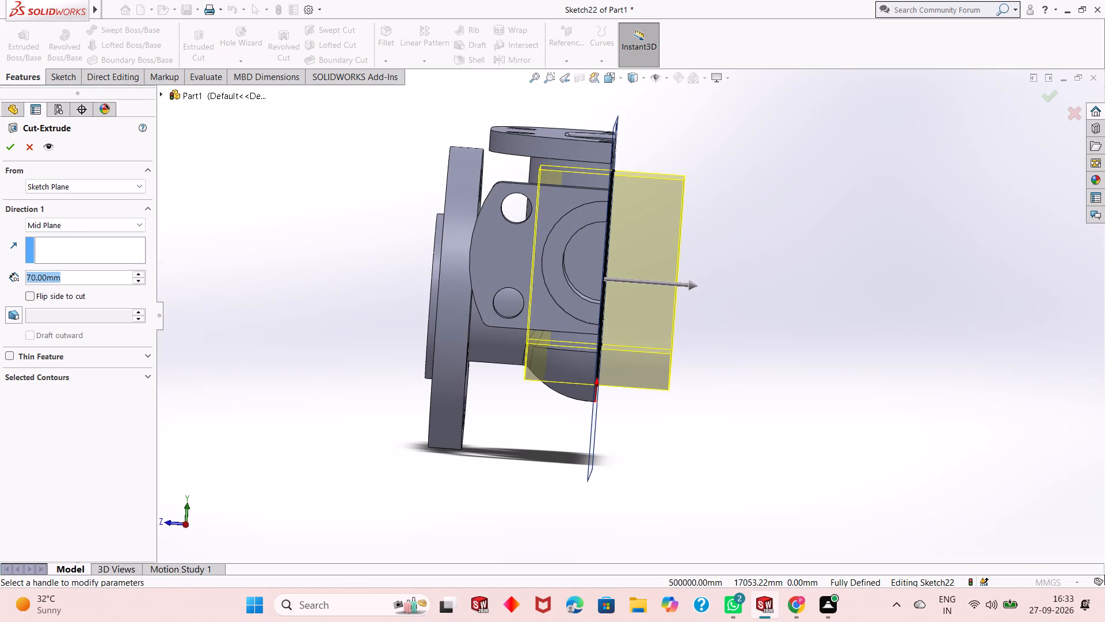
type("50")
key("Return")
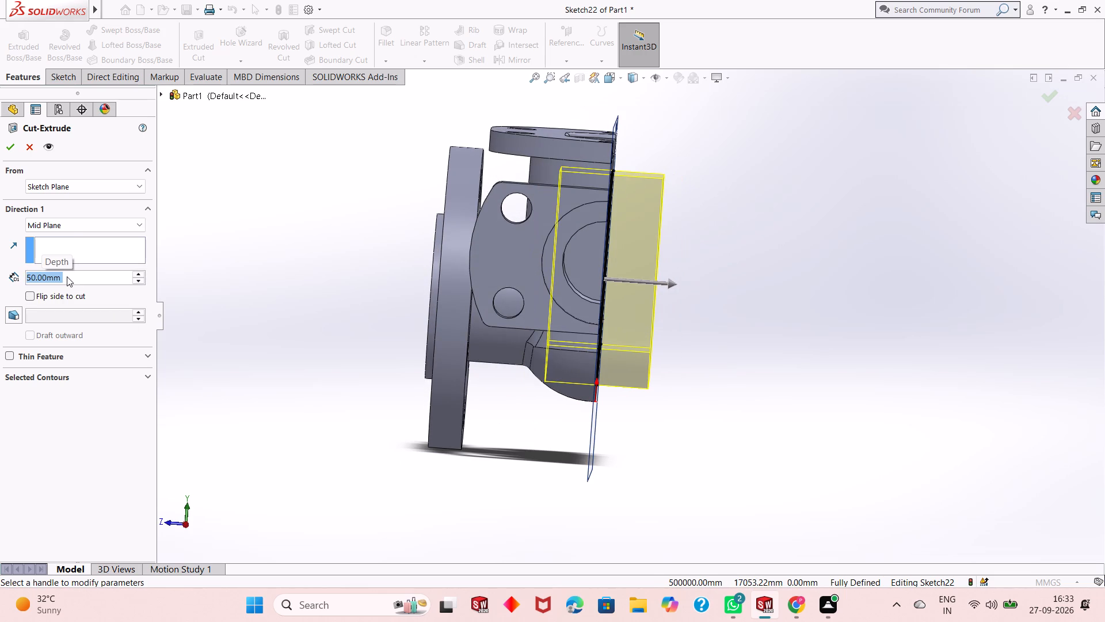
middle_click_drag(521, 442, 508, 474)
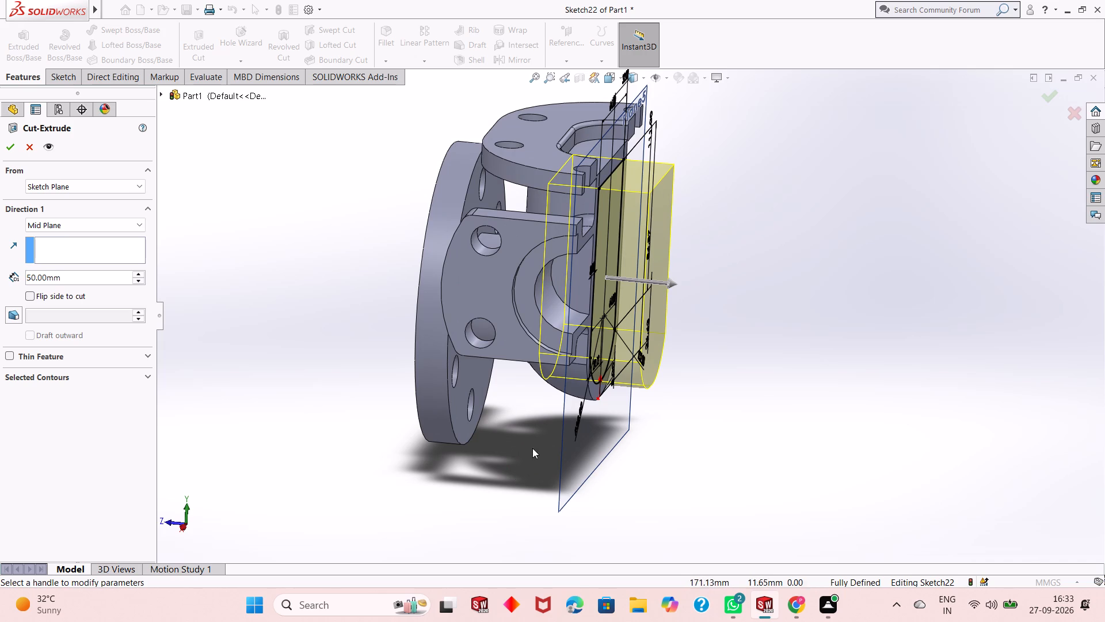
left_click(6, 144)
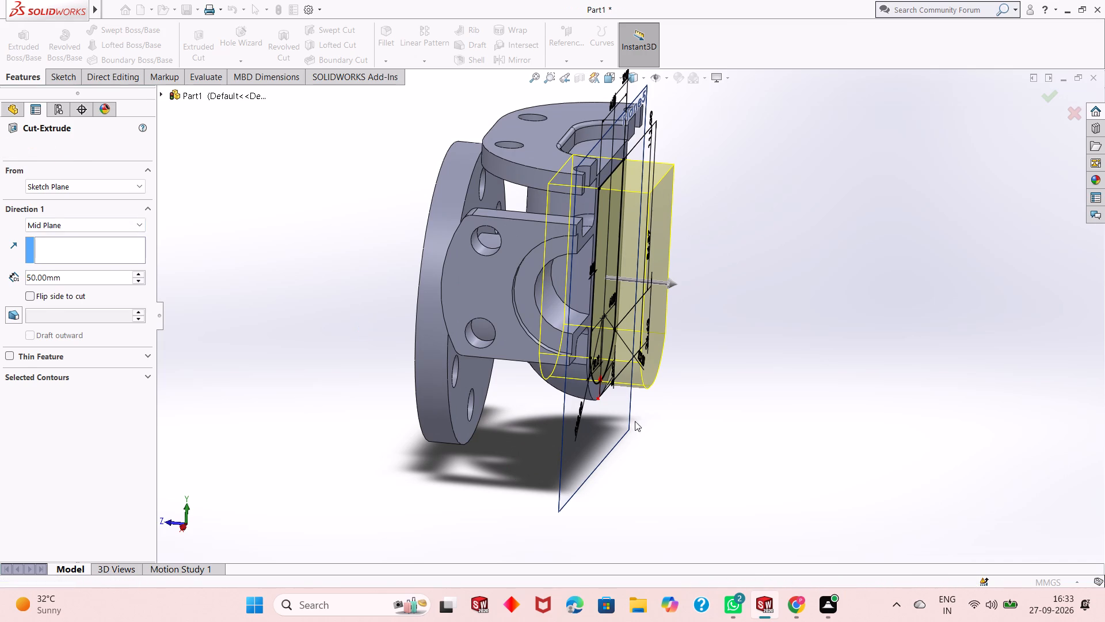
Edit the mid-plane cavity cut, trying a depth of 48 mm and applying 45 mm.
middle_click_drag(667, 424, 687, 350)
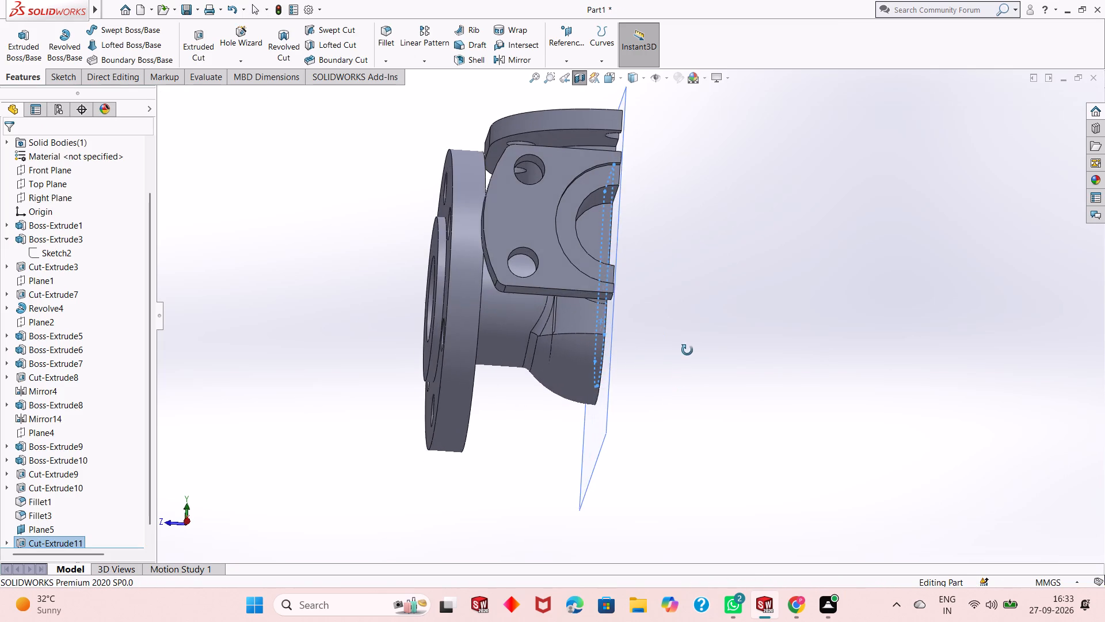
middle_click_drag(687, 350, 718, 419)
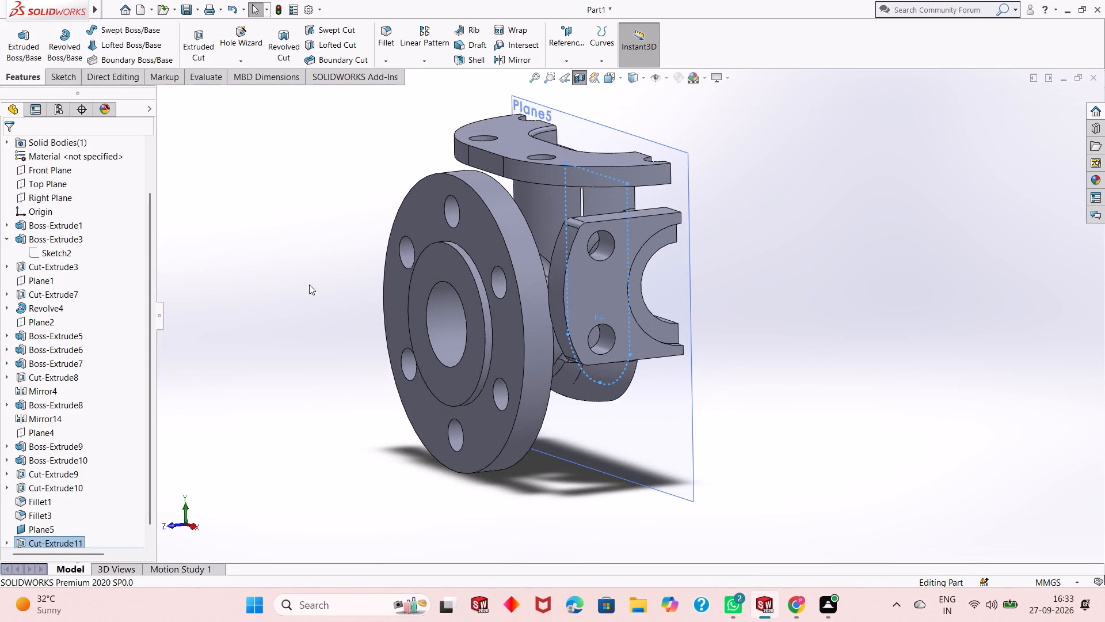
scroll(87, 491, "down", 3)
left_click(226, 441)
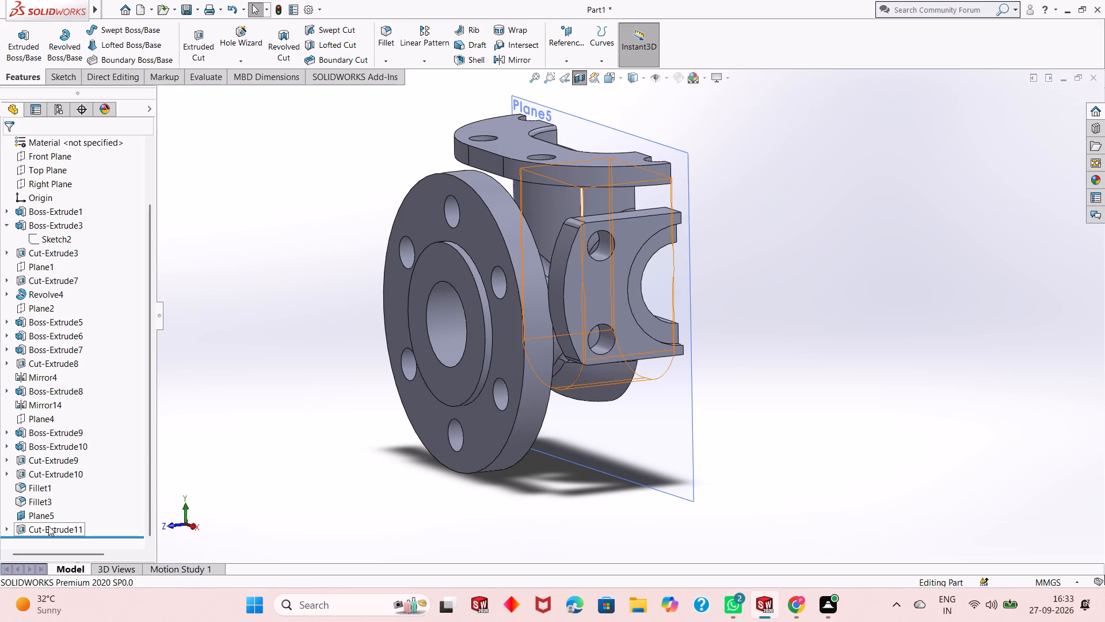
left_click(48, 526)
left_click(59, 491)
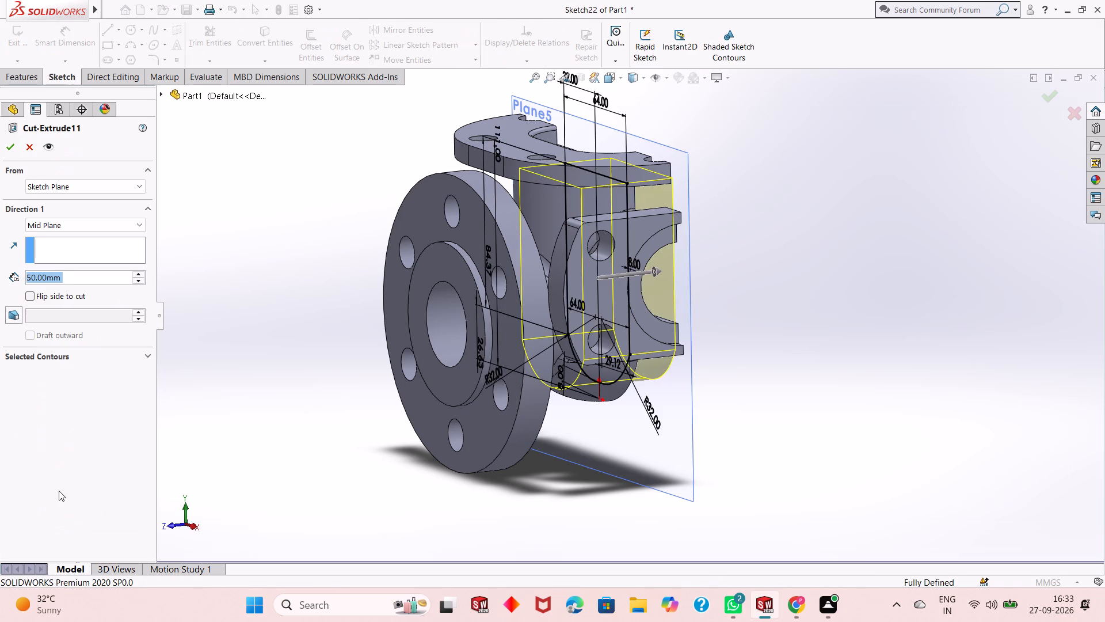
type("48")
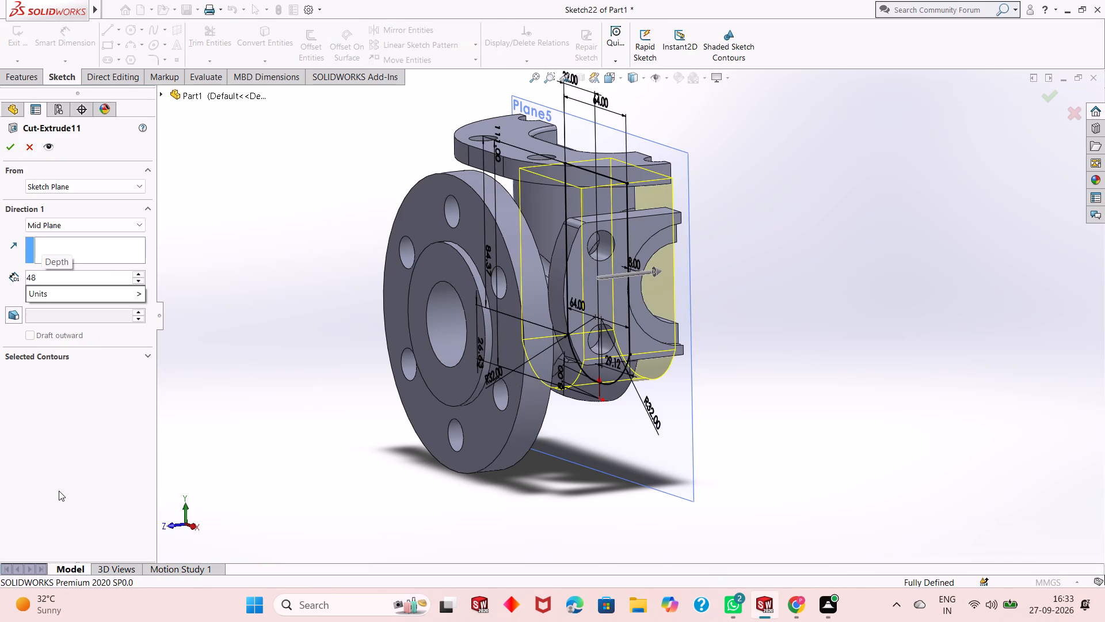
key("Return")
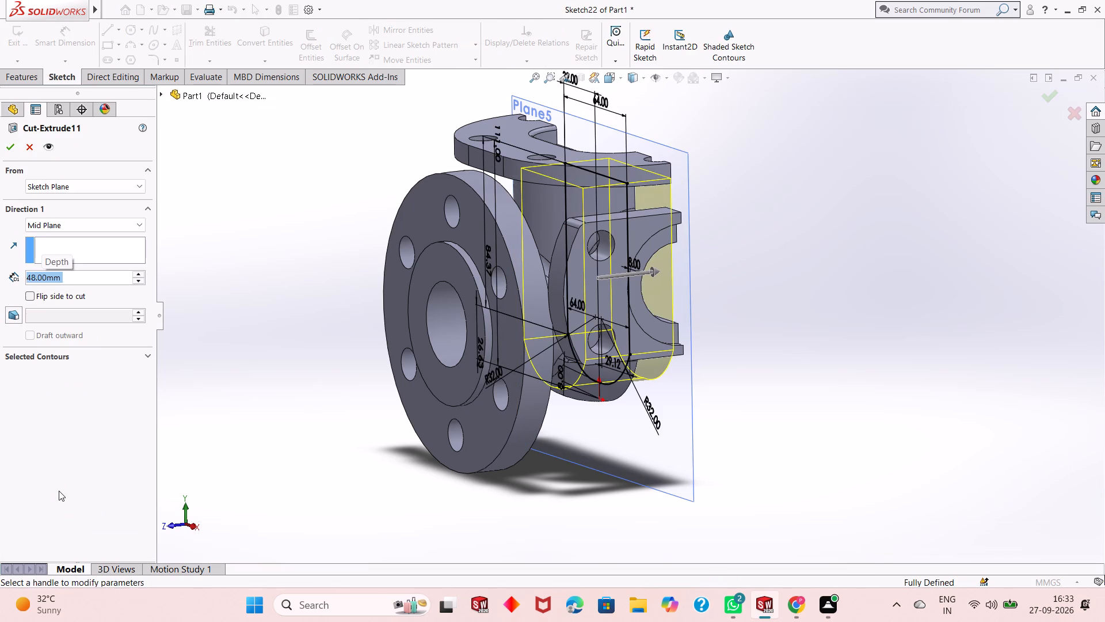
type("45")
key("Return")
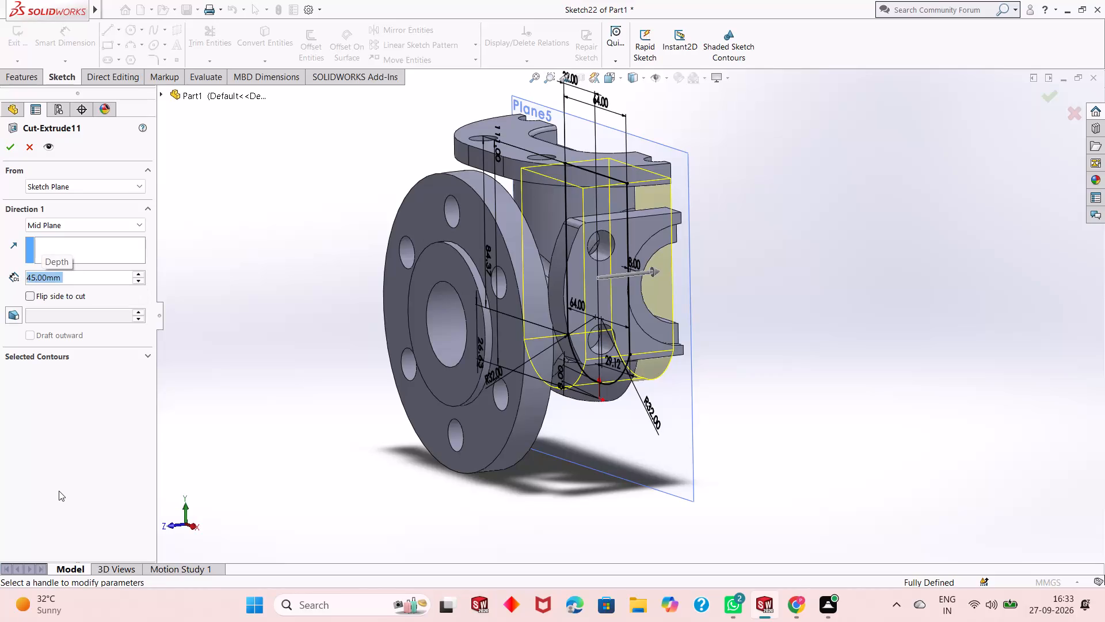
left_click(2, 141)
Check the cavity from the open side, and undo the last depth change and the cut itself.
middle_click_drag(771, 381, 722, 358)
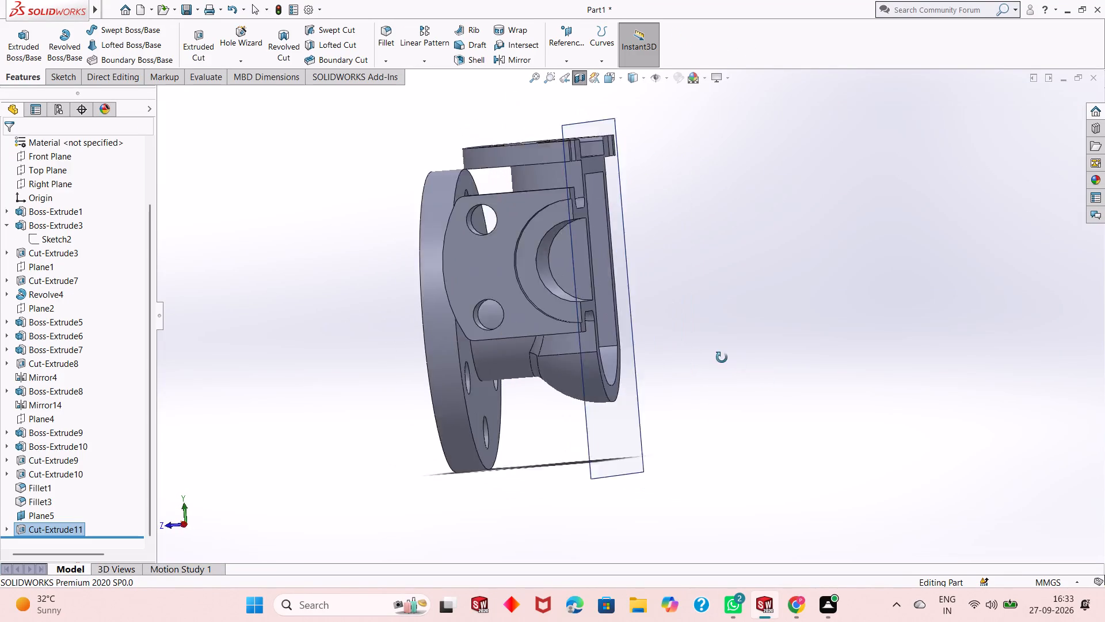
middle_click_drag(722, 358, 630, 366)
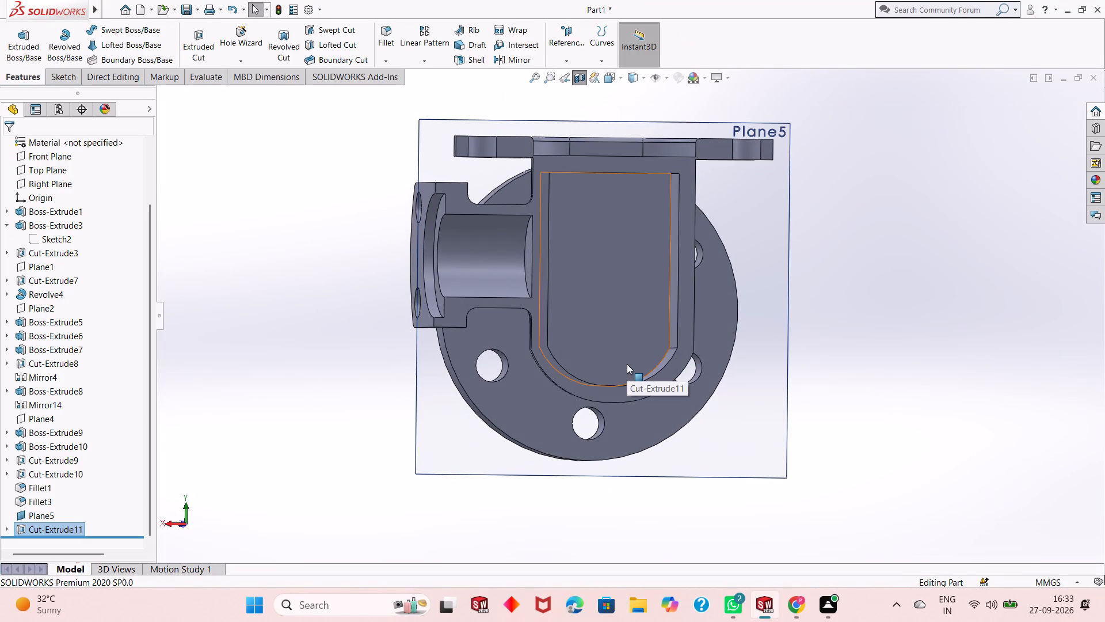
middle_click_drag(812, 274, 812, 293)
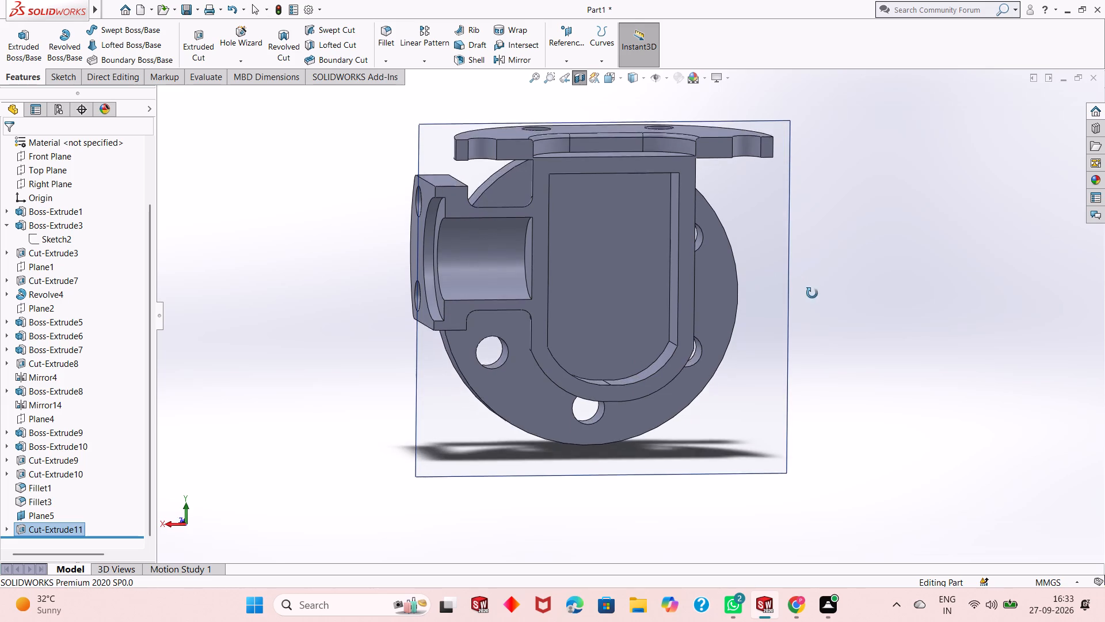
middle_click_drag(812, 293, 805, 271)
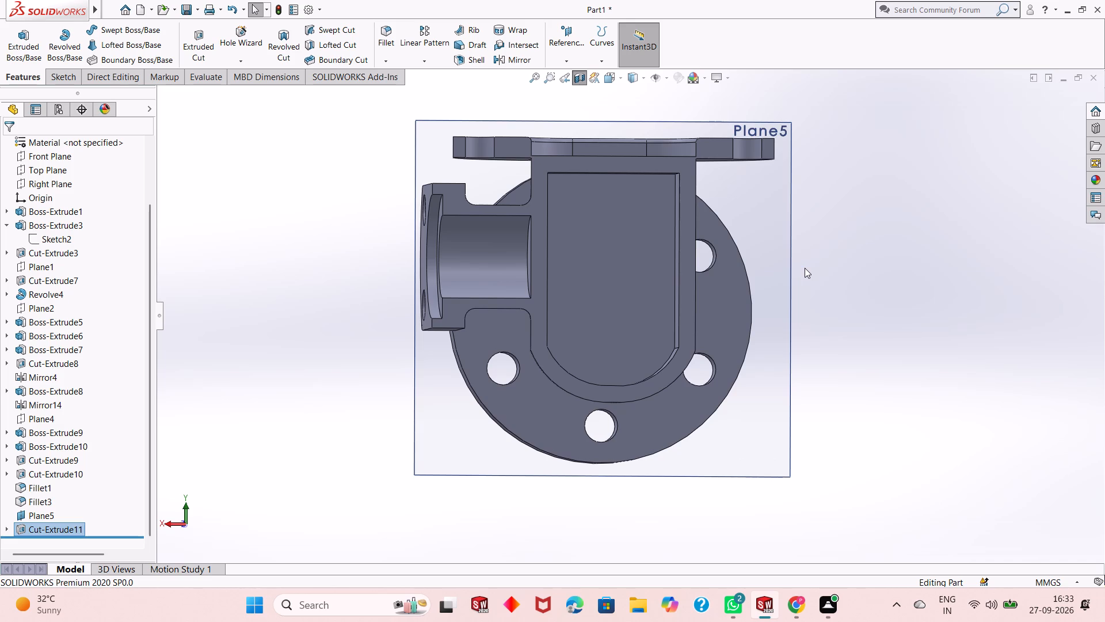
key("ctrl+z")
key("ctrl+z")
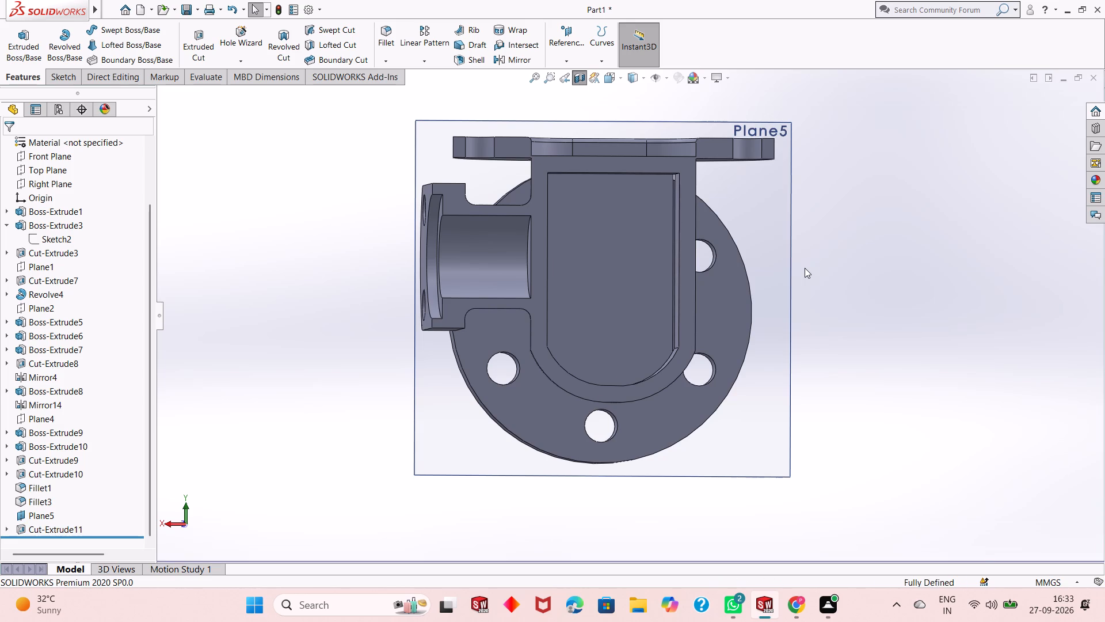
Extend the inner profile up to the top flange's underside with 8 mm vertical lines at both sides and a 64 mm horizontal line joining them.
scroll(620, 181, "down", 2)
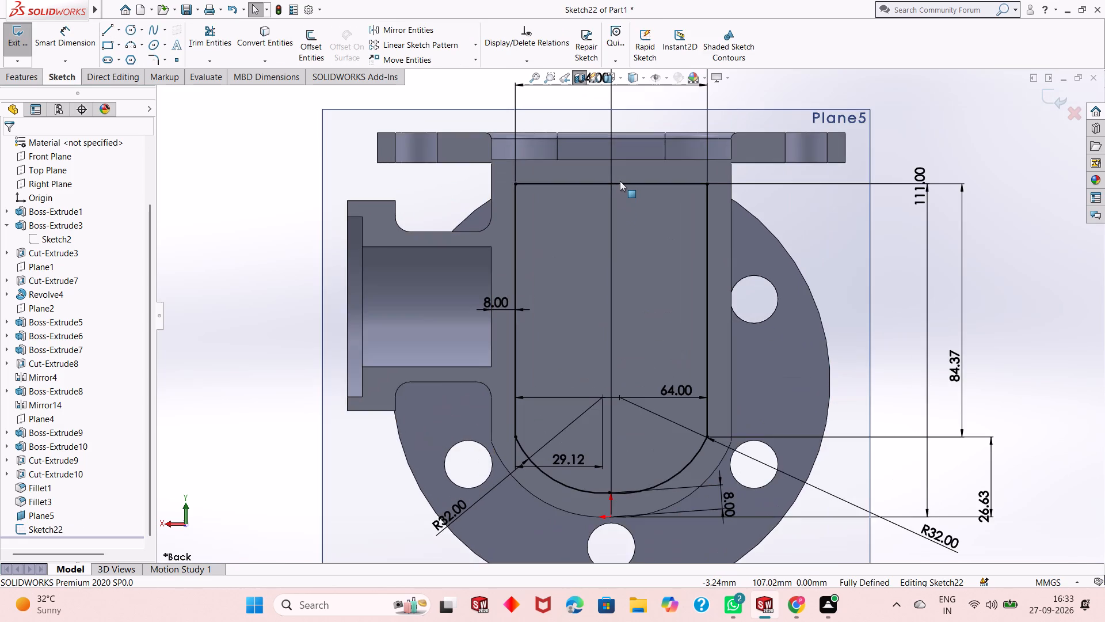
scroll(620, 181, "down", 1)
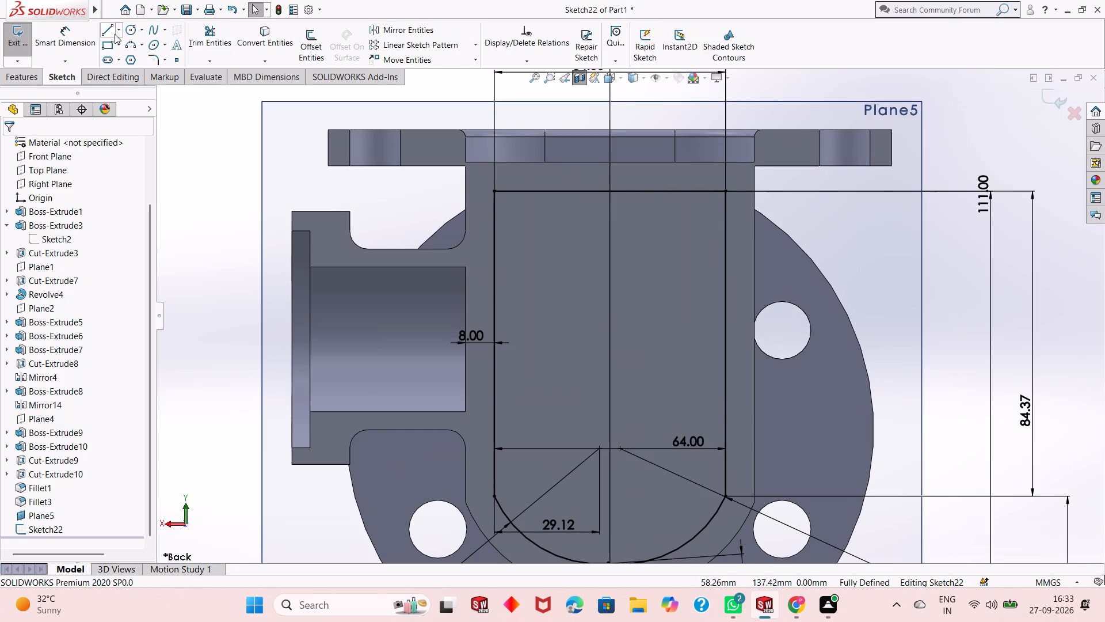
left_click(112, 35)
left_click(494, 194)
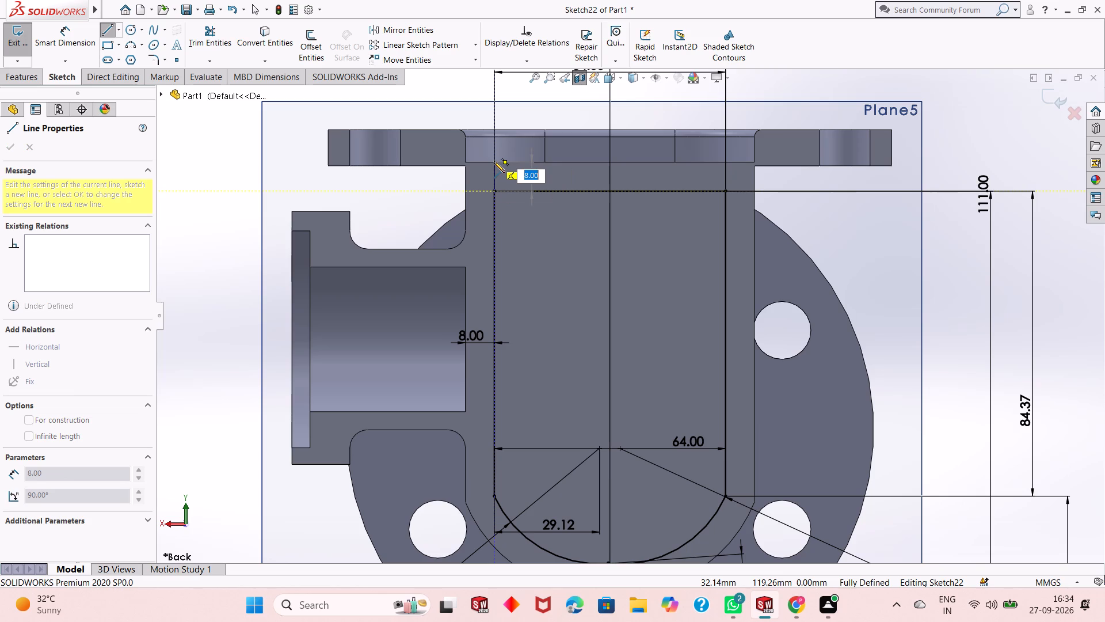
left_click(494, 161)
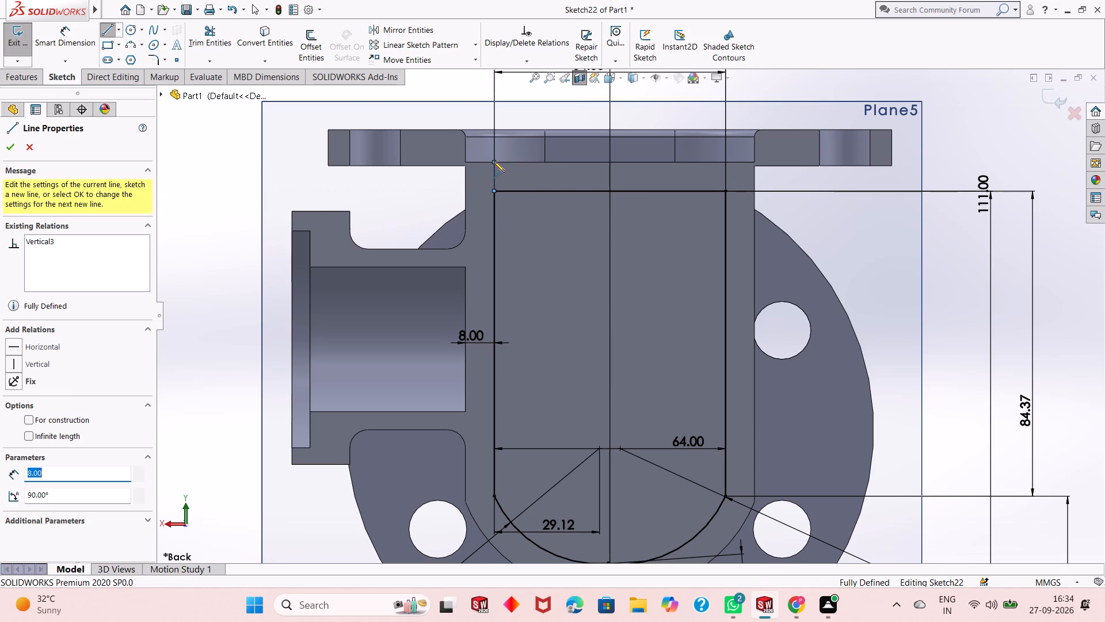
left_click(726, 162)
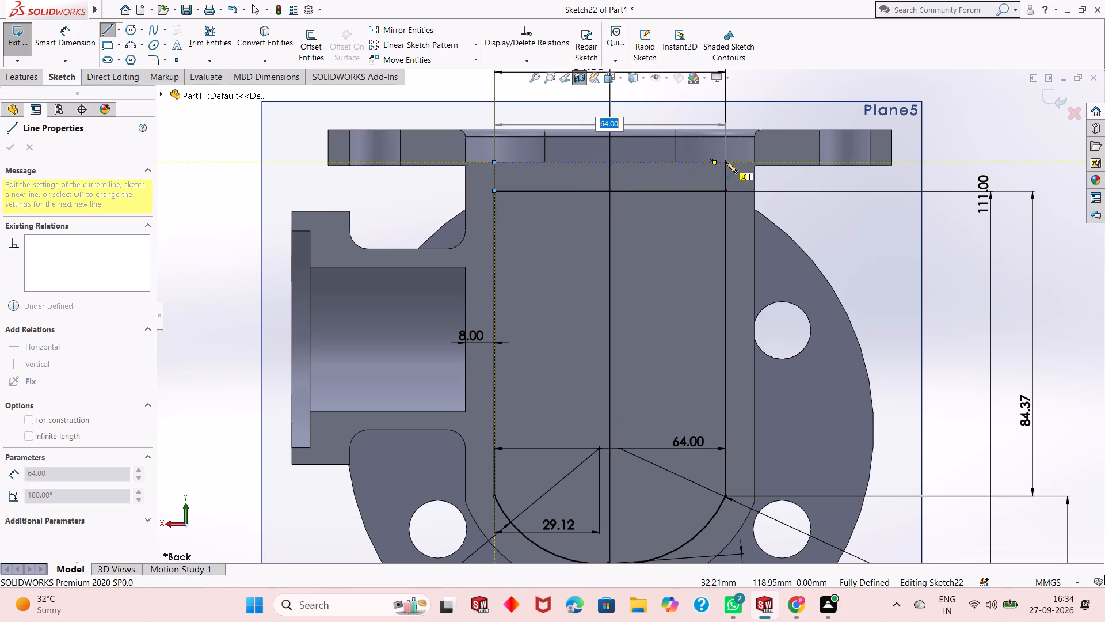
left_click(725, 191)
right_click(778, 185)
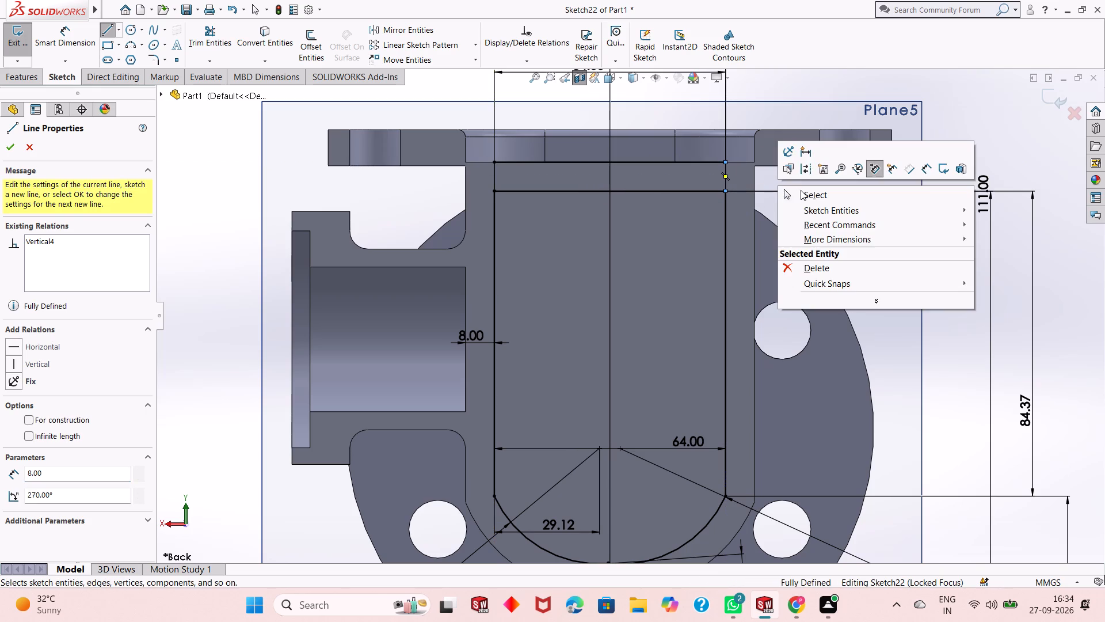
left_click(801, 190)
Delete the former 64 mm top line of the inner profile, below the new horizontal line.
left_click(689, 191)
right_click(689, 191)
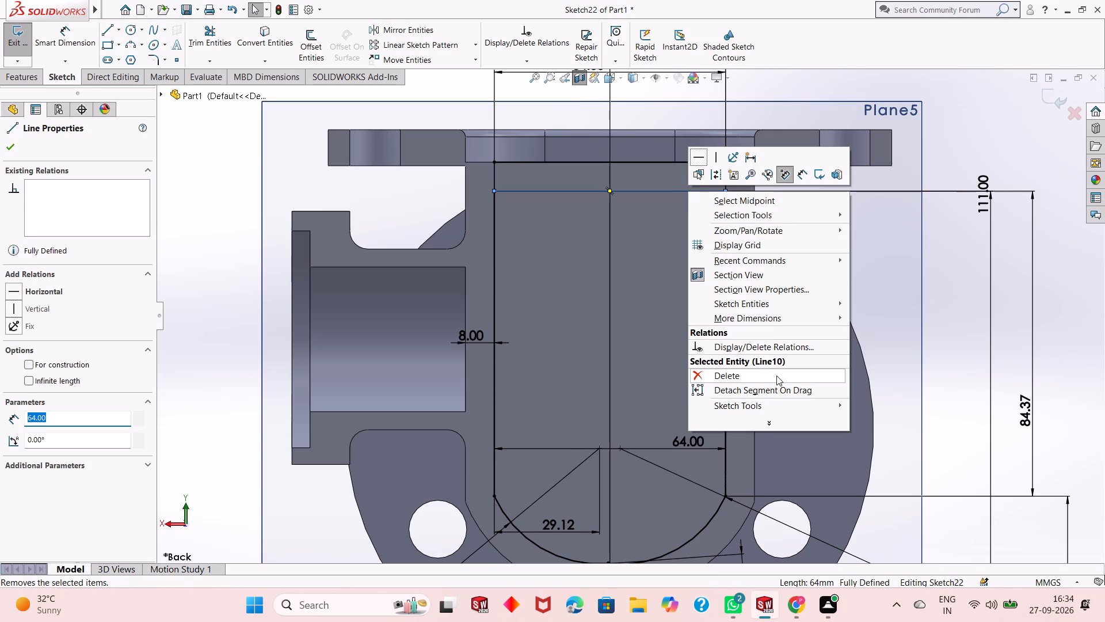
left_click(776, 376)
scroll(640, 304, "up", 1)
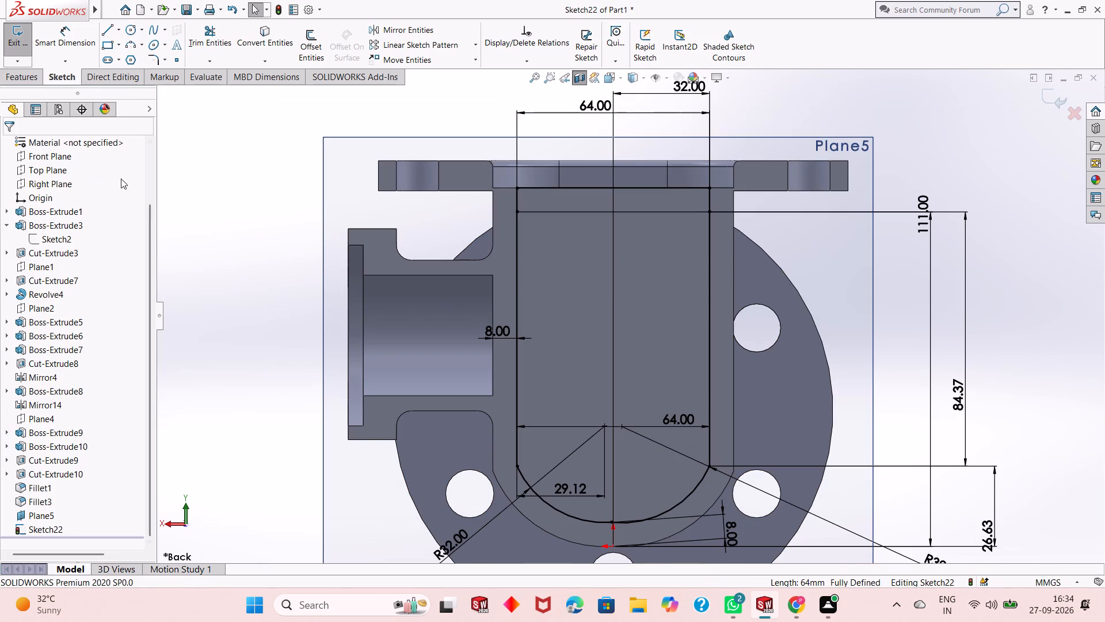
Cut the extended inner profile through the body with a Mid Plane extruded cut of 45 mm.
left_click(31, 78)
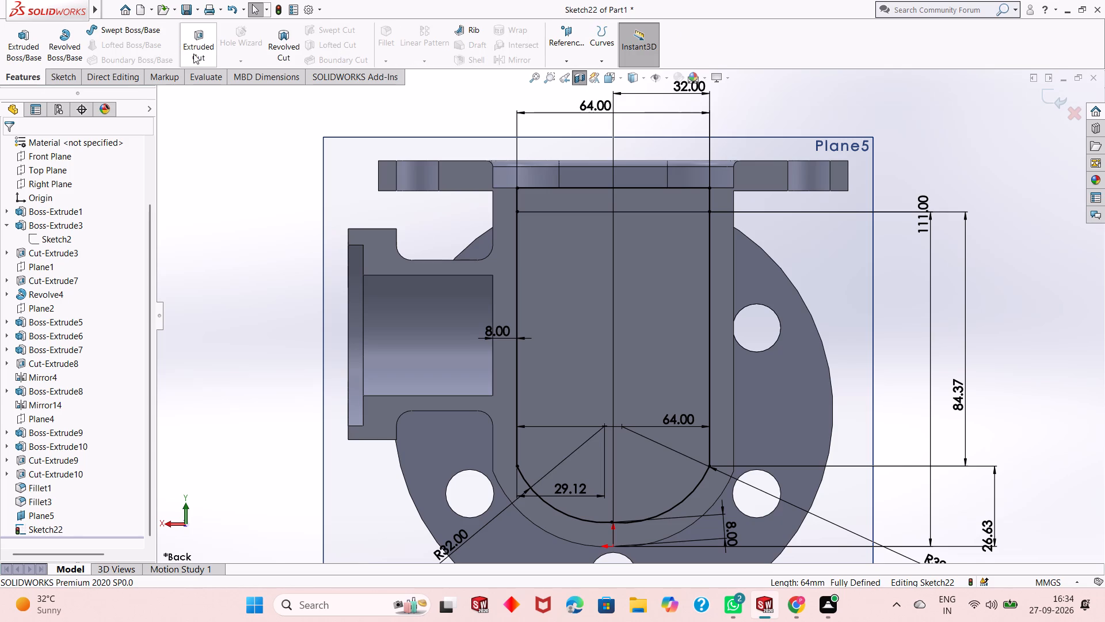
left_click(214, 50)
middle_click_drag(581, 314, 635, 335)
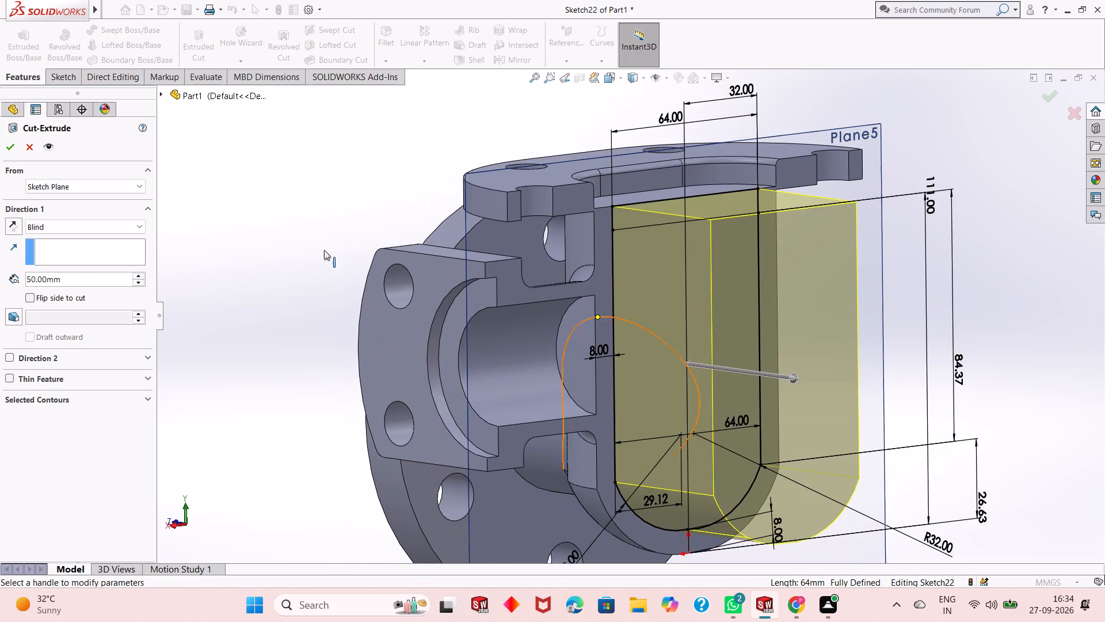
left_click(104, 226)
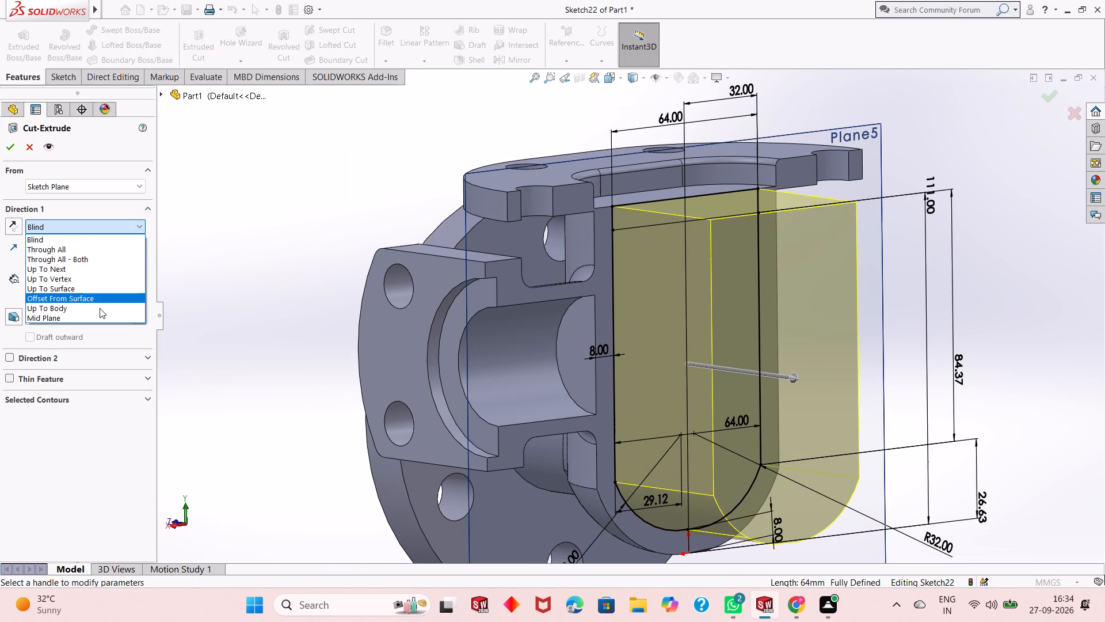
left_click(100, 315)
type("45")
key("Return")
left_click(6, 146)
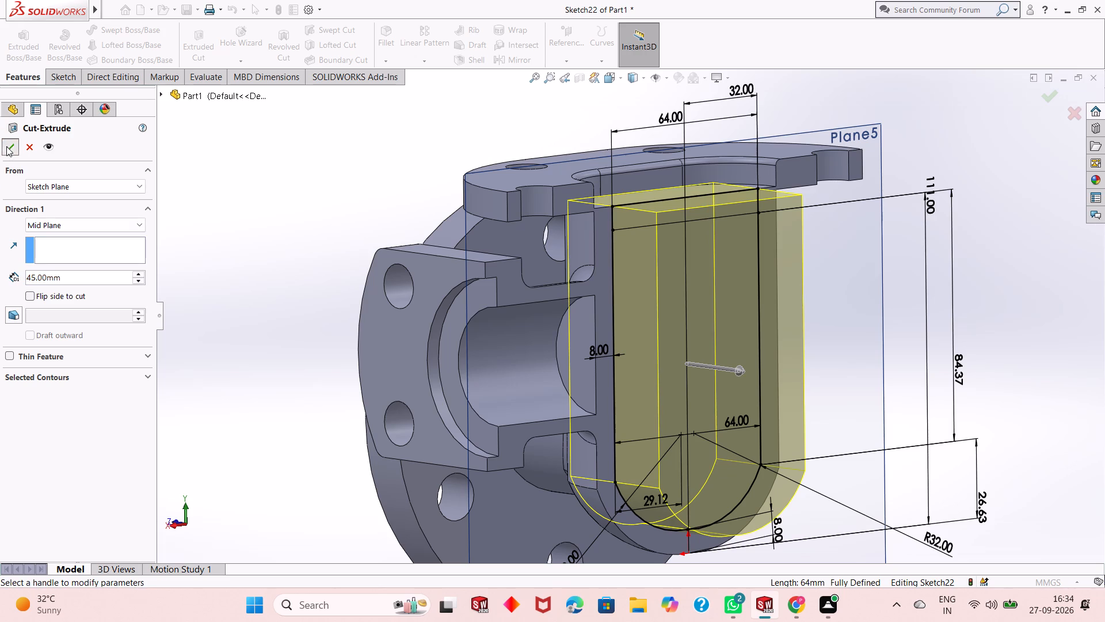
Examine the new cavity in the sectioned body, including its walls, rounded bottom and upper end at the top flange.
middle_click_drag(731, 353, 684, 343)
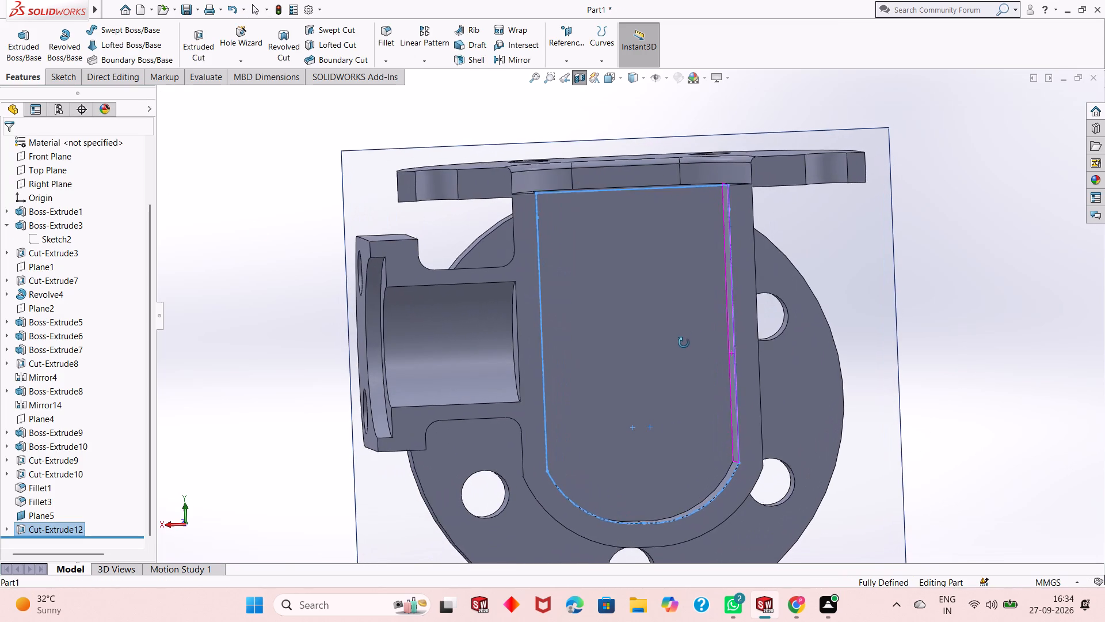
middle_click_drag(684, 343, 683, 344)
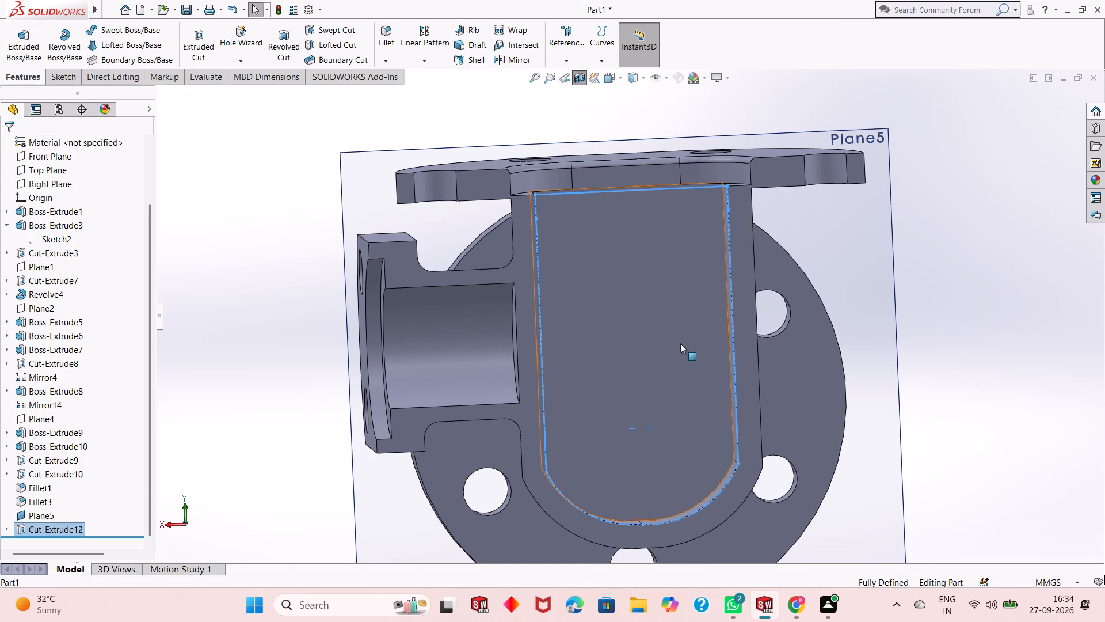
left_click(972, 334)
middle_click_drag(879, 352, 860, 329)
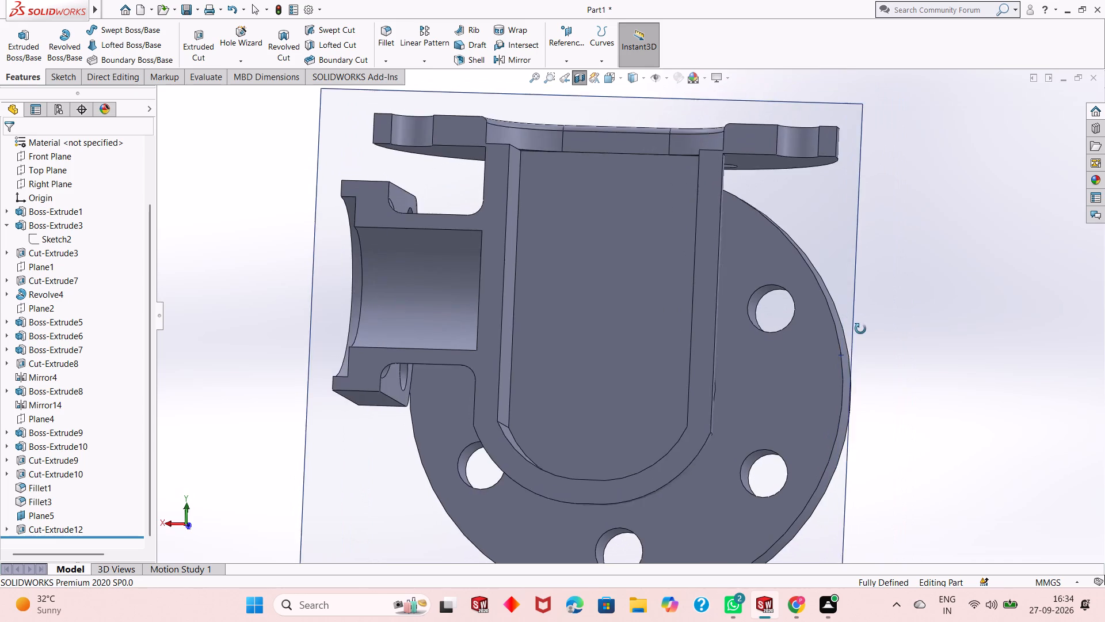
middle_click_drag(860, 329, 866, 376)
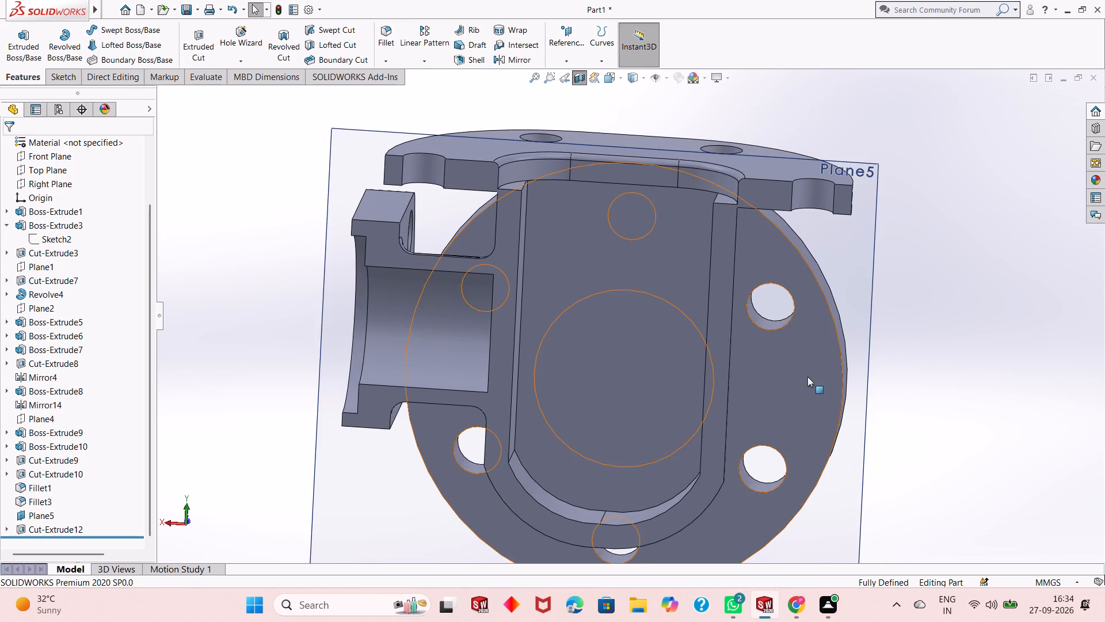
scroll(803, 377, "up", 1)
scroll(931, 412, "up", 1)
middle_click_drag(931, 417, 957, 369)
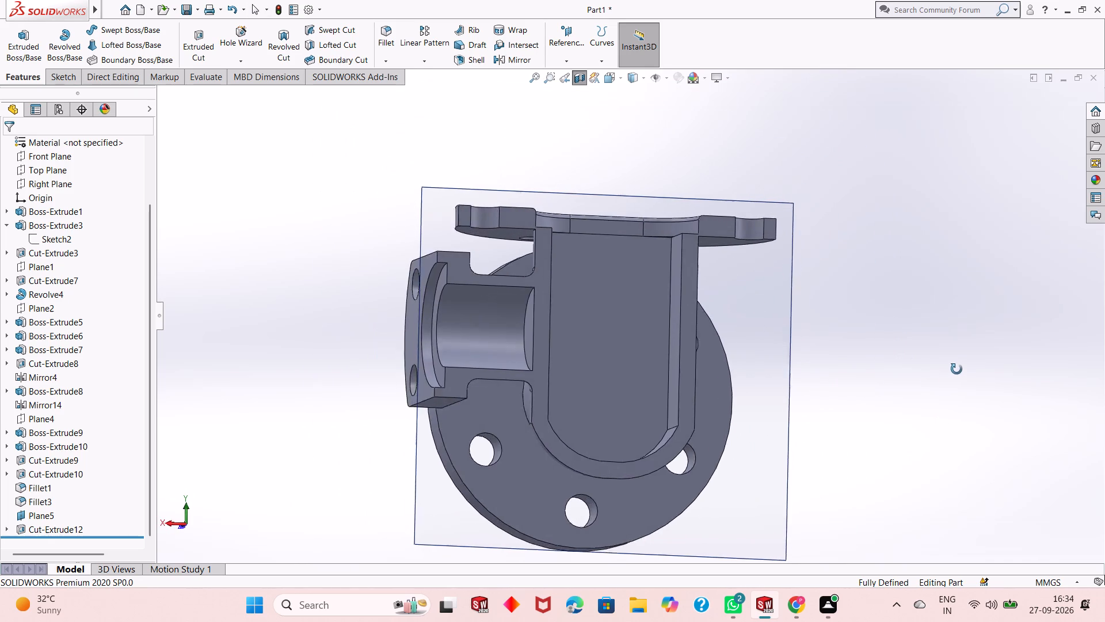
middle_click_drag(957, 369, 972, 414)
scroll(880, 400, "up", 1)
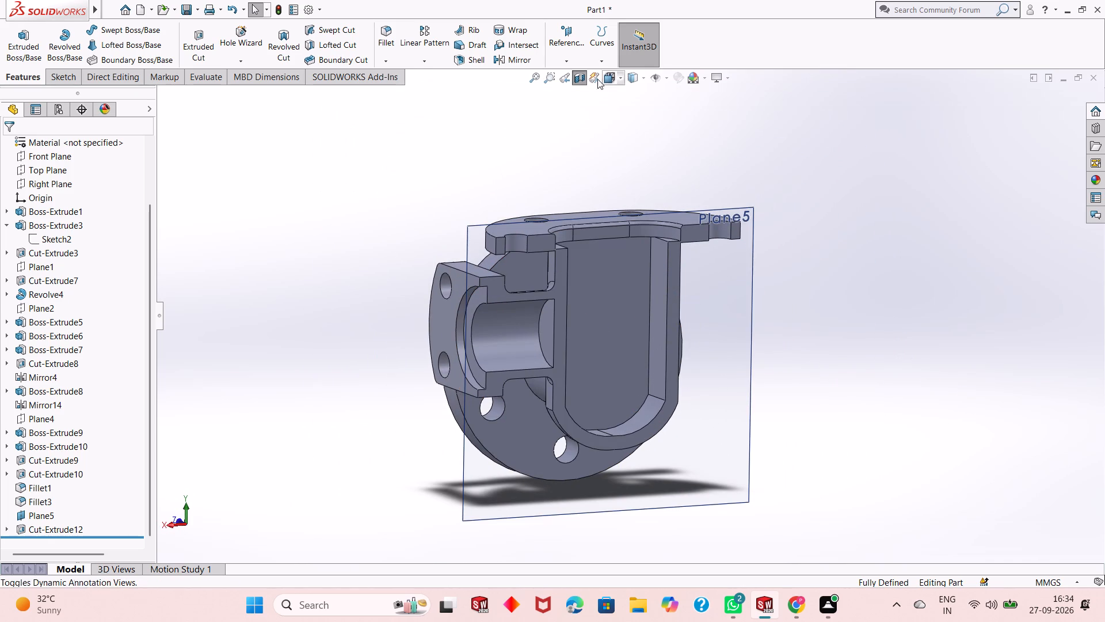
Reapply the section view on the Front Plane and examine where the side bore meets the cavity wall.
left_click(578, 79)
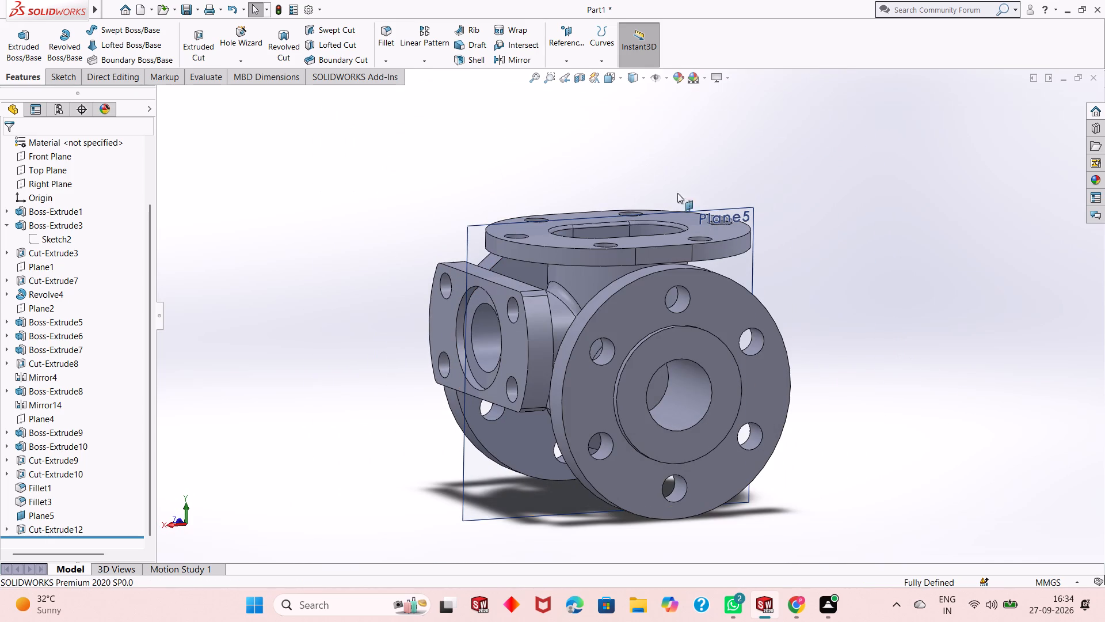
left_click(577, 82)
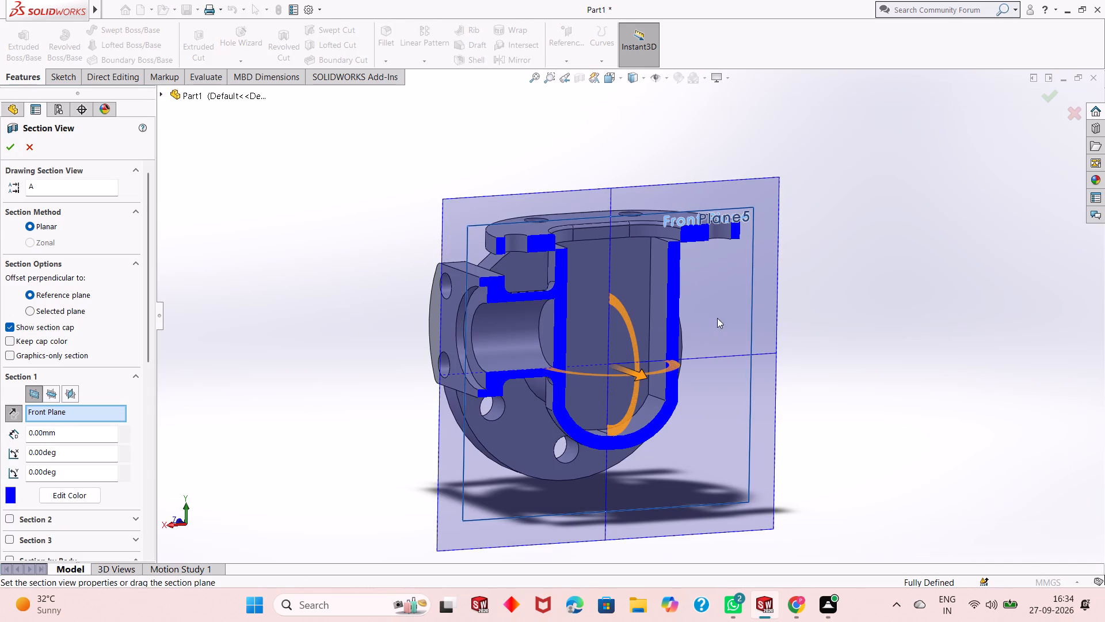
left_click(9, 143)
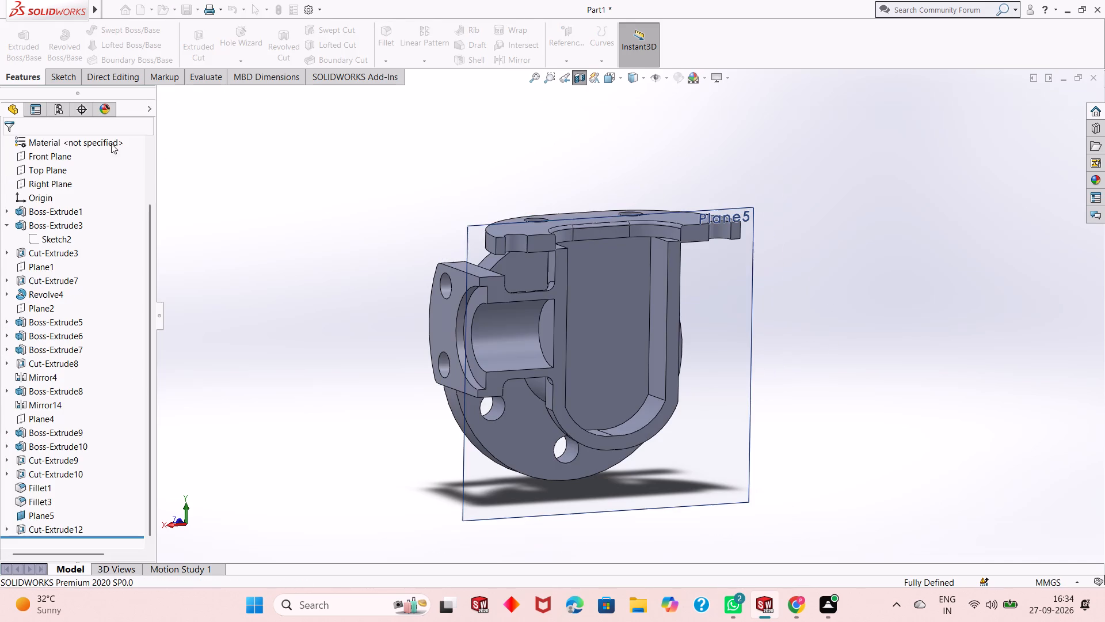
middle_click_drag(733, 337, 759, 325)
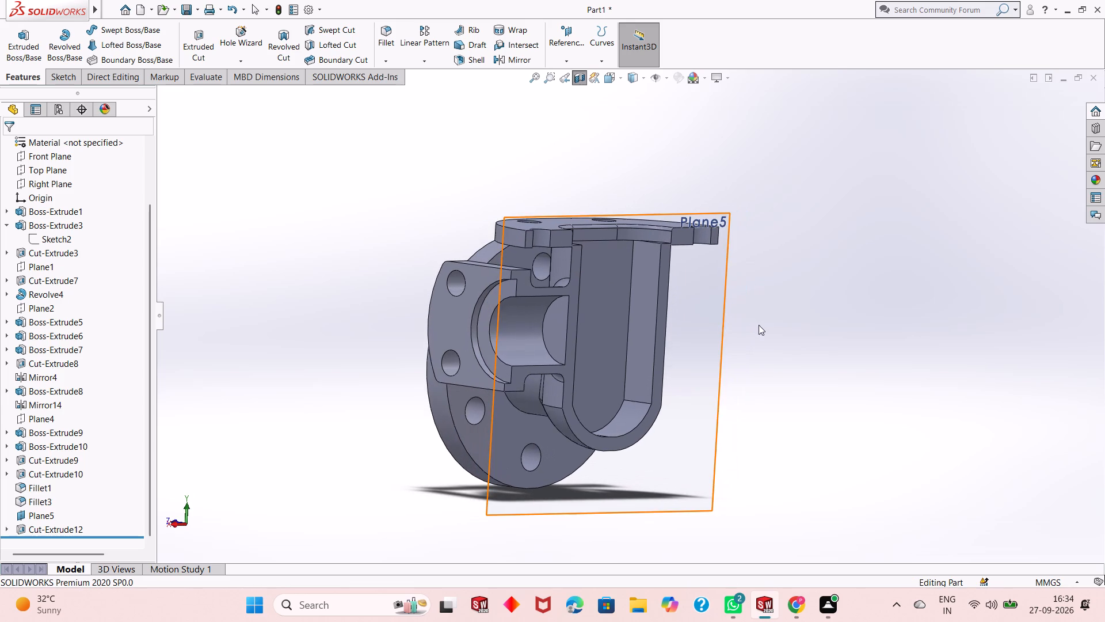
middle_click_drag(759, 325, 758, 325)
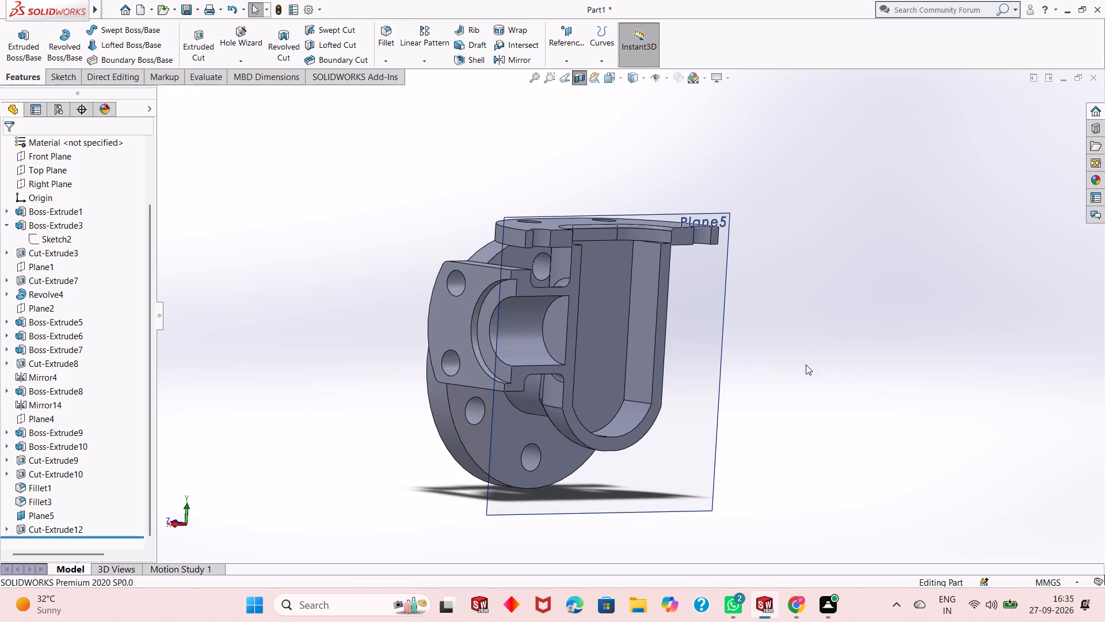
middle_click_drag(788, 370, 749, 379)
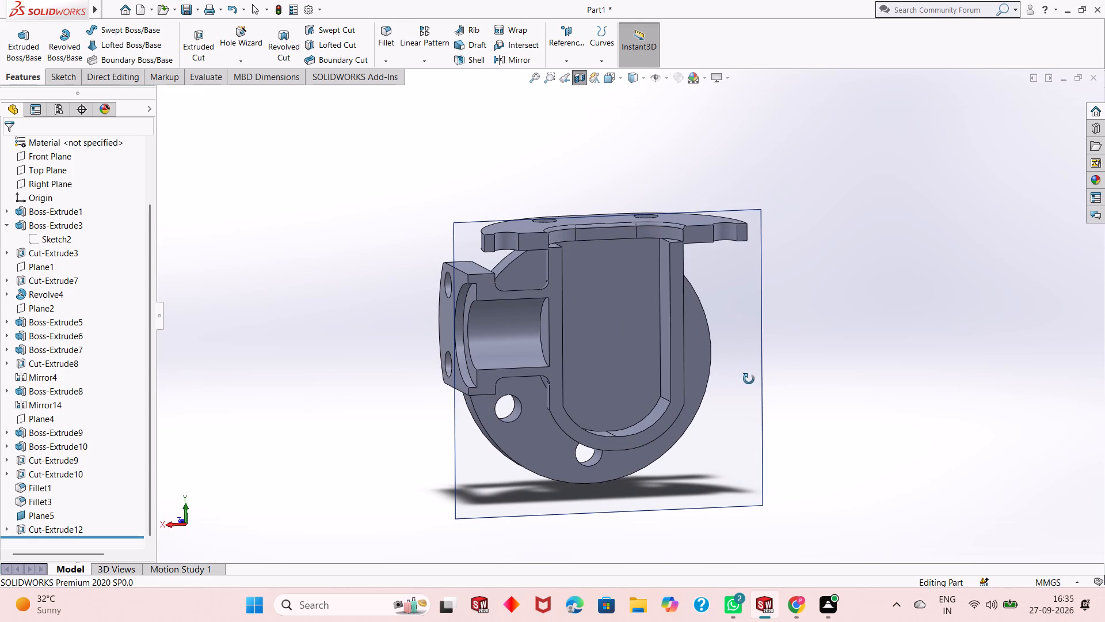
middle_click_drag(749, 379, 736, 381)
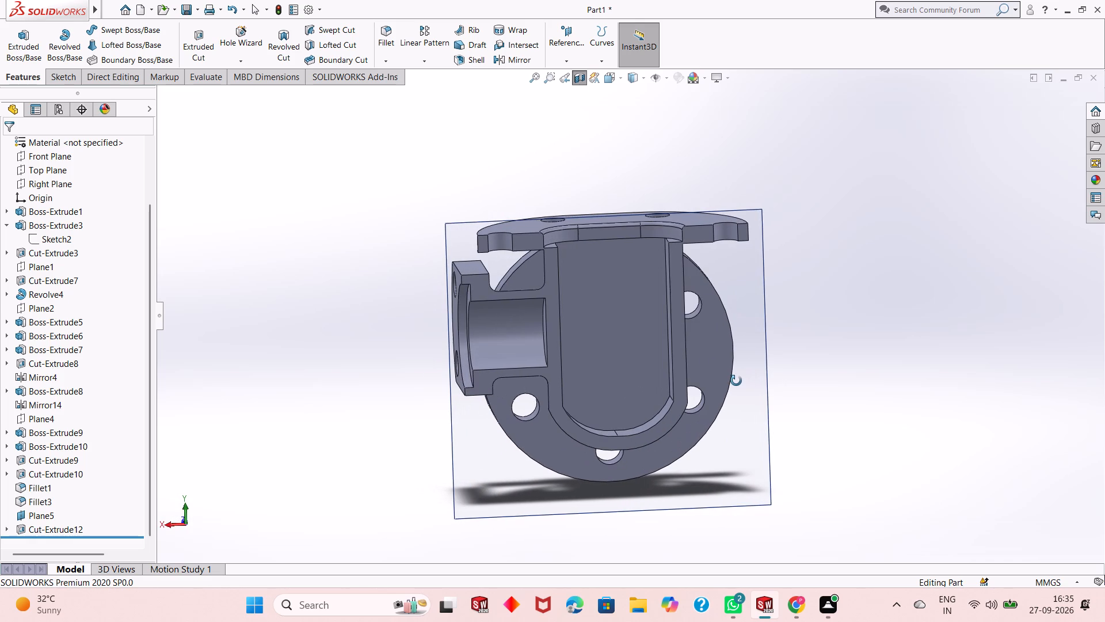
middle_click_drag(736, 381, 731, 382)
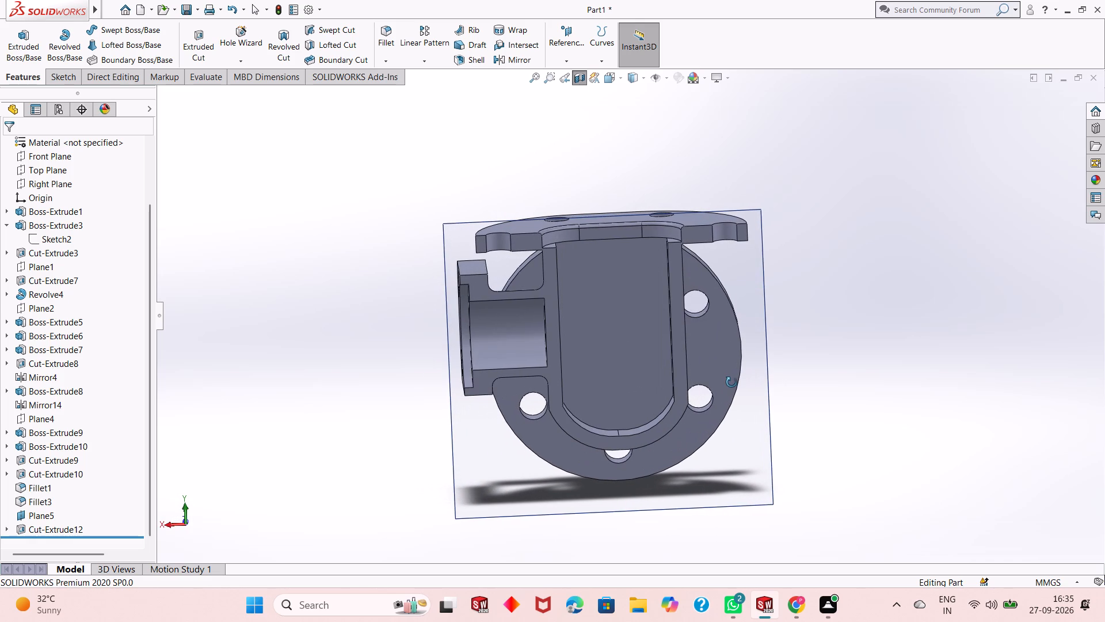
middle_click_drag(731, 382, 720, 395)
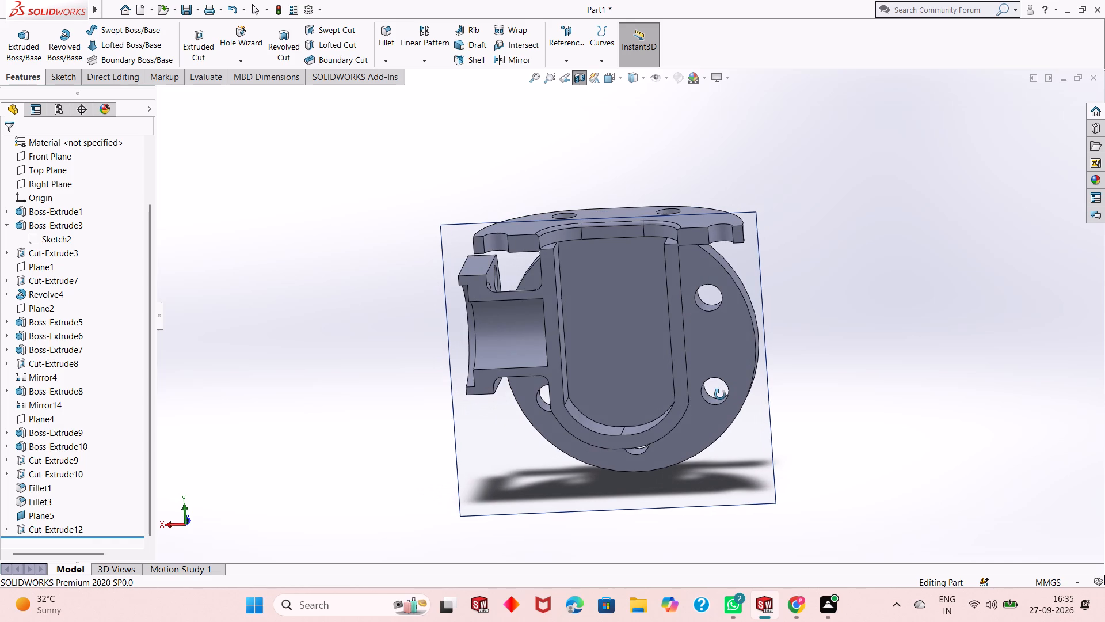
middle_click_drag(720, 395, 767, 377)
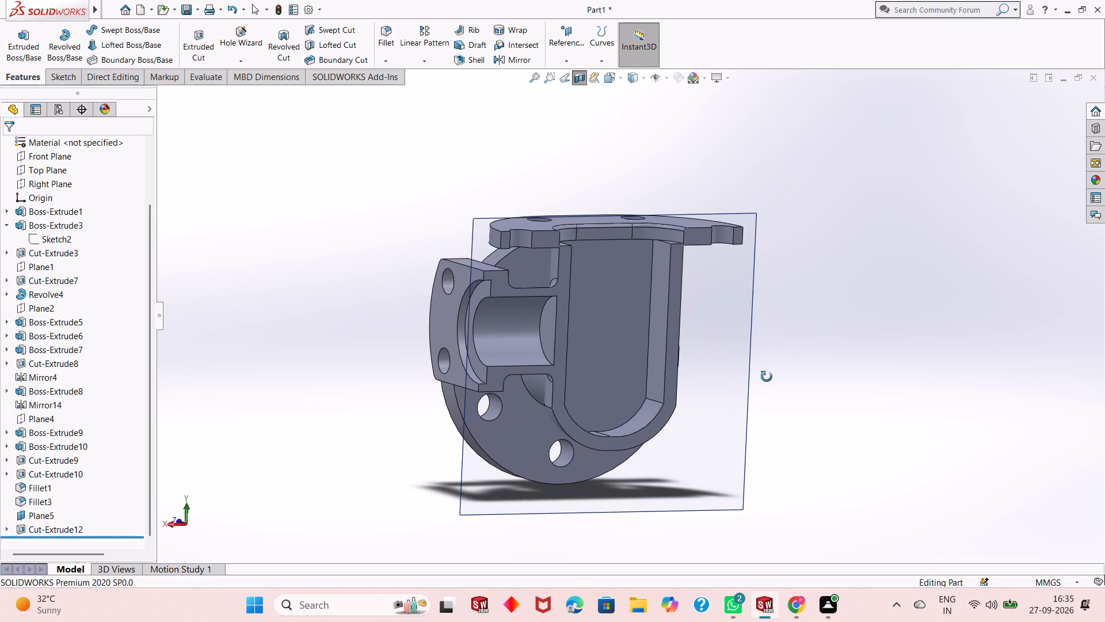
middle_click_drag(767, 377, 764, 378)
scroll(362, 366, "up", 1)
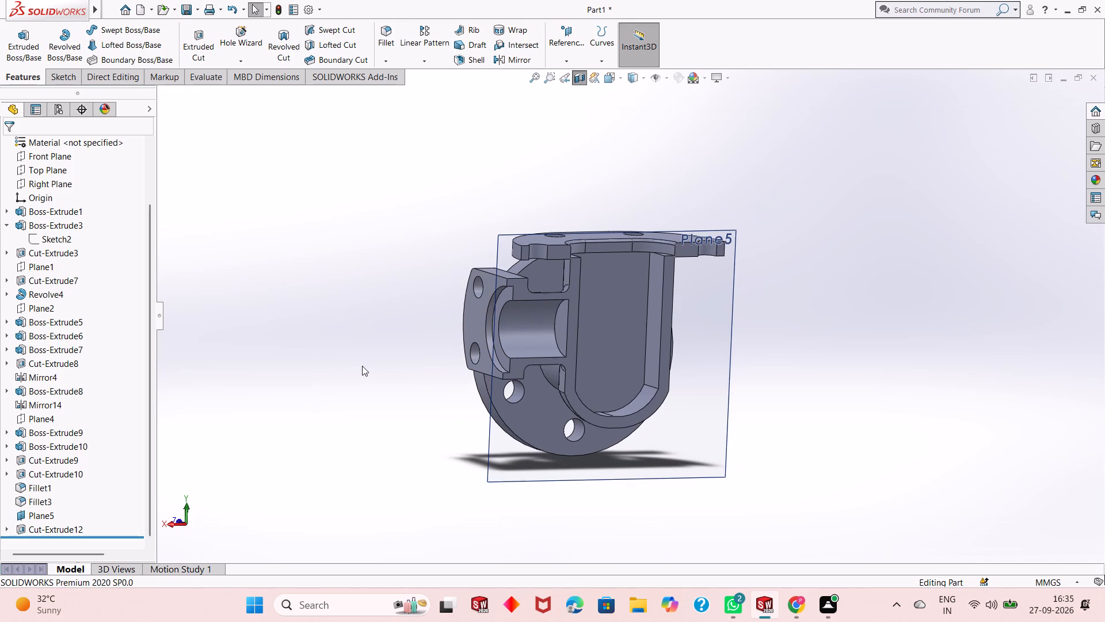
scroll(68, 469, "down", 3)
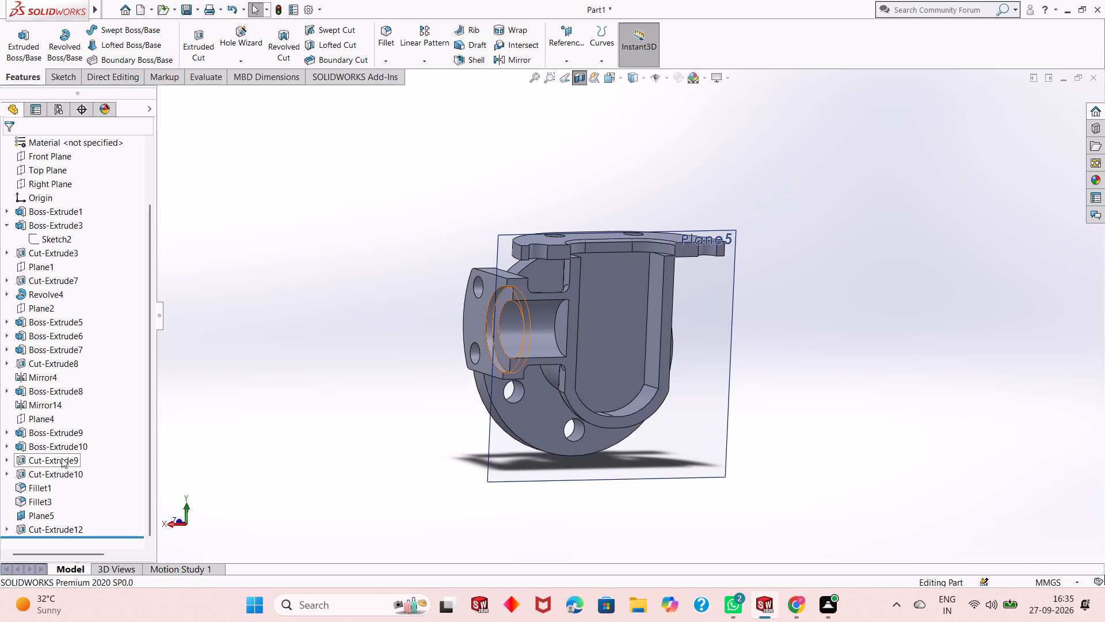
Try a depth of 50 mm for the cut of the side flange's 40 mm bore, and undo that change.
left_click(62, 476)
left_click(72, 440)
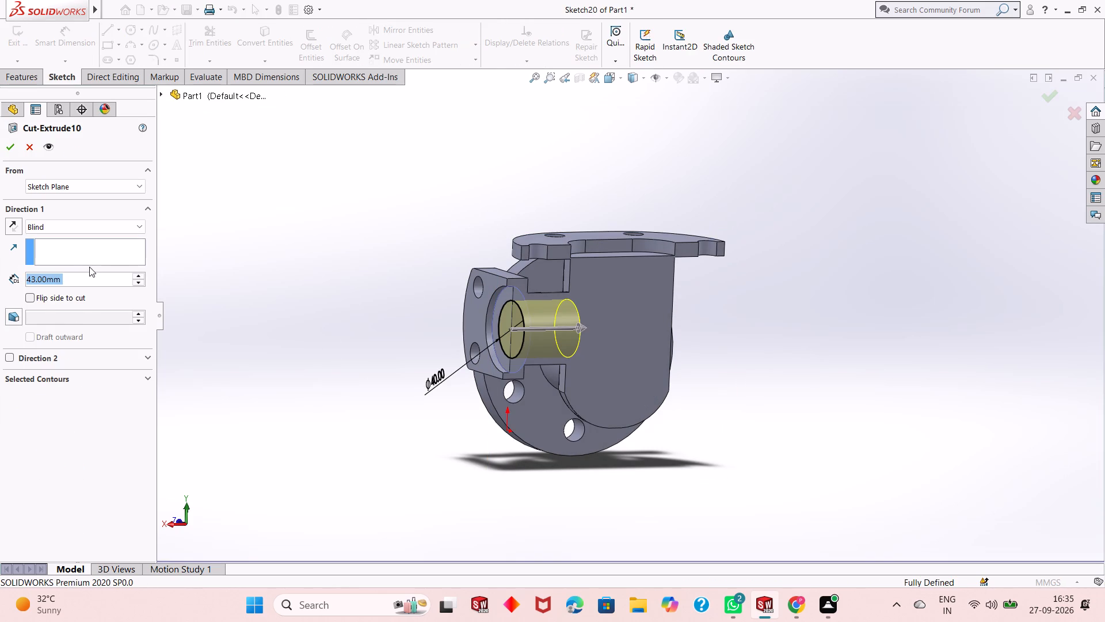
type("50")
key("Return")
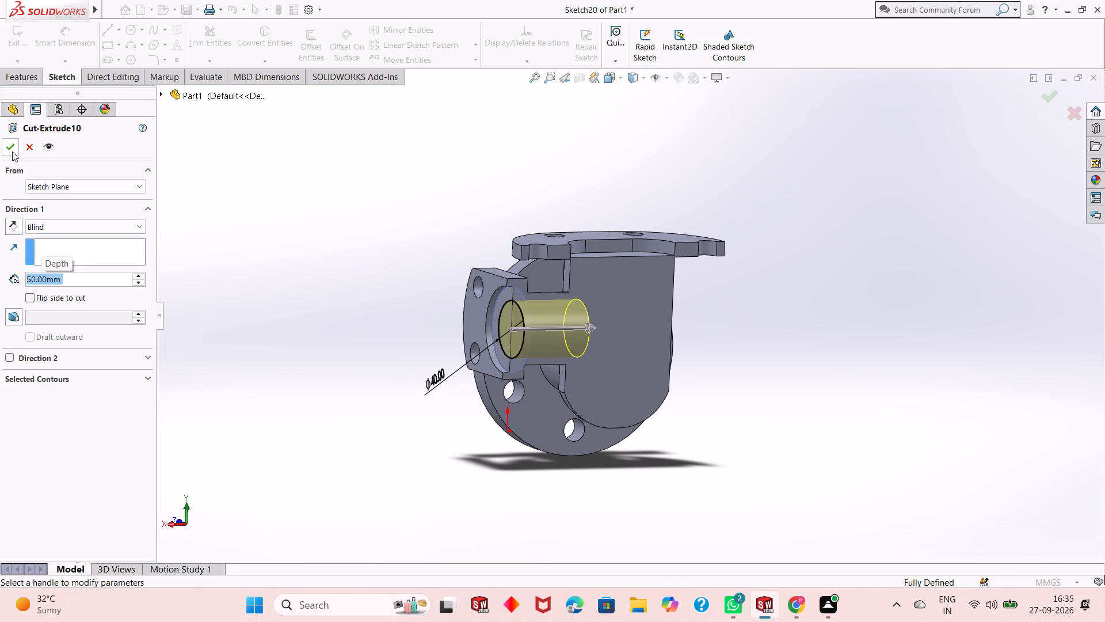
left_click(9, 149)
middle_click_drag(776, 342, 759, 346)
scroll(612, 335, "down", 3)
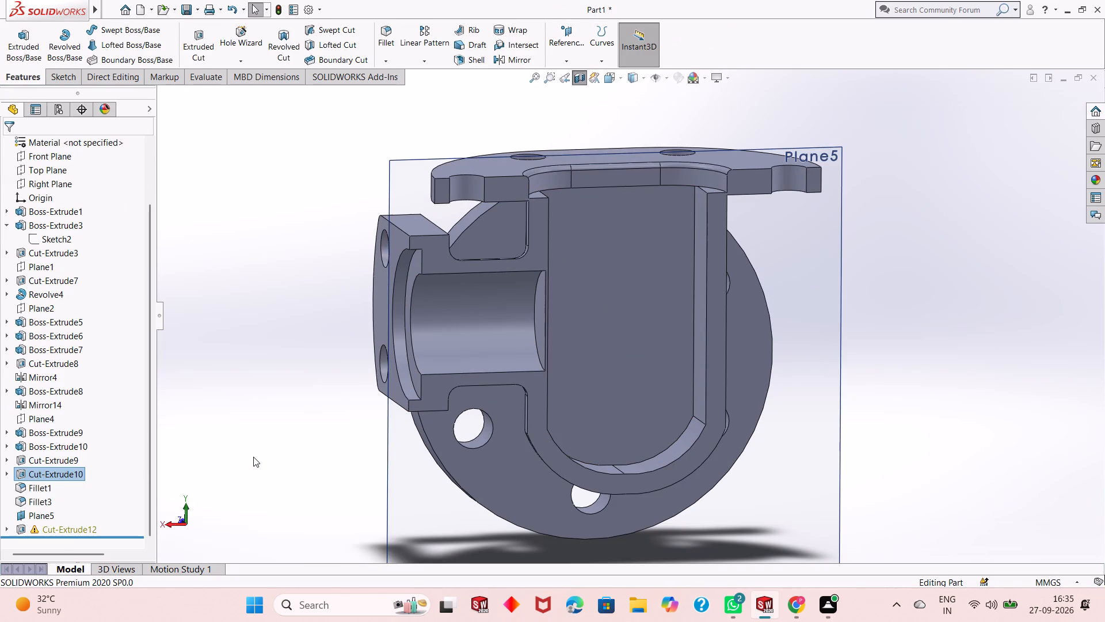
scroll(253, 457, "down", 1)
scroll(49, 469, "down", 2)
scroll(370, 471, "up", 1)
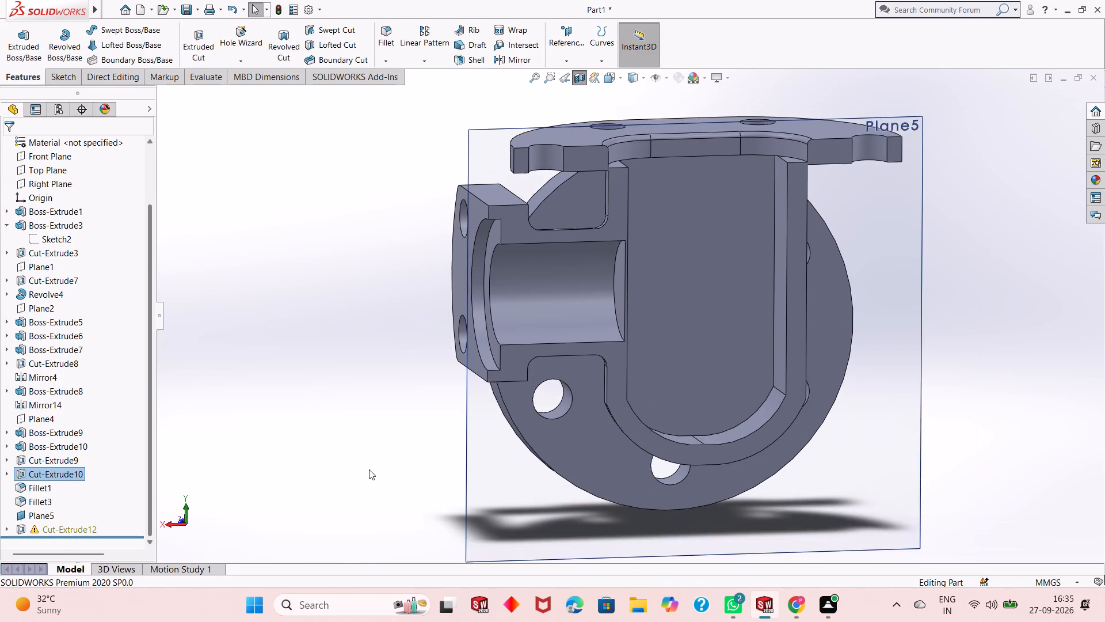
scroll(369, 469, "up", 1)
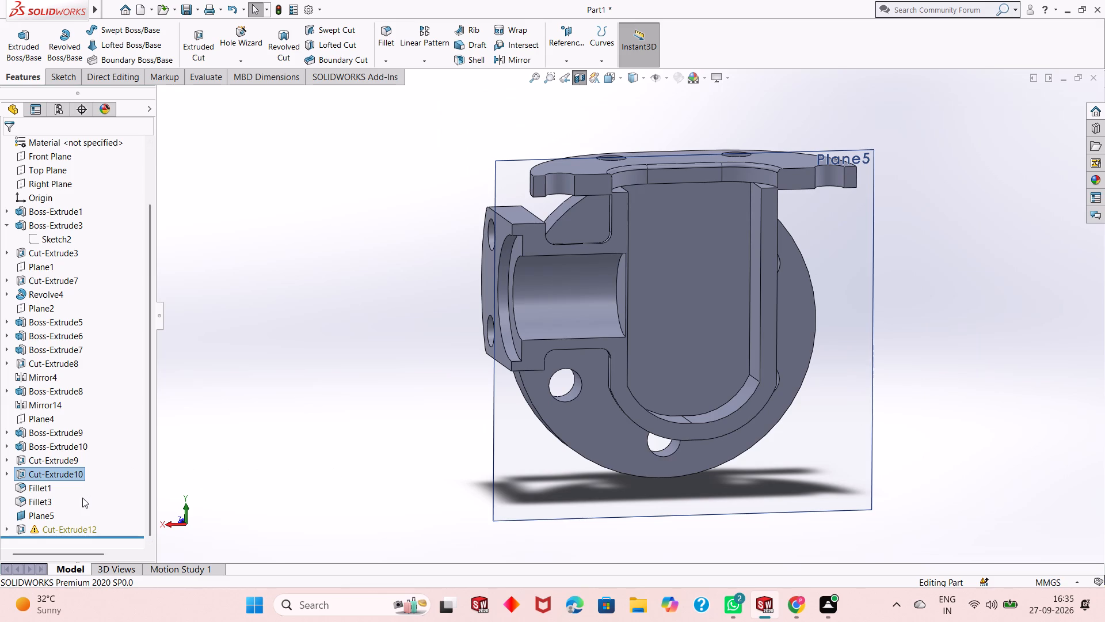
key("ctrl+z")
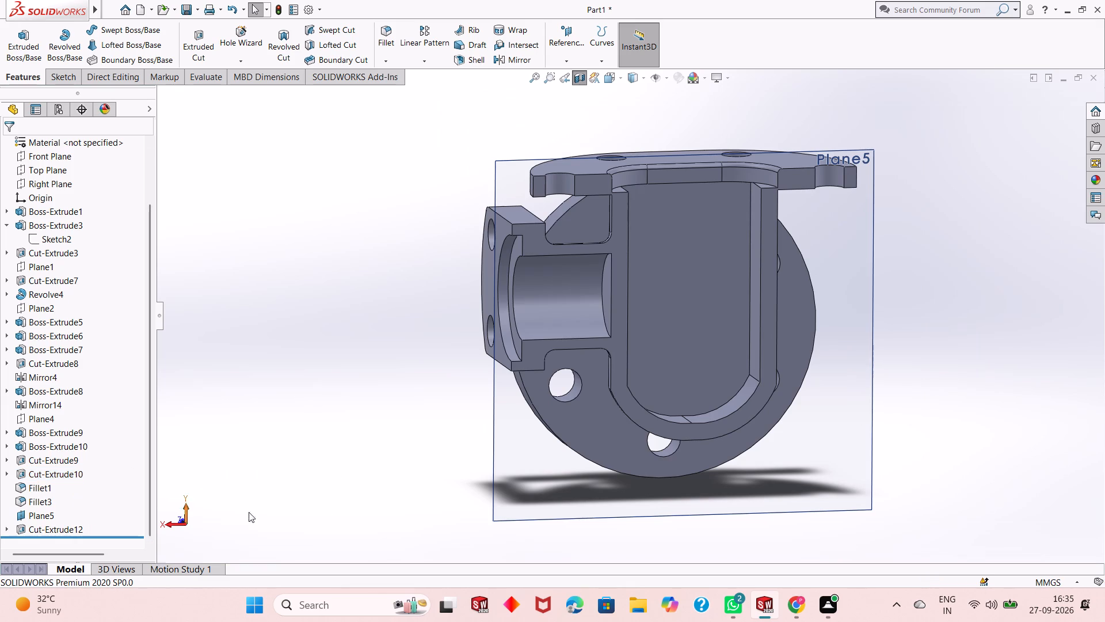
Turn off the section view to show the whole body.
scroll(681, 350, "up", 1)
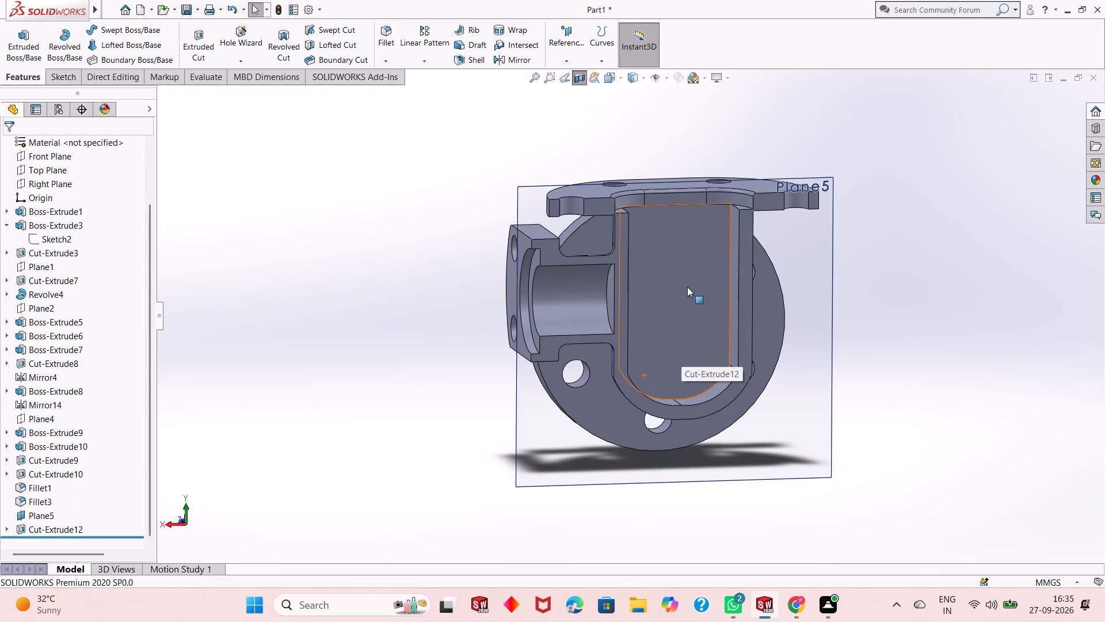
scroll(626, 294, "up", 1)
scroll(871, 288, "down", 1)
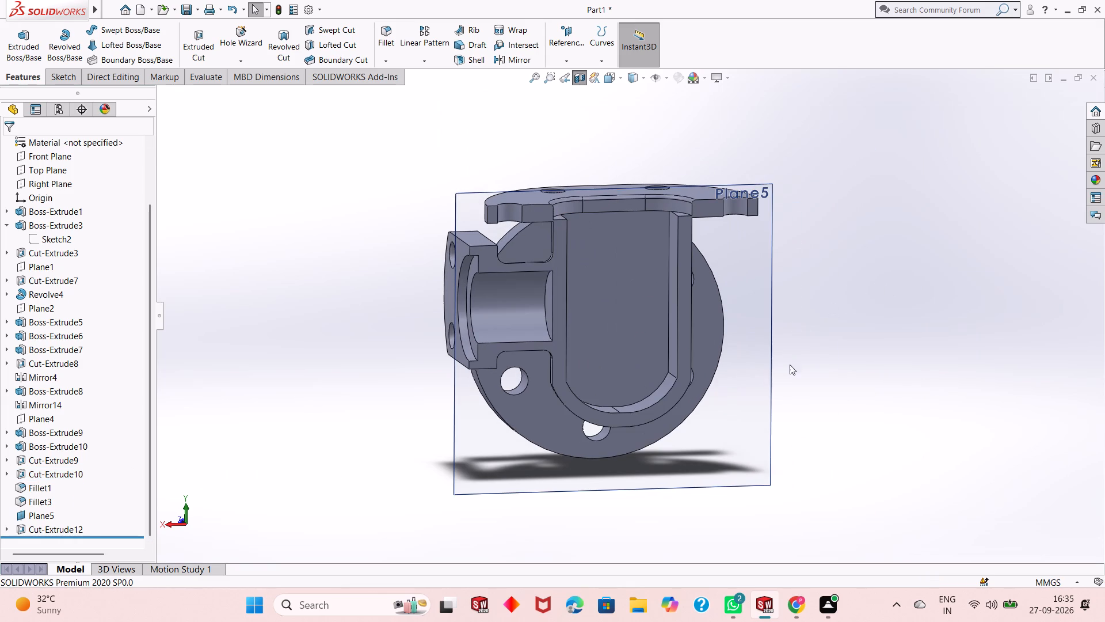
left_click(577, 76)
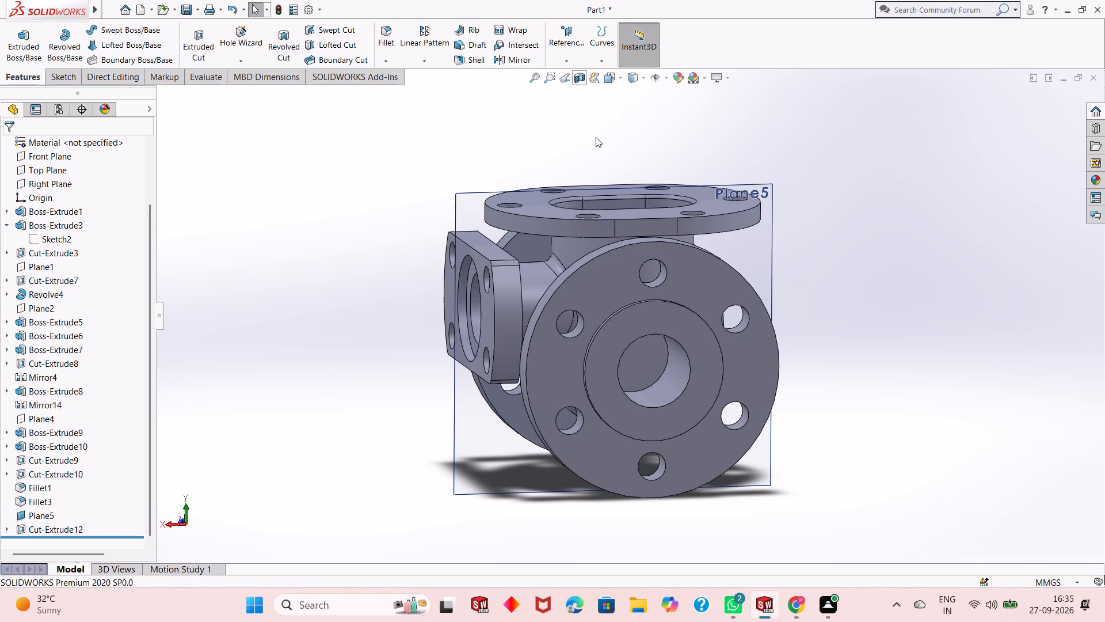
Hide reference plane Plane5.
scroll(630, 324, "up", 1)
middle_click_drag(632, 324, 765, 273)
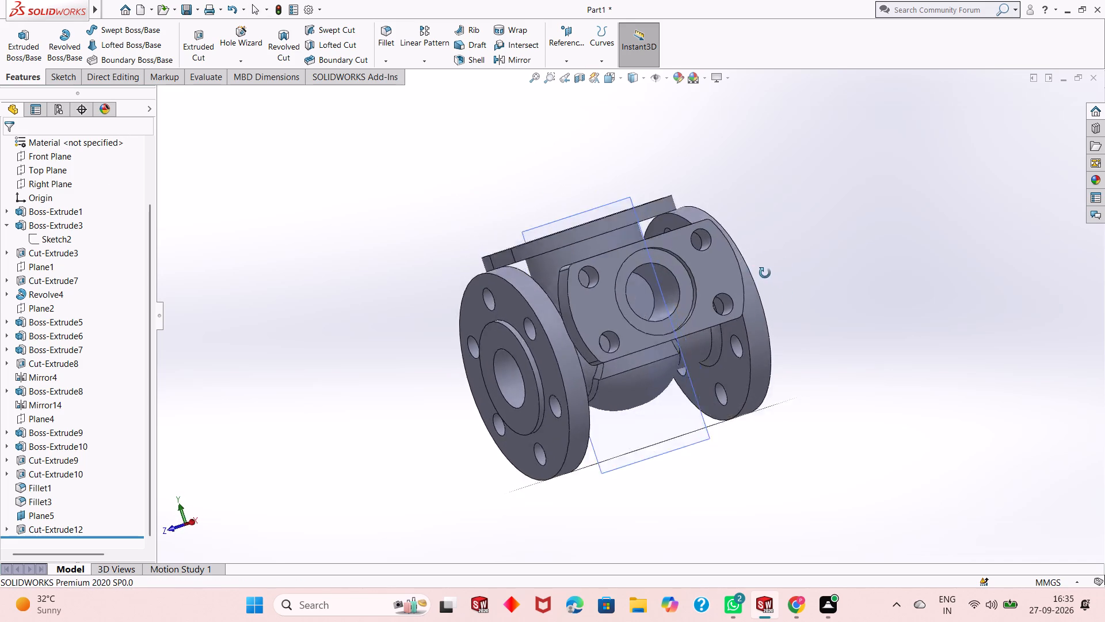
middle_click_drag(765, 273, 692, 311)
right_click(634, 440)
left_click(679, 422)
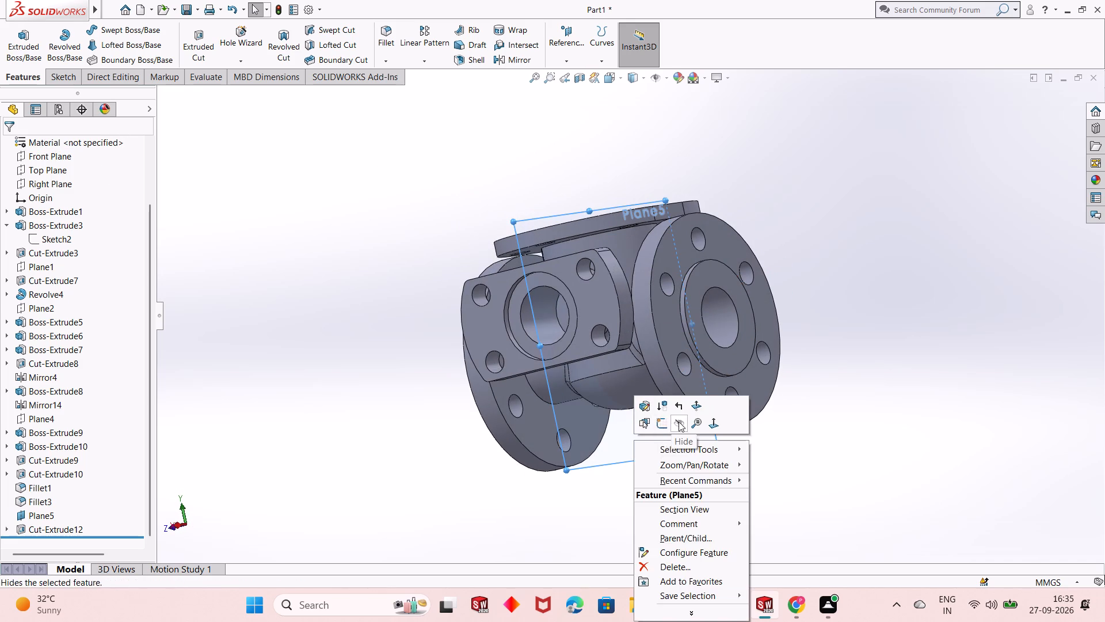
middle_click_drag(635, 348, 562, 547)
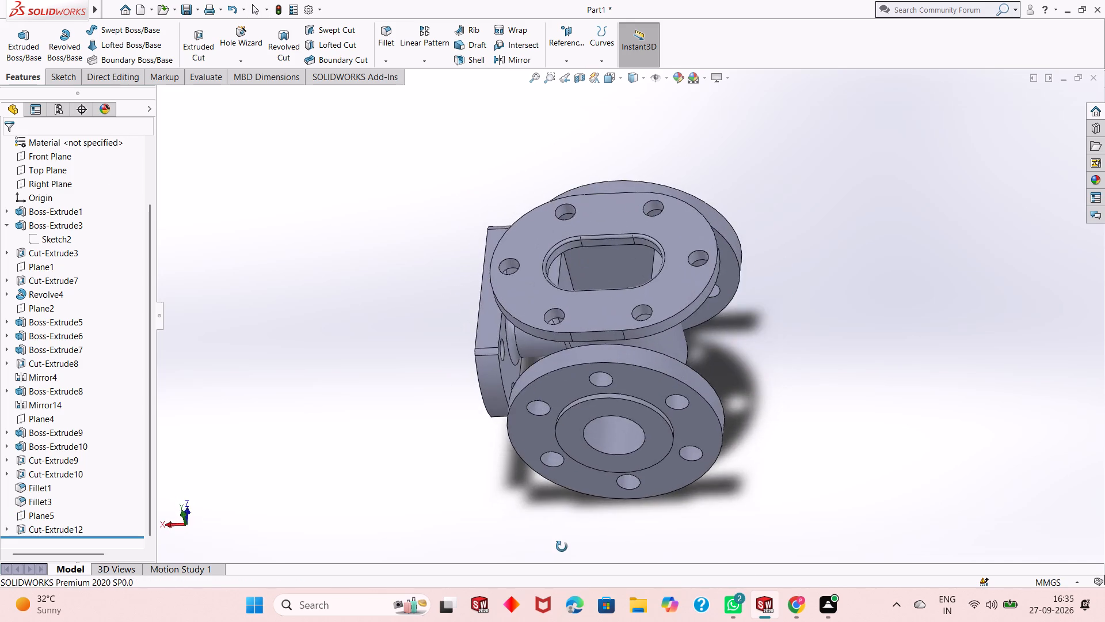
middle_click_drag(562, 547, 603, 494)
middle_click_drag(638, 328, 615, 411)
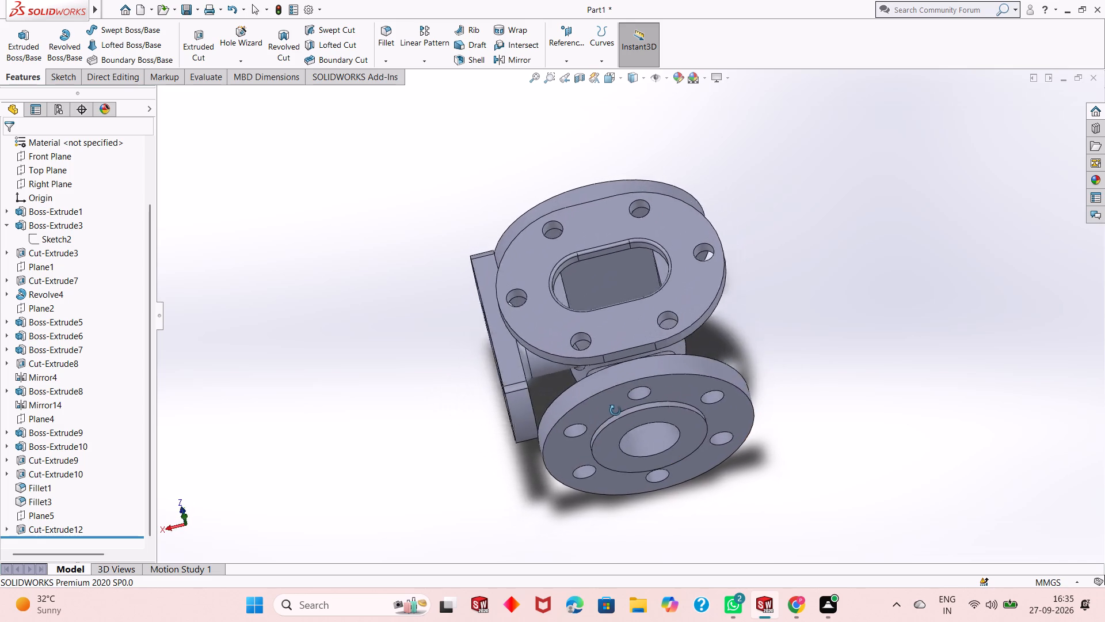
Examine the flanges and the cavity inside the top flange's slotted opening from several angles.
middle_click_drag(615, 411, 630, 319)
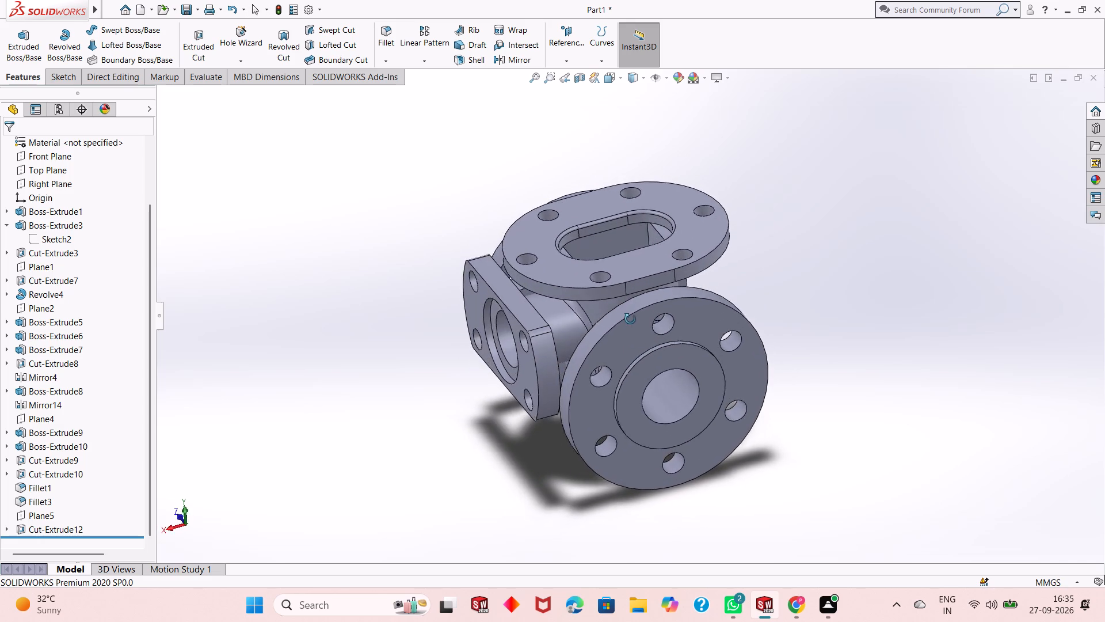
middle_click_drag(630, 319, 654, 478)
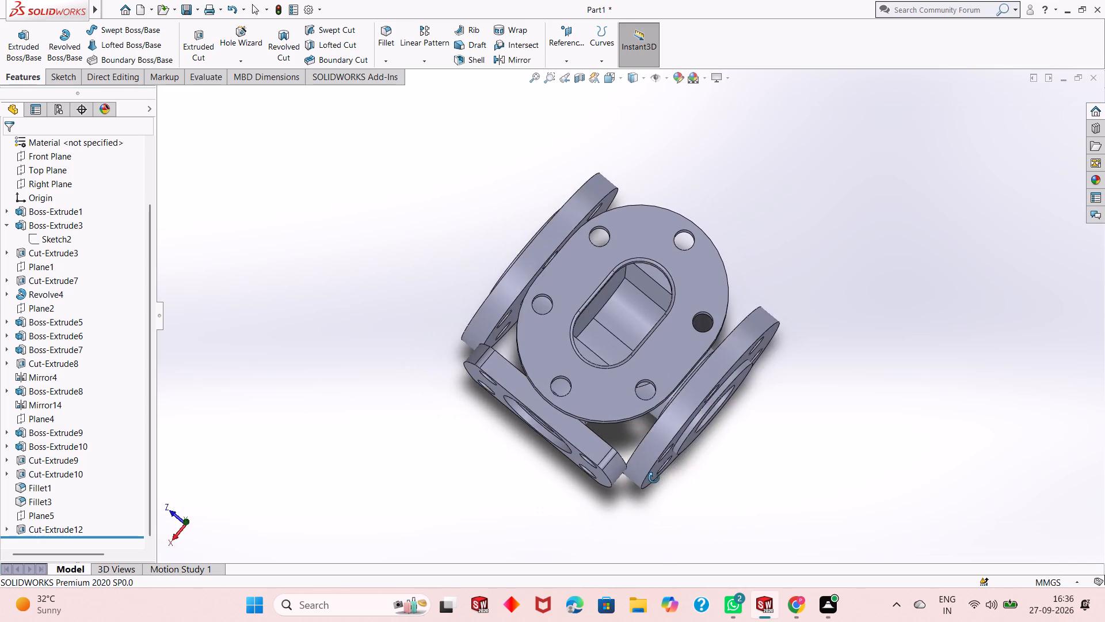
middle_click_drag(654, 478, 650, 289)
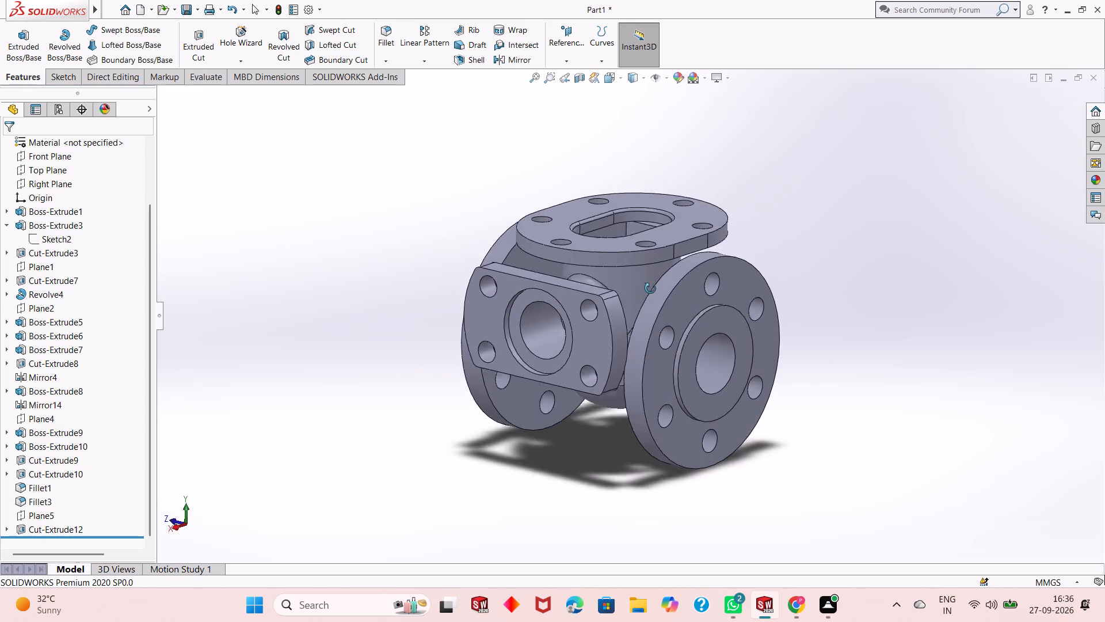
middle_click_drag(650, 289, 669, 184)
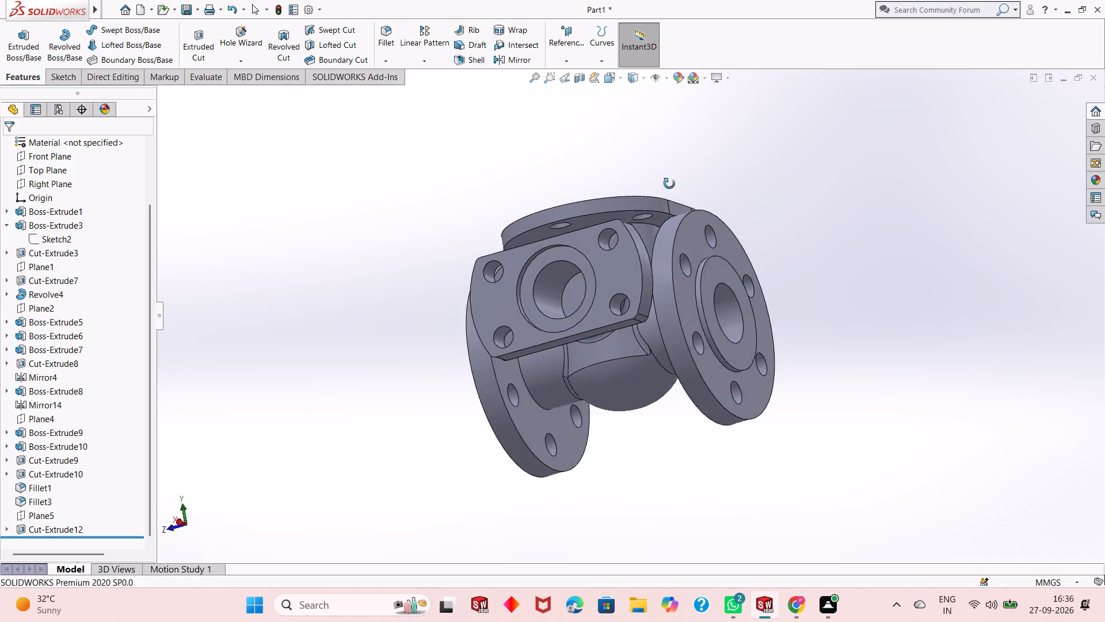
middle_click_drag(669, 184, 616, 370)
middle_click_drag(624, 292, 645, 407)
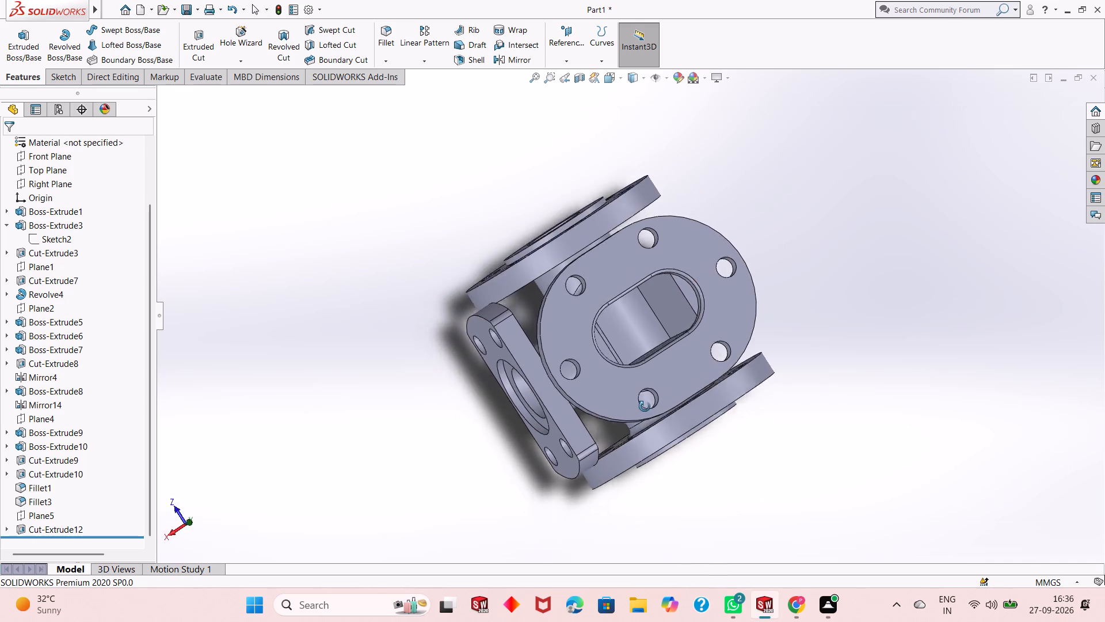
middle_click_drag(645, 407, 585, 435)
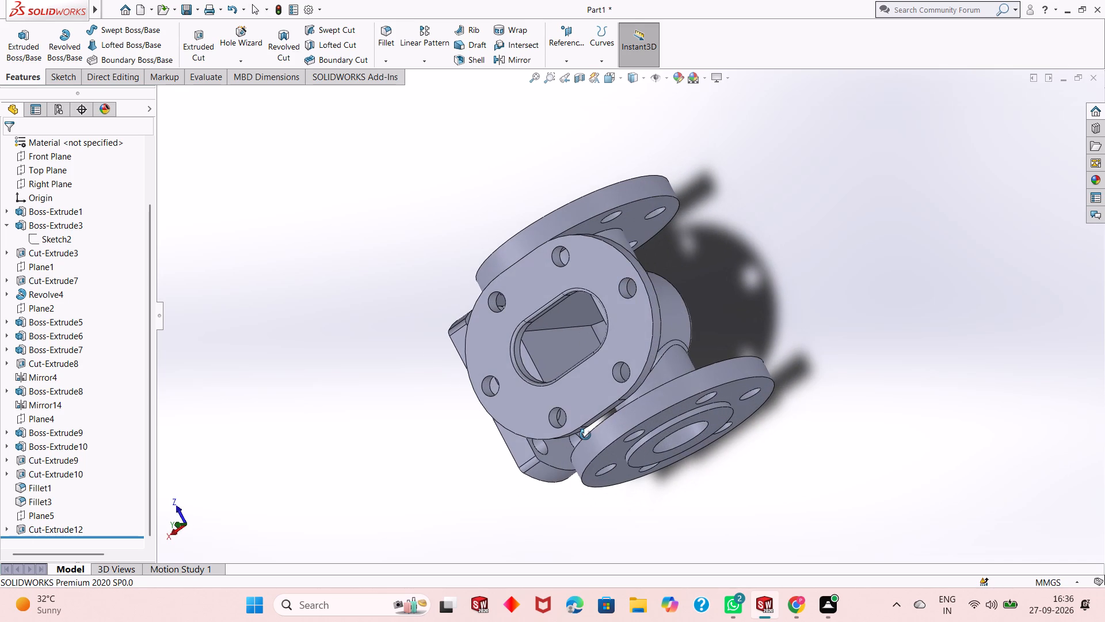
middle_click_drag(585, 435, 625, 416)
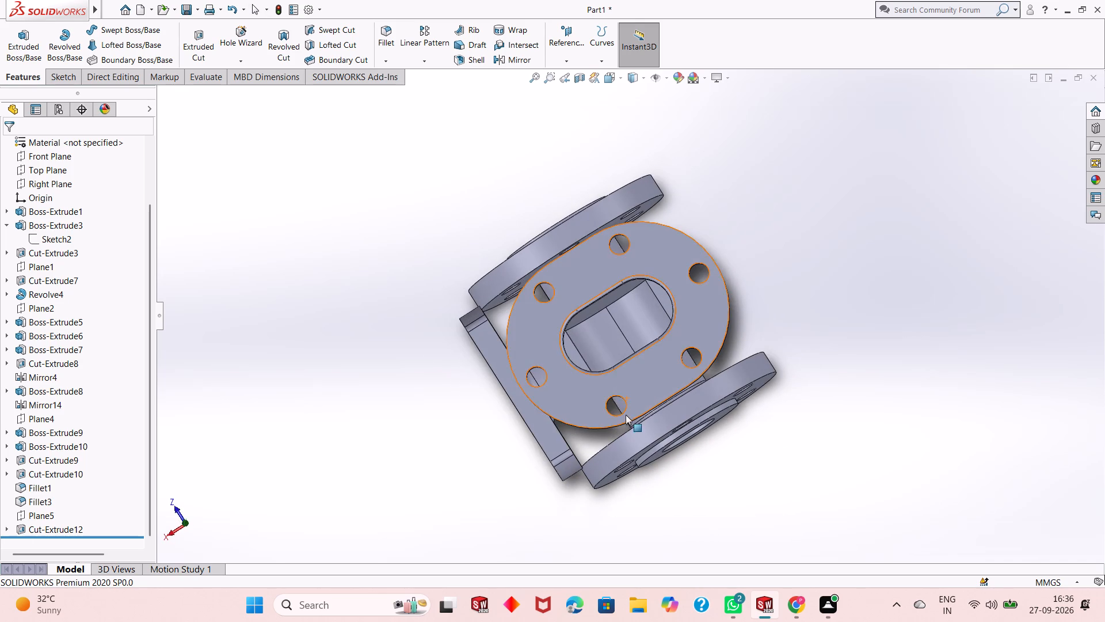
middle_click_drag(778, 405, 786, 336)
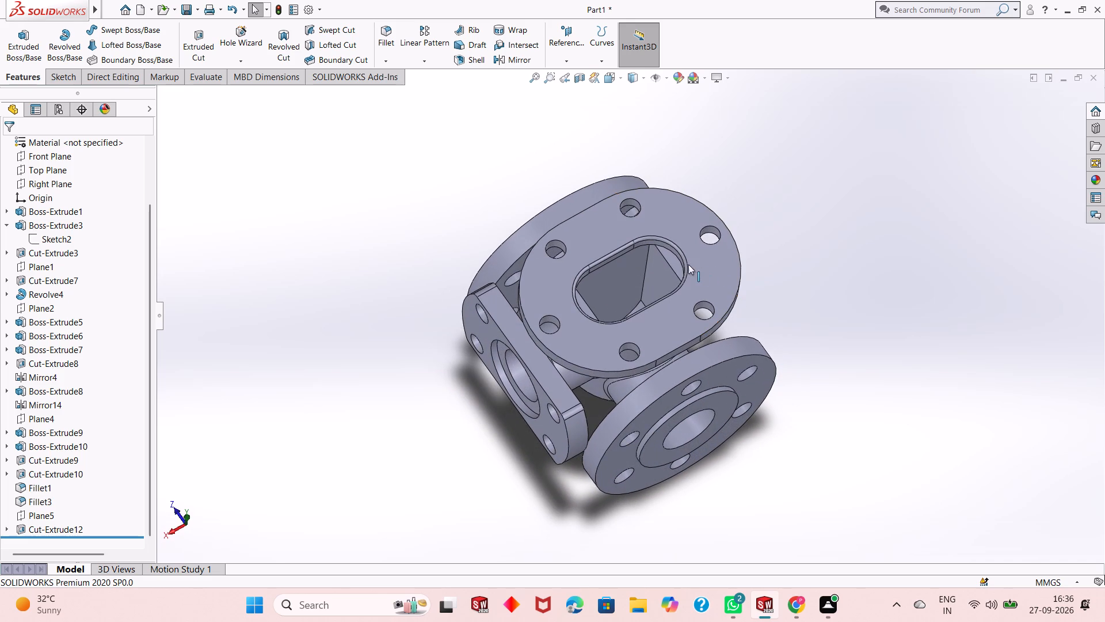
left_click(676, 259)
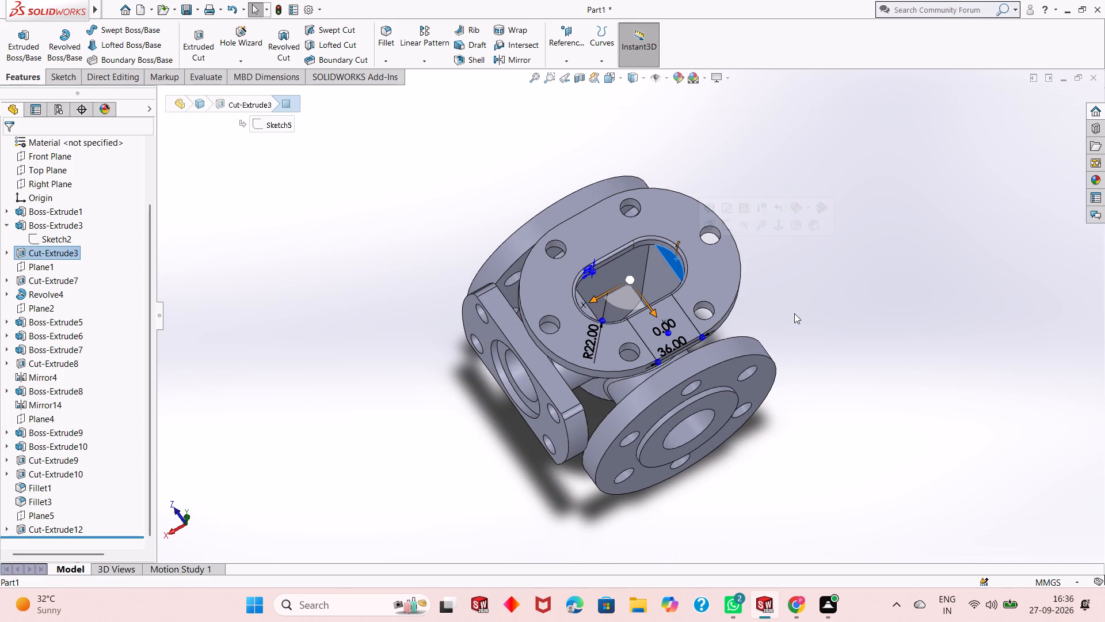
key("Escape")
Delete the small ledge face and its adjoining flat wall face inside the cavity, at the end away from the four-hole flange.
scroll(670, 266, "down", 1)
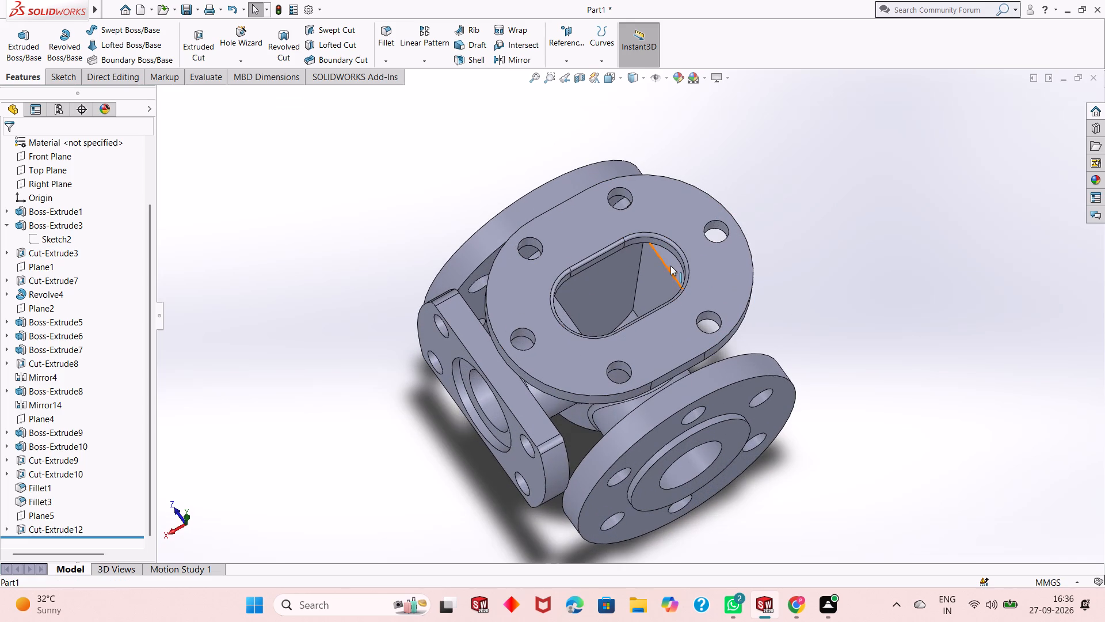
left_click(101, 78)
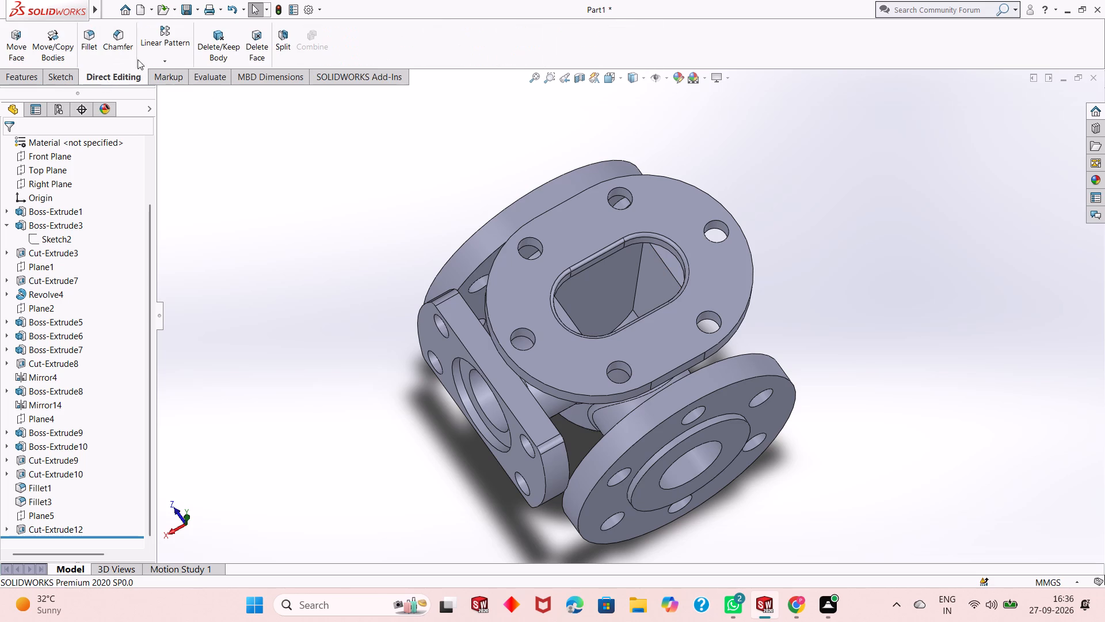
left_click(250, 41)
left_click(668, 258)
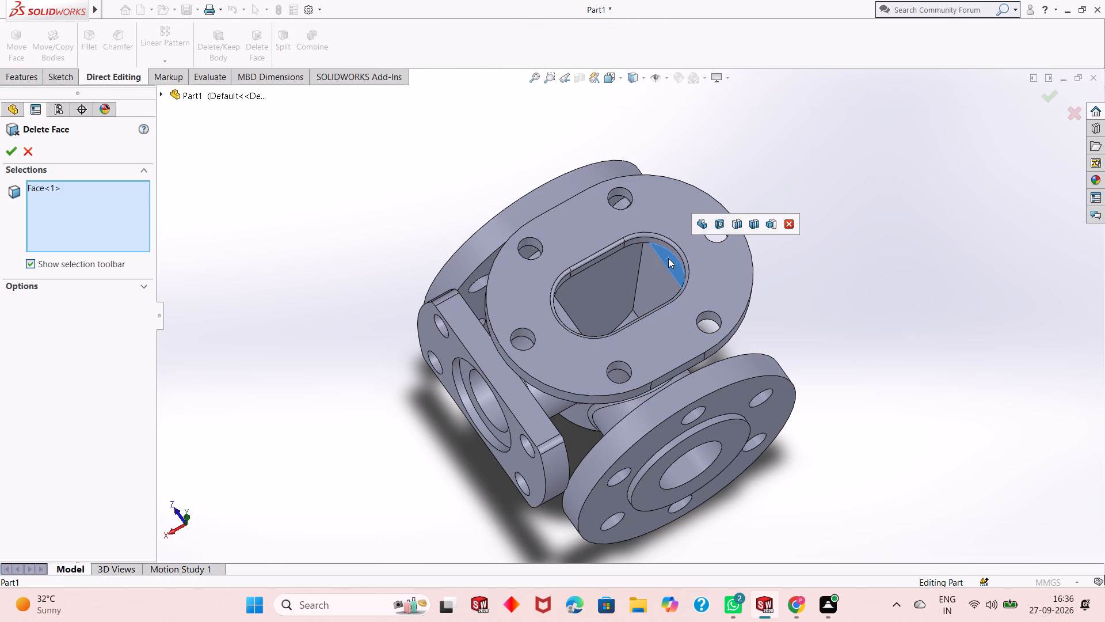
left_click(651, 275)
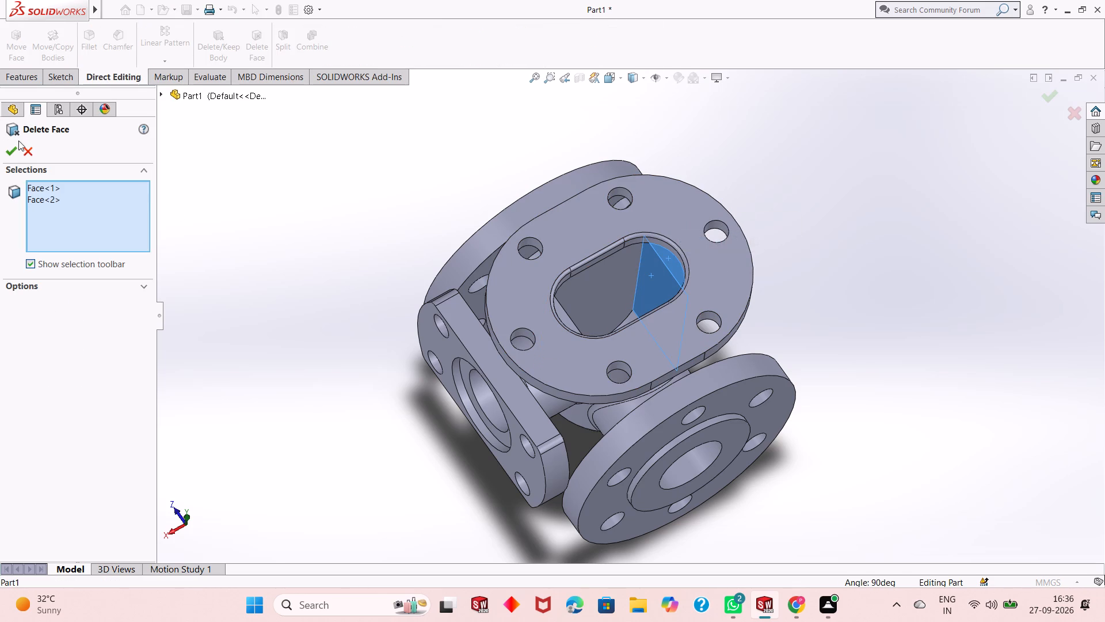
left_click(10, 150)
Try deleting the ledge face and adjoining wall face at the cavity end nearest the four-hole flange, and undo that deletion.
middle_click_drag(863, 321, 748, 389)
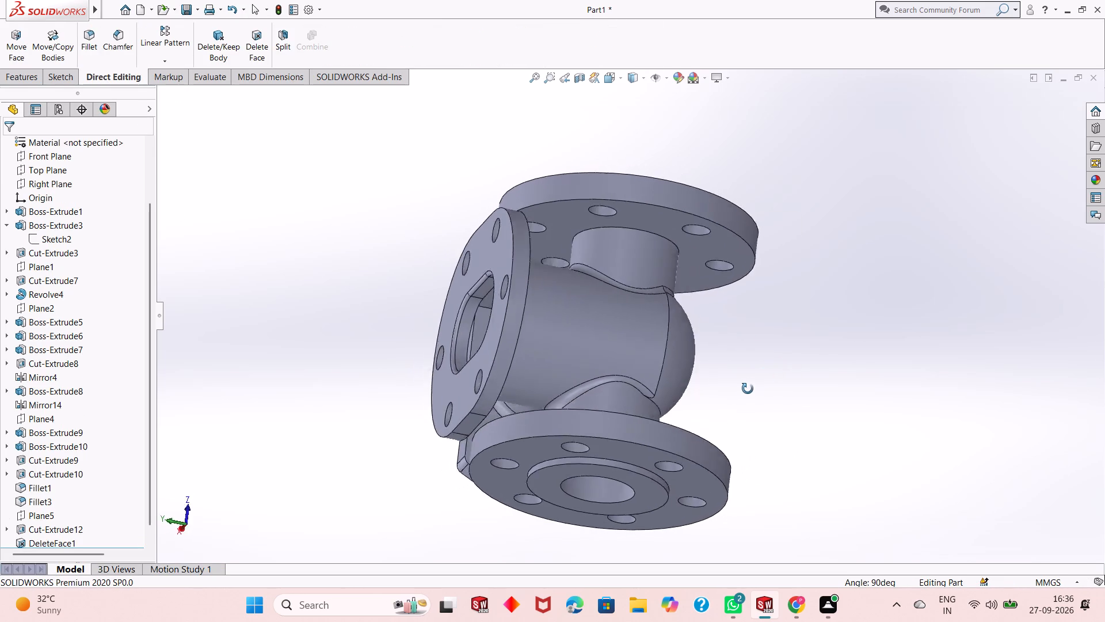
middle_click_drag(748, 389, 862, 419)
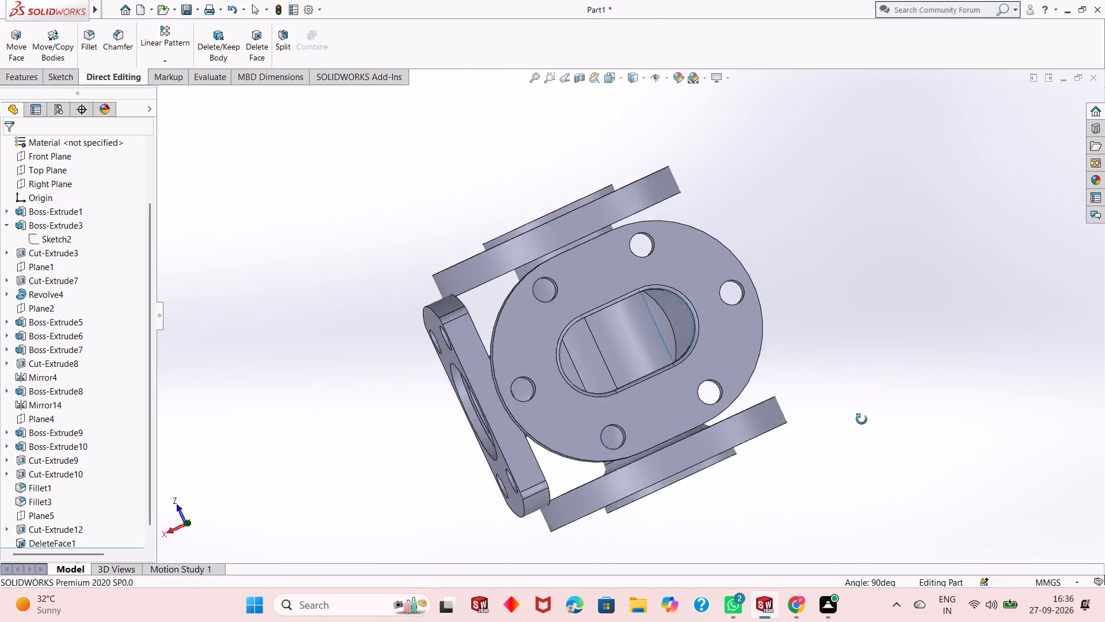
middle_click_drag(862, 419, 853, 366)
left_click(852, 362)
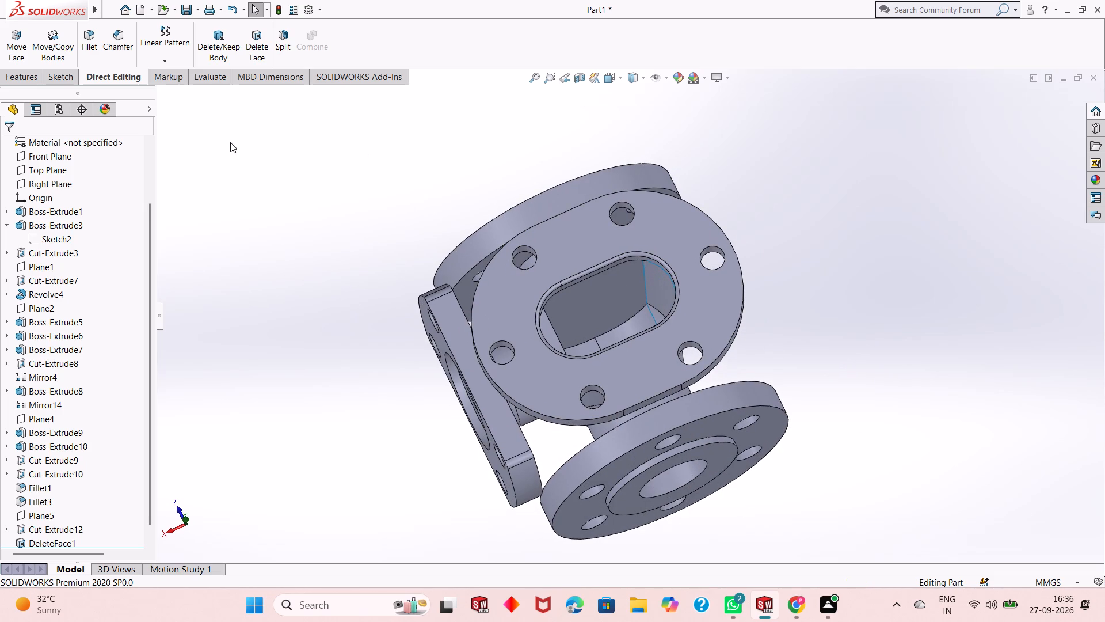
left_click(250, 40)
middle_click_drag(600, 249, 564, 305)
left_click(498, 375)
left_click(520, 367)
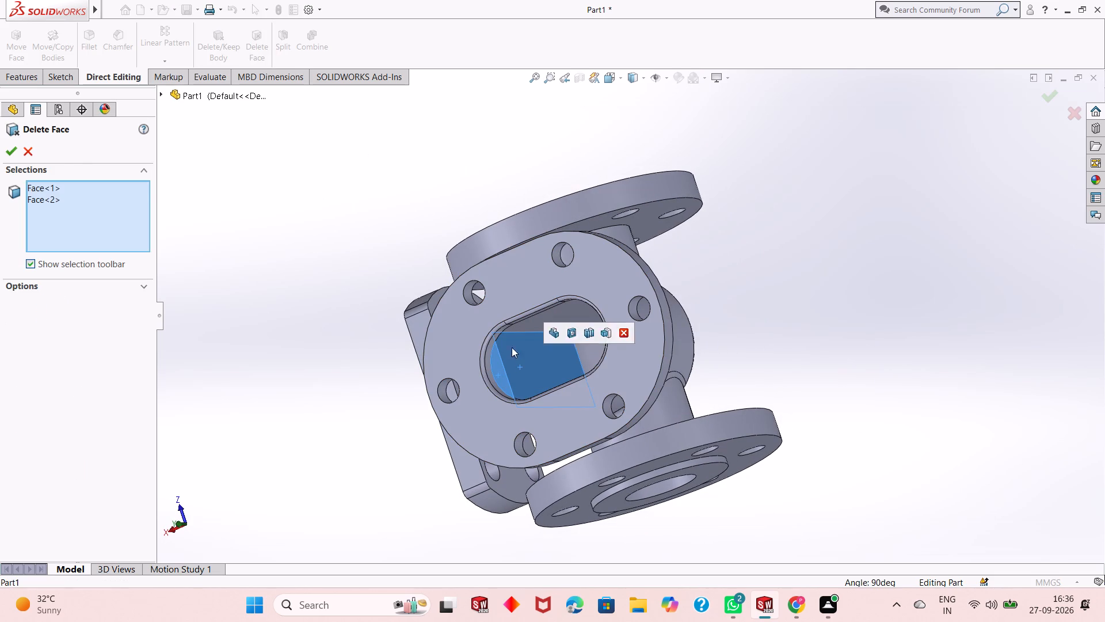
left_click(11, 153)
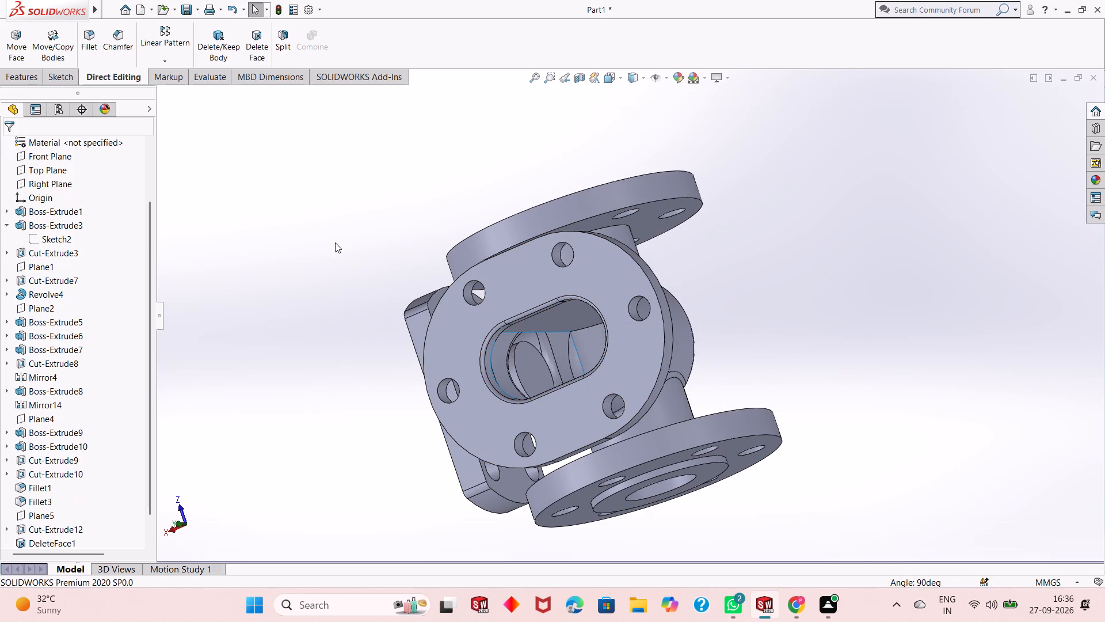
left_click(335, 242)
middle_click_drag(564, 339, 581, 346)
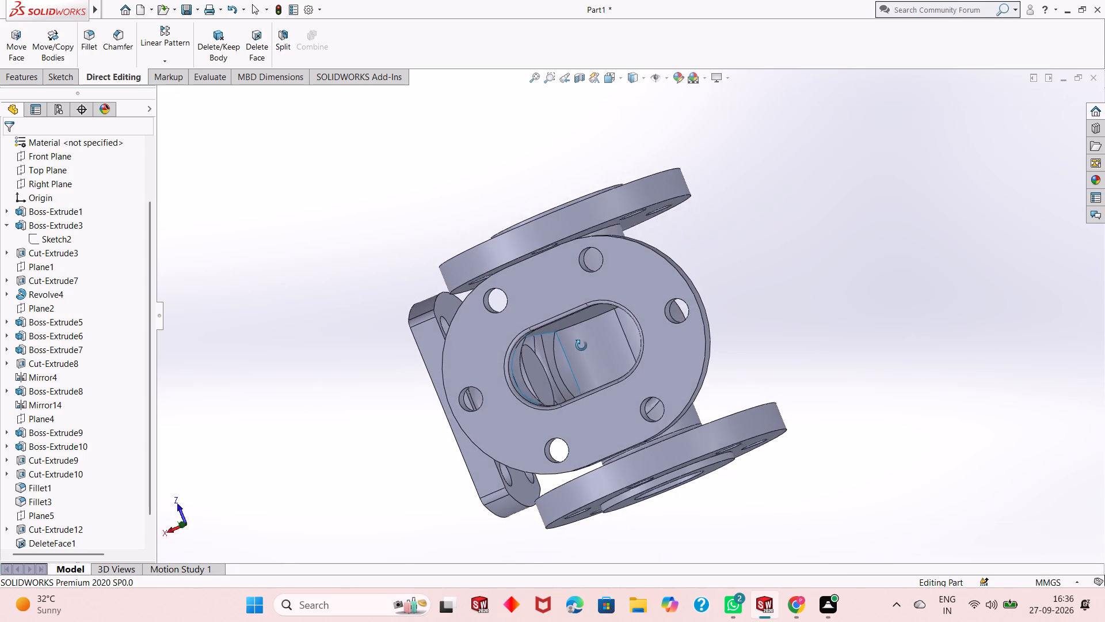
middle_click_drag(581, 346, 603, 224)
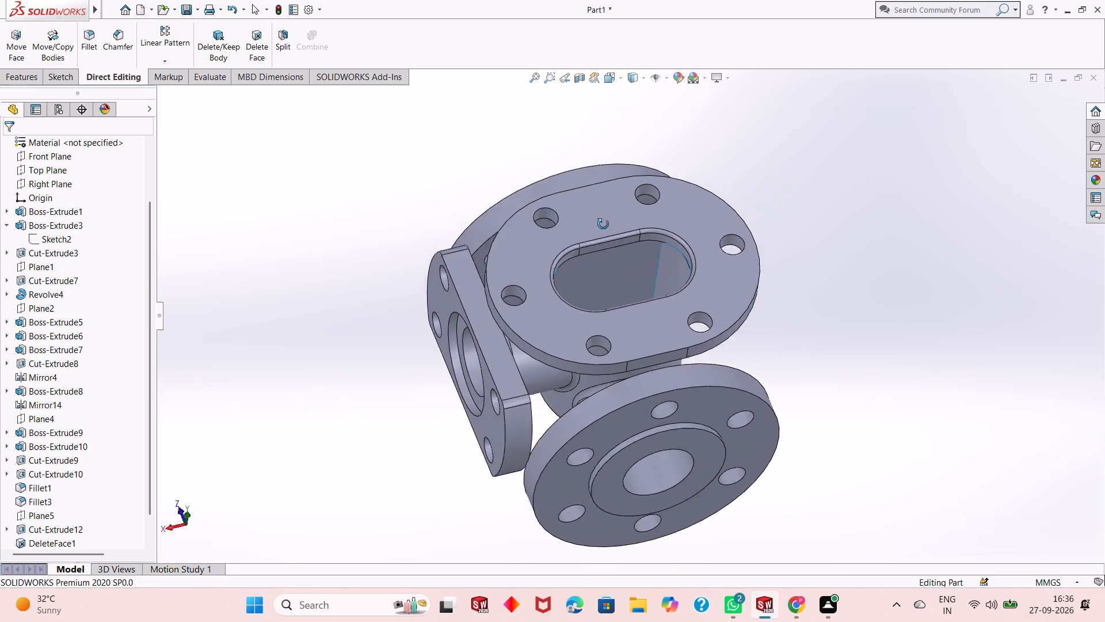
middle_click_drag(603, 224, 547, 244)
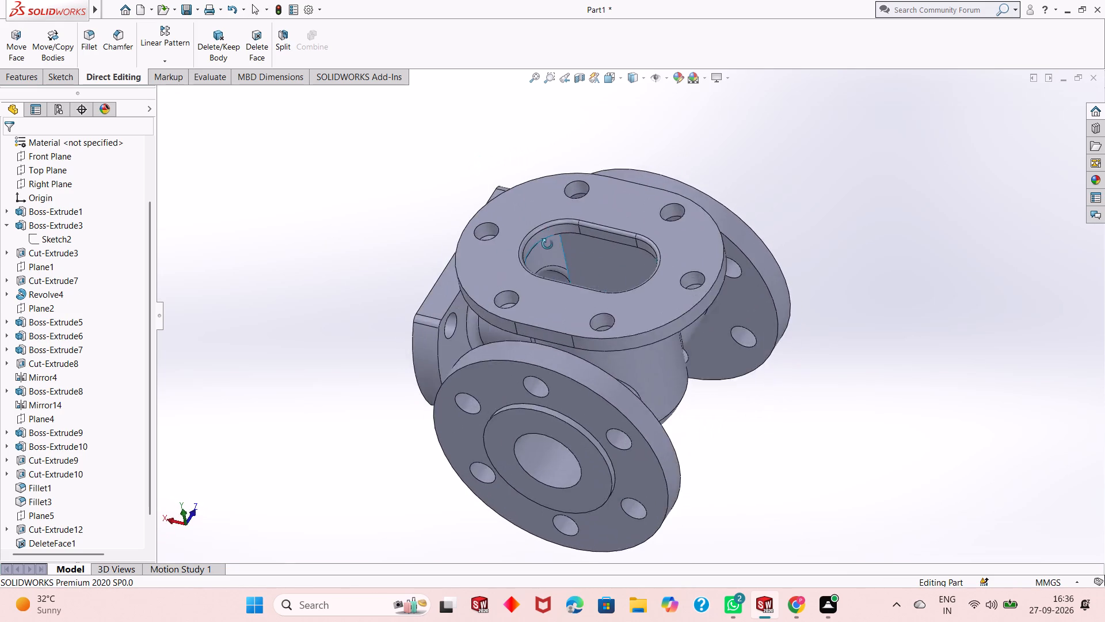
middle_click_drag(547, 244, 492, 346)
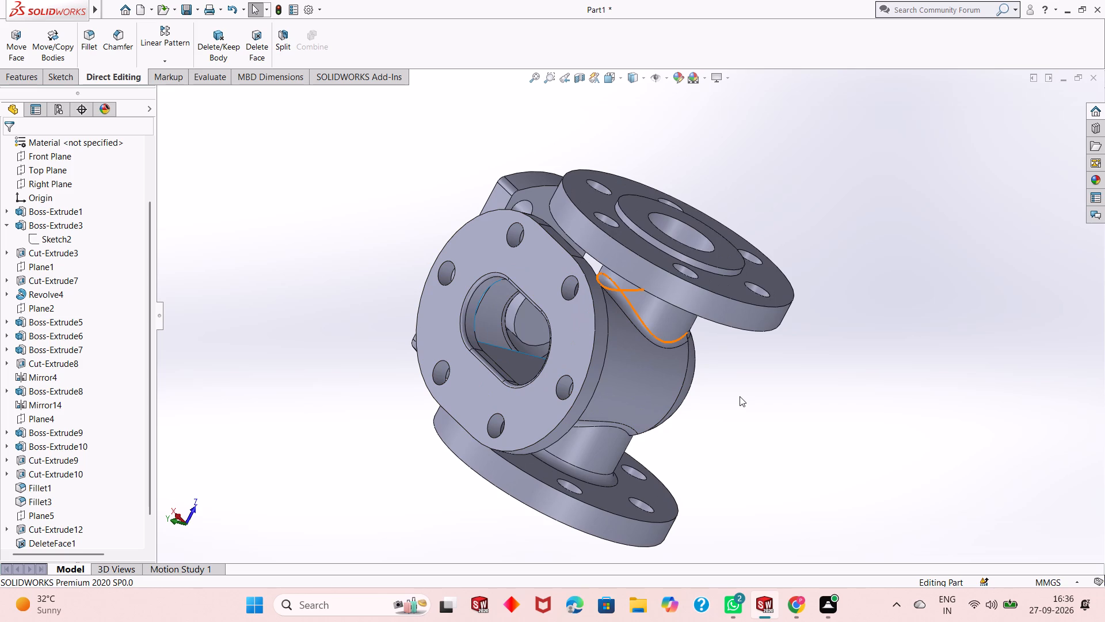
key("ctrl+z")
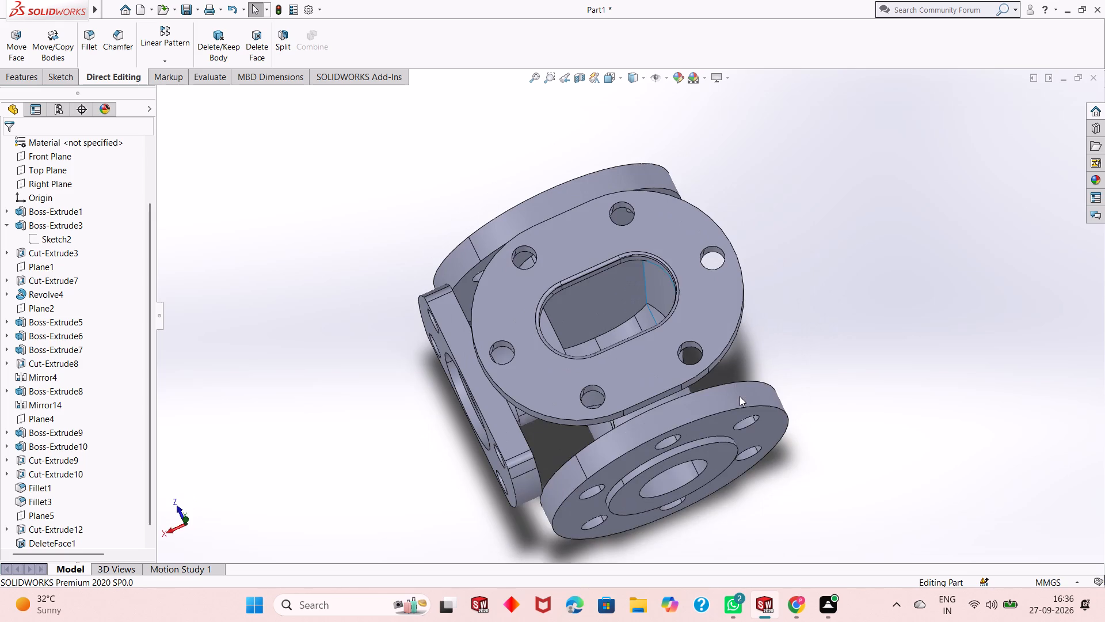
Examine the cavity walls through the top flange opening and the surrounding flanges from several angles.
middle_click_drag(759, 396, 741, 304)
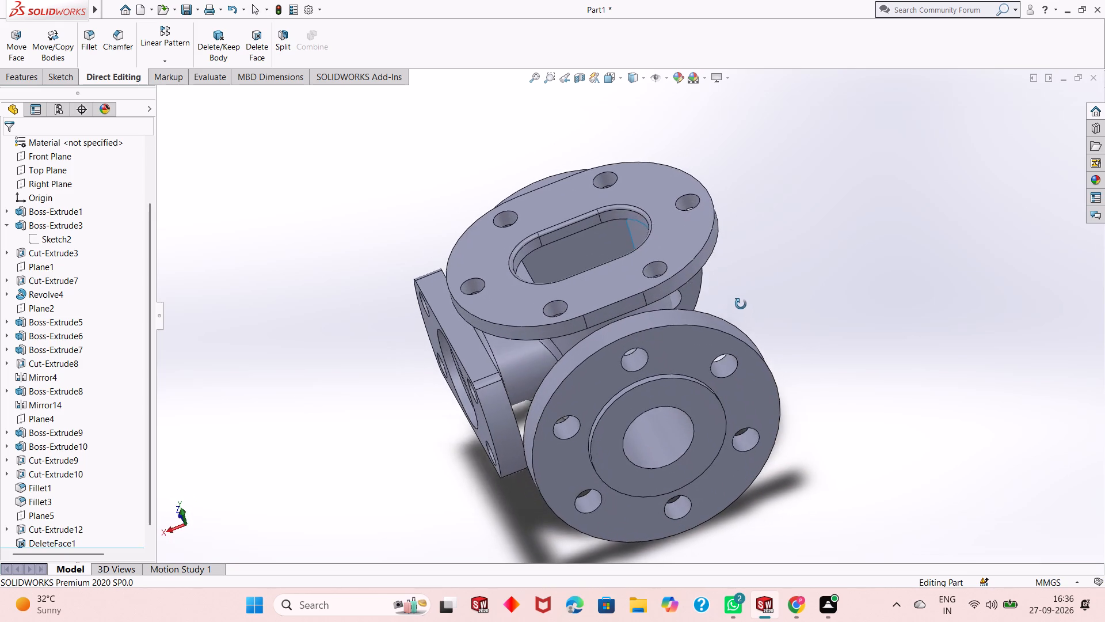
middle_click_drag(741, 304, 755, 426)
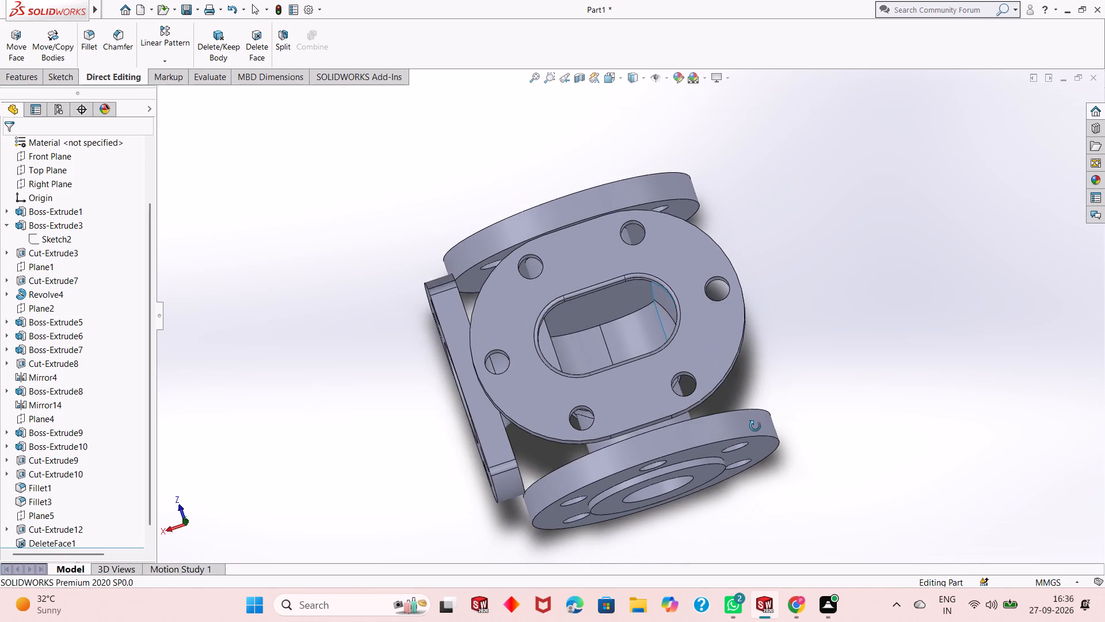
middle_click_drag(755, 426, 712, 431)
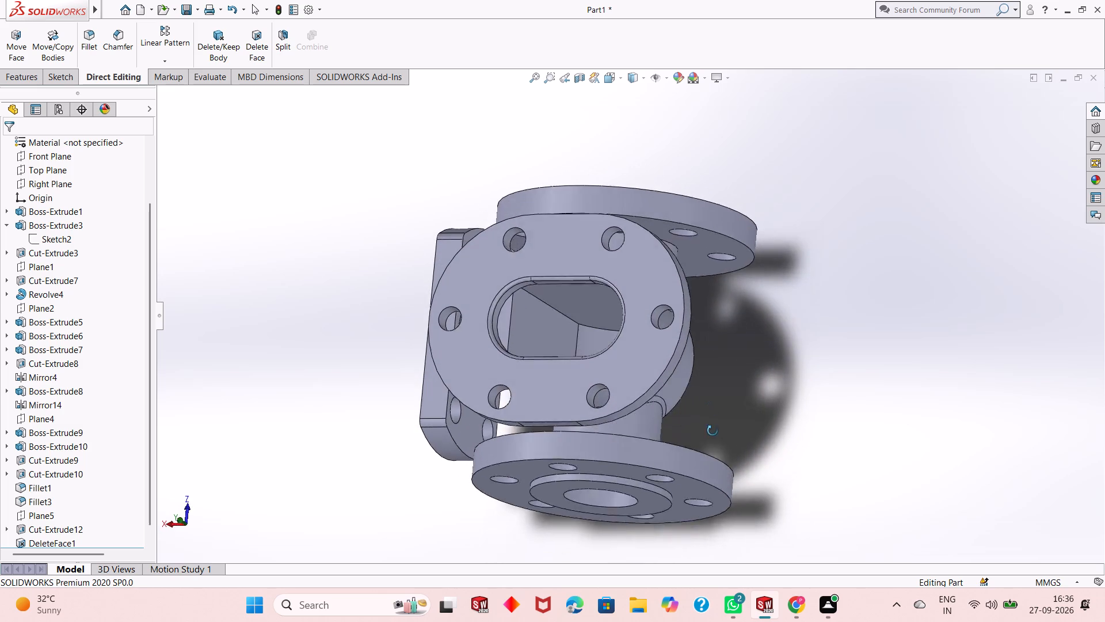
middle_click_drag(712, 431, 784, 416)
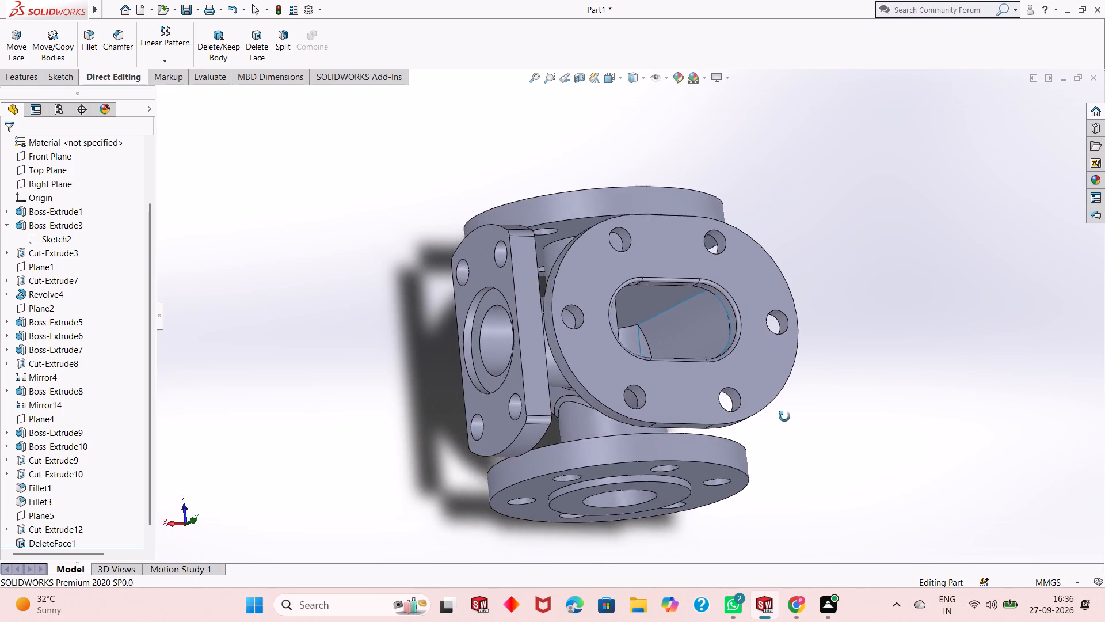
middle_click_drag(784, 416, 763, 370)
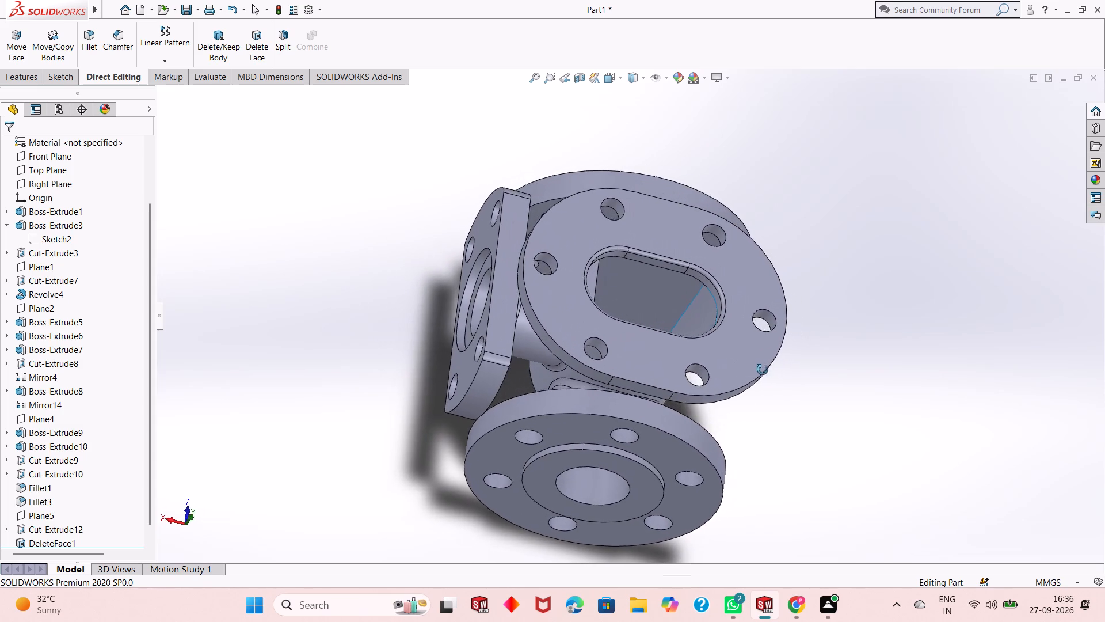
middle_click_drag(763, 370, 714, 232)
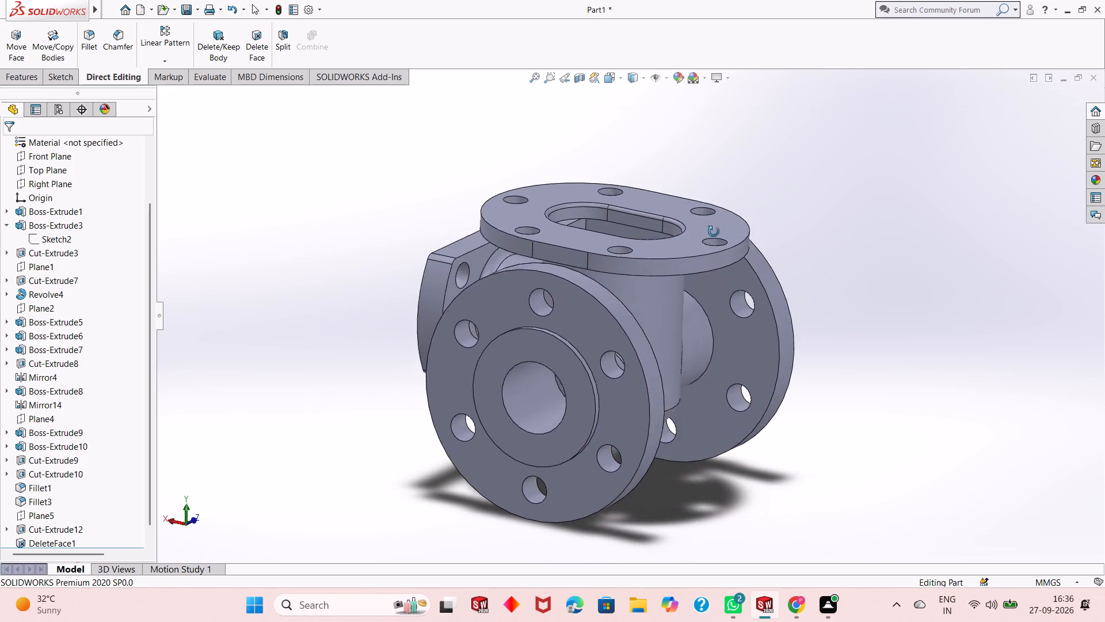
middle_click_drag(714, 232, 793, 275)
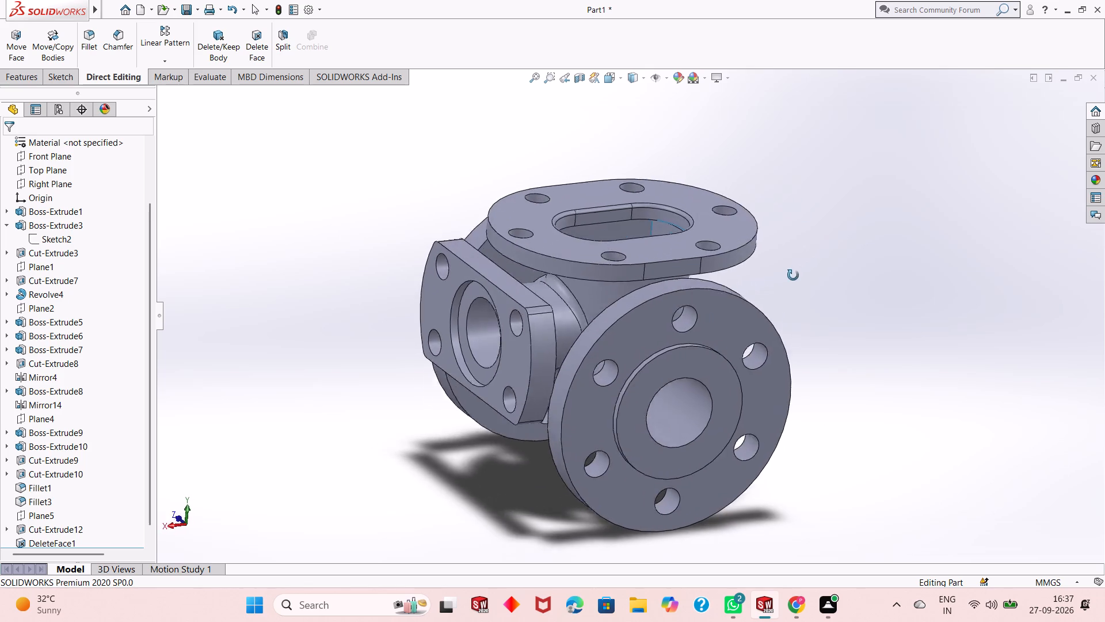
middle_click_drag(793, 275, 739, 450)
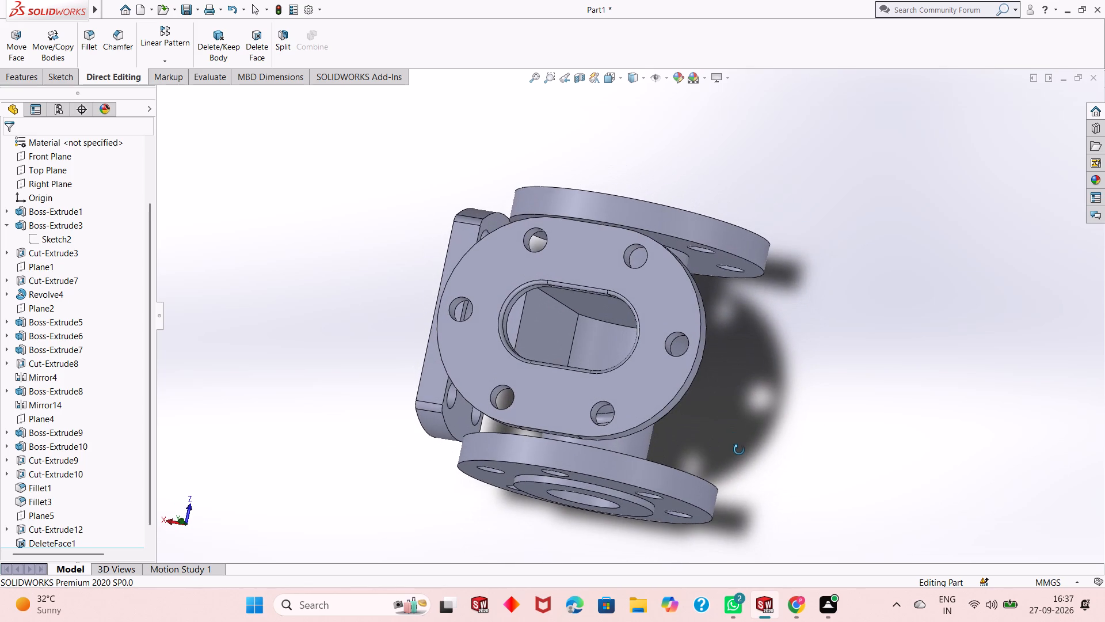
middle_click_drag(739, 450, 748, 344)
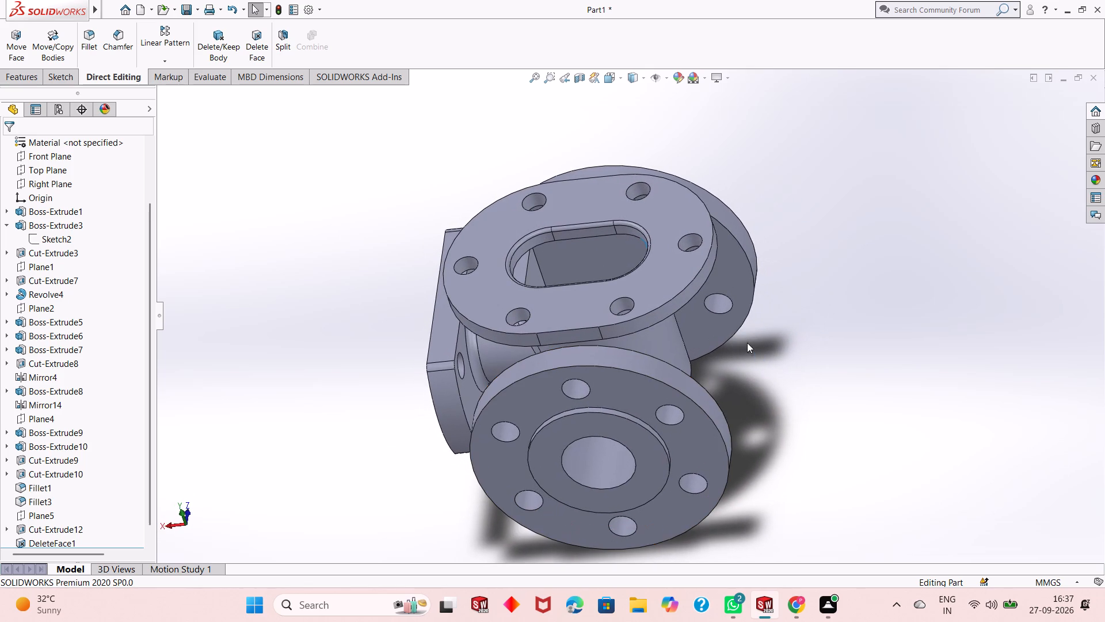
middle_click_drag(744, 362, 754, 322)
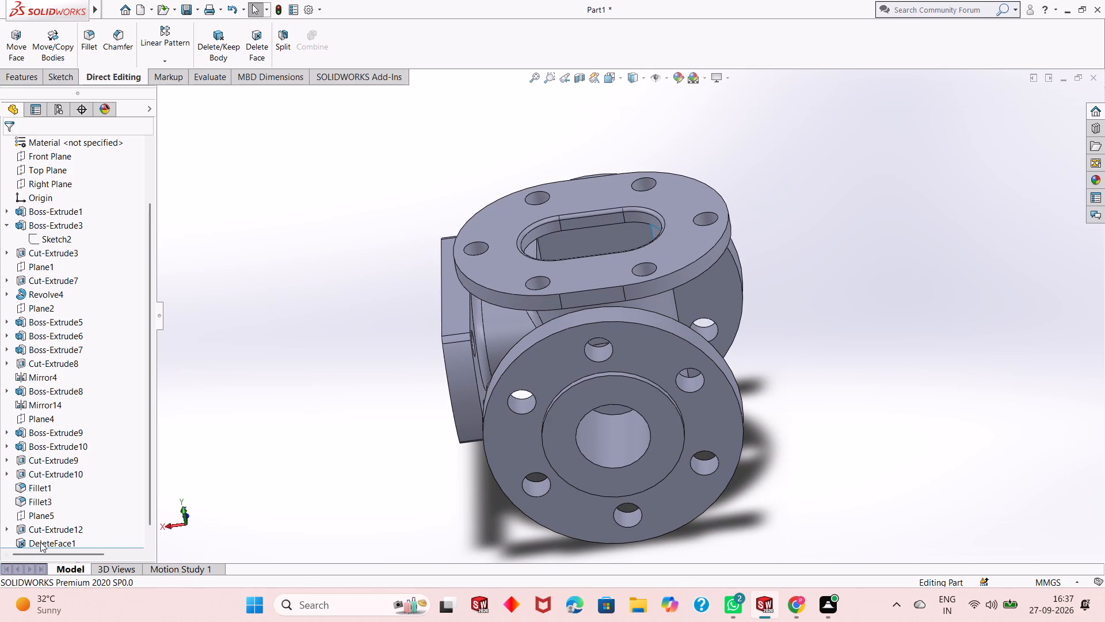
Set the extrusion depth of the round neck behind the four-hole flange to 50 mm.
scroll(92, 472, "down", 3)
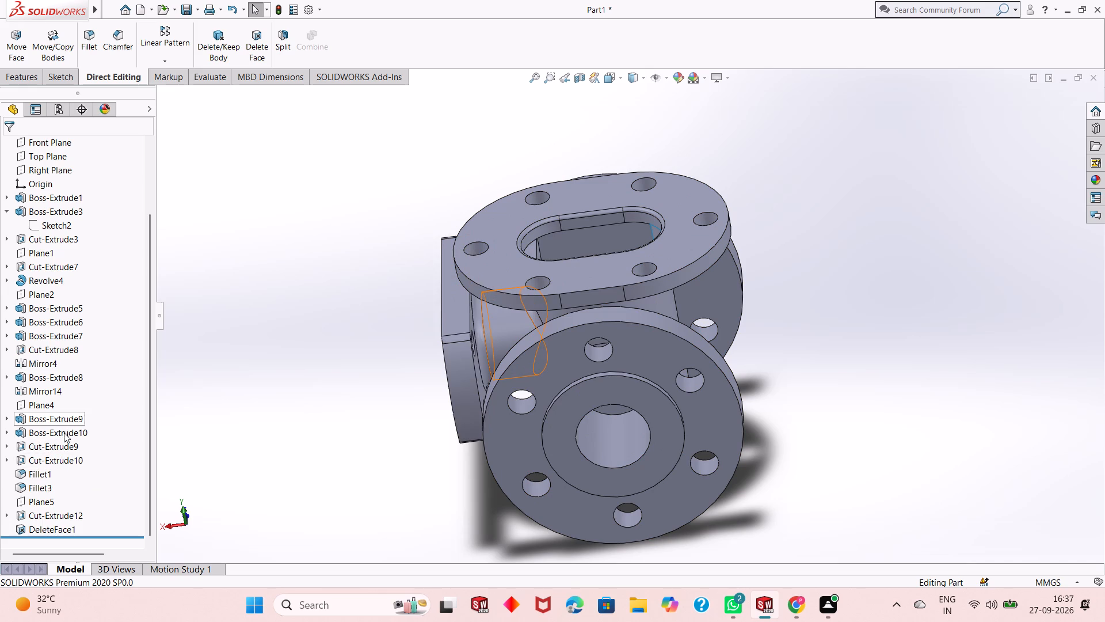
left_click(64, 434)
left_click(70, 400)
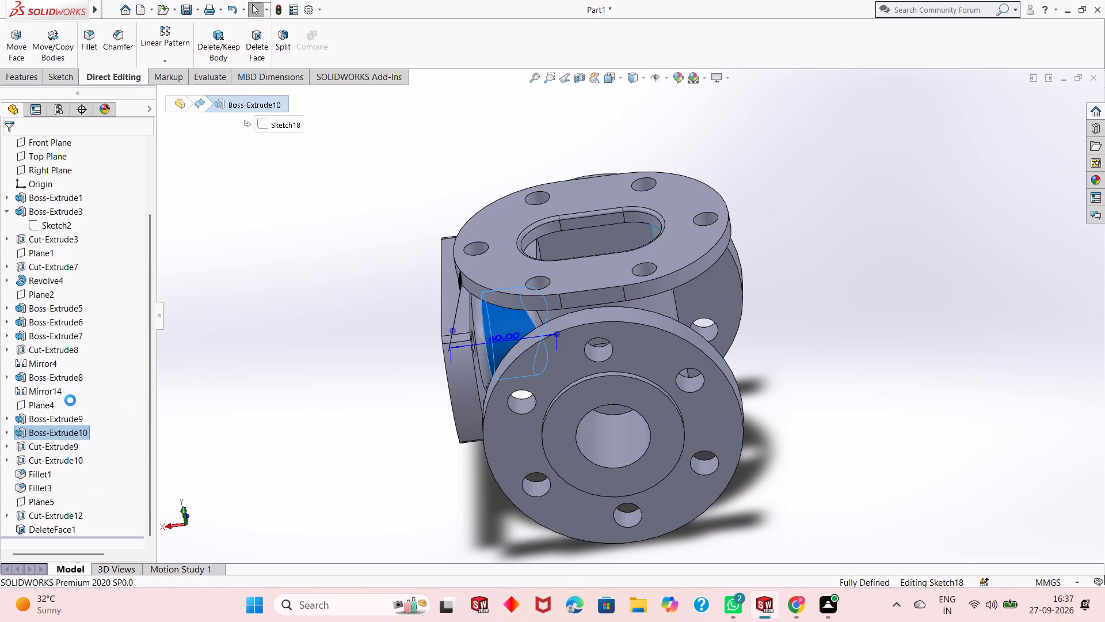
type("50")
key("Return")
left_click(16, 153)
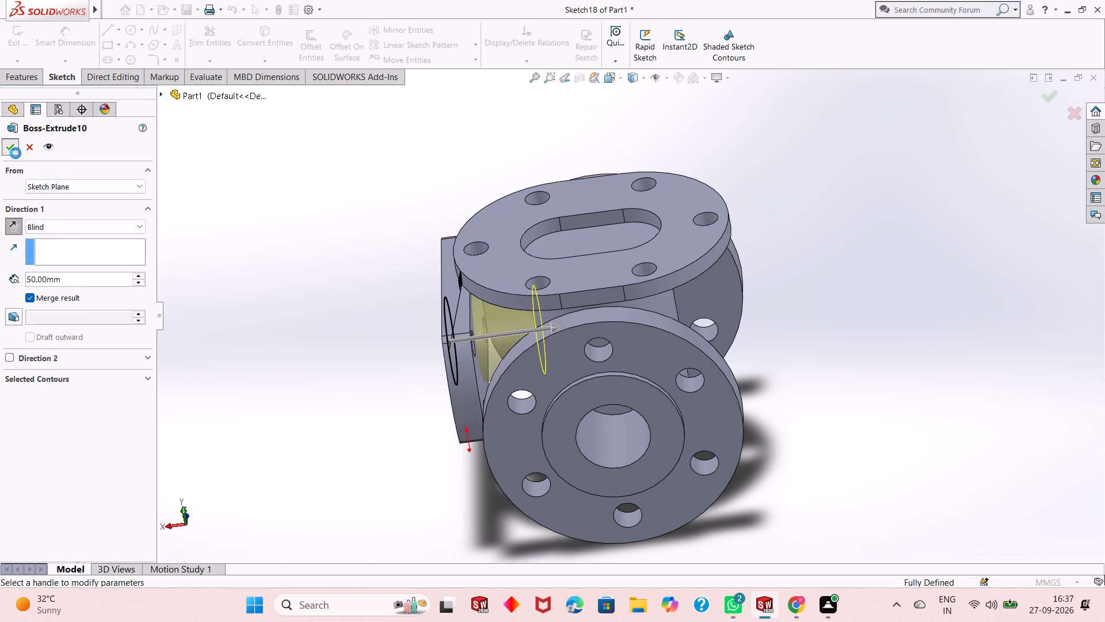
Delete the 5 mm fillet feature Fillet1 from the model.
middle_click_drag(428, 371, 403, 471)
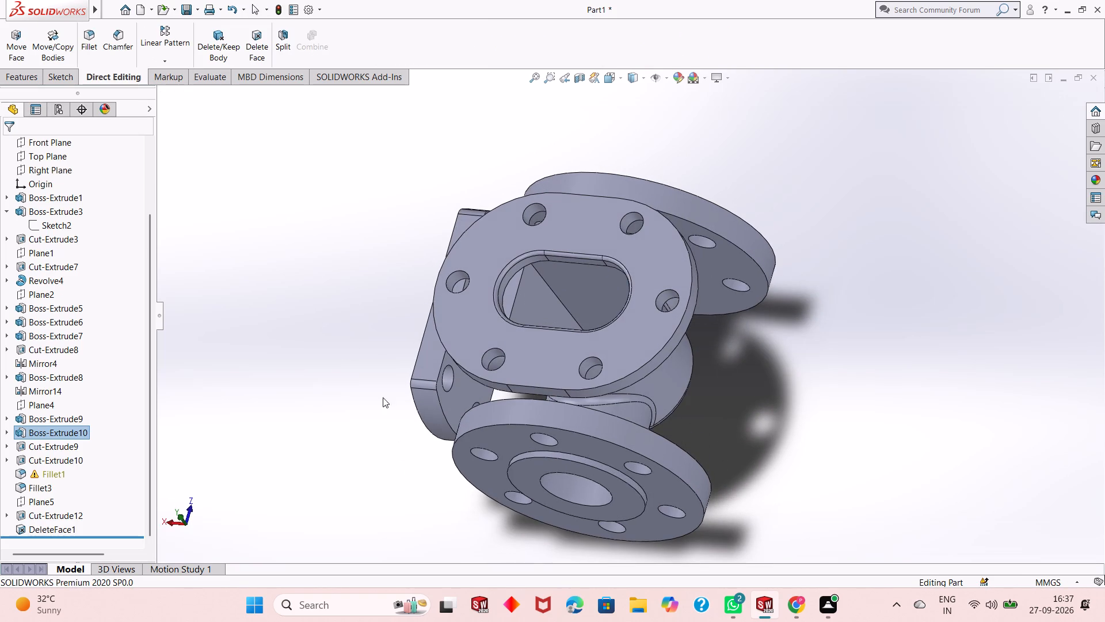
left_click(52, 472)
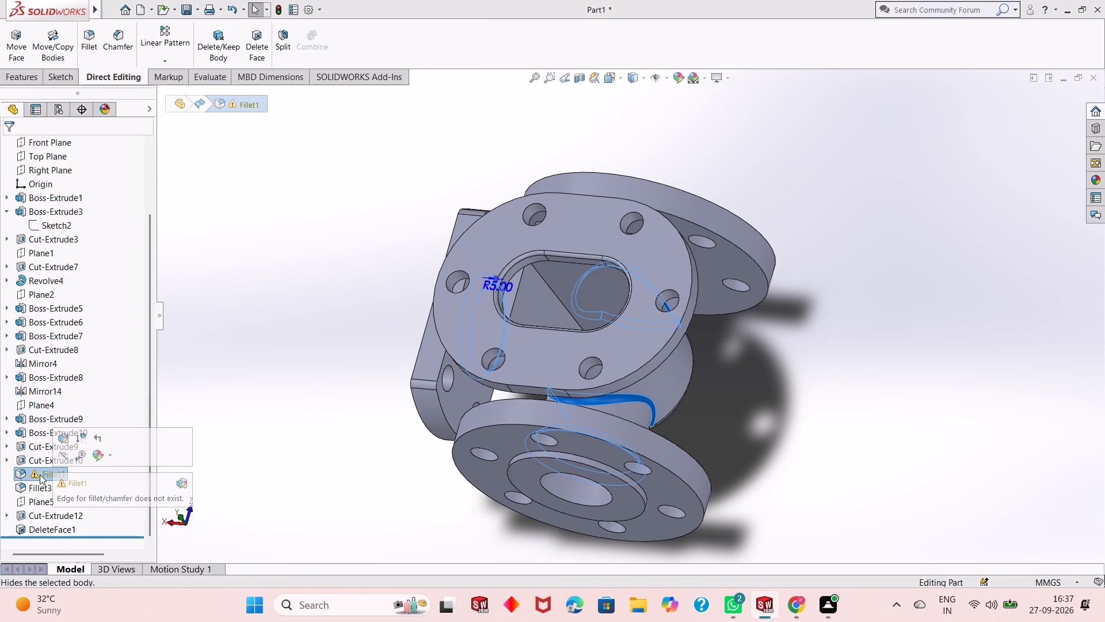
right_click(39, 476)
left_click(78, 437)
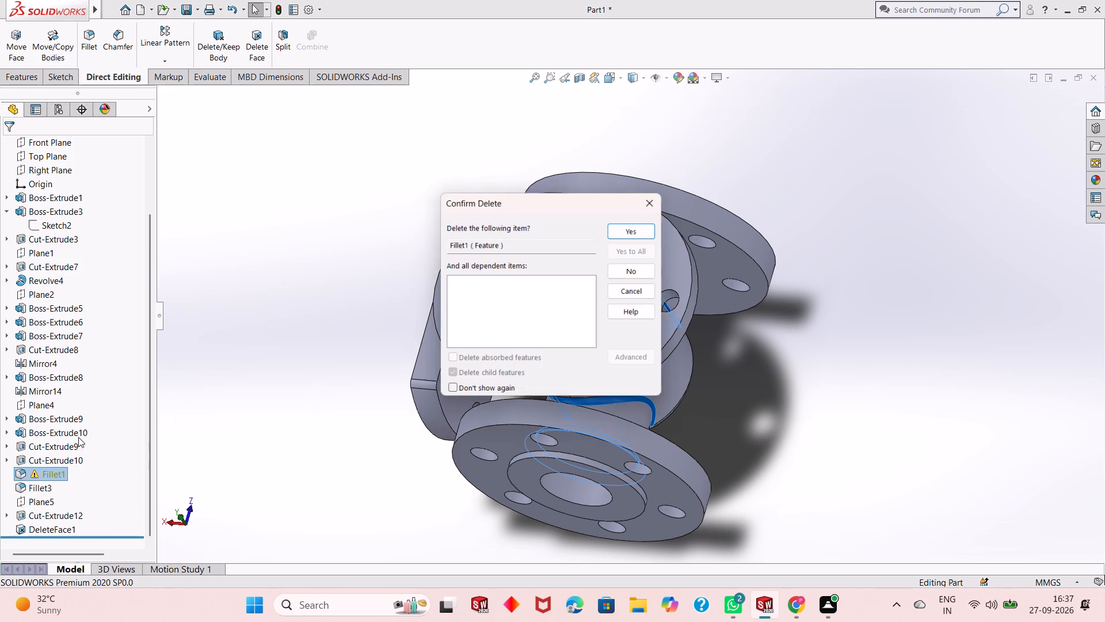
left_click(645, 230)
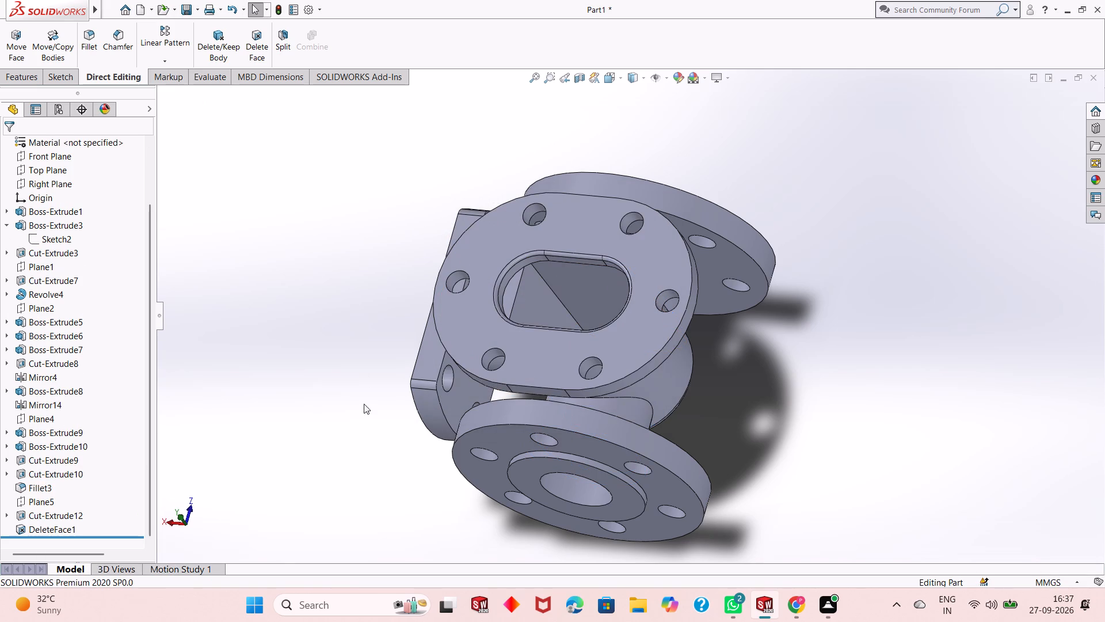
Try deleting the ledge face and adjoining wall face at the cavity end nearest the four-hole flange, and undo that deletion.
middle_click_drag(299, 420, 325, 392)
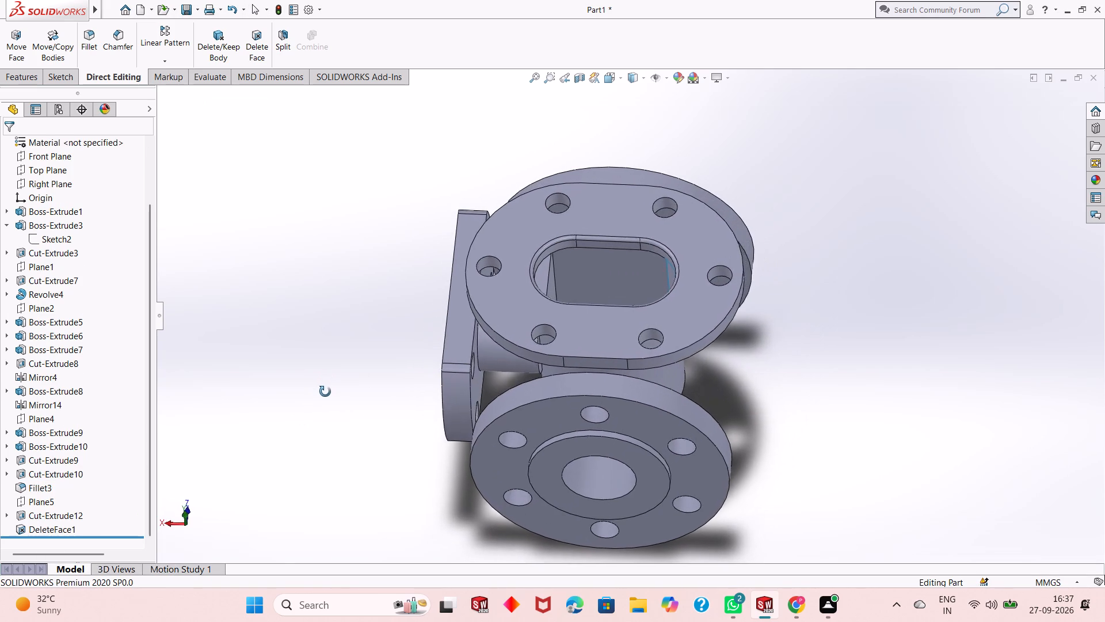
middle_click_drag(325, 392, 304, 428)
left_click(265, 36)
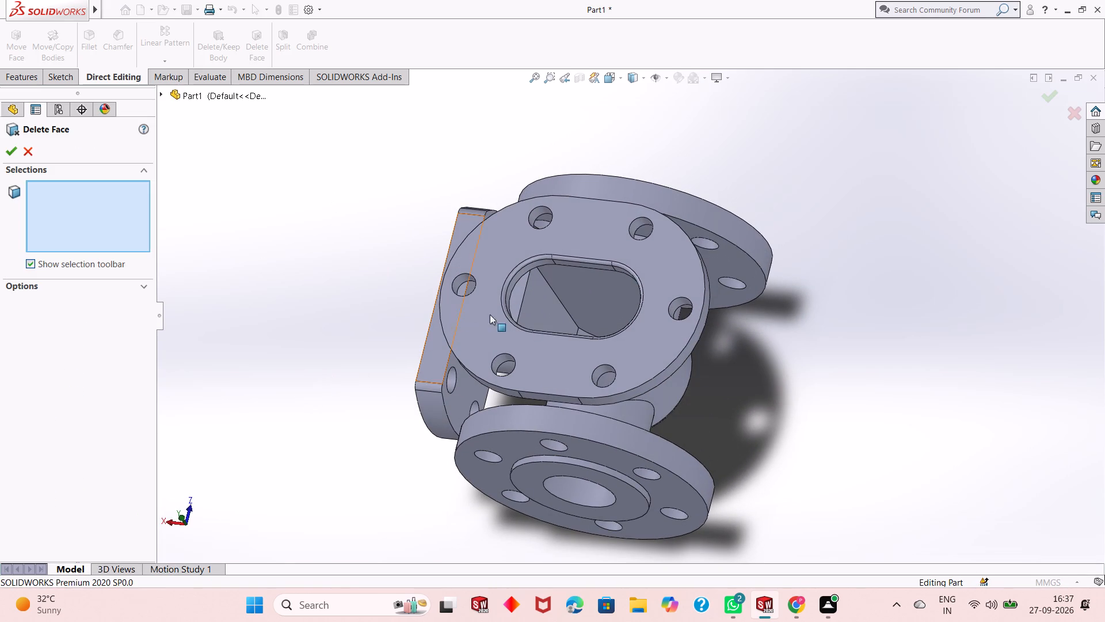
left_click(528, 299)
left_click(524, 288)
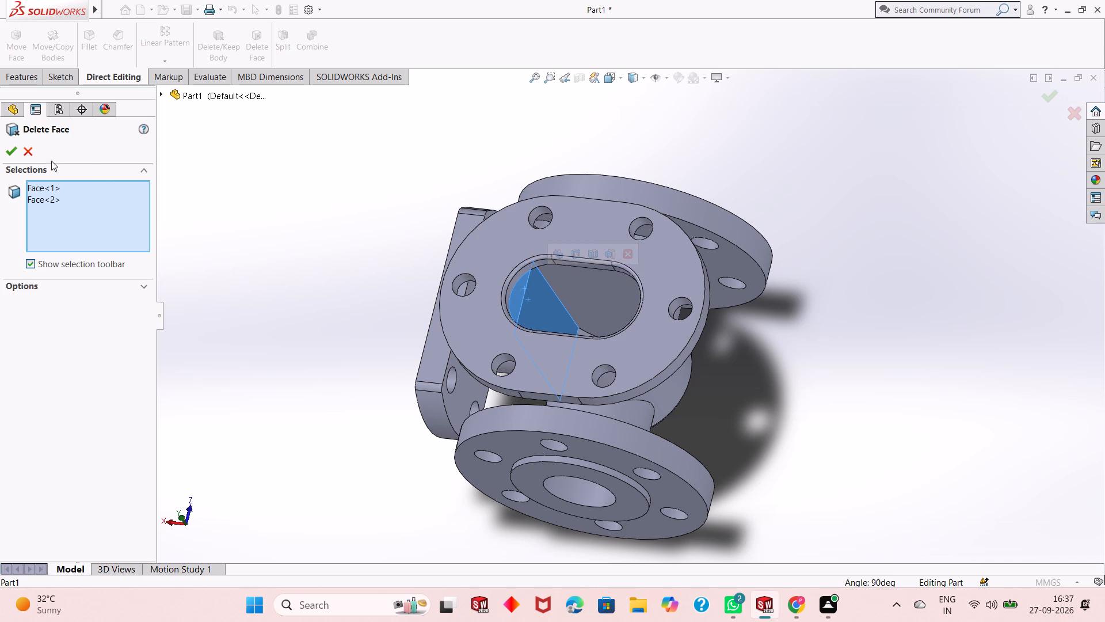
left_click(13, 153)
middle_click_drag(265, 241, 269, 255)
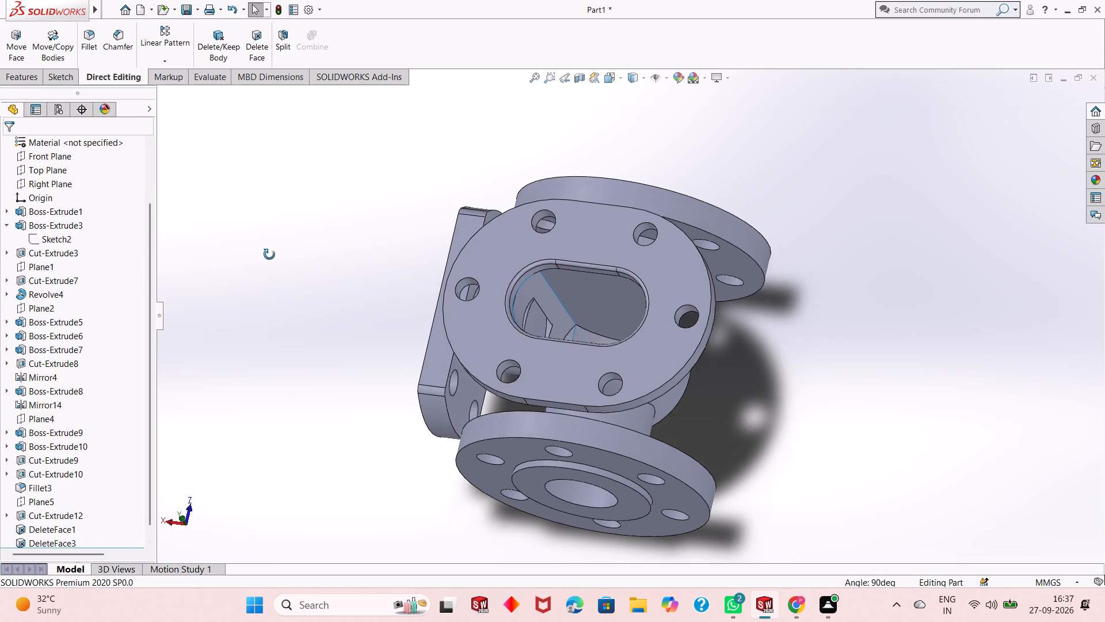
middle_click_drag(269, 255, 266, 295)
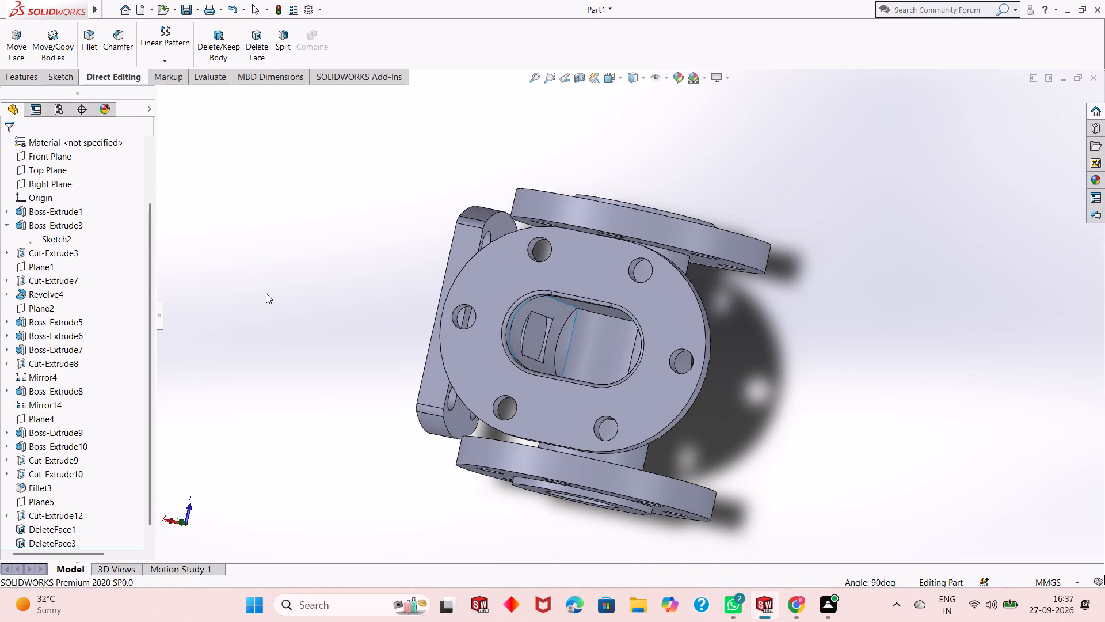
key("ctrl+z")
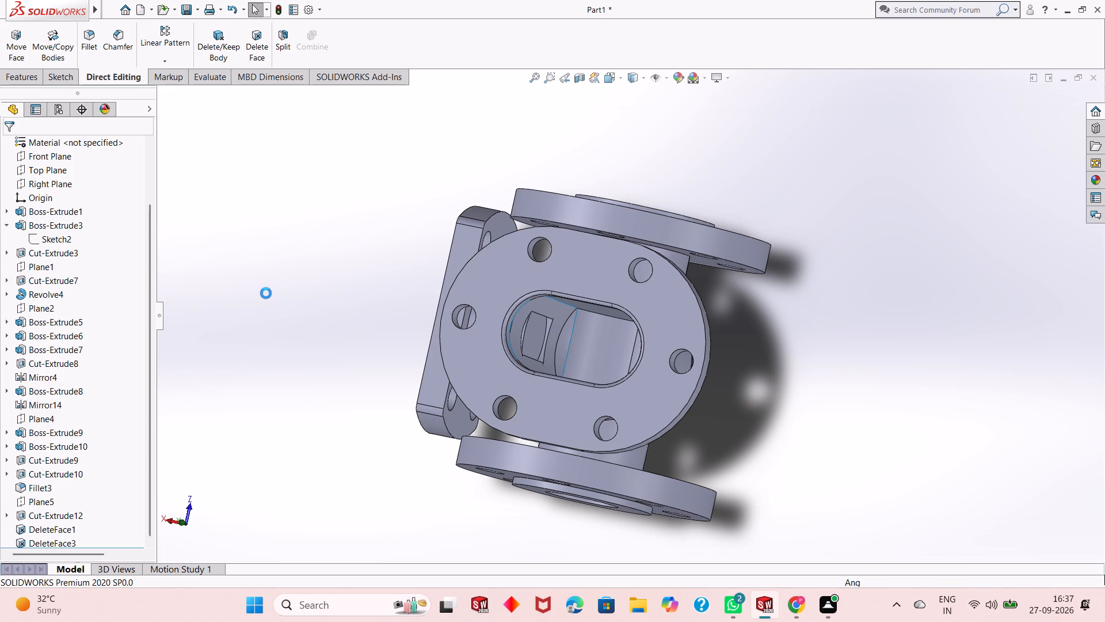
Edit the sketch of the neck behind the four-hole flange and set its circle diameter to 44 mm.
middle_click_drag(558, 383, 570, 297)
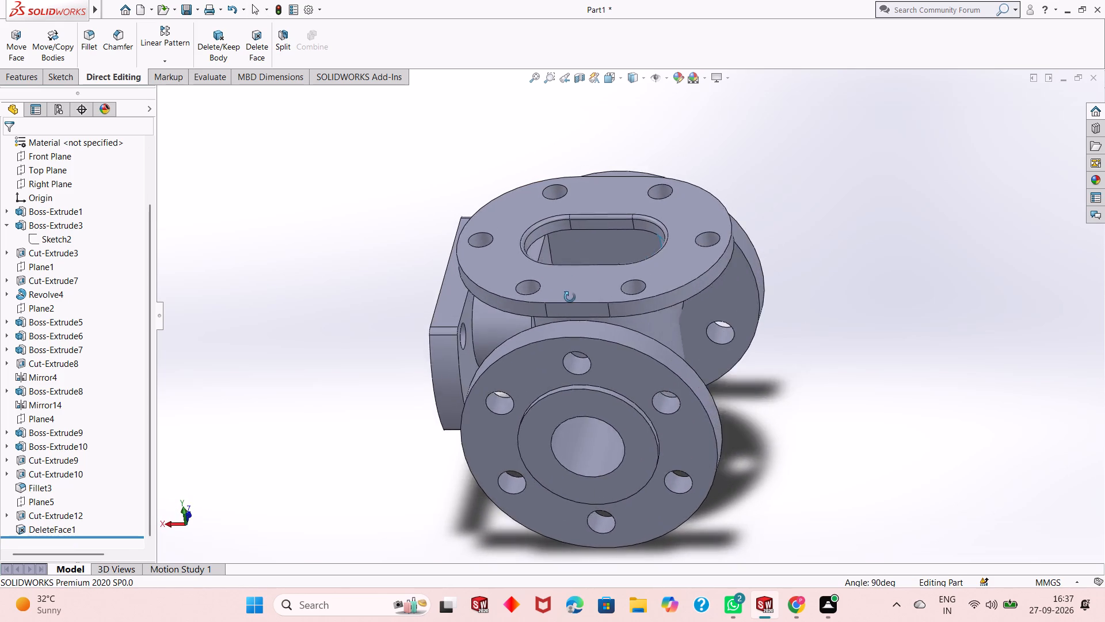
middle_click_drag(570, 297, 635, 316)
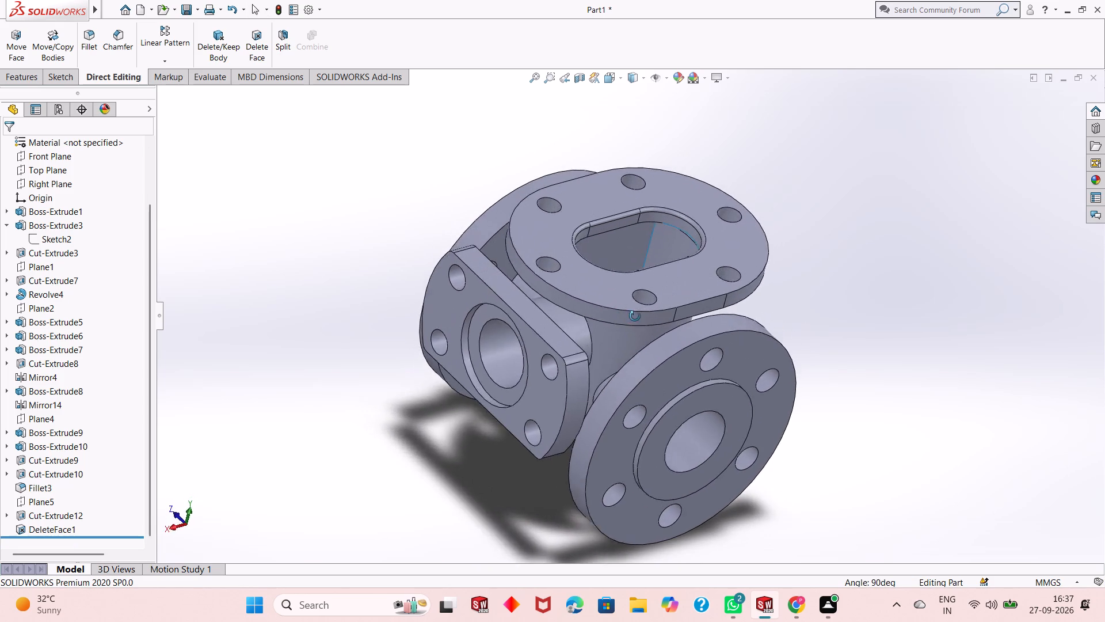
middle_click_drag(635, 316, 574, 358)
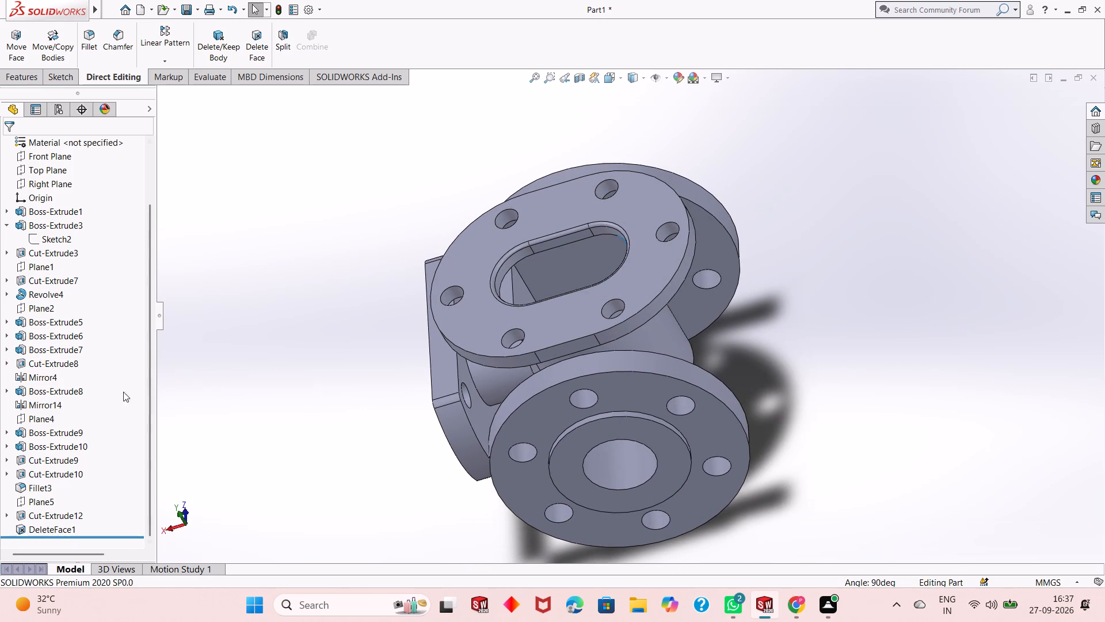
middle_click_drag(272, 395, 350, 319)
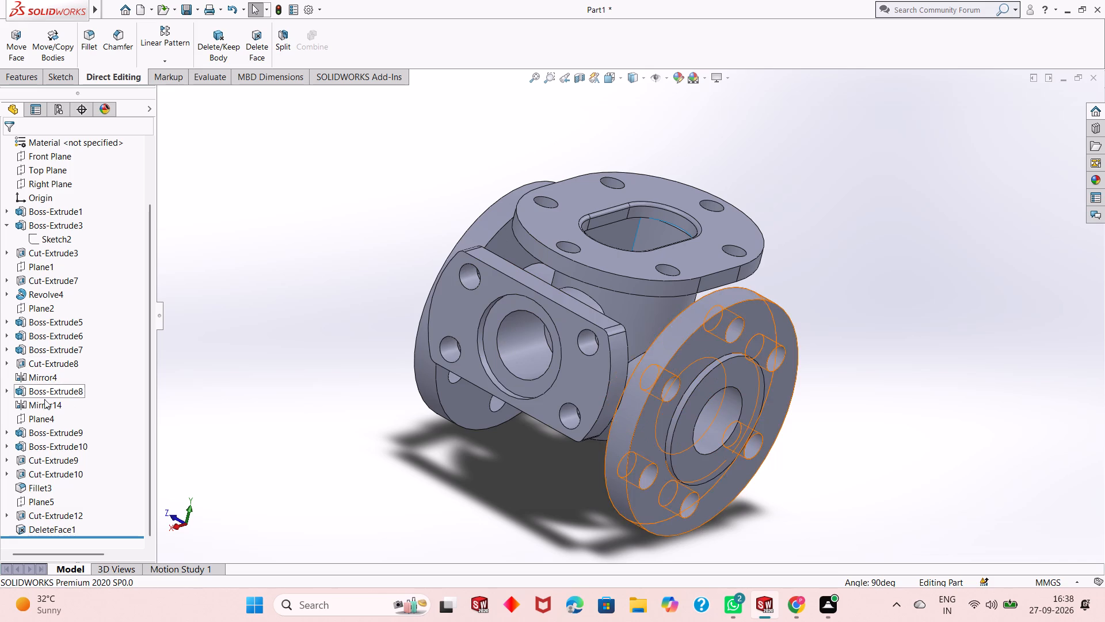
left_click(57, 444)
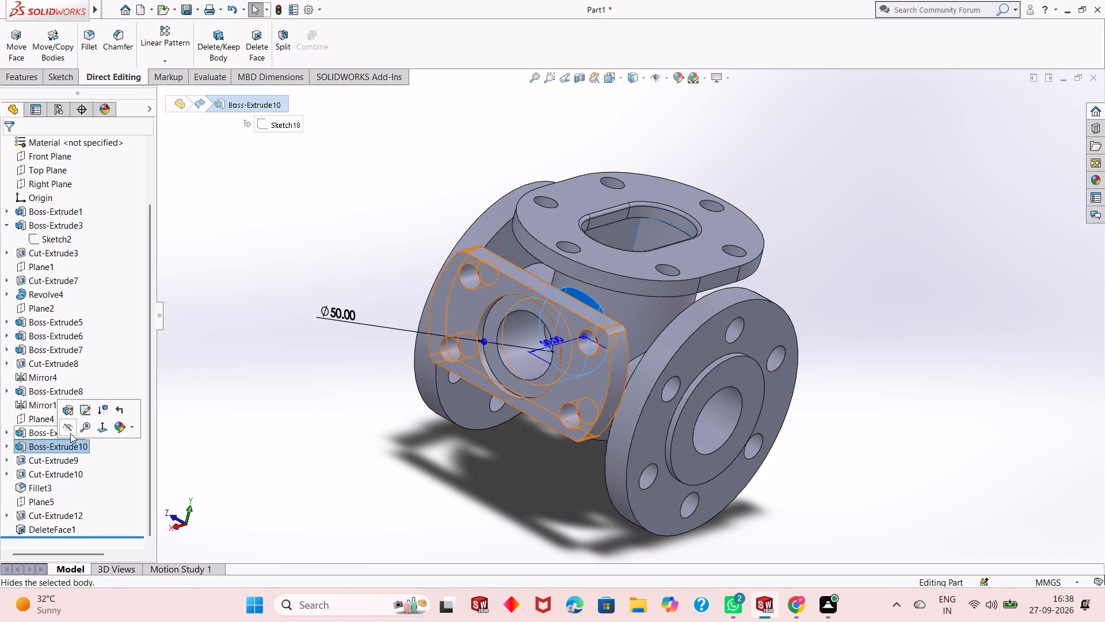
left_click(82, 411)
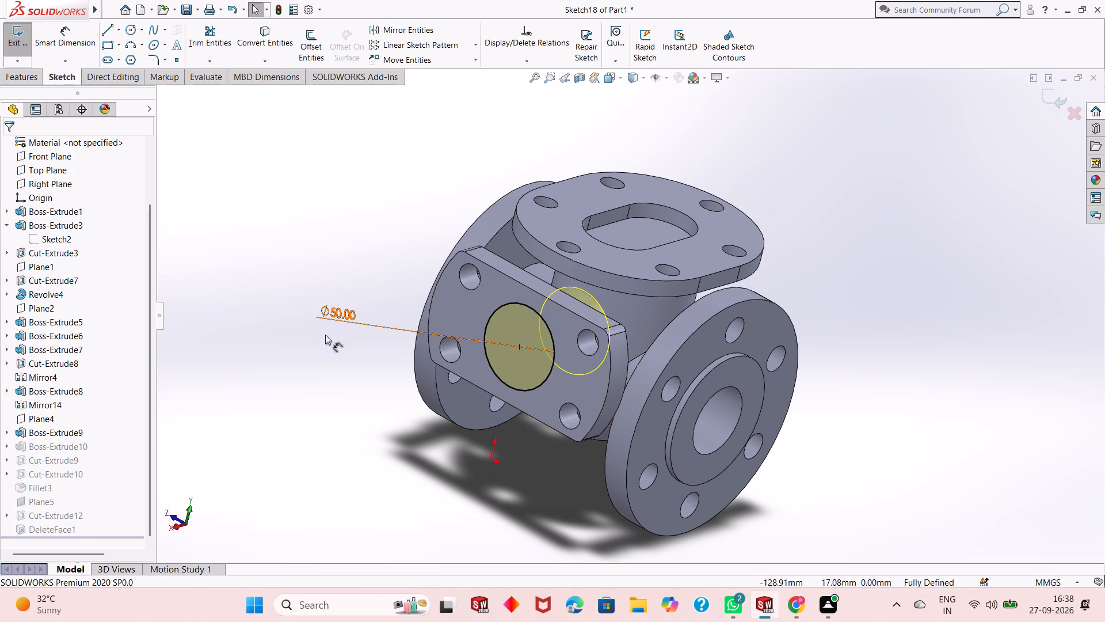
double_click(338, 317)
type("40")
key("Return")
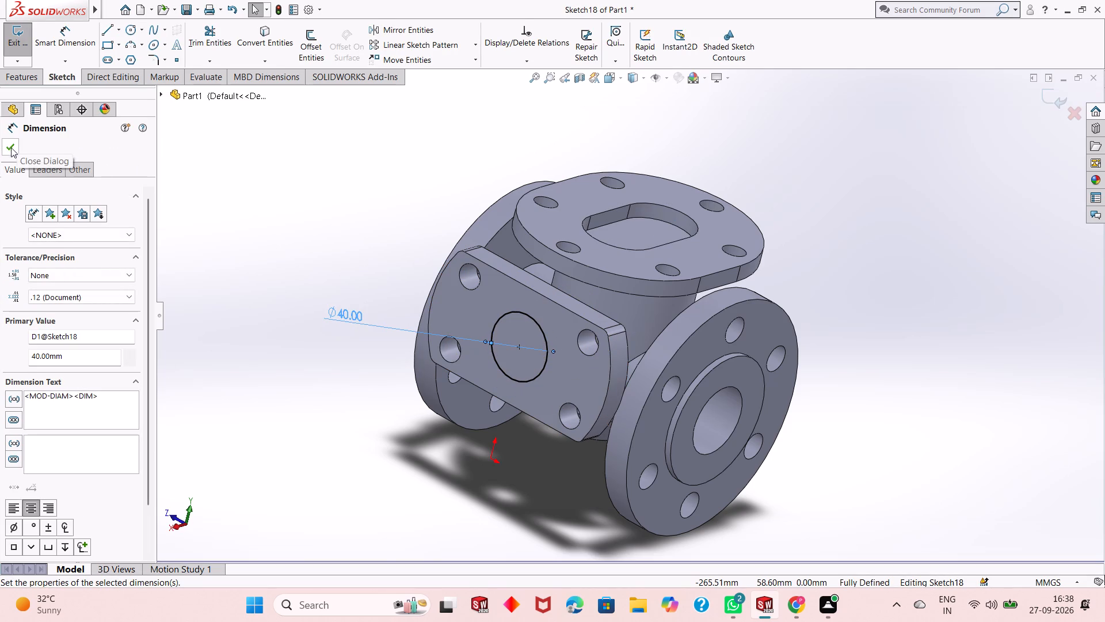
double_click(72, 355)
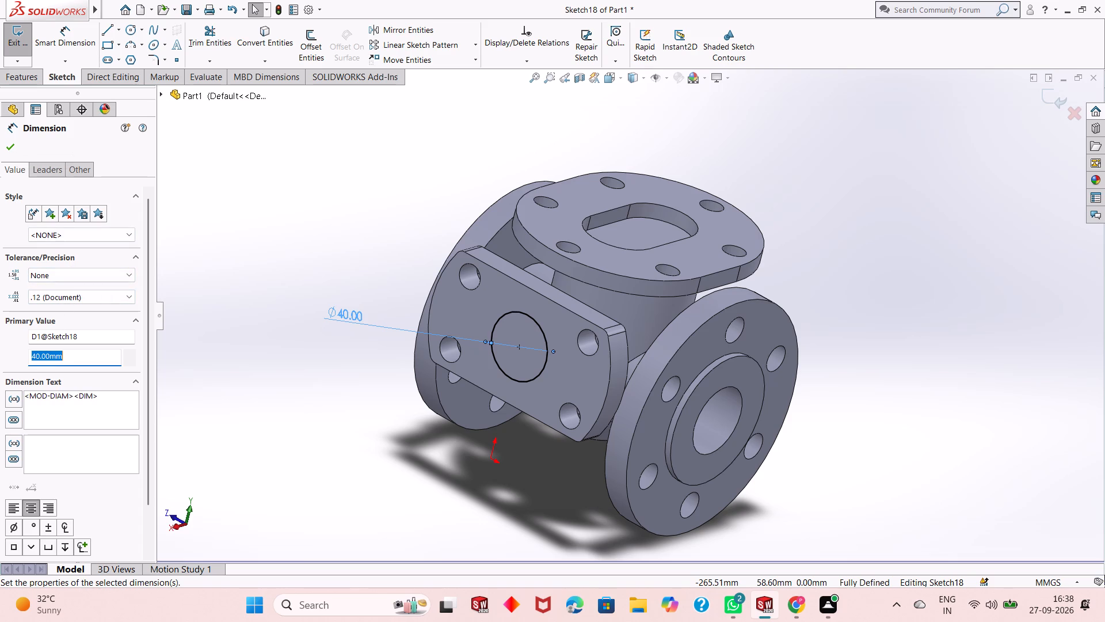
type("14")
key("Return")
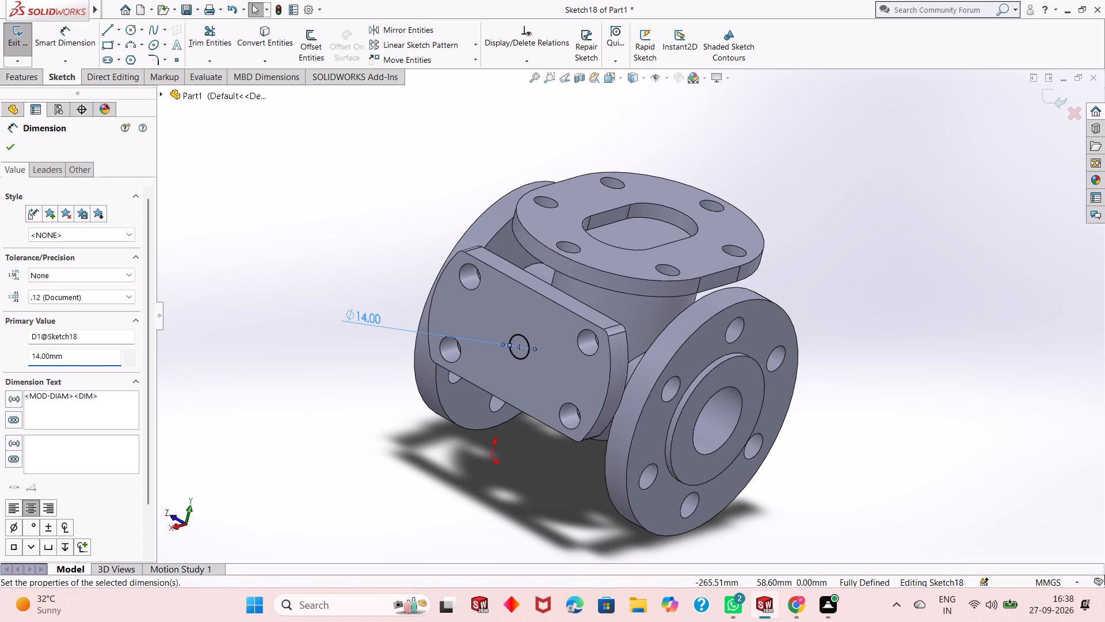
key("Escape")
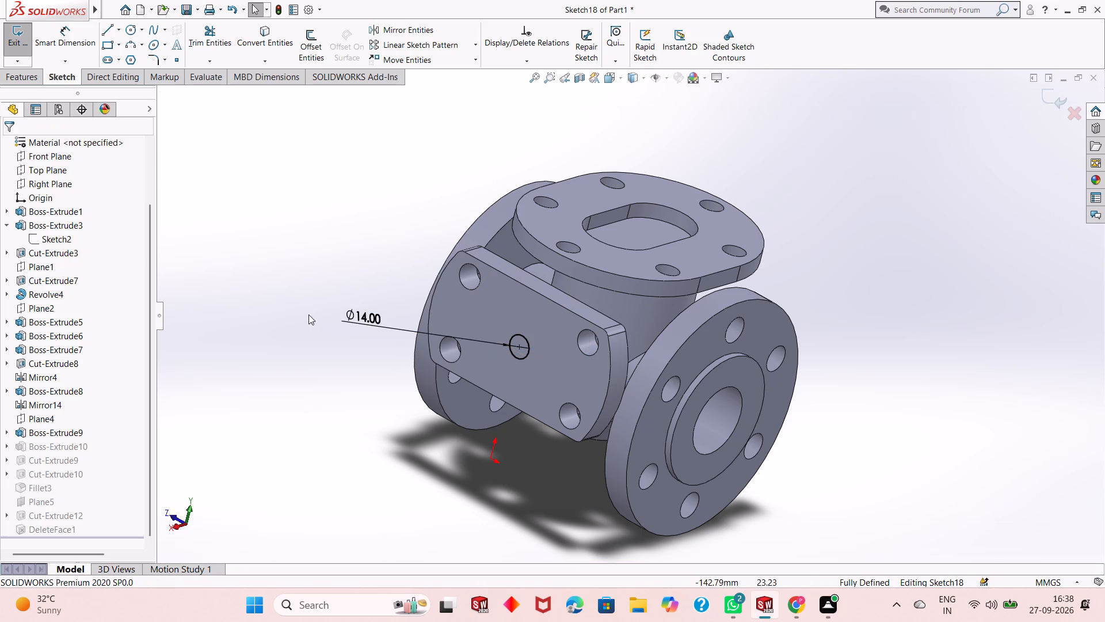
double_click(359, 320)
type("44")
key("Return")
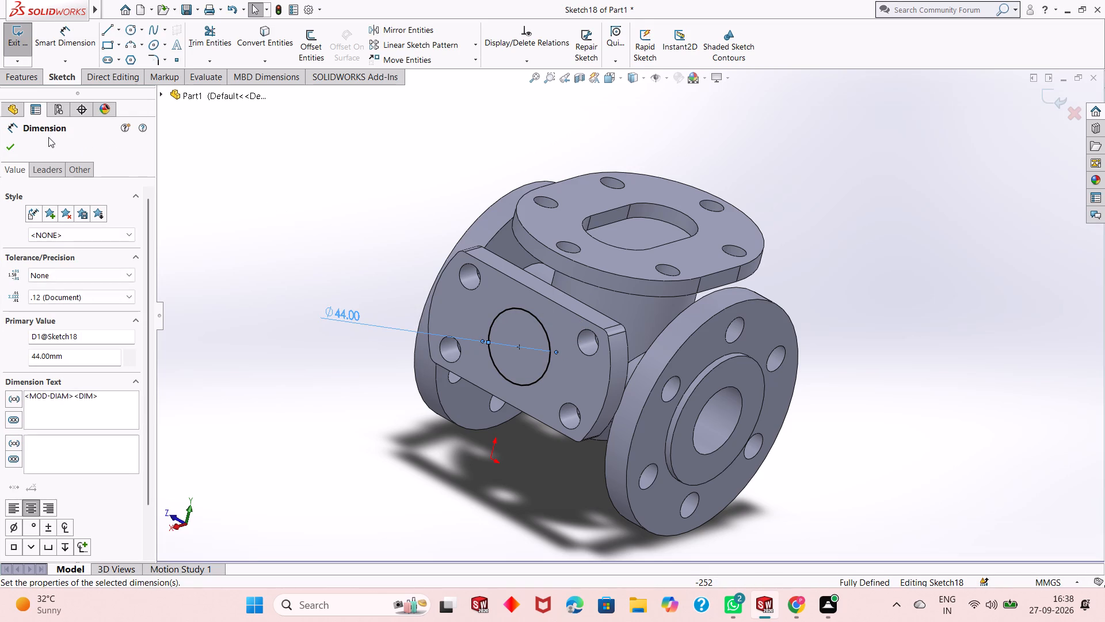
left_click(13, 149)
middle_click_drag(806, 355, 748, 389)
left_click(1045, 100)
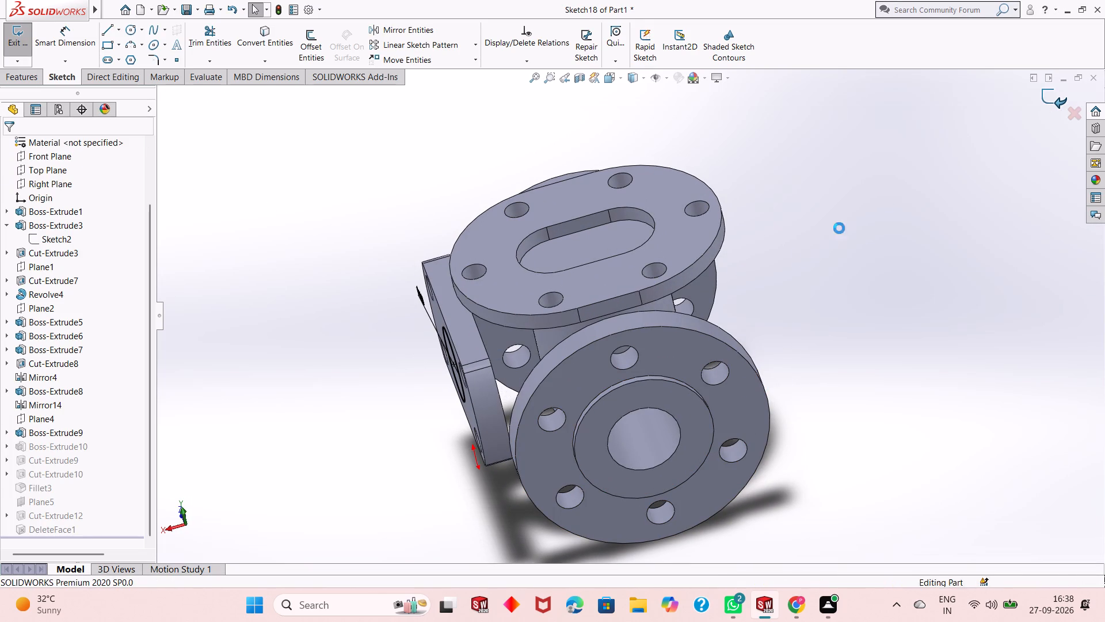
Delete the flat wall face and adjoining ledge face inside the cavity at the end nearest the four-hole flange.
middle_click_drag(765, 316, 771, 354)
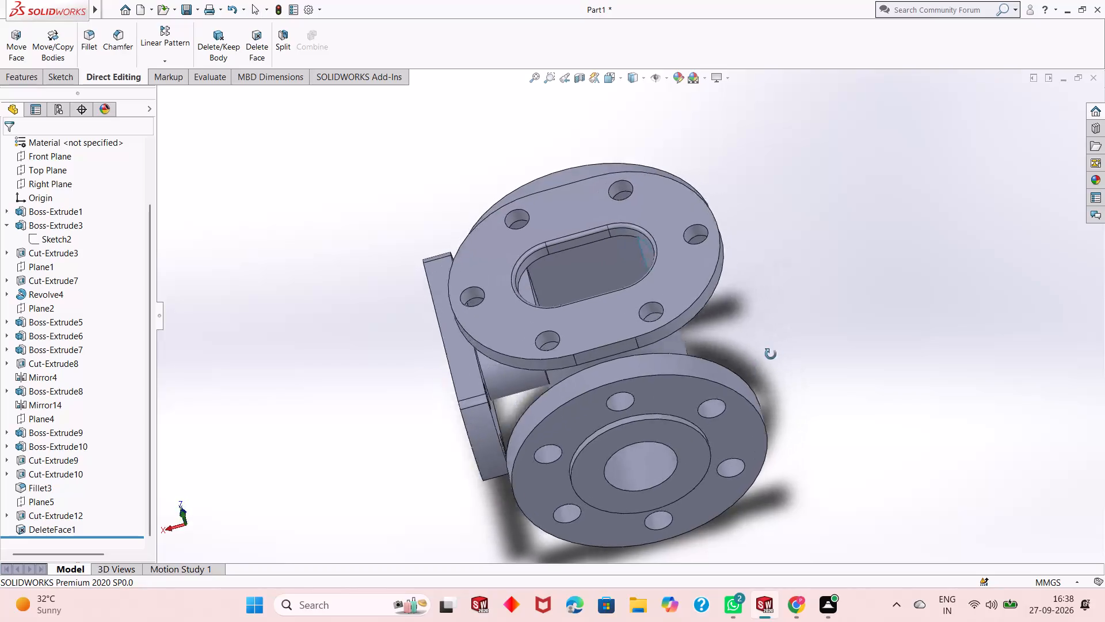
middle_click_drag(771, 354, 780, 317)
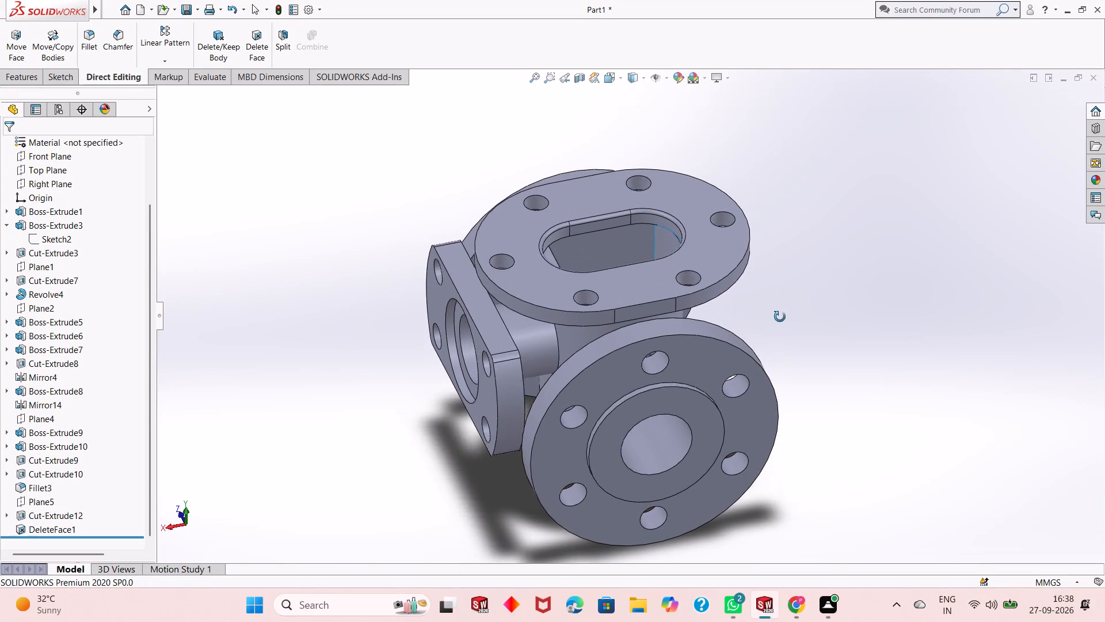
middle_click_drag(780, 317, 776, 323)
middle_click_drag(853, 330, 836, 351)
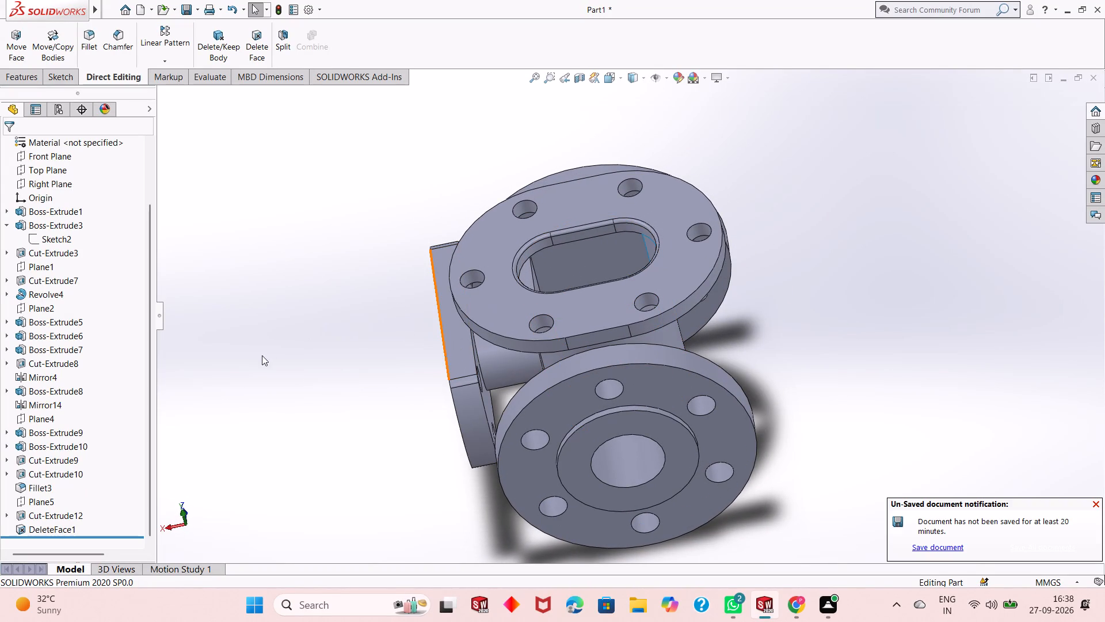
left_click(262, 43)
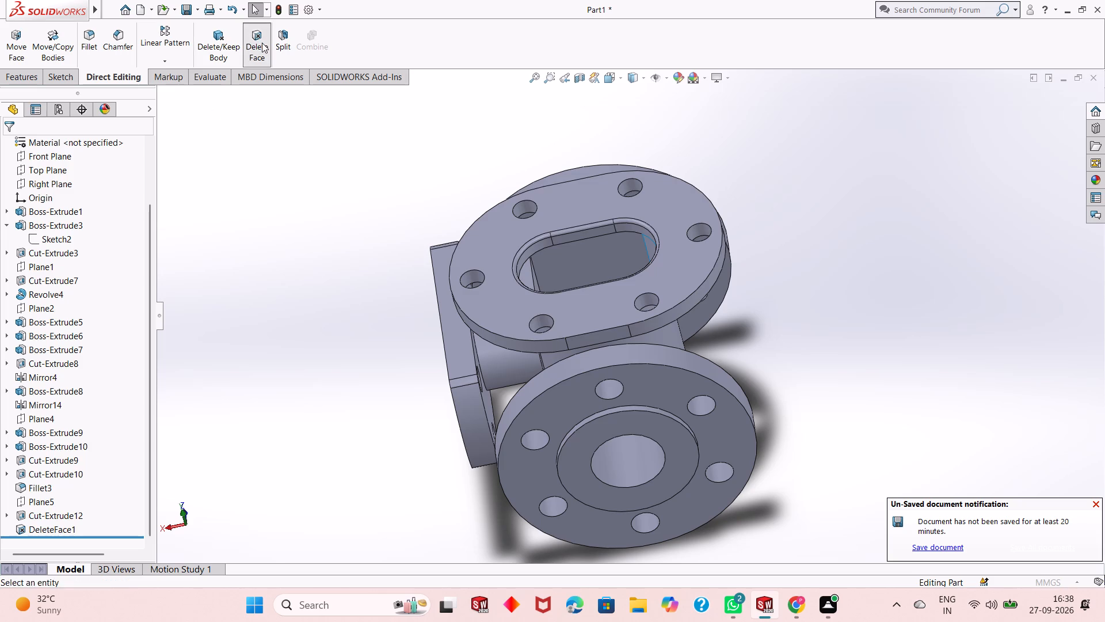
middle_click_drag(532, 202, 501, 281)
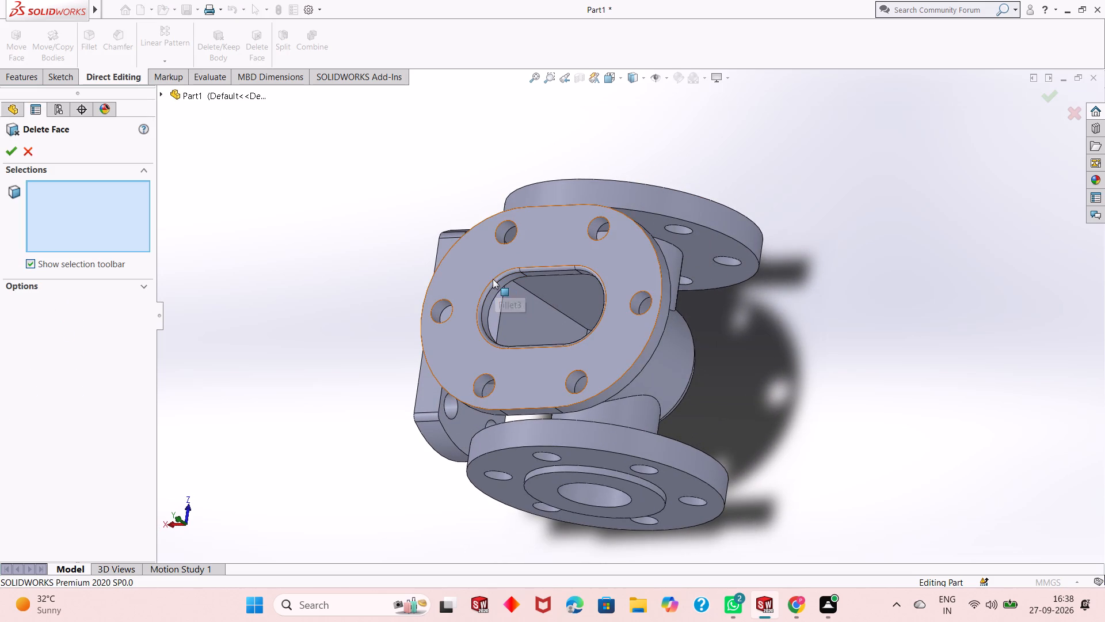
left_click(521, 317)
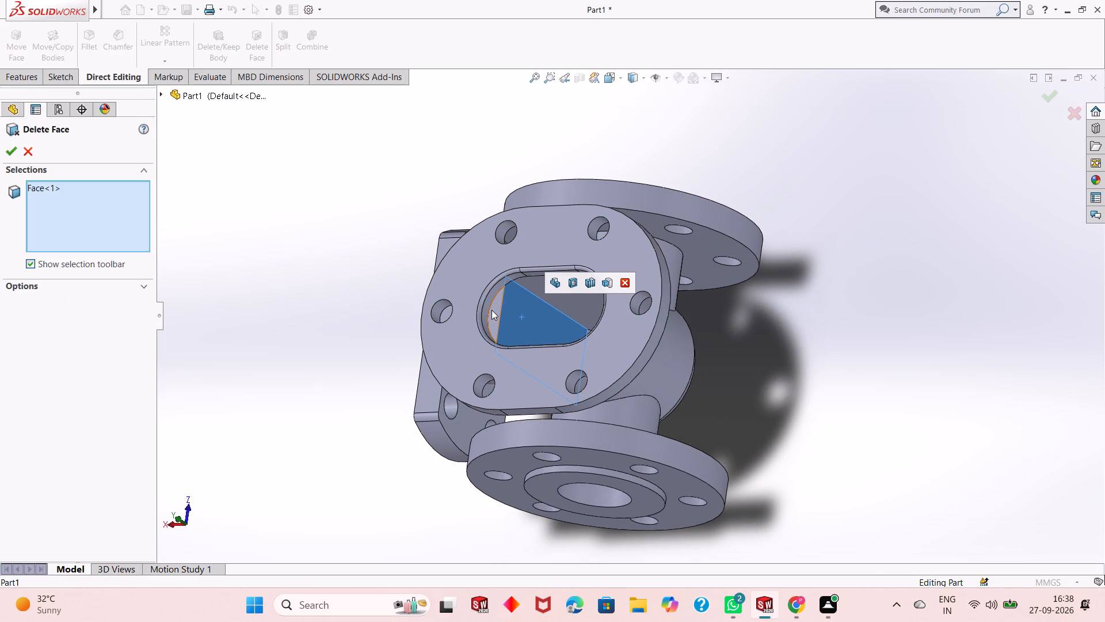
left_click(491, 310)
middle_click_drag(589, 377, 635, 199)
middle_click_drag(589, 383, 610, 362)
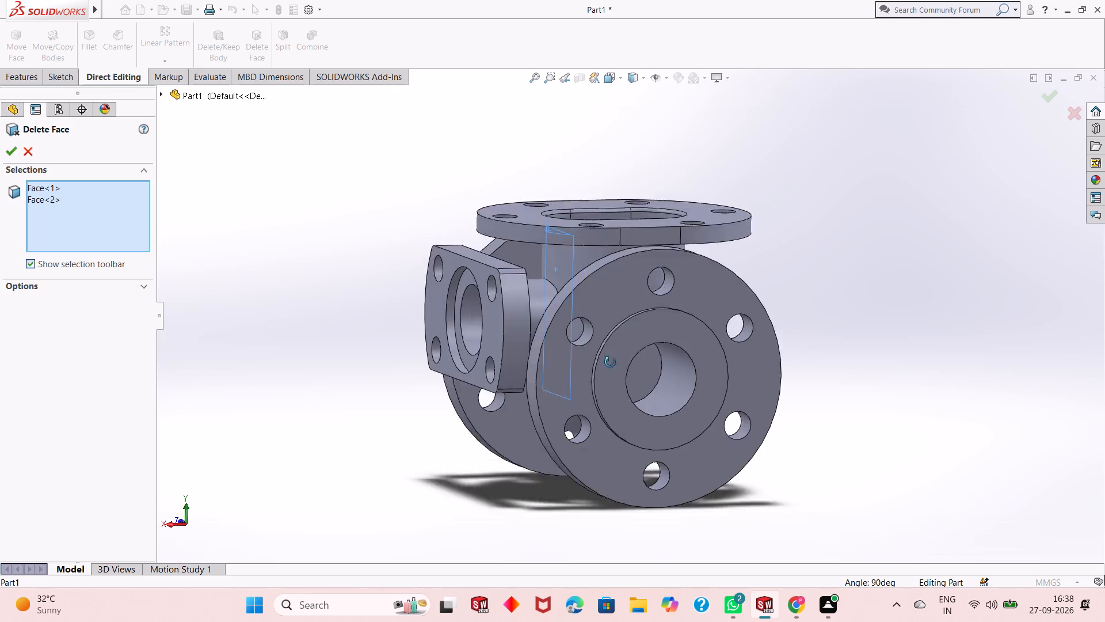
middle_click_drag(610, 362, 649, 399)
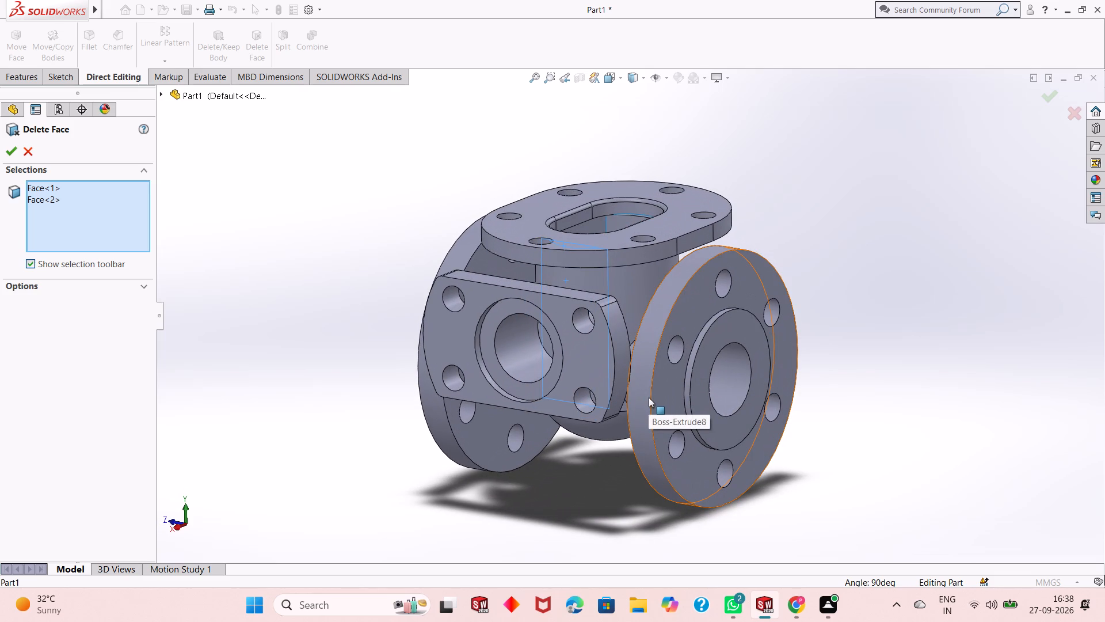
middle_click_drag(775, 390, 714, 477)
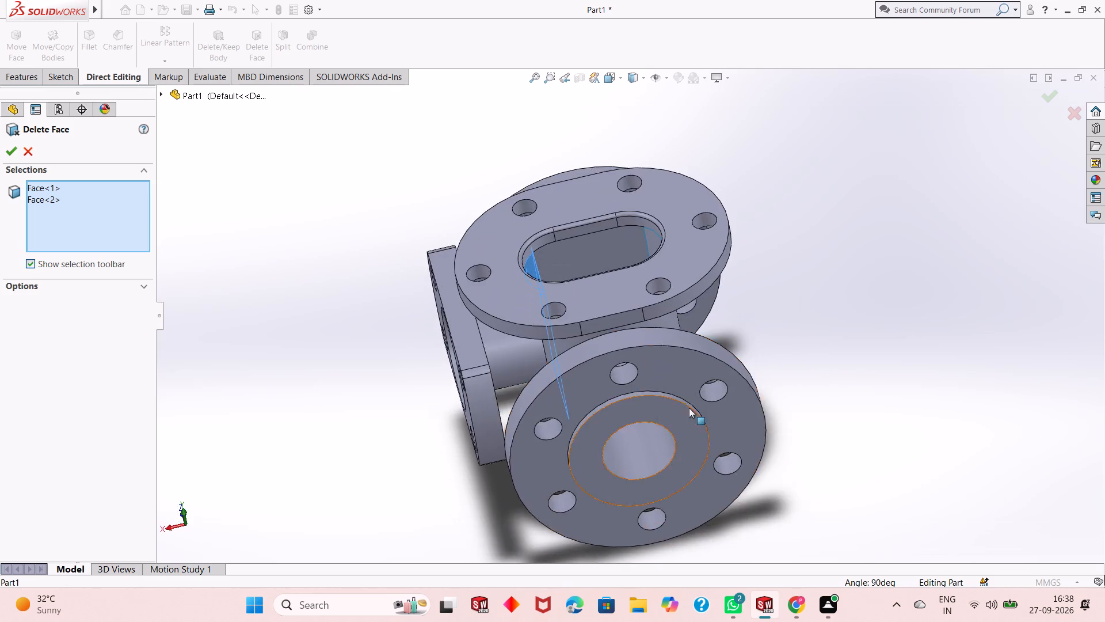
middle_click_drag(623, 305, 627, 415)
left_click(13, 151)
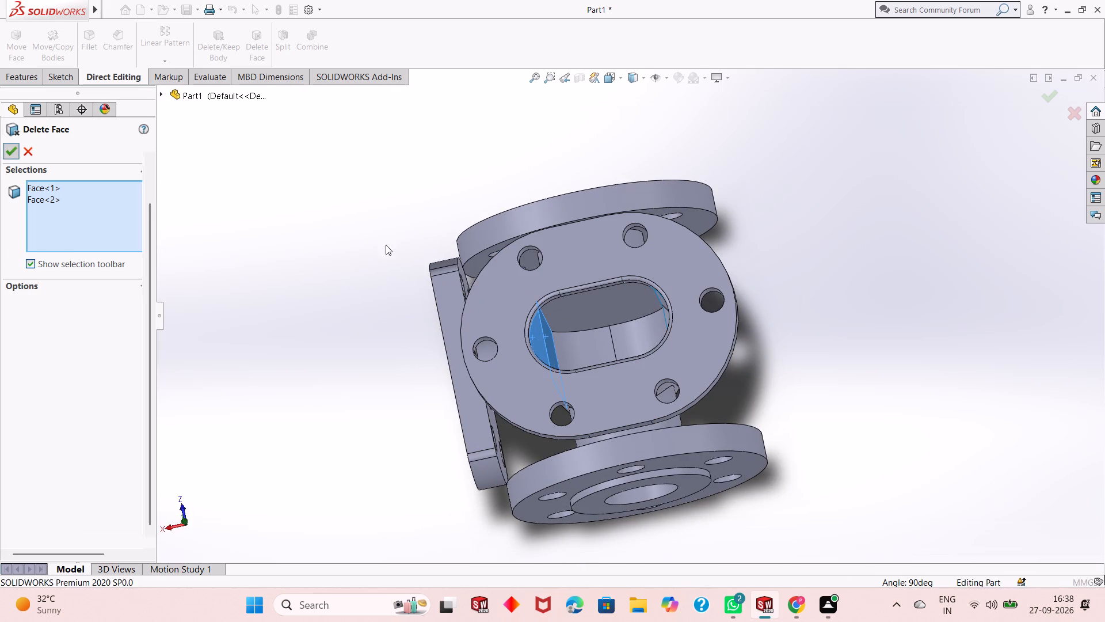
Examine the cavity end nearest the four-hole flange and that flange's bore from several angles after the face deletion.
middle_click_drag(791, 362, 829, 361)
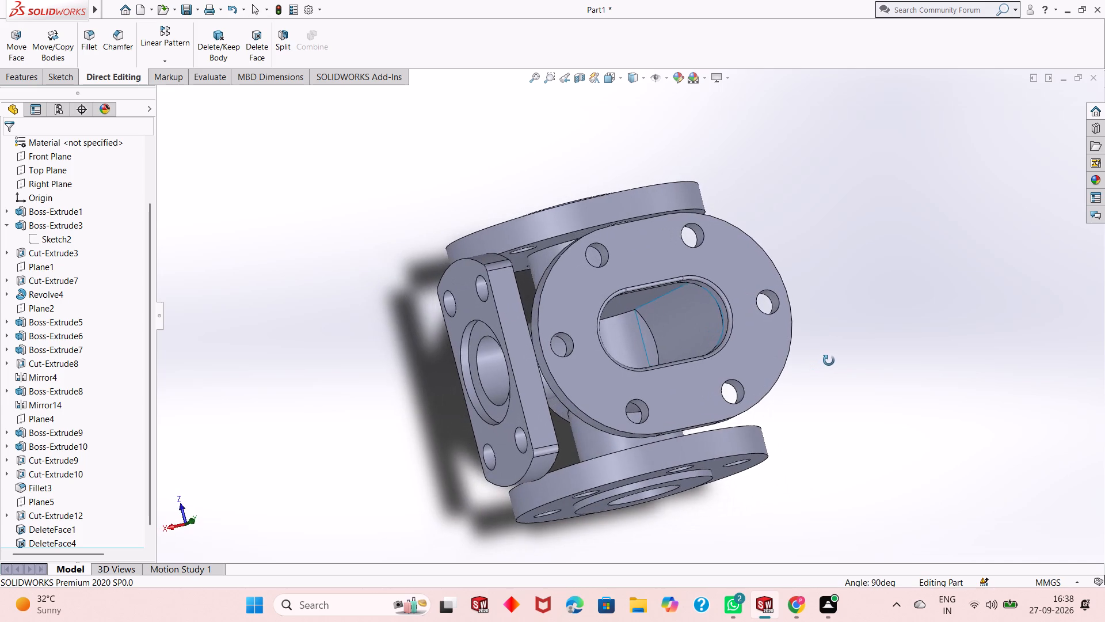
middle_click_drag(829, 361, 758, 371)
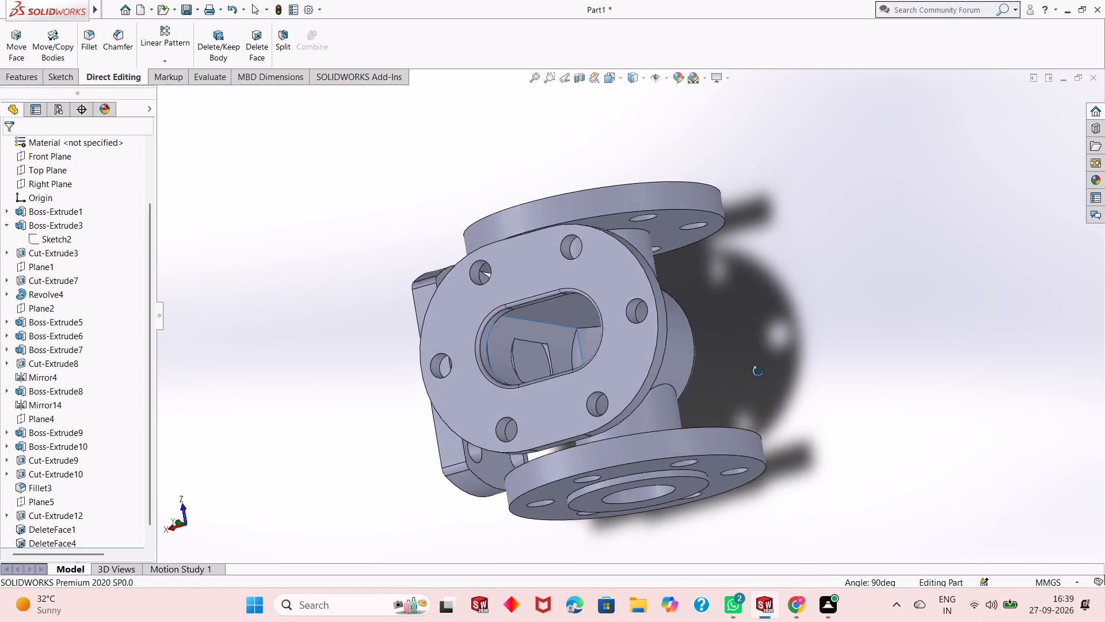
middle_click_drag(758, 371, 758, 370)
scroll(543, 343, "down", 4)
middle_click_drag(570, 346, 580, 399)
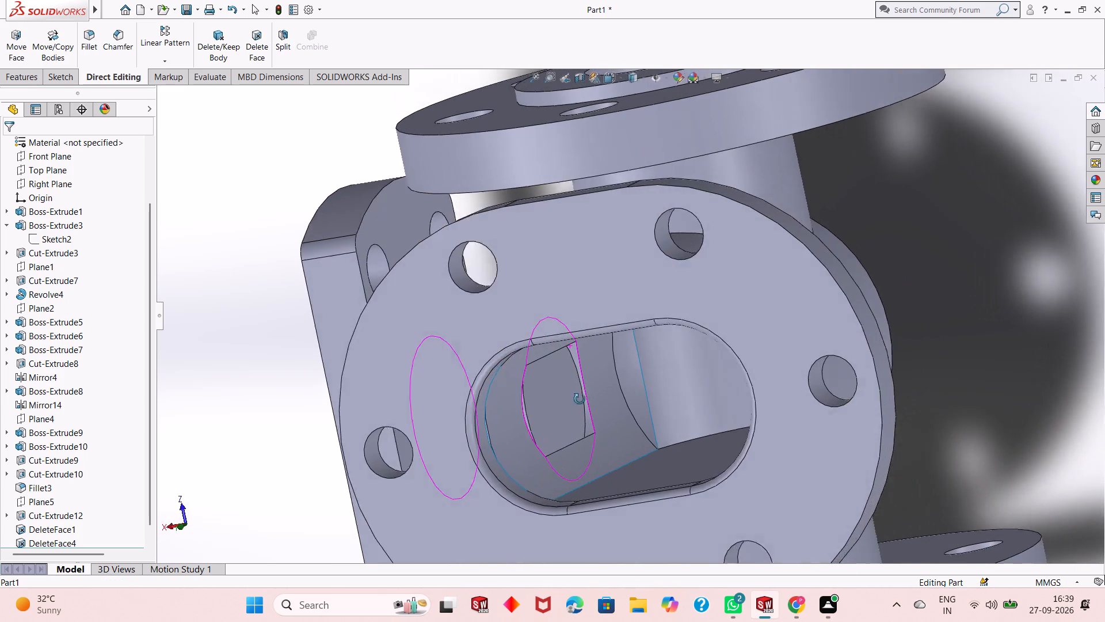
middle_click_drag(580, 399, 551, 404)
scroll(489, 416, "down", 4)
middle_click_drag(610, 418, 612, 418)
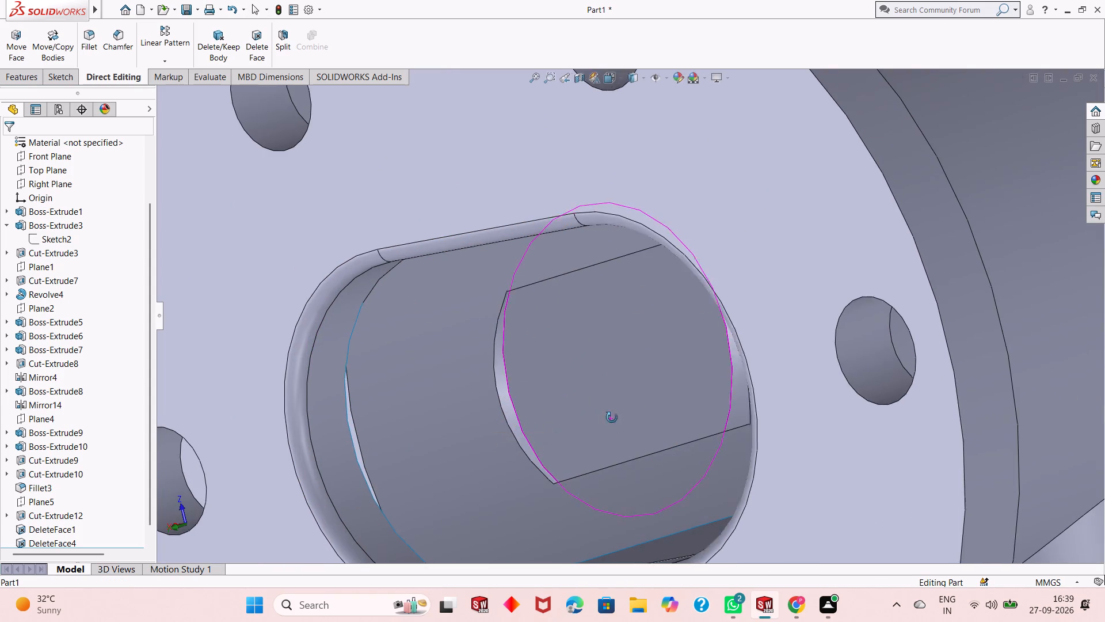
middle_click_drag(612, 418, 561, 358)
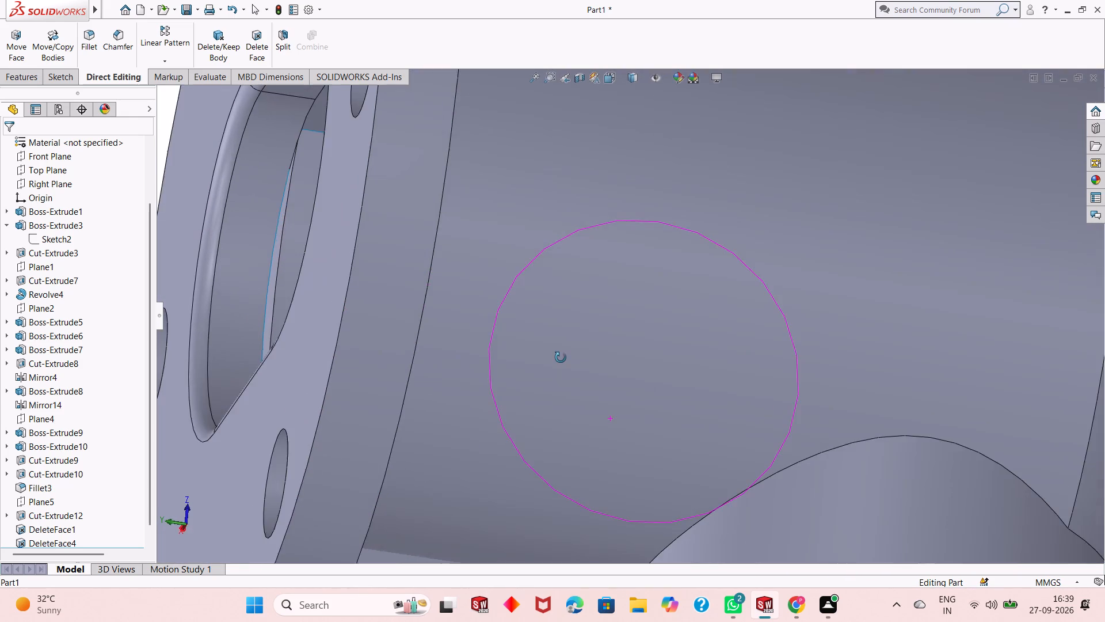
middle_click_drag(561, 358, 626, 333)
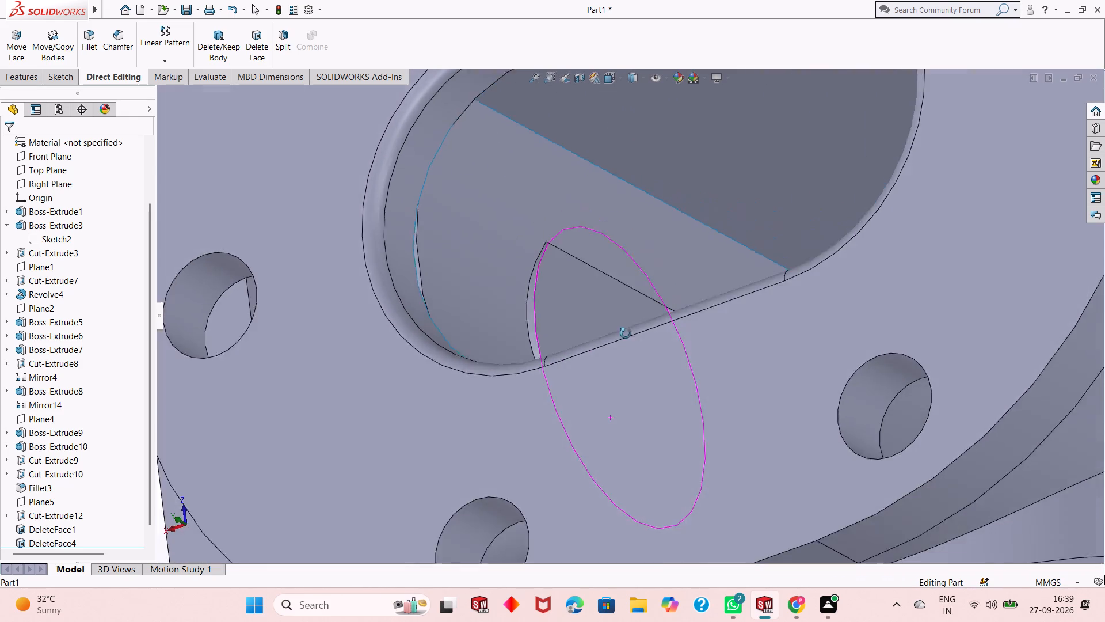
middle_click_drag(626, 333, 579, 419)
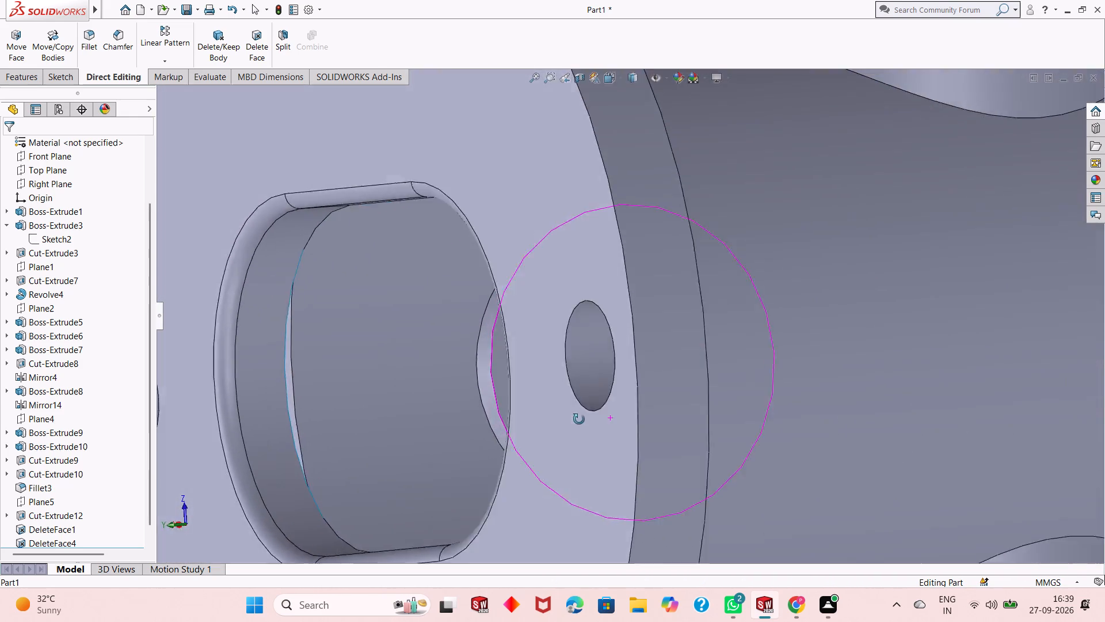
middle_click_drag(579, 419, 833, 366)
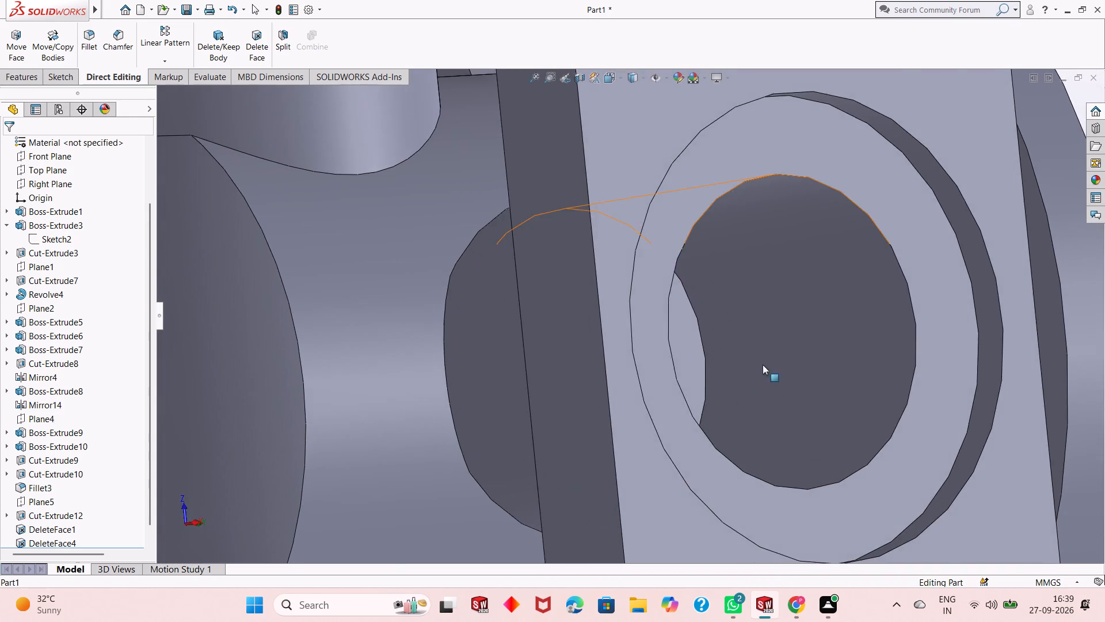
scroll(761, 363, "up", 5)
middle_click_drag(736, 359, 678, 404)
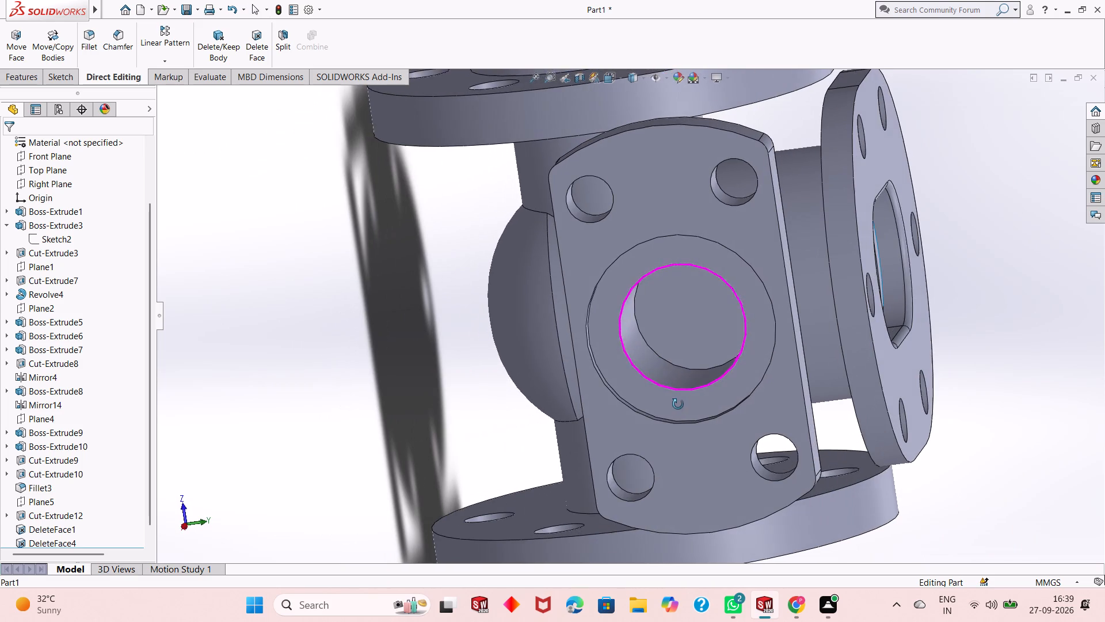
middle_click_drag(678, 404, 677, 405)
middle_click_drag(791, 315, 723, 354)
scroll(673, 350, "up", 4)
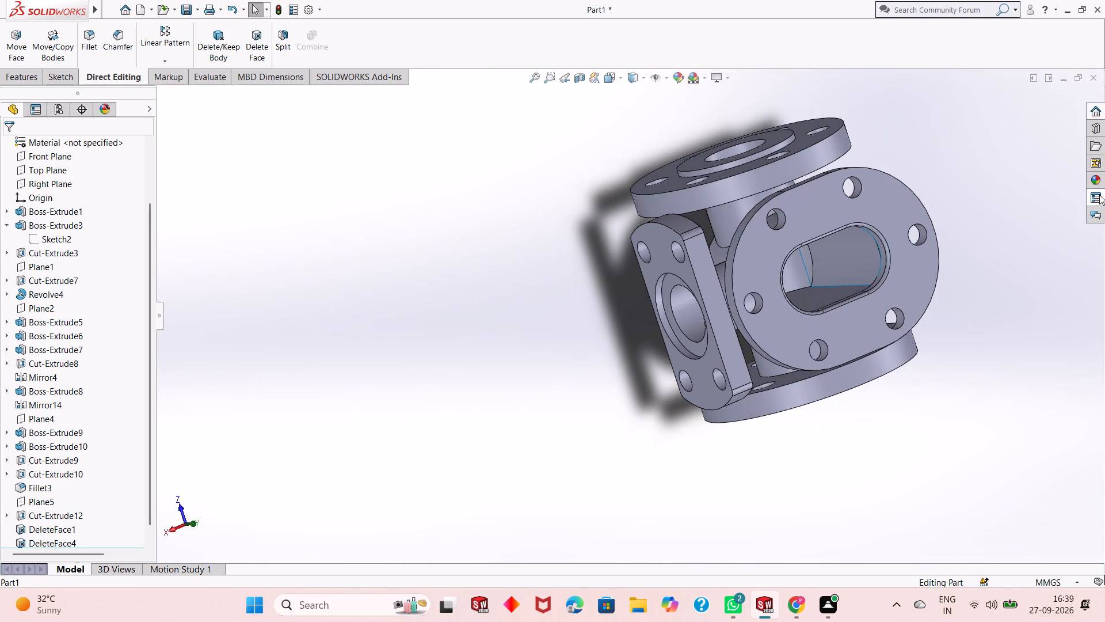
Inspect the wall faces at both ends of the cavity through the slotted opening of the six-hole oblong flange.
scroll(1096, 187, "down", 2)
scroll(877, 253, "down", 3)
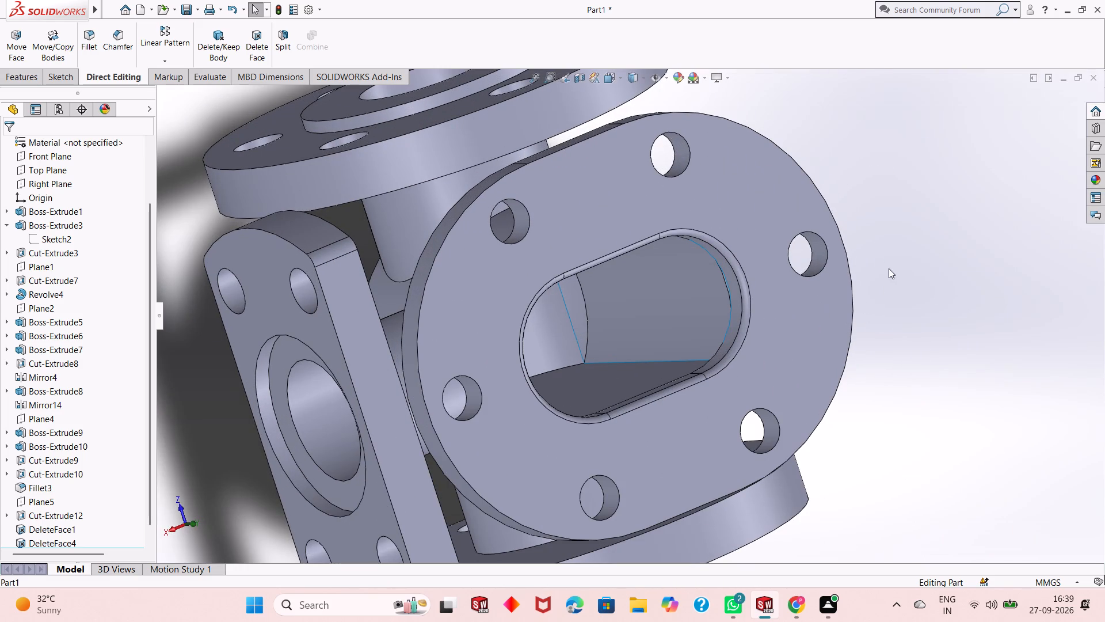
scroll(664, 326, "down", 1)
middle_click_drag(937, 362, 937, 362)
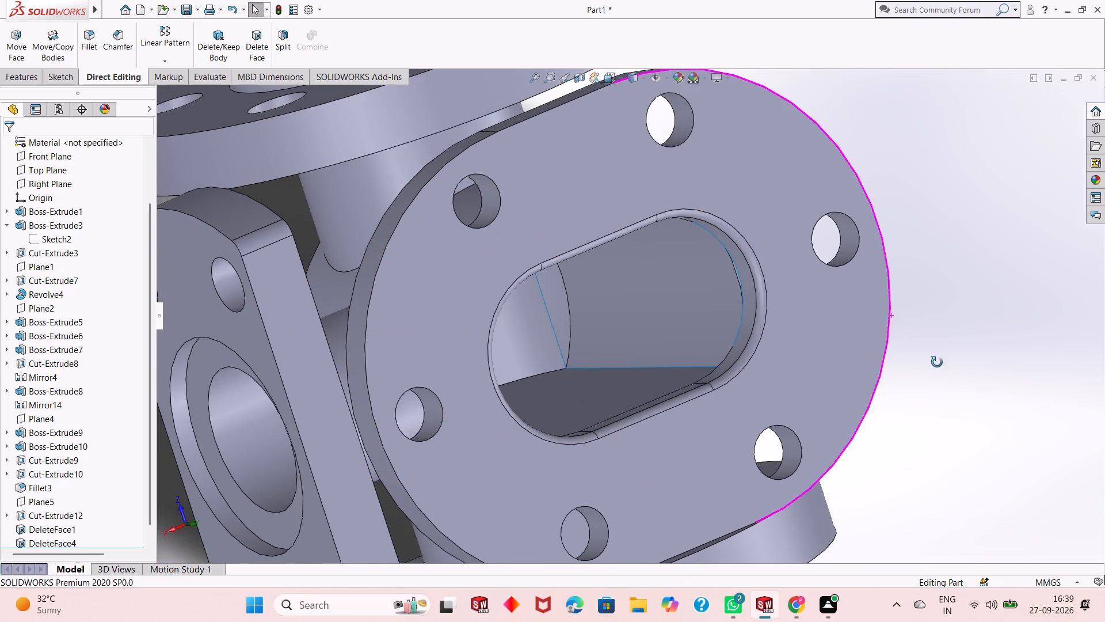
middle_click_drag(937, 362, 882, 343)
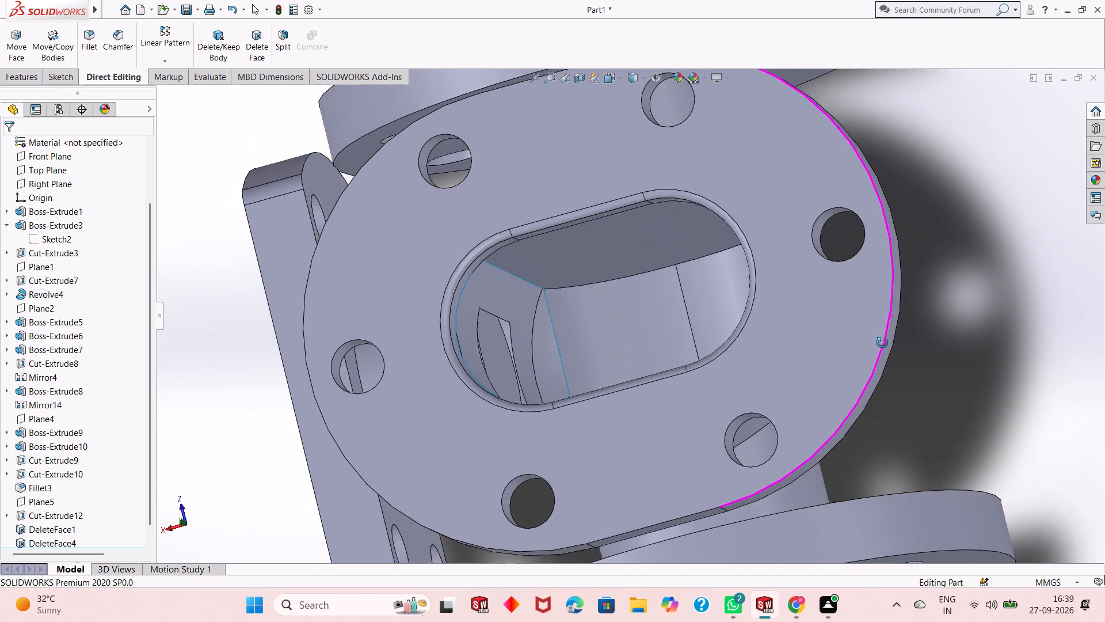
middle_click_drag(882, 343, 894, 328)
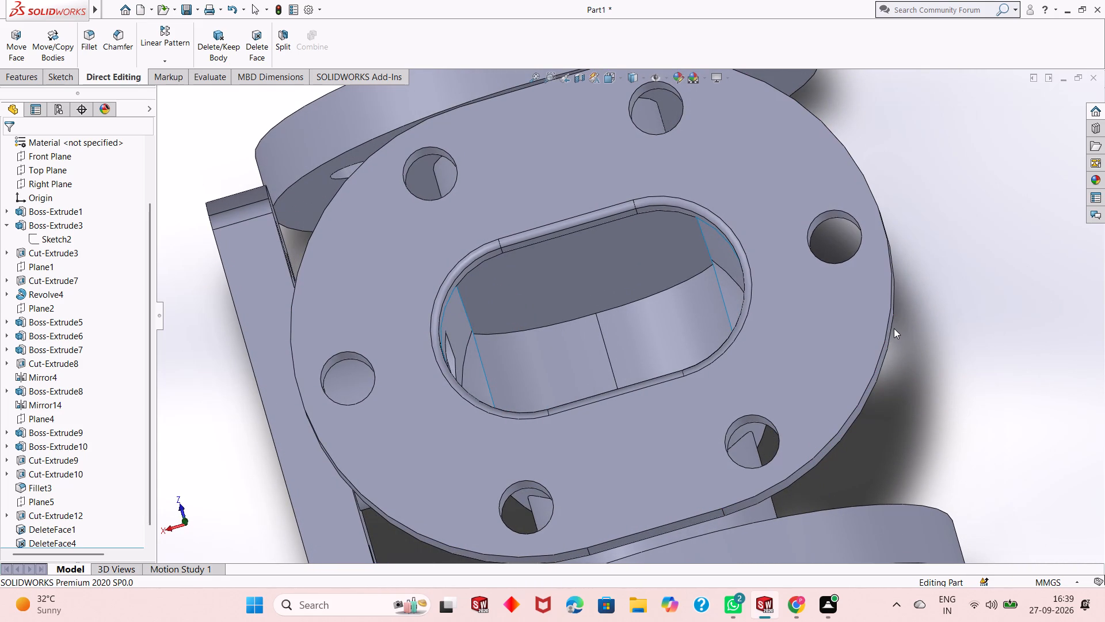
scroll(761, 366, "up", 2)
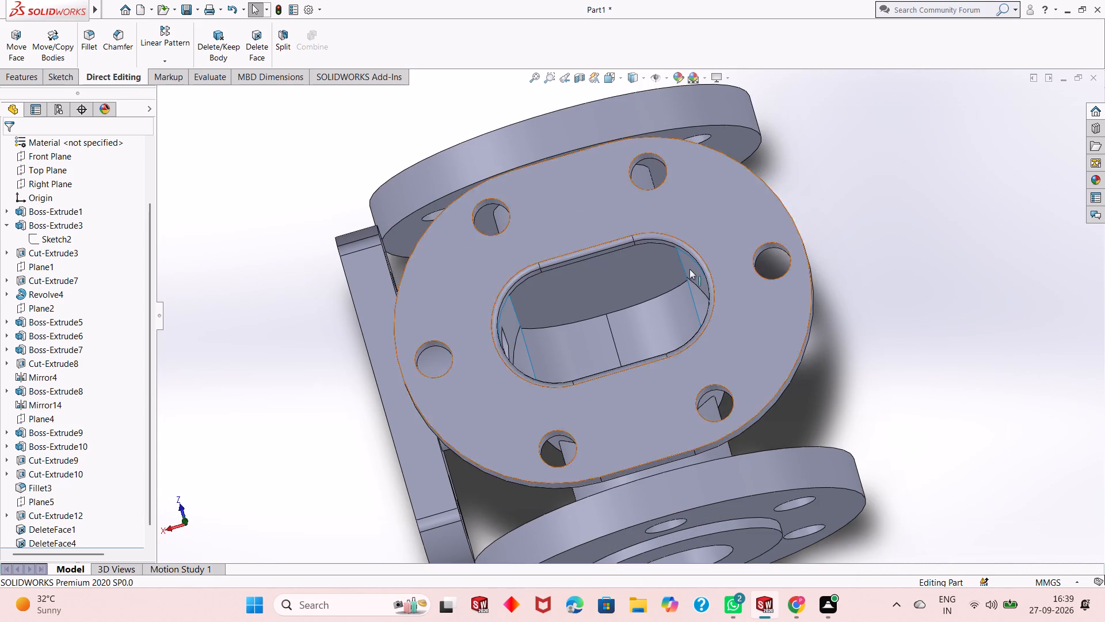
scroll(51, 392, "down", 6)
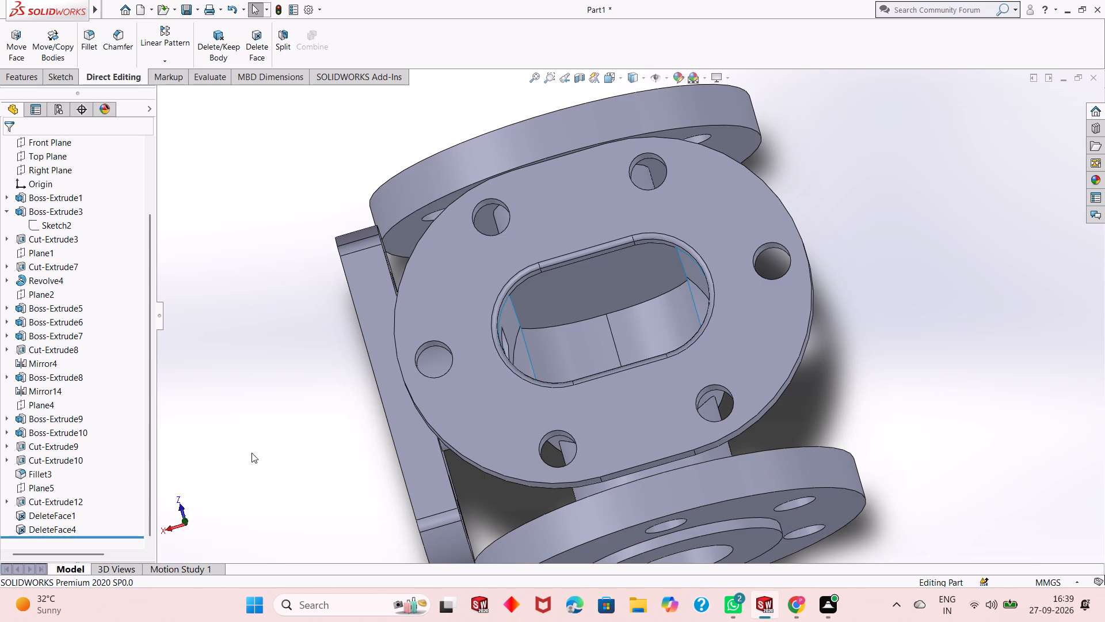
middle_click_drag(252, 453, 205, 350)
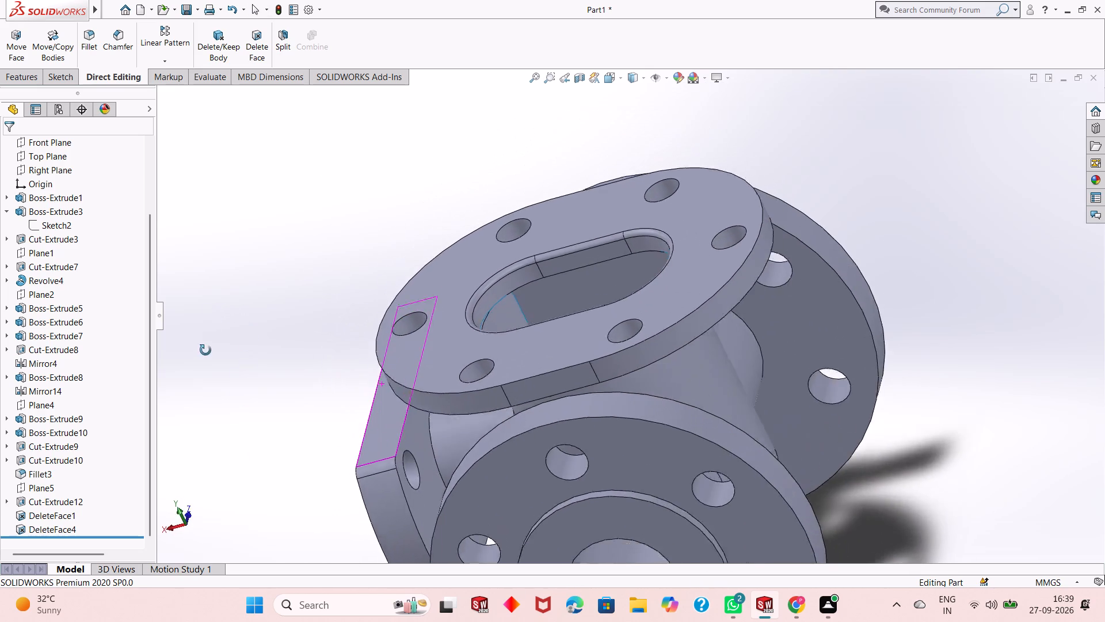
middle_click_drag(205, 350, 252, 384)
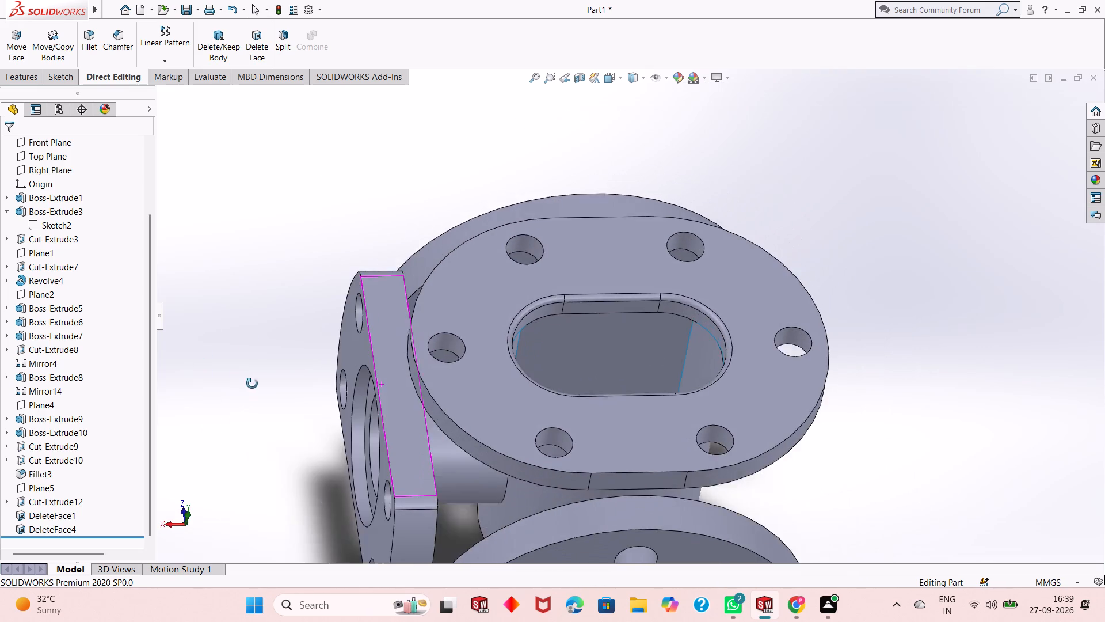
middle_click_drag(252, 384, 233, 432)
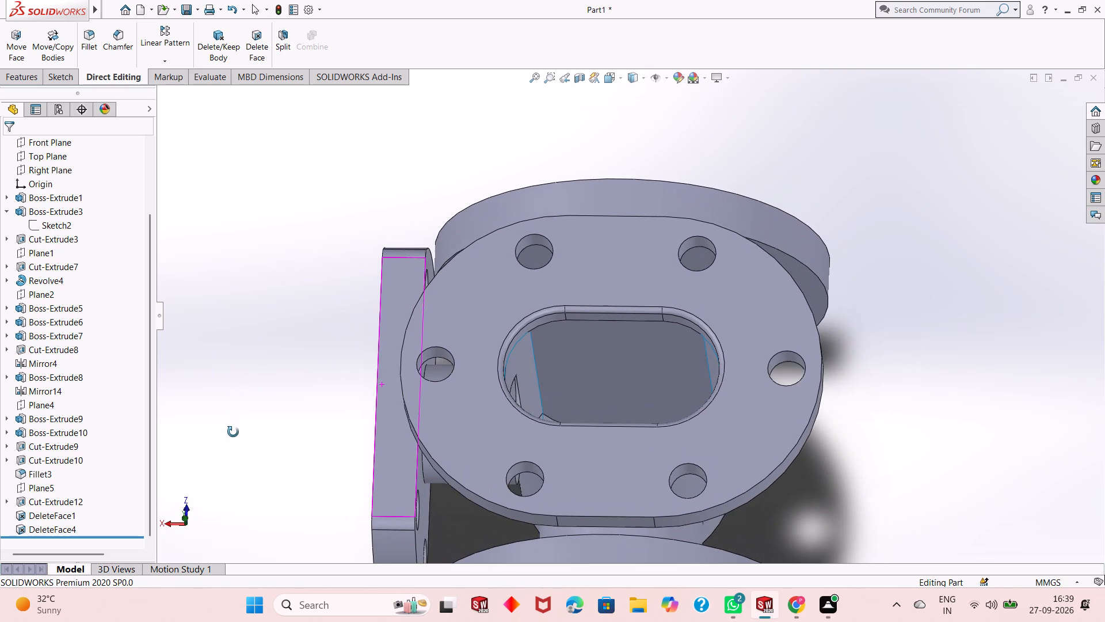
middle_click_drag(233, 432, 197, 441)
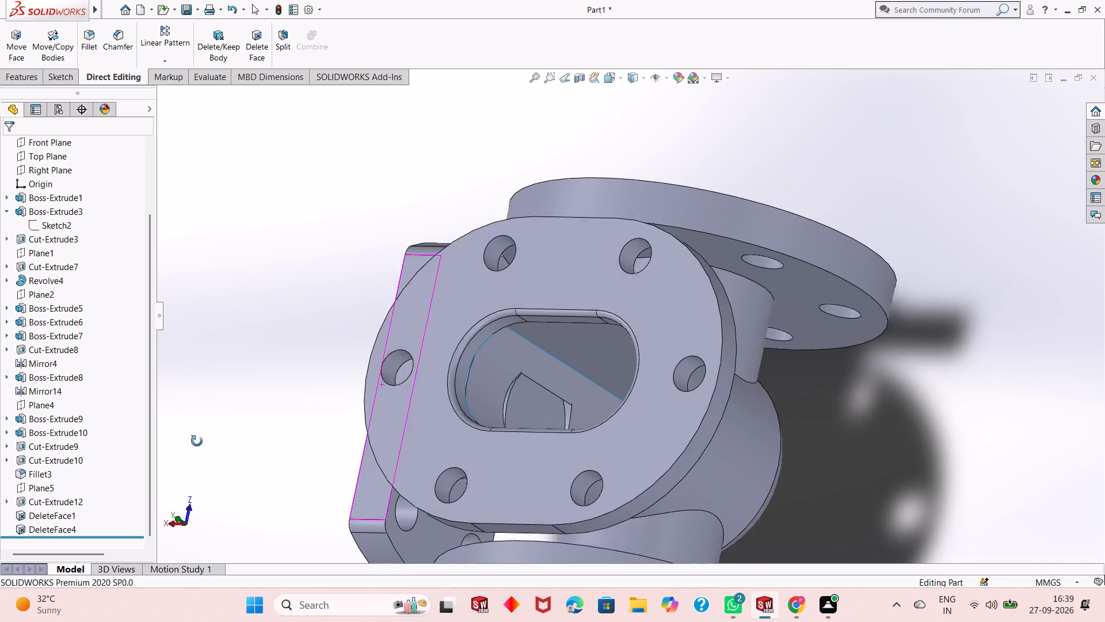
middle_click_drag(197, 441, 235, 453)
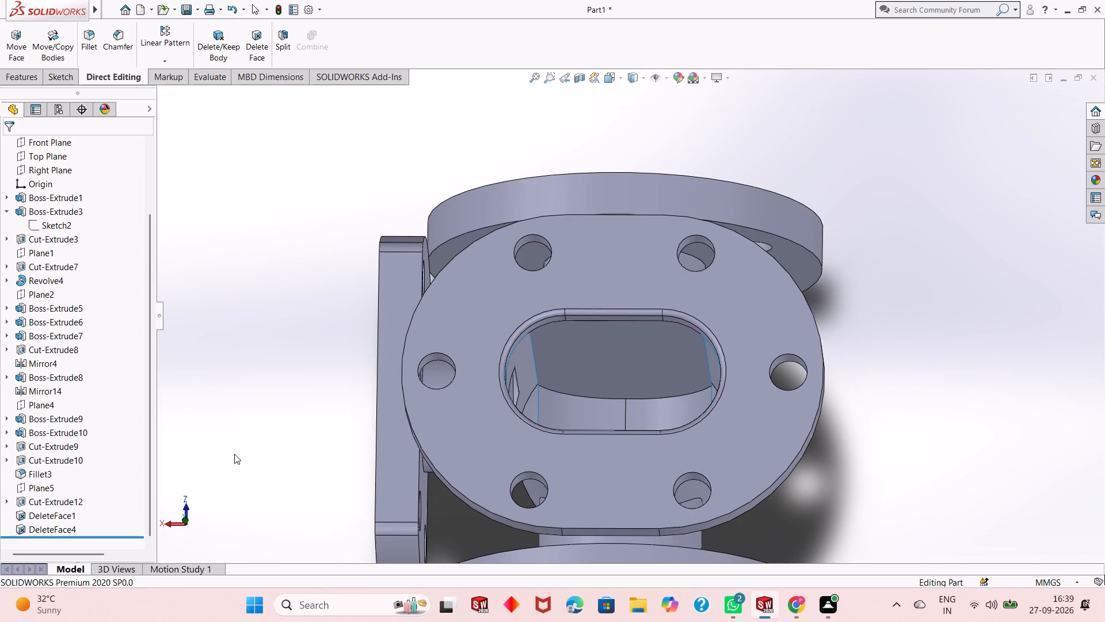
Undo the two-face cavity deletion and the diameter change in the sketch of the neck behind the four-hole flange.
key("ctrl+z")
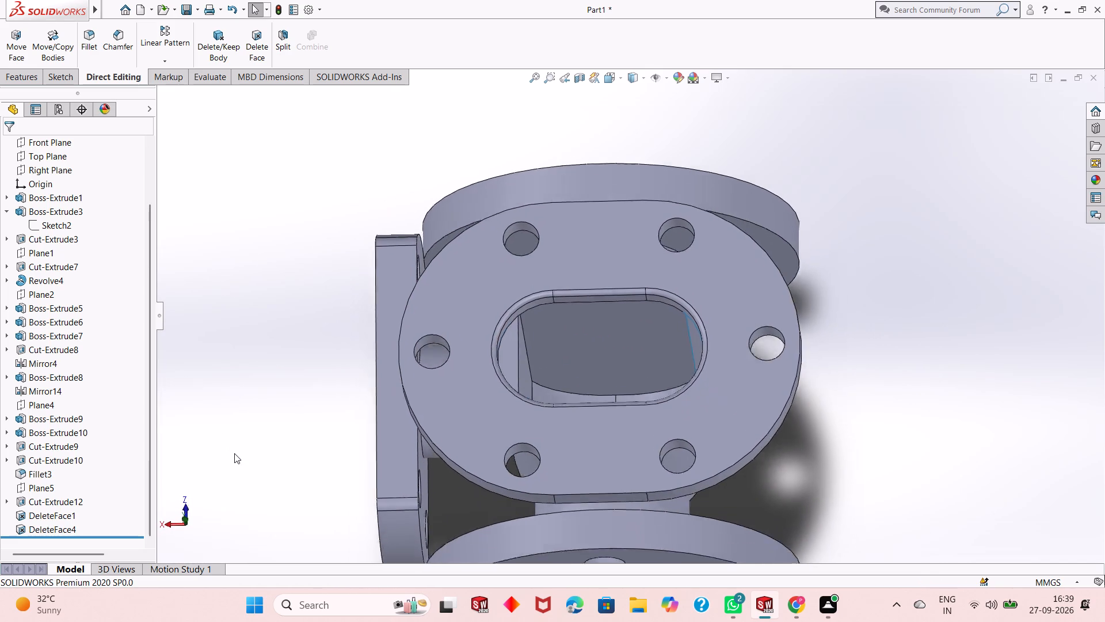
key("ctrl+z")
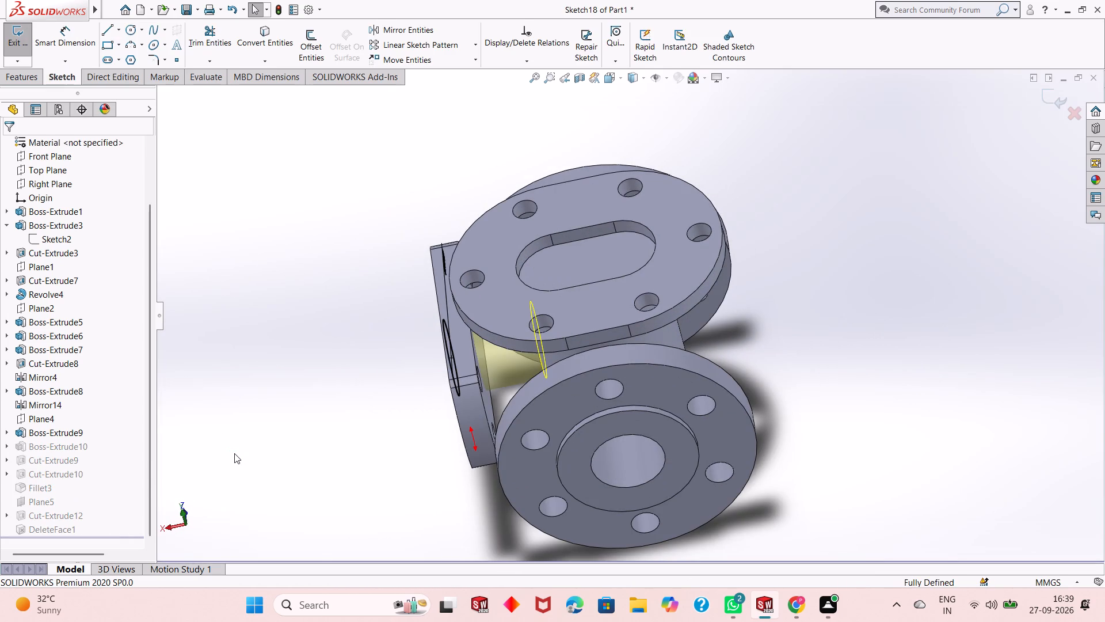
key("ctrl+z")
key("ctrl+z")
key("ctrl+z")
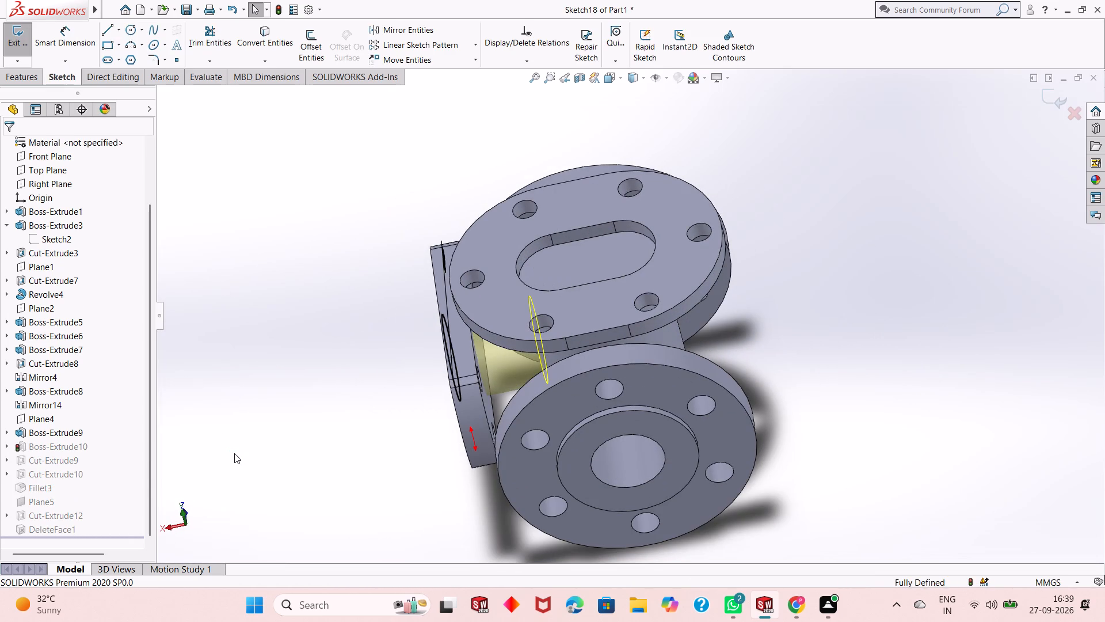
middle_click_drag(241, 454, 319, 434)
key("ctrl+z")
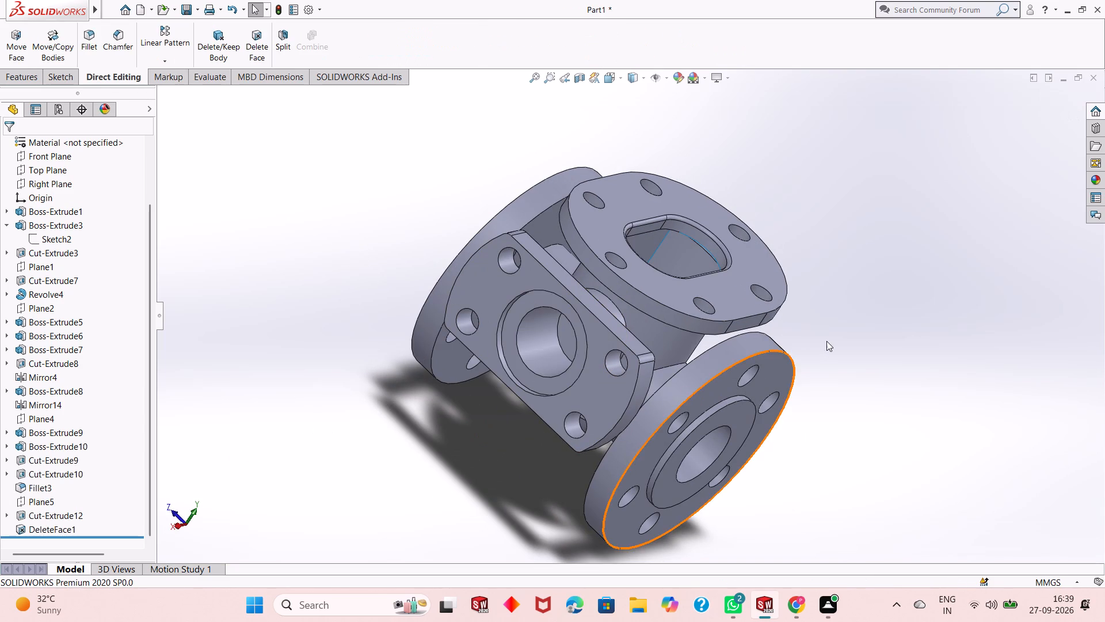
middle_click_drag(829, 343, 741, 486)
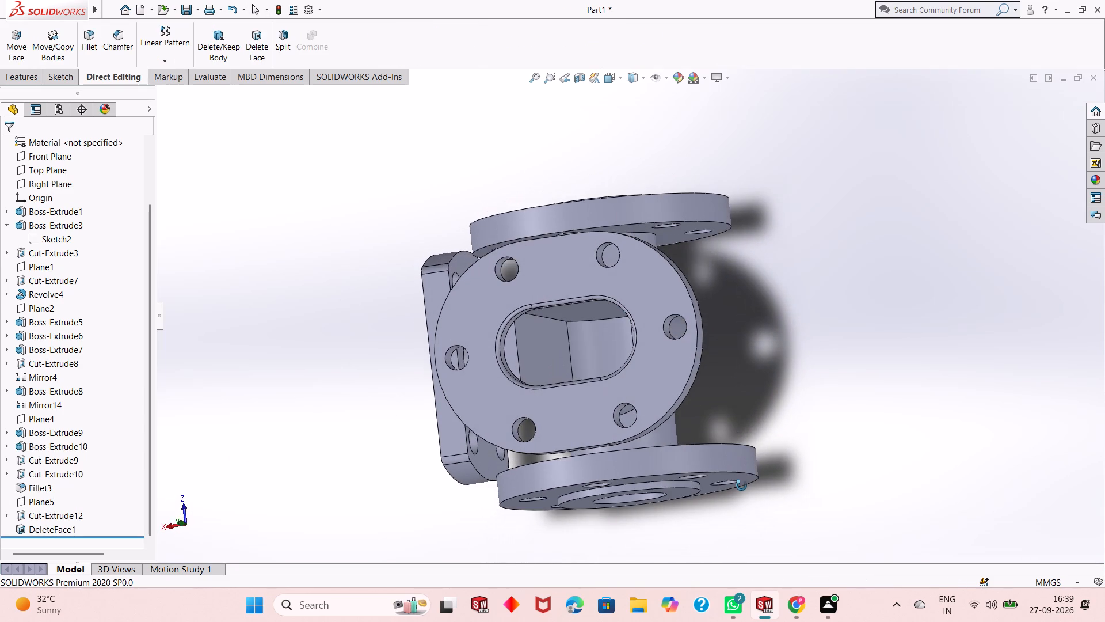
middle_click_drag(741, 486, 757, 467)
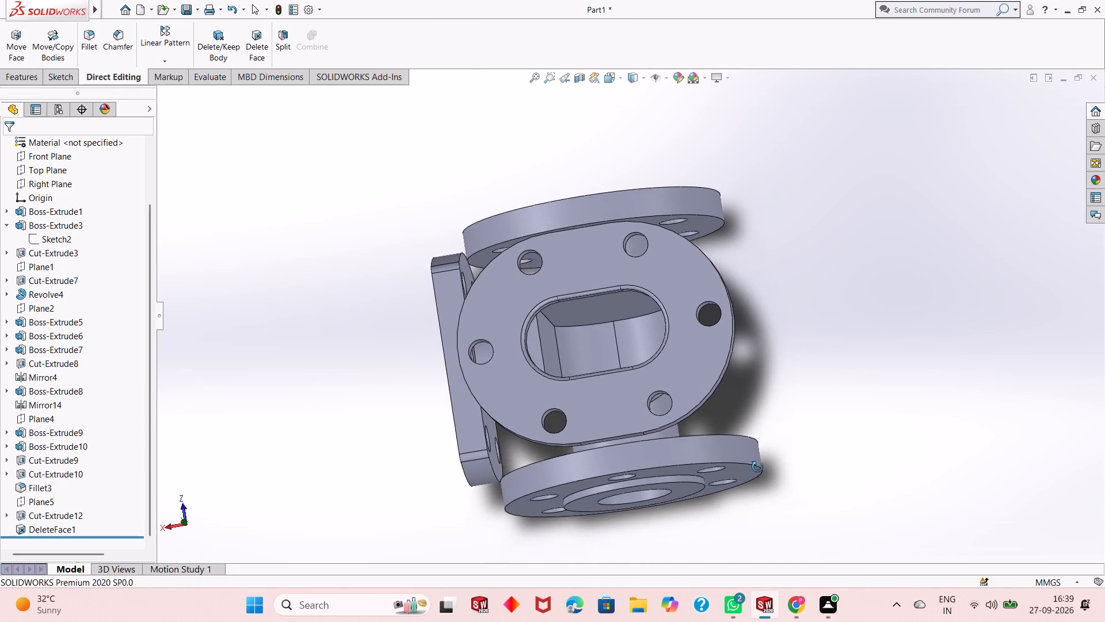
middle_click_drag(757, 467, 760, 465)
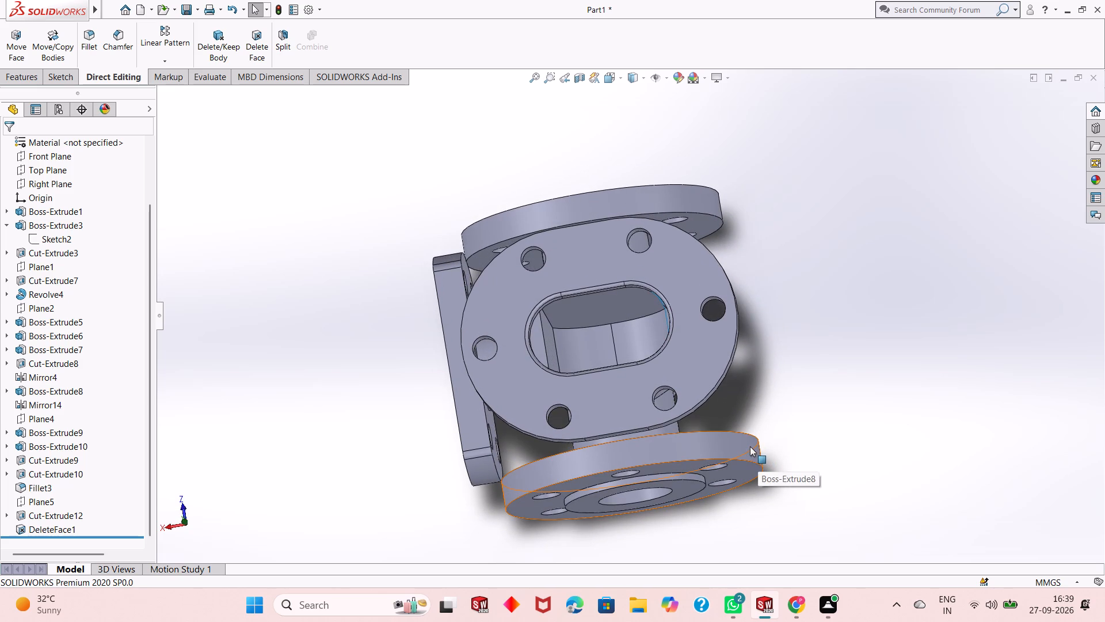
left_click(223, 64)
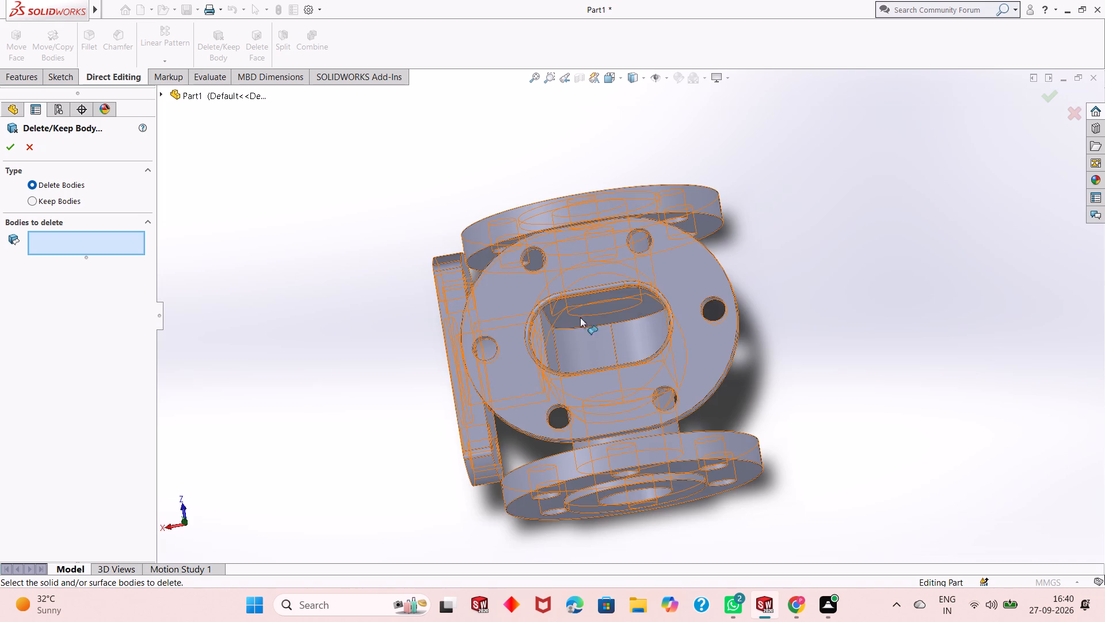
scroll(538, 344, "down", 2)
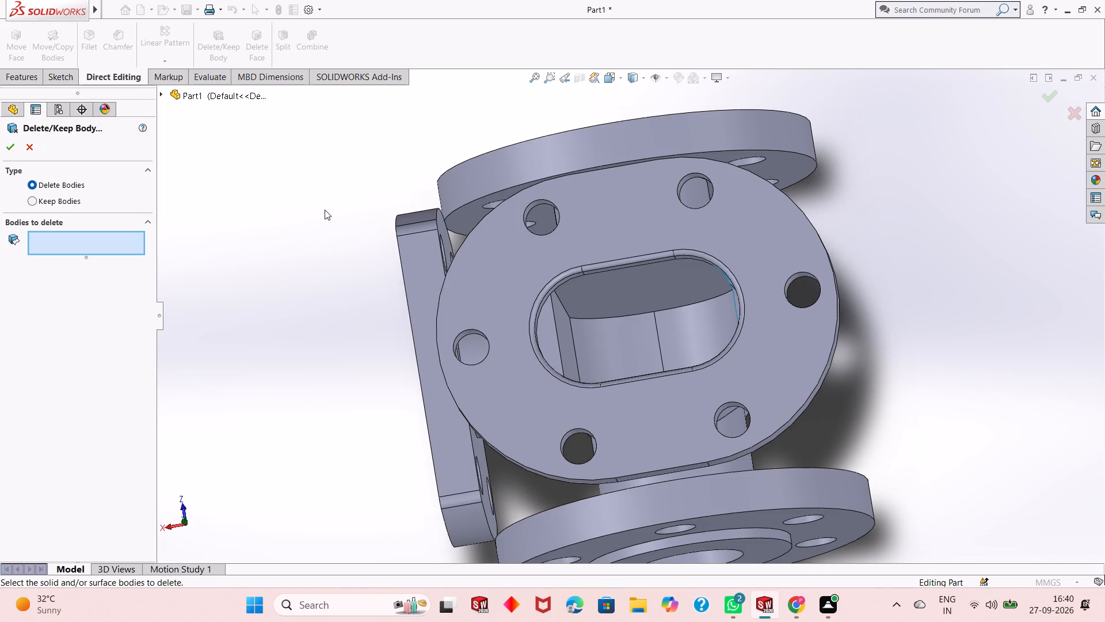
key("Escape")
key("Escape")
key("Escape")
Delete only the flat end wall face inside the cavity on the side nearest the four-hole flange.
left_click(253, 54)
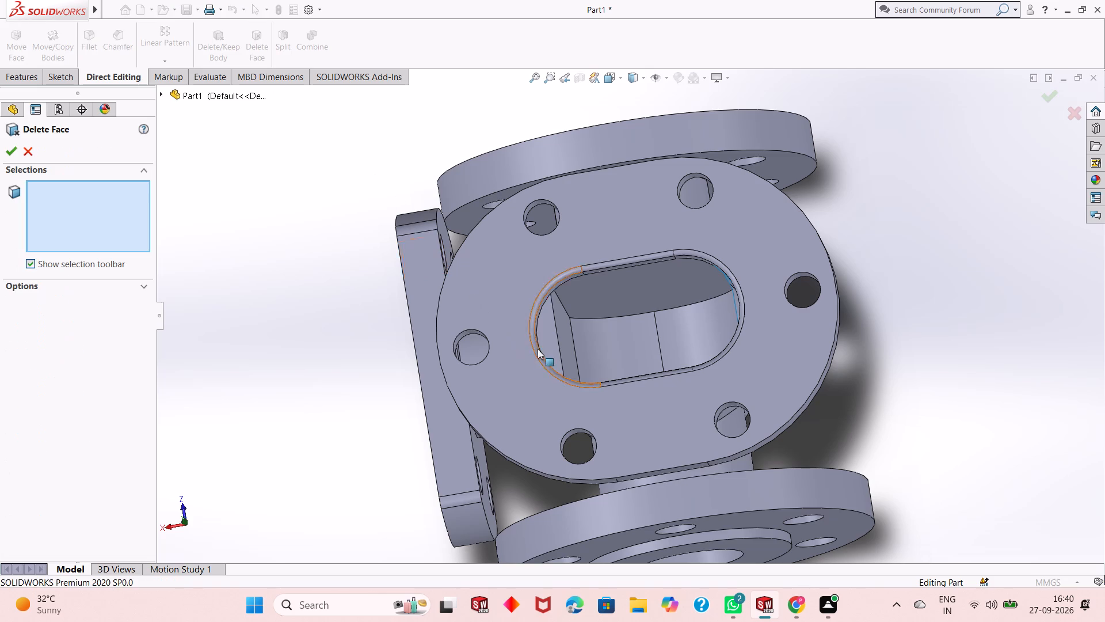
left_click(547, 336)
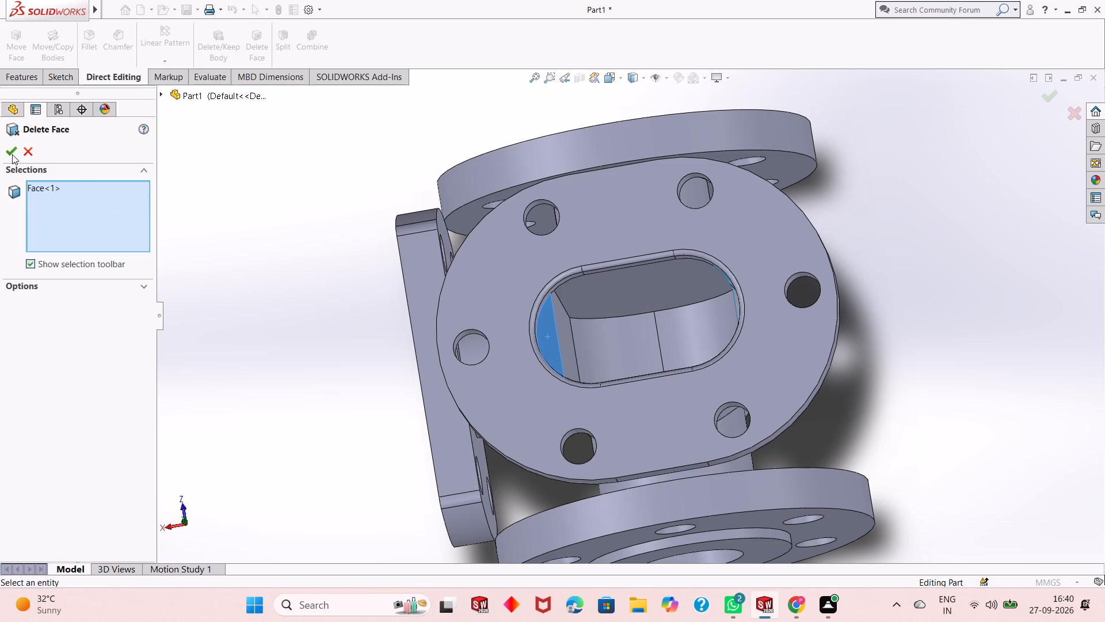
left_click(12, 154)
middle_click_drag(326, 339, 326, 340)
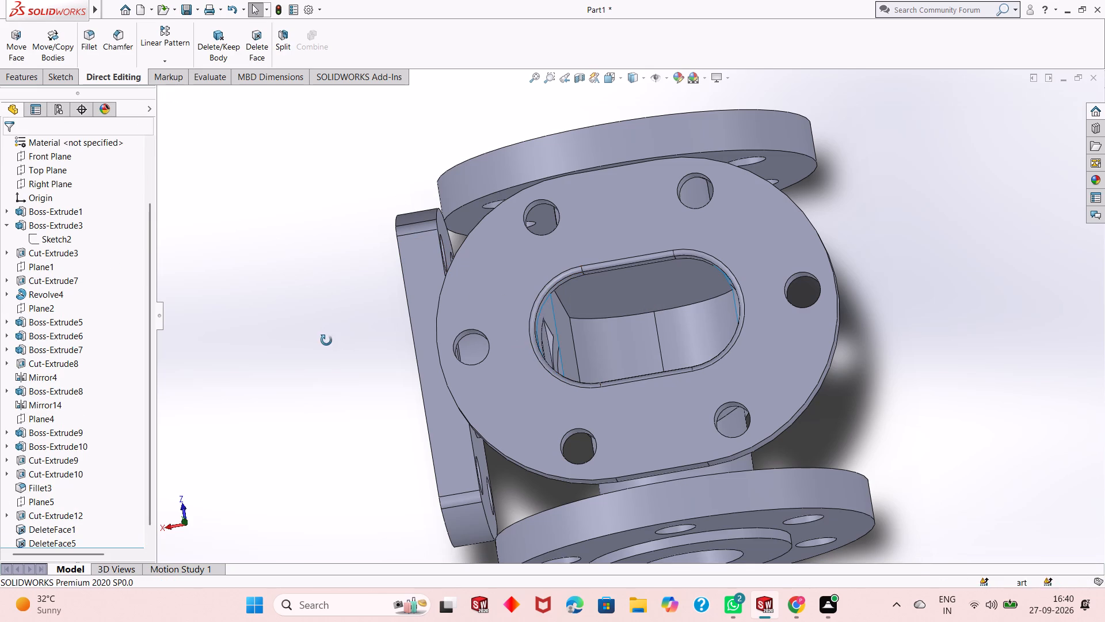
middle_click_drag(326, 340, 303, 363)
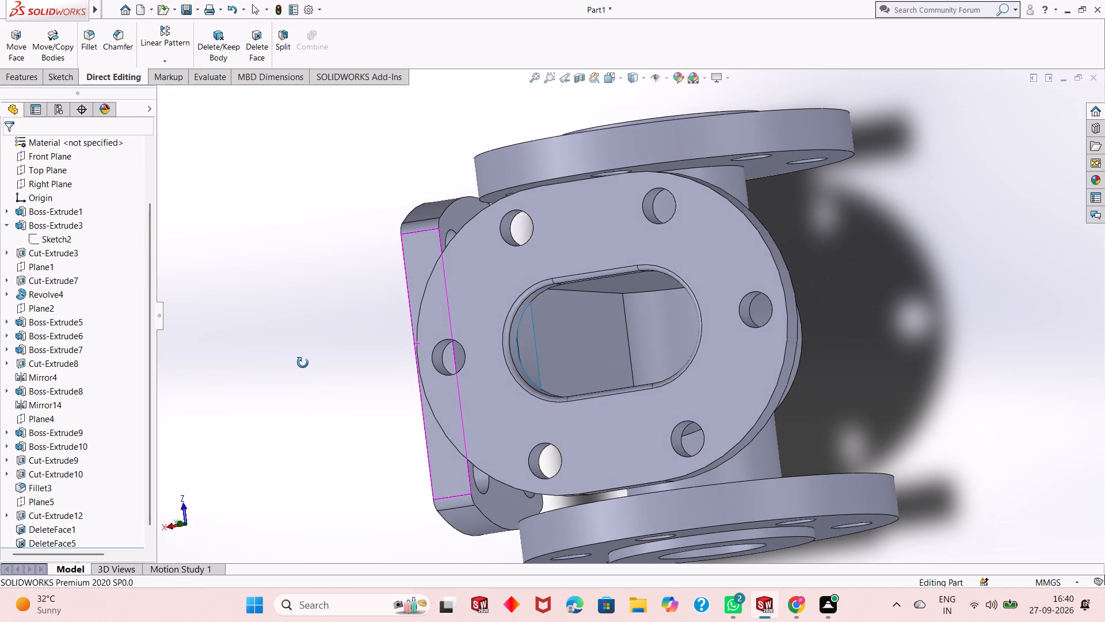
middle_click_drag(303, 363, 318, 352)
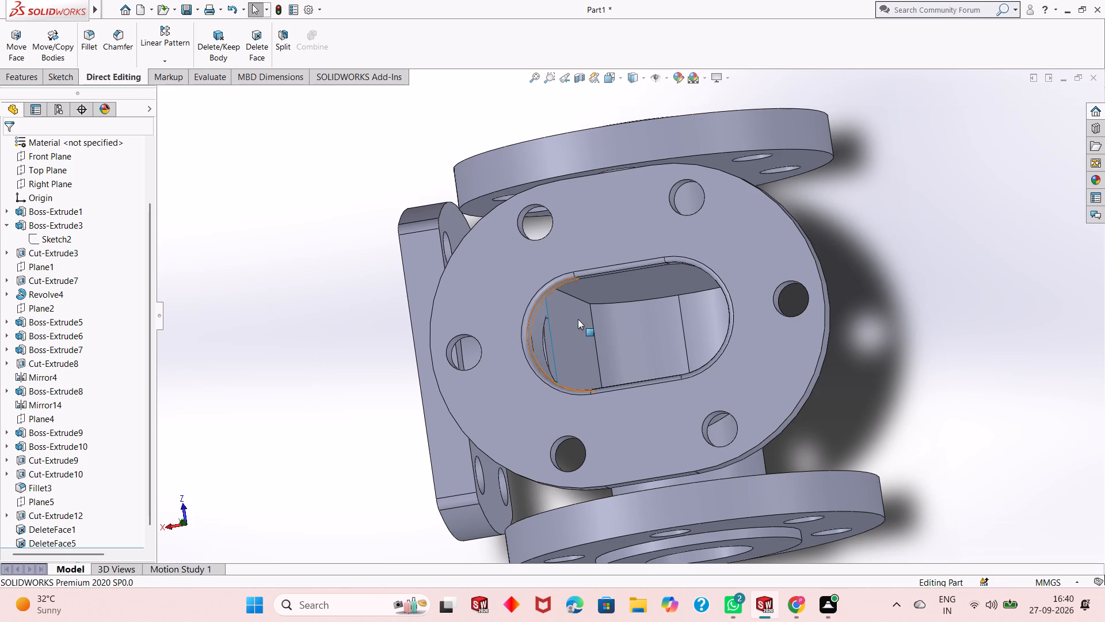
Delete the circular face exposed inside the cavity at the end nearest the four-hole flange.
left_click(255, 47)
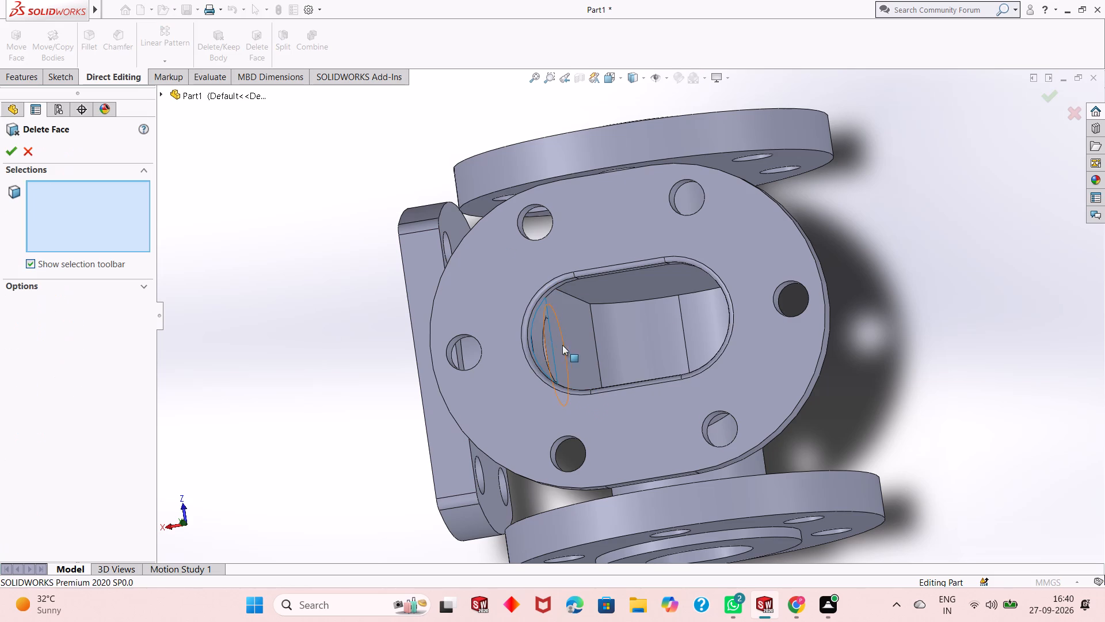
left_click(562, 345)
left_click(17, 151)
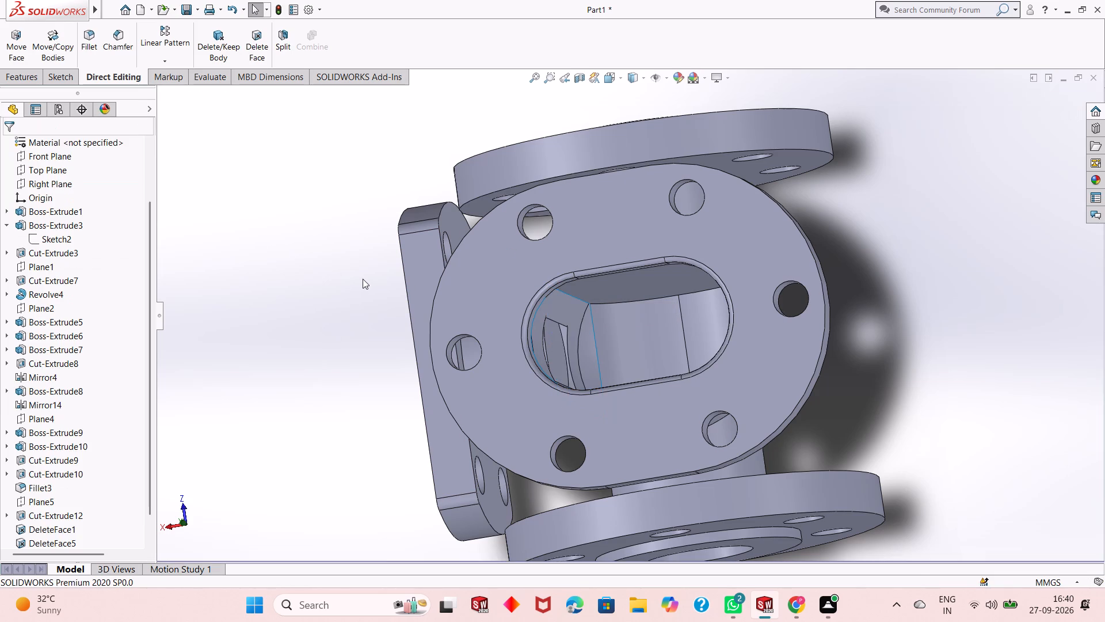
Examine the cavity and the flanges from several angles after the face deletion, and review the feature list.
middle_click_drag(363, 282, 378, 184)
left_click(330, 256)
middle_click_drag(650, 255, 659, 285)
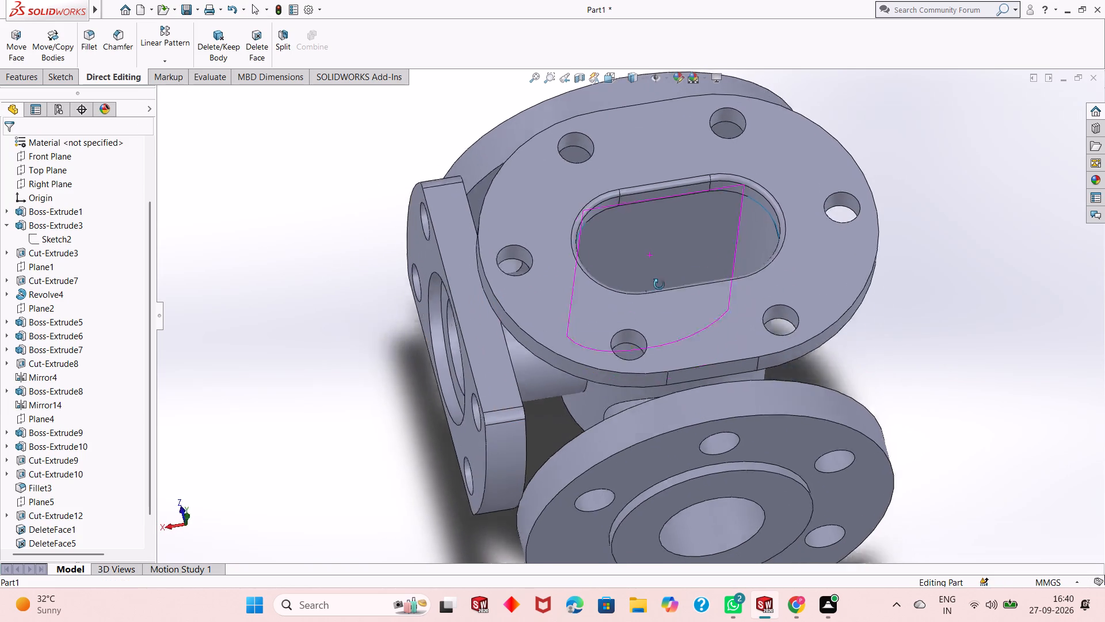
middle_click_drag(659, 285, 555, 375)
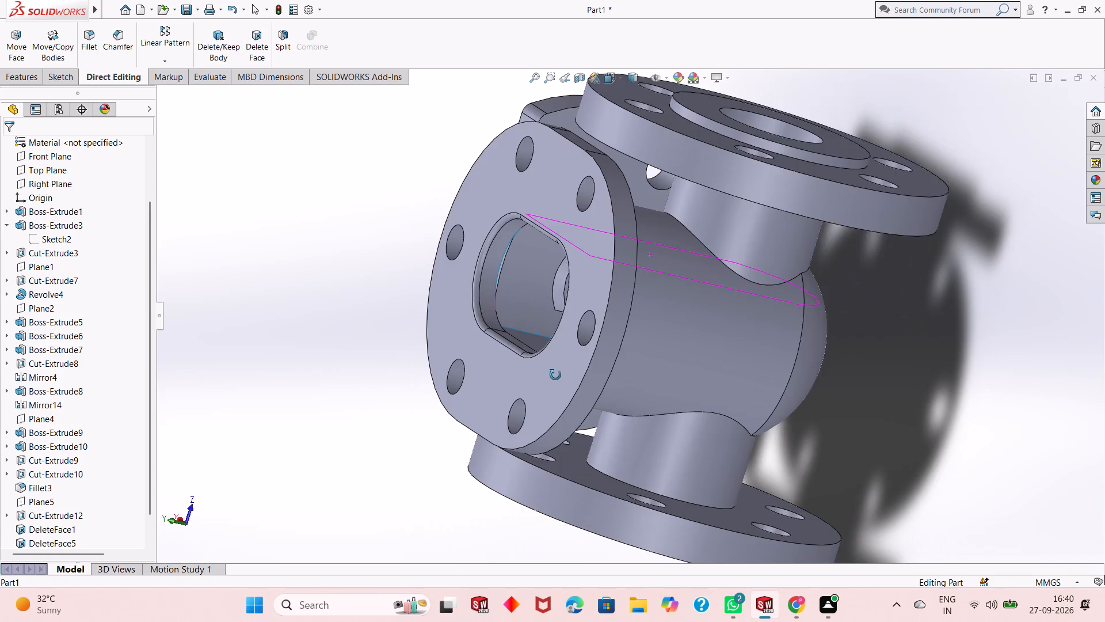
middle_click_drag(555, 375, 704, 202)
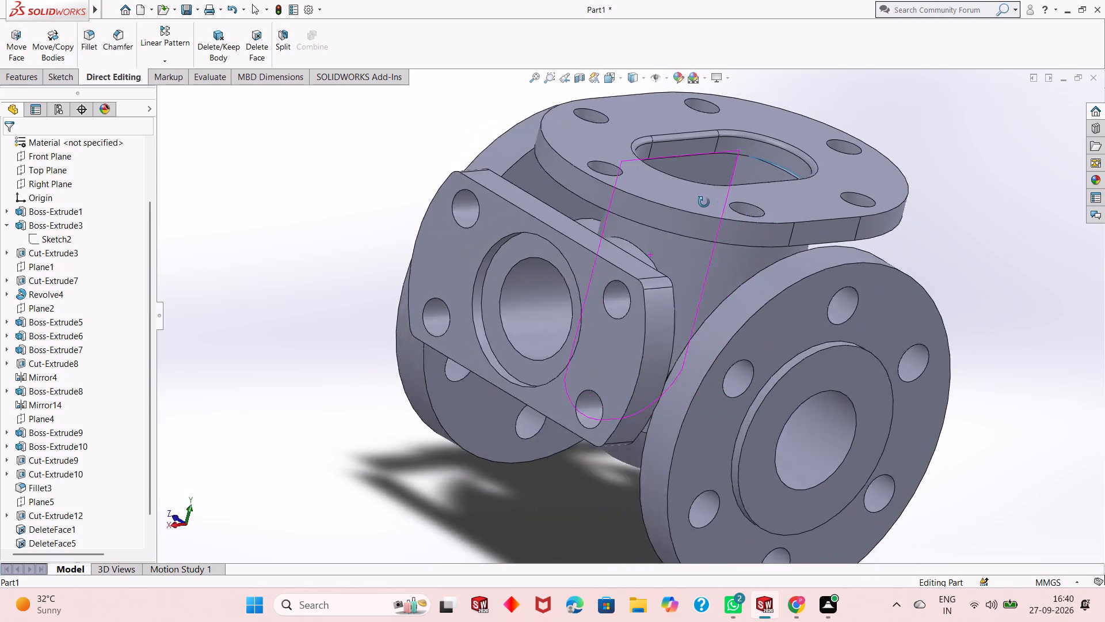
middle_click_drag(704, 202, 673, 241)
scroll(672, 323, "up", 1)
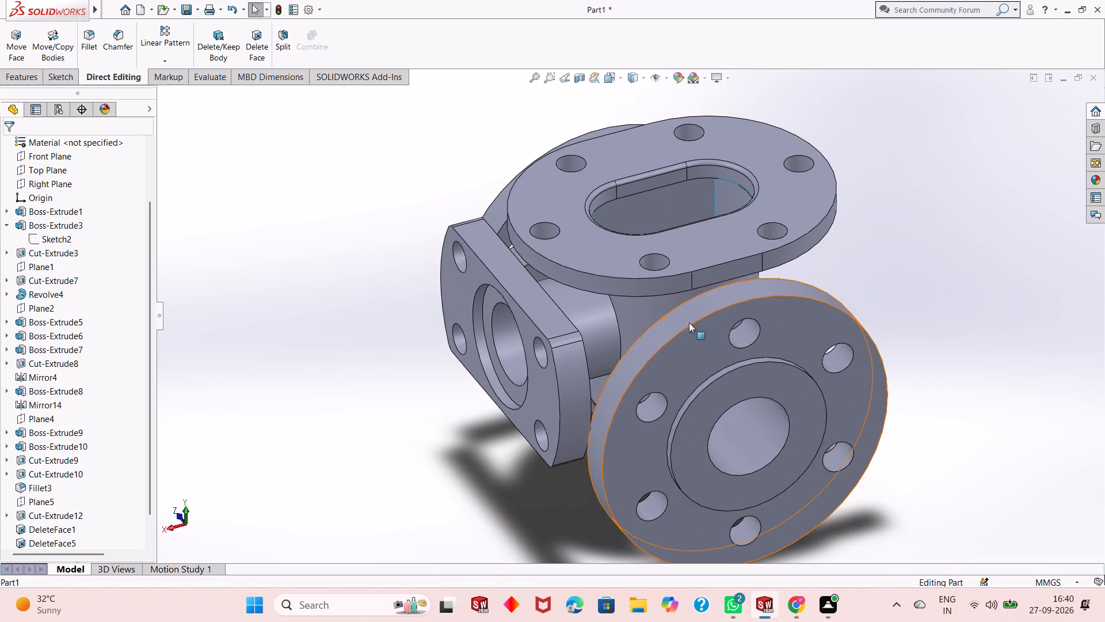
middle_click_drag(721, 311, 721, 263)
left_click(980, 324)
scroll(672, 285, "down", 2)
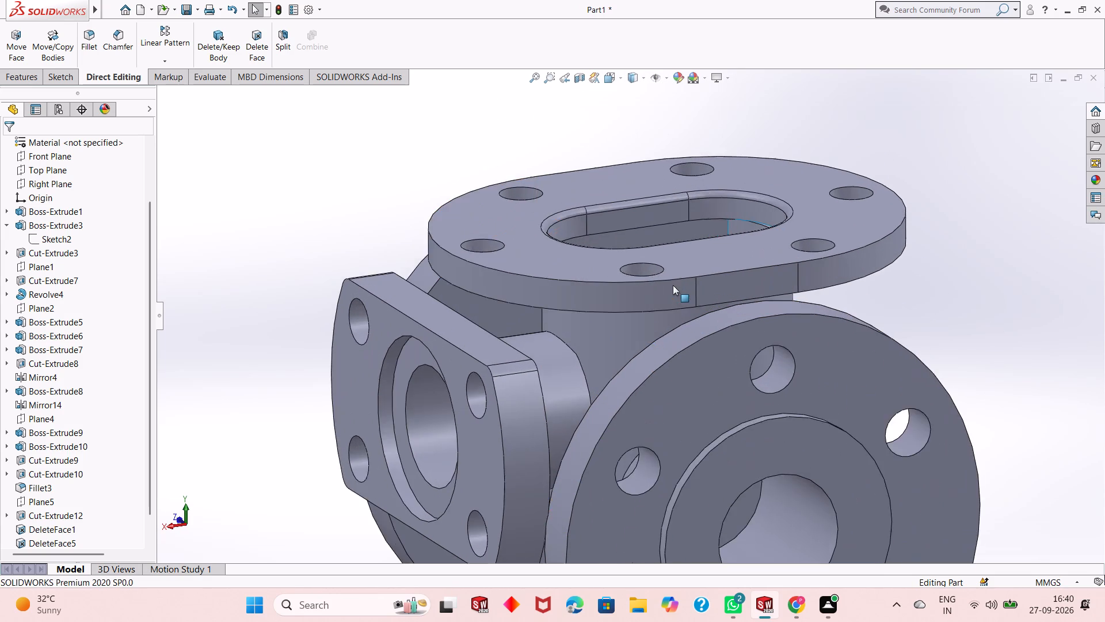
scroll(697, 387, "up", 4)
scroll(719, 491, "down", 1)
scroll(640, 389, "up", 1)
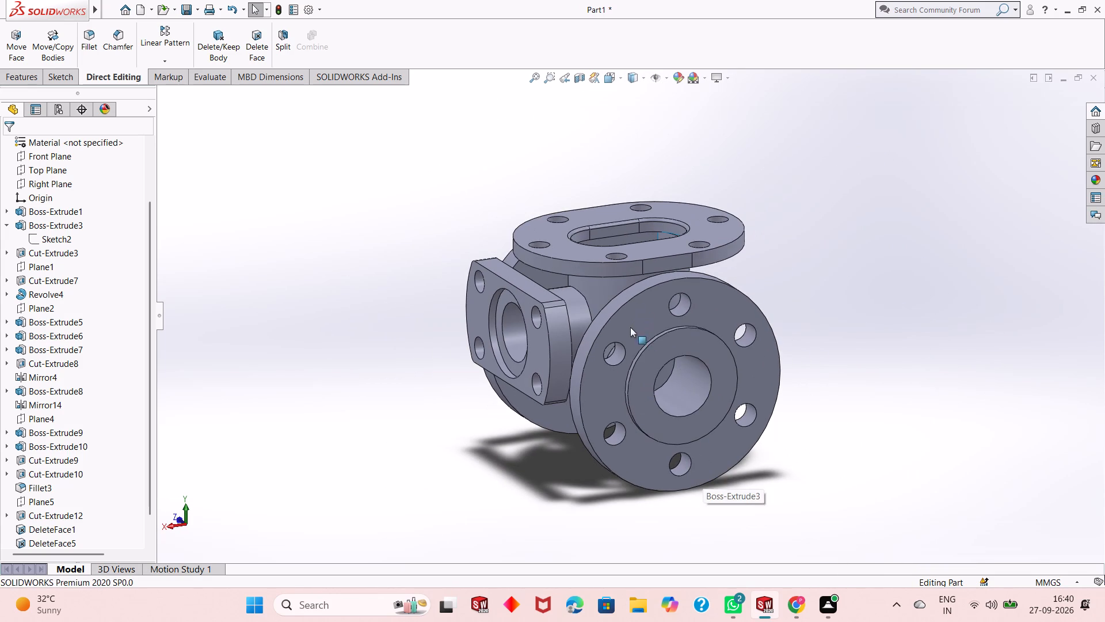
scroll(656, 301, "down", 1)
double_click(791, 268)
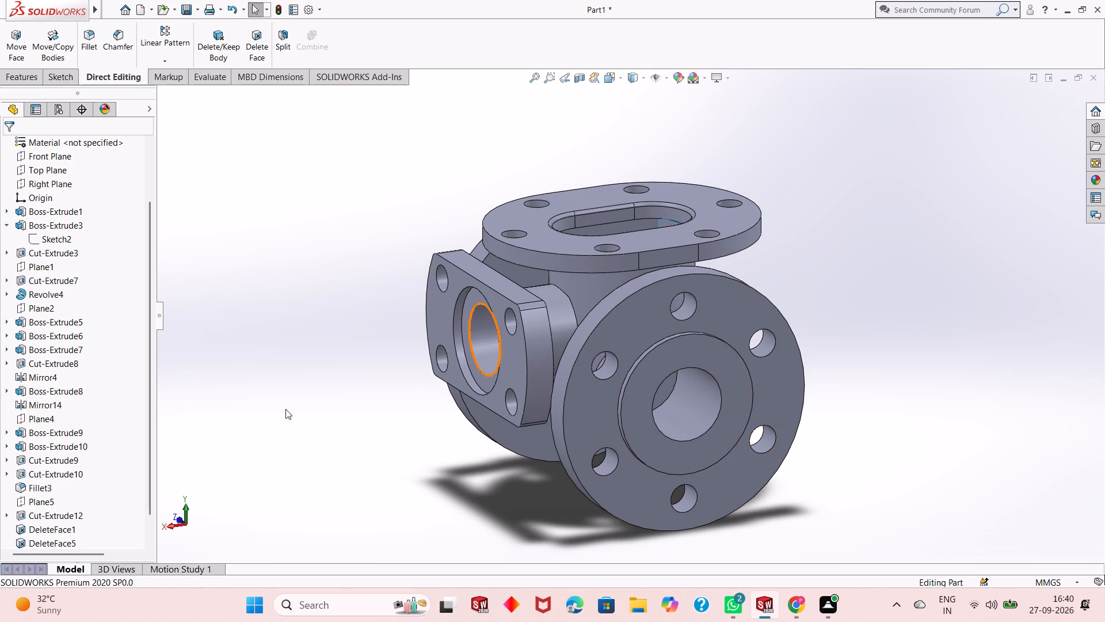
scroll(75, 413, "down", 6)
scroll(75, 413, "up", 2)
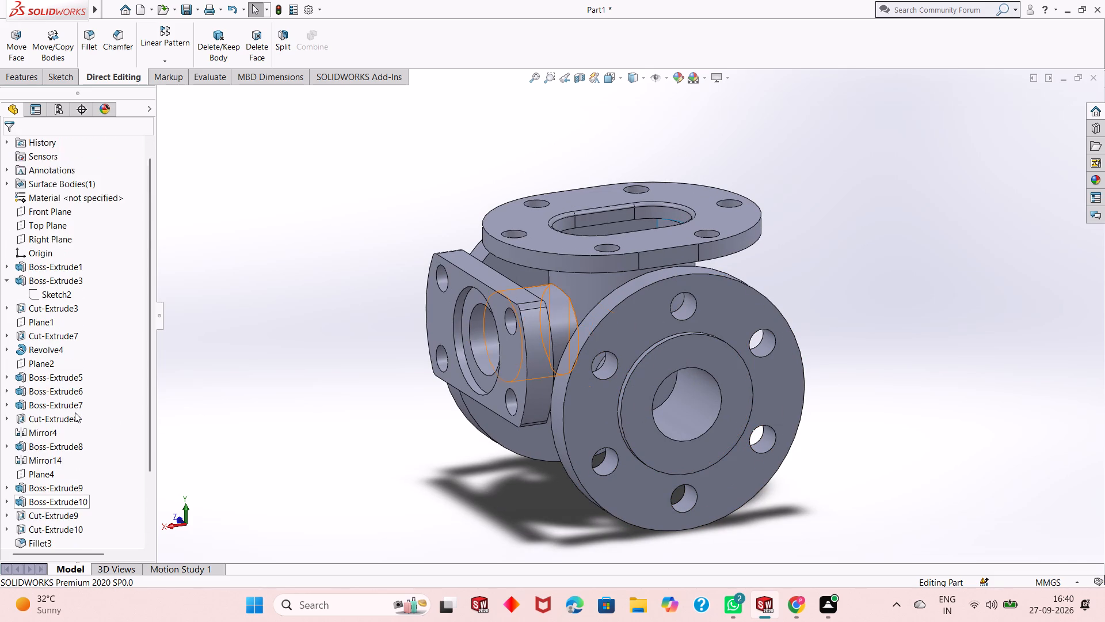
scroll(75, 412, "down", 4)
Inspect the flange bores and the cavity end walls through the slotted opening of the six-hole oblong flange.
middle_click_drag(822, 409, 855, 420)
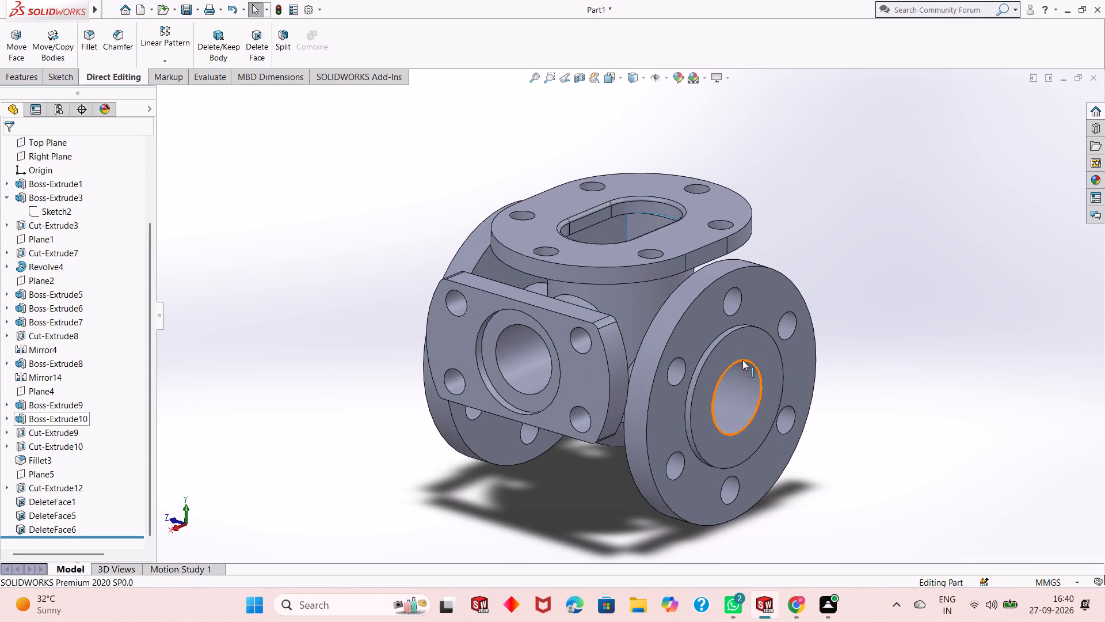
scroll(742, 360, "up", 1)
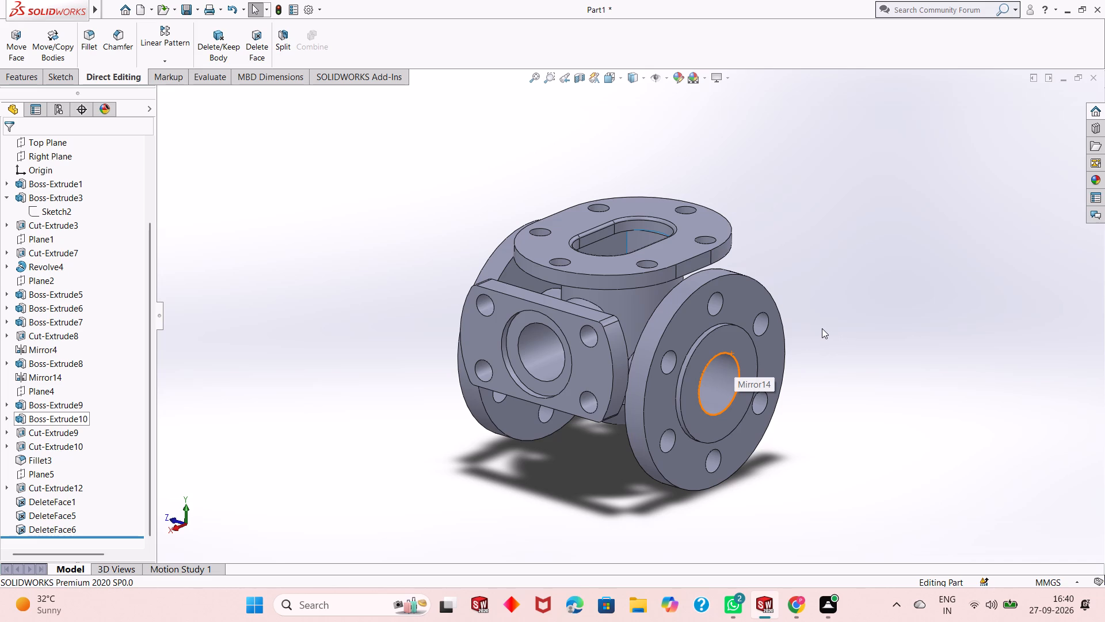
scroll(655, 369, "down", 1)
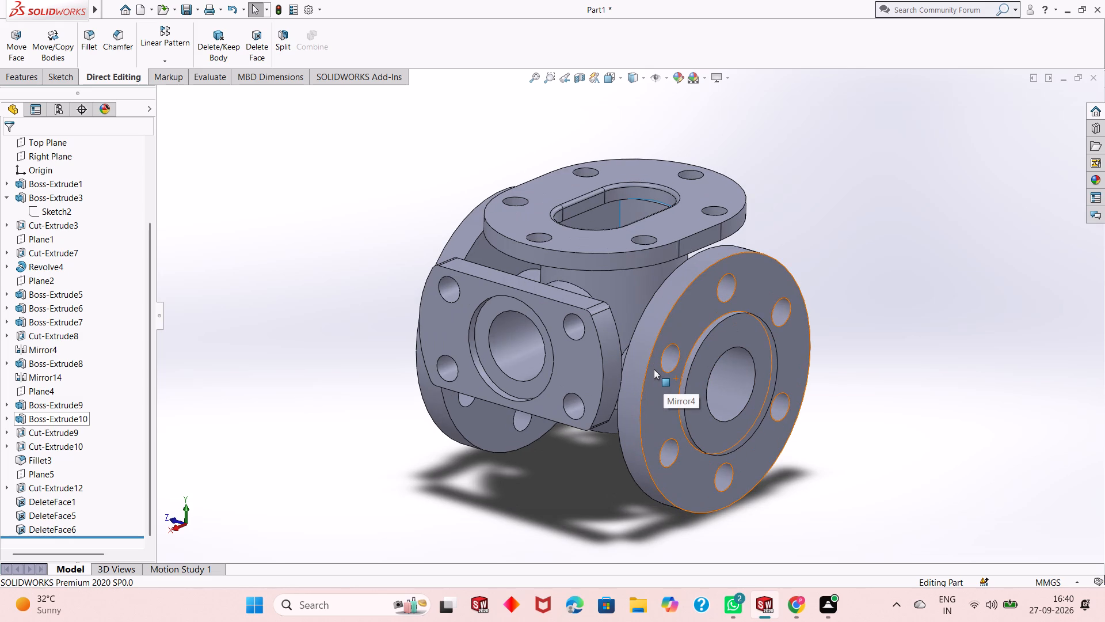
scroll(654, 369, "down", 2)
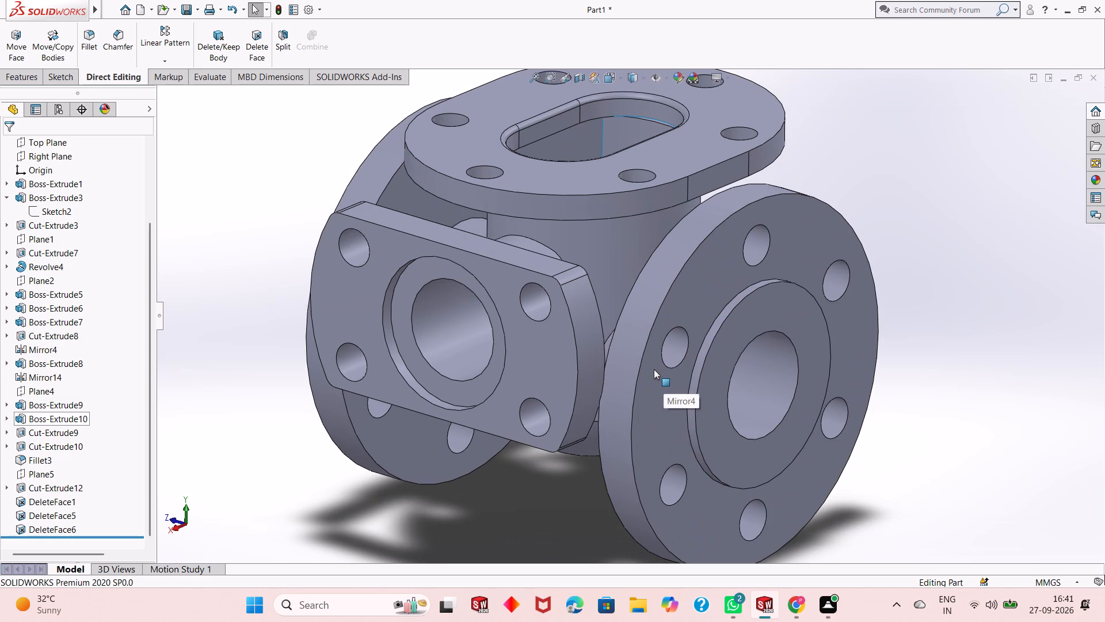
scroll(654, 369, "up", 2)
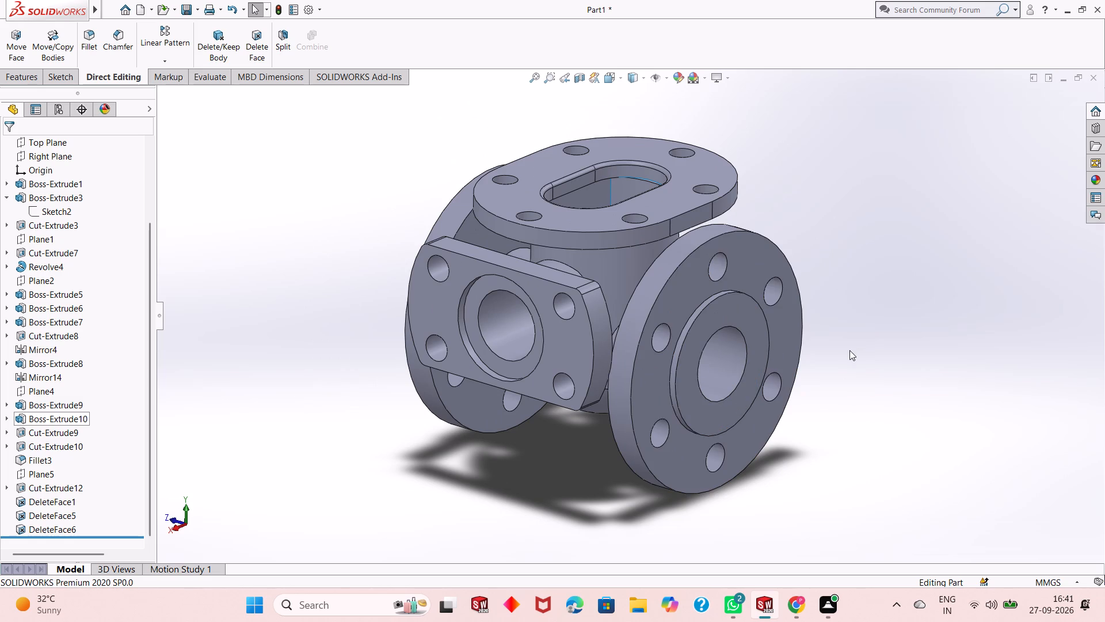
middle_click_drag(853, 346, 821, 572)
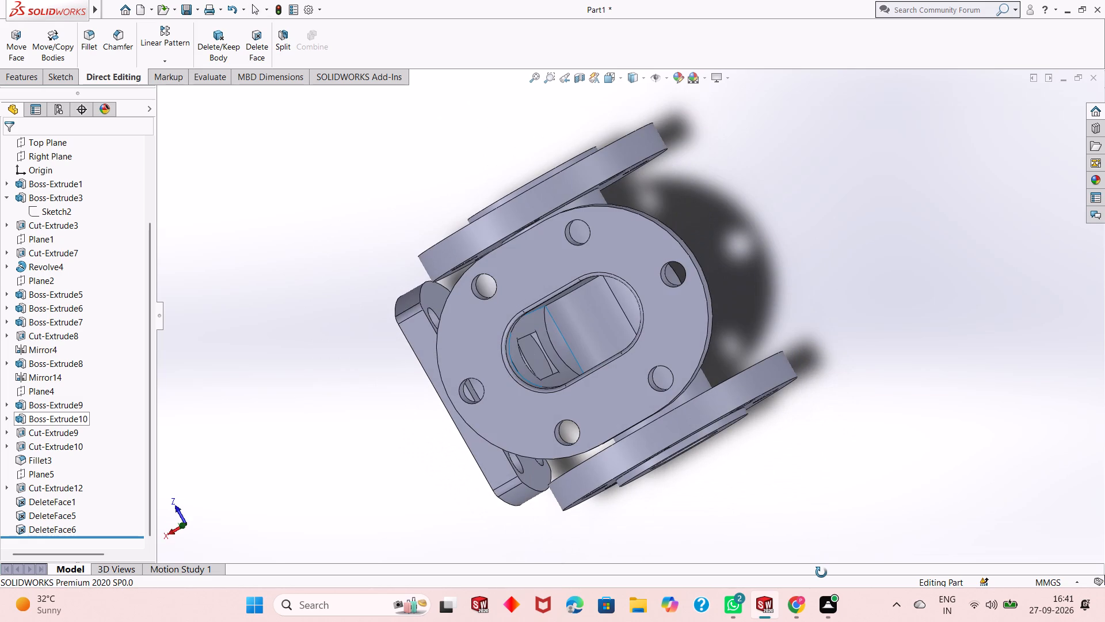
middle_click_drag(821, 572, 825, 475)
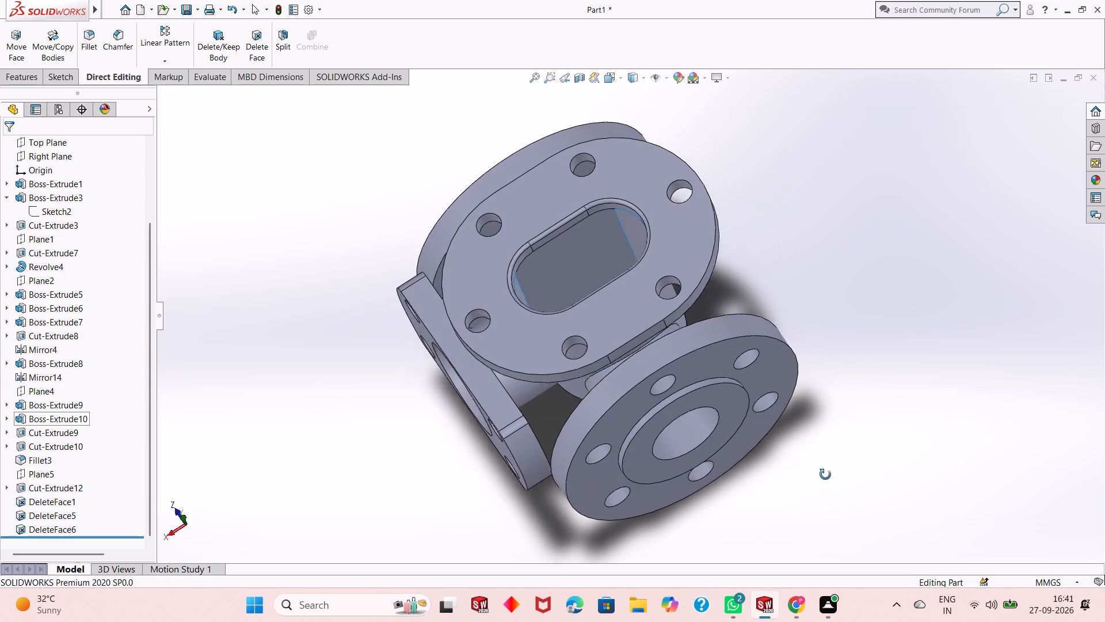
middle_click_drag(825, 475, 836, 461)
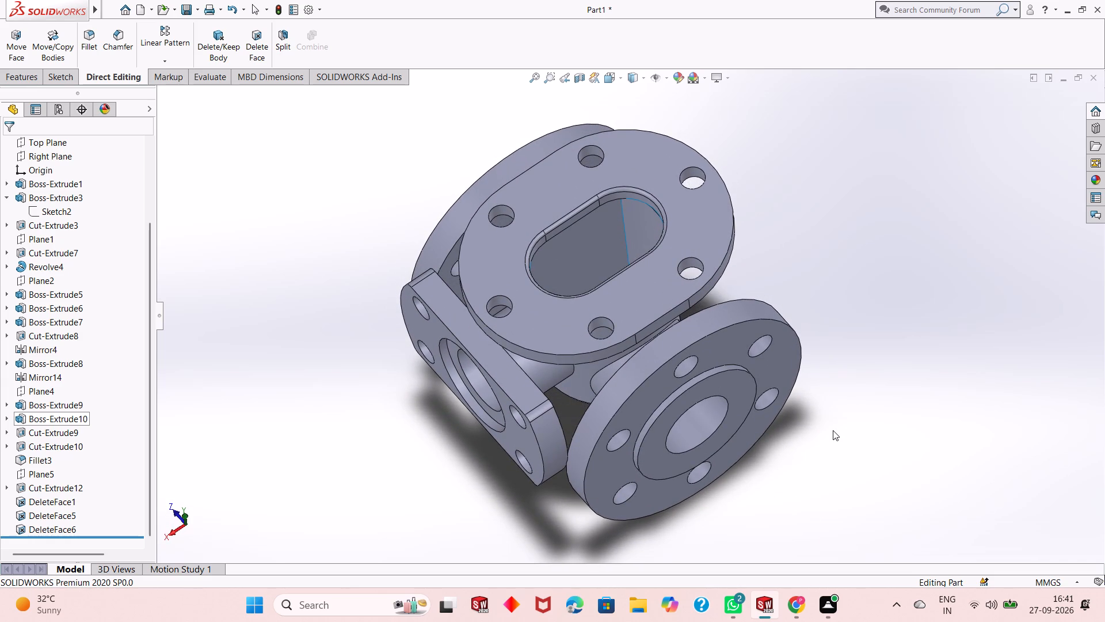
Undo the last two cavity face deletions and the removal of Fillet1, continuing the rebuild despite its error.
key("ctrl+z")
key("ctrl+z")
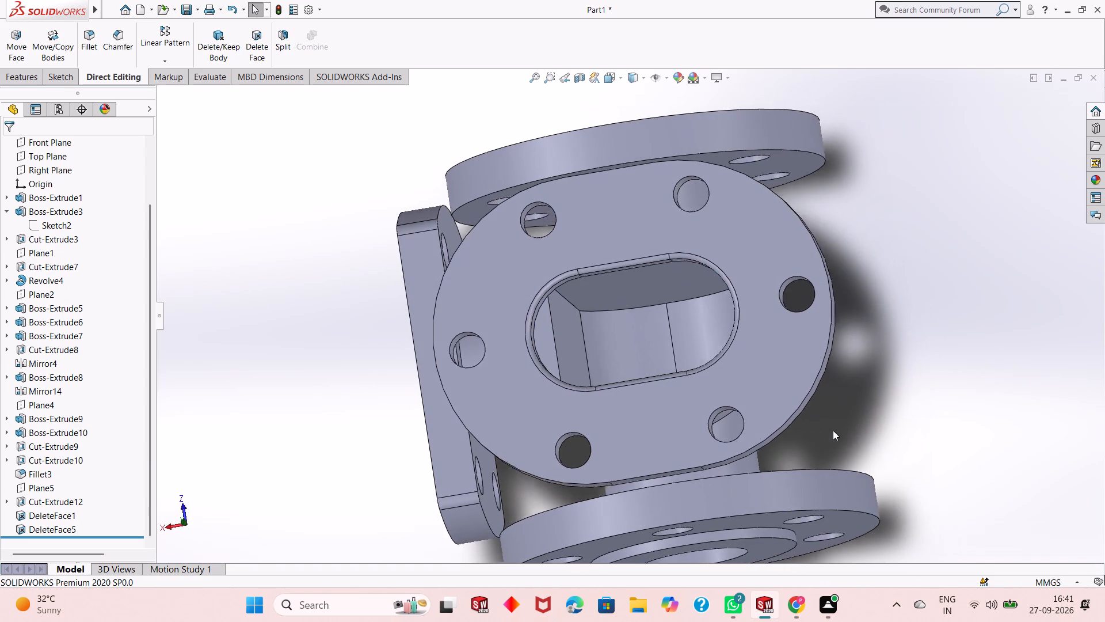
key("ctrl+z")
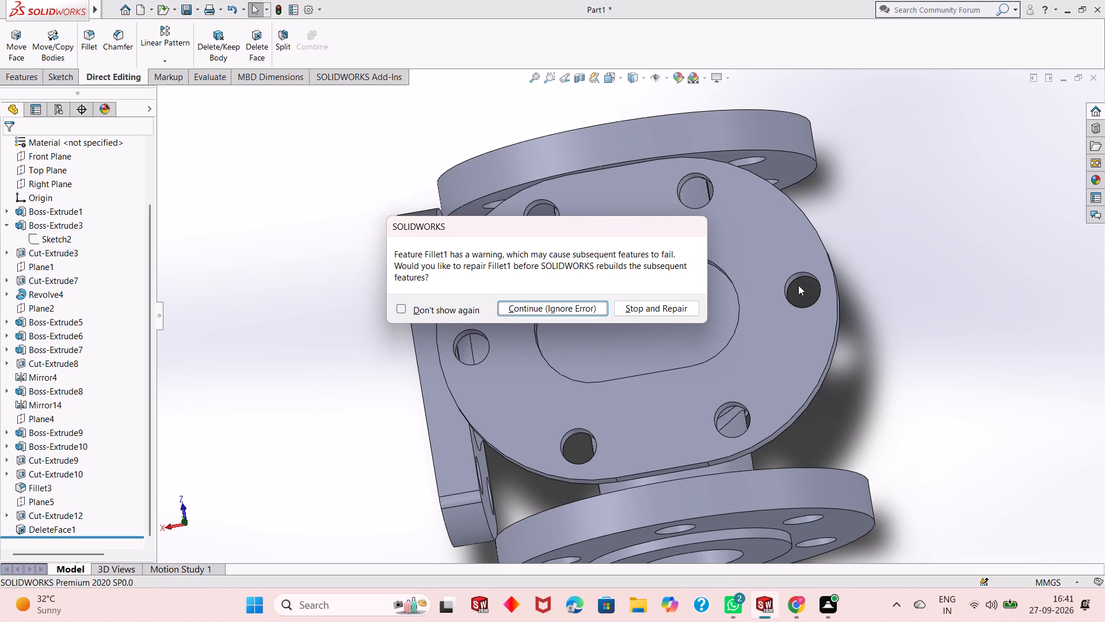
key("Escape")
key("Escape")
key("Escape")
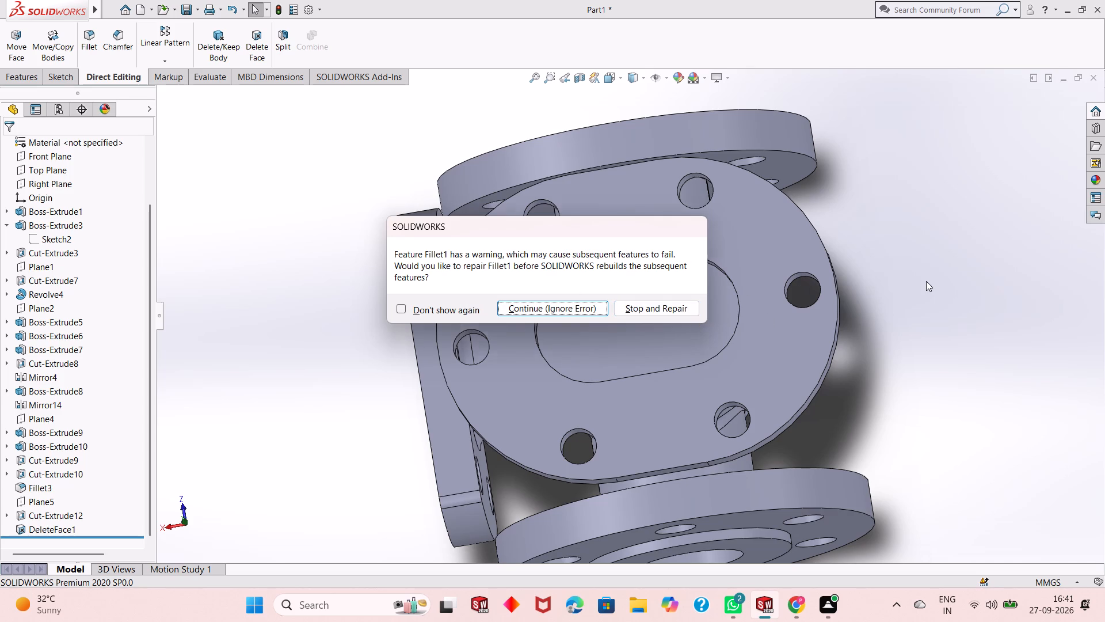
double_click(926, 281)
key("Escape")
key("Escape")
key("Escape")
key("ctrl+s")
left_click(861, 279)
key("Escape")
key("Escape")
key("Escape")
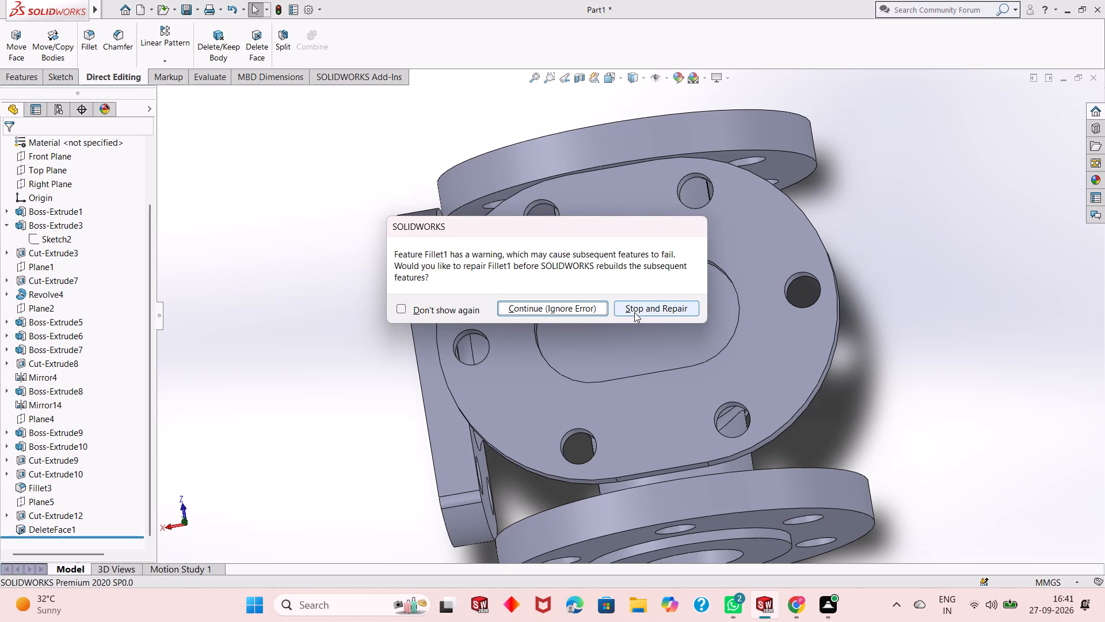
left_click(573, 308)
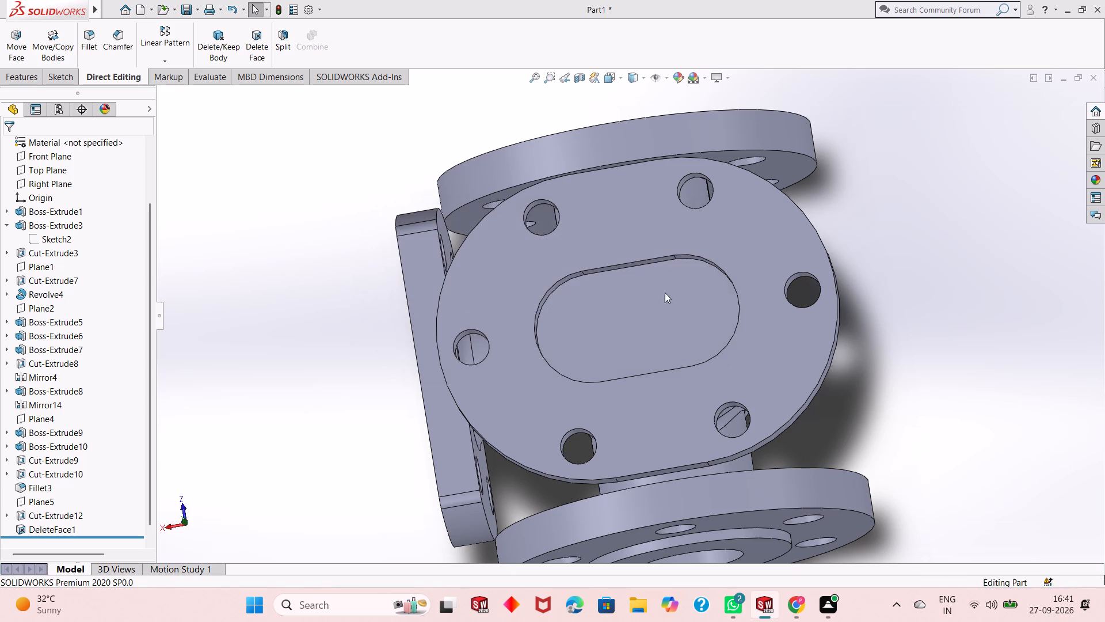
Undo the two preceding changes, including the first face deletion inside the cavity.
scroll(668, 333, "up", 1)
middle_click_drag(666, 378, 677, 346)
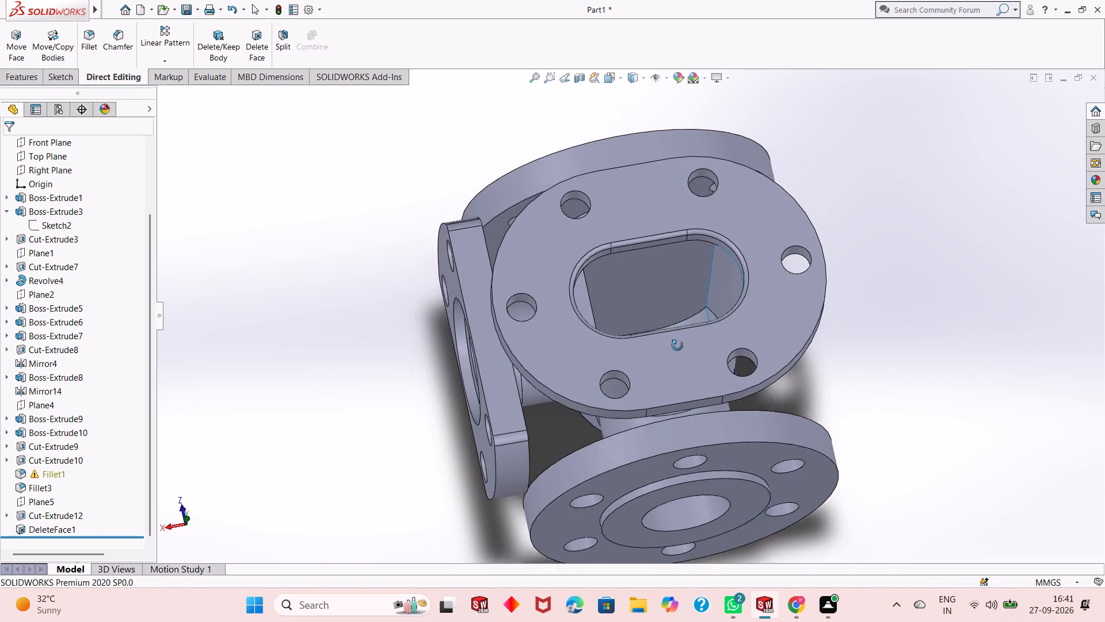
middle_click_drag(677, 346, 677, 378)
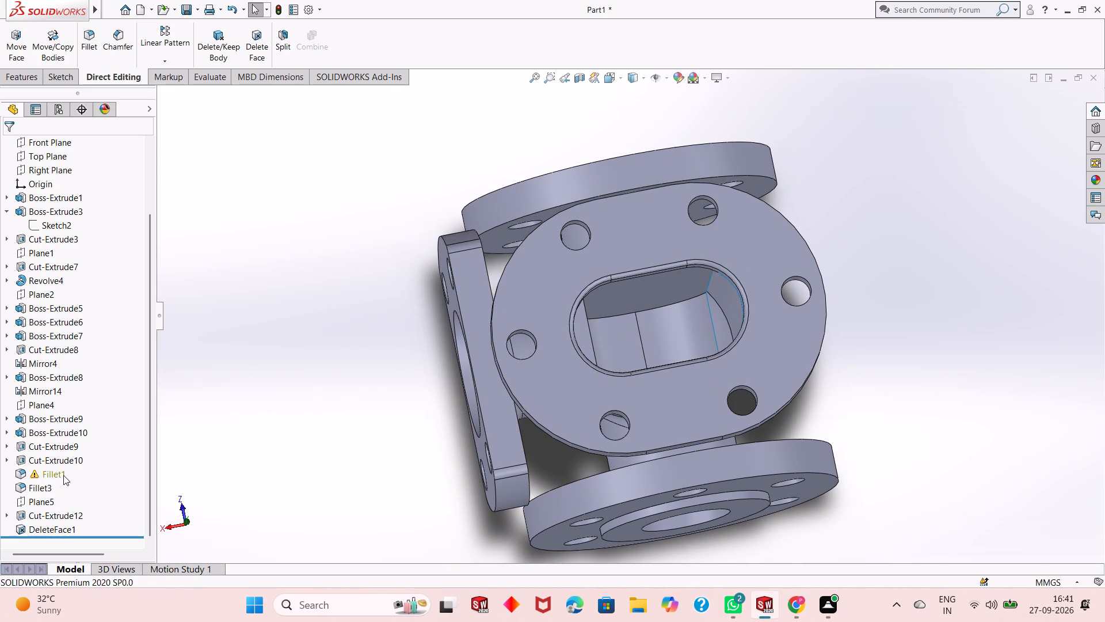
key("ctrl+z")
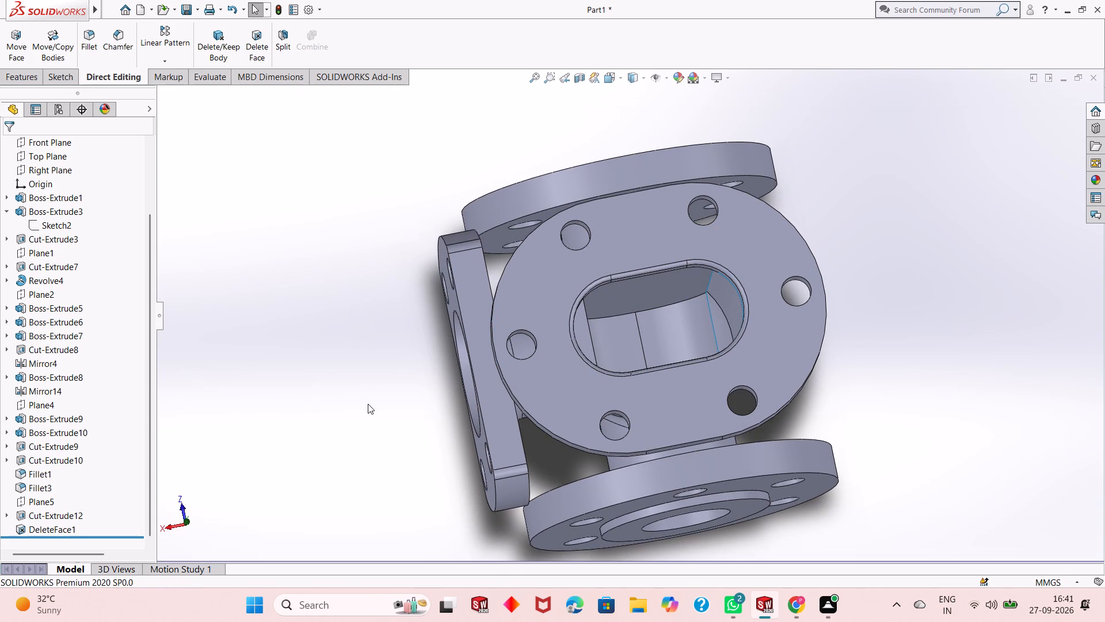
key("ctrl+z")
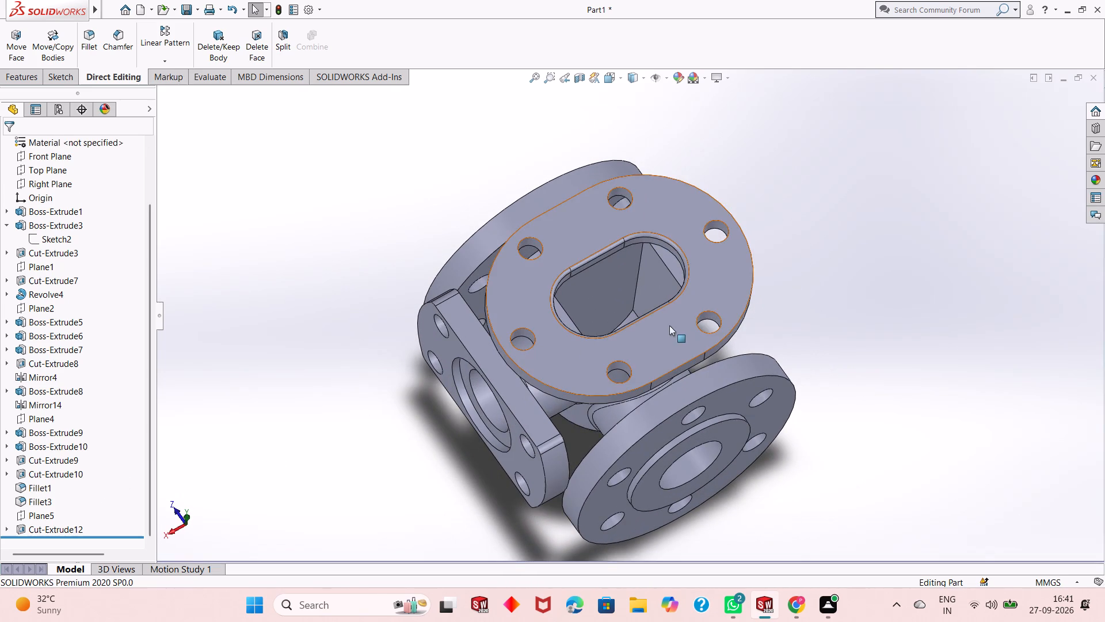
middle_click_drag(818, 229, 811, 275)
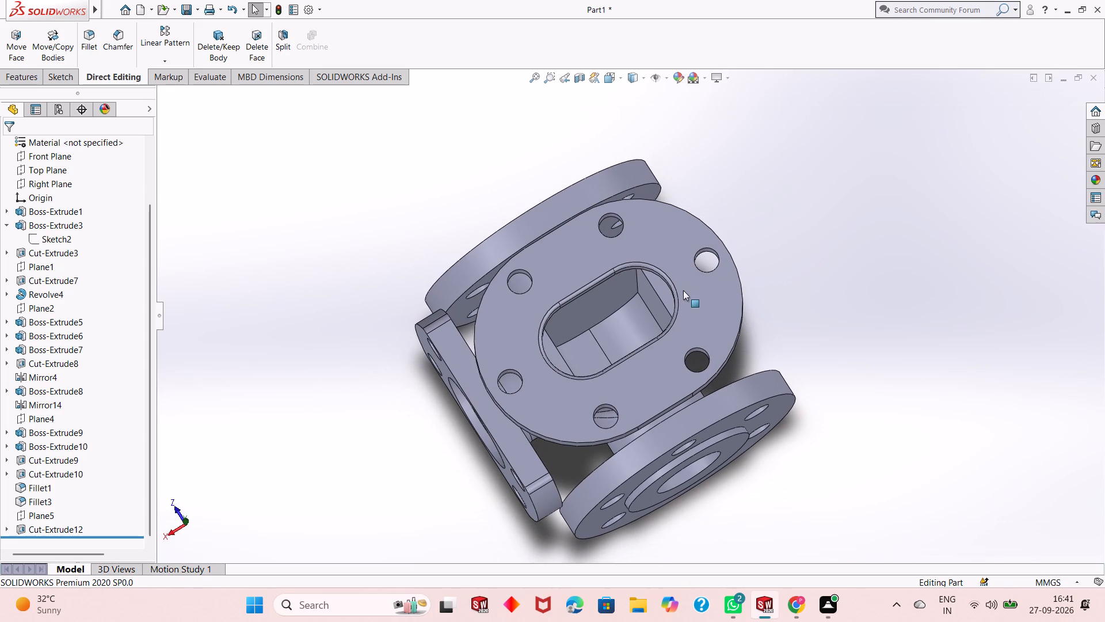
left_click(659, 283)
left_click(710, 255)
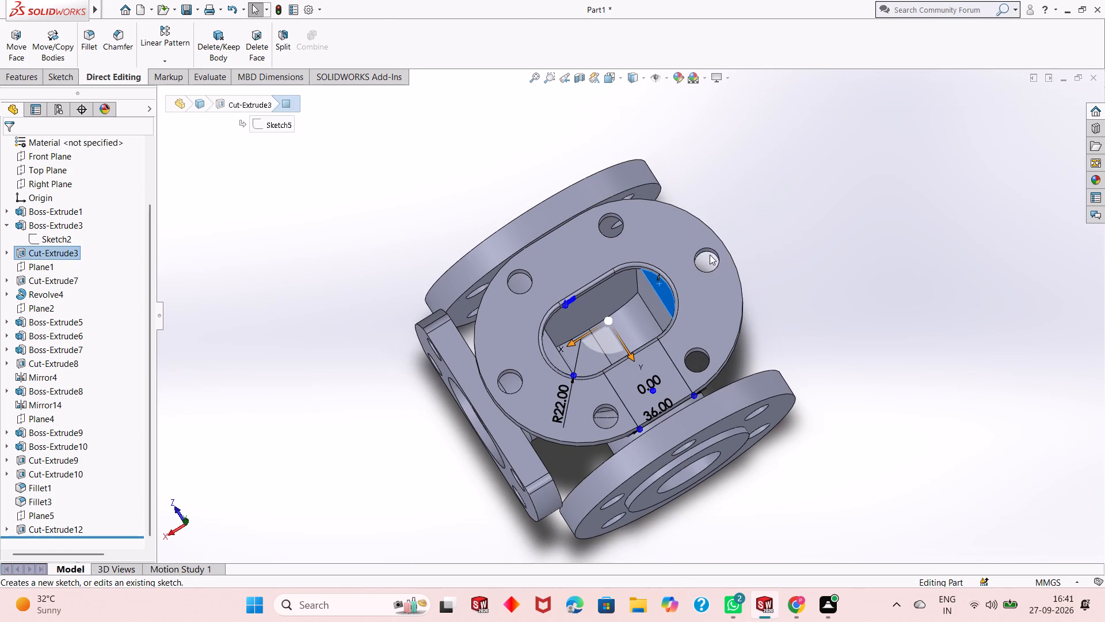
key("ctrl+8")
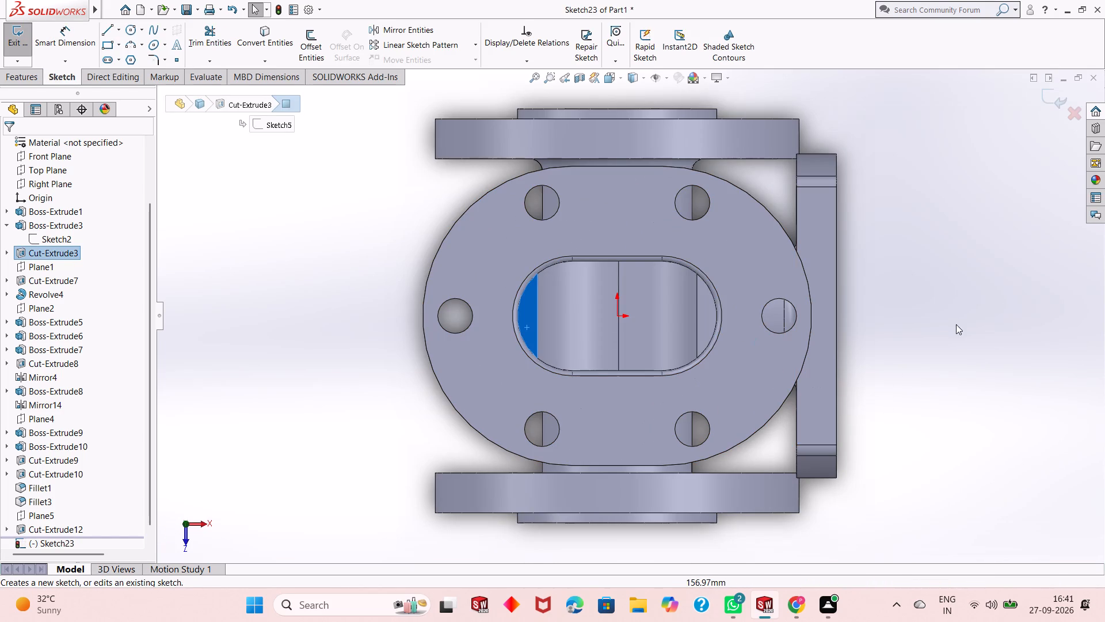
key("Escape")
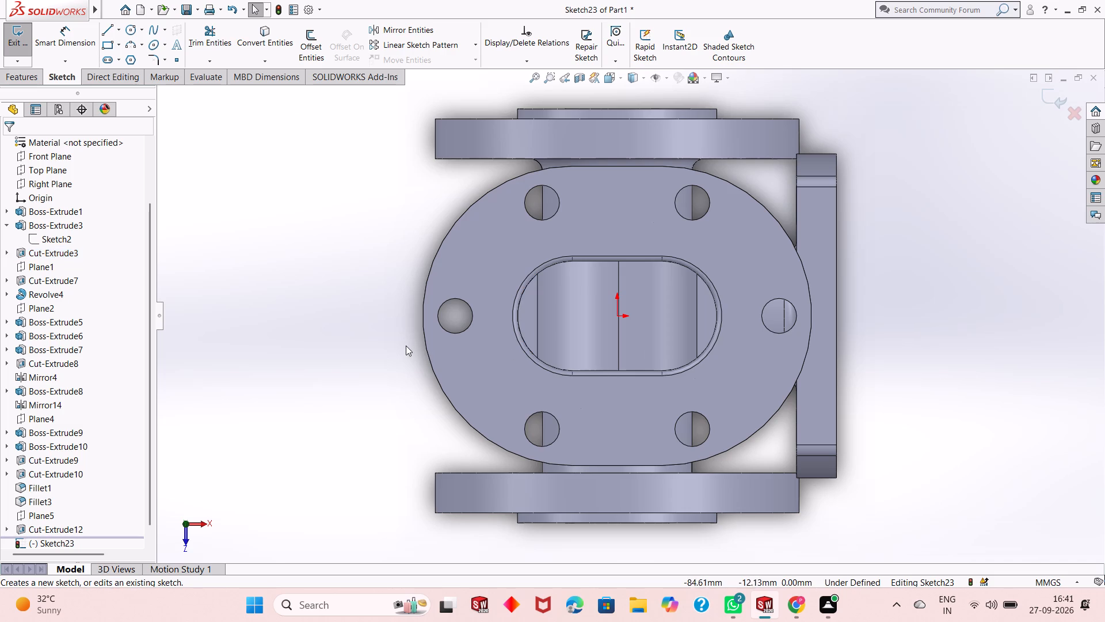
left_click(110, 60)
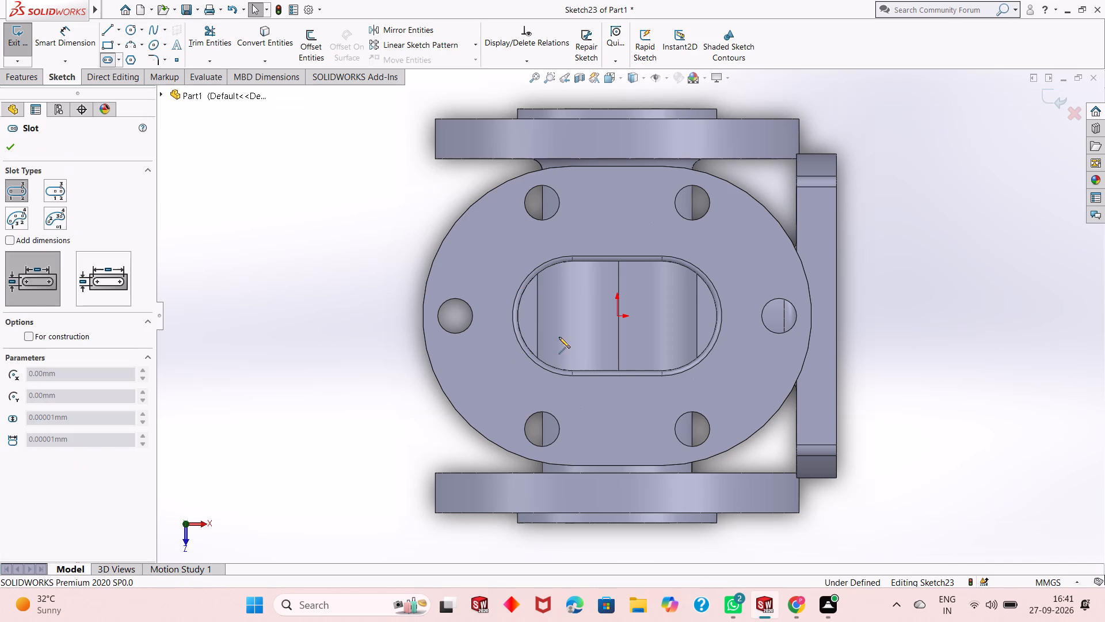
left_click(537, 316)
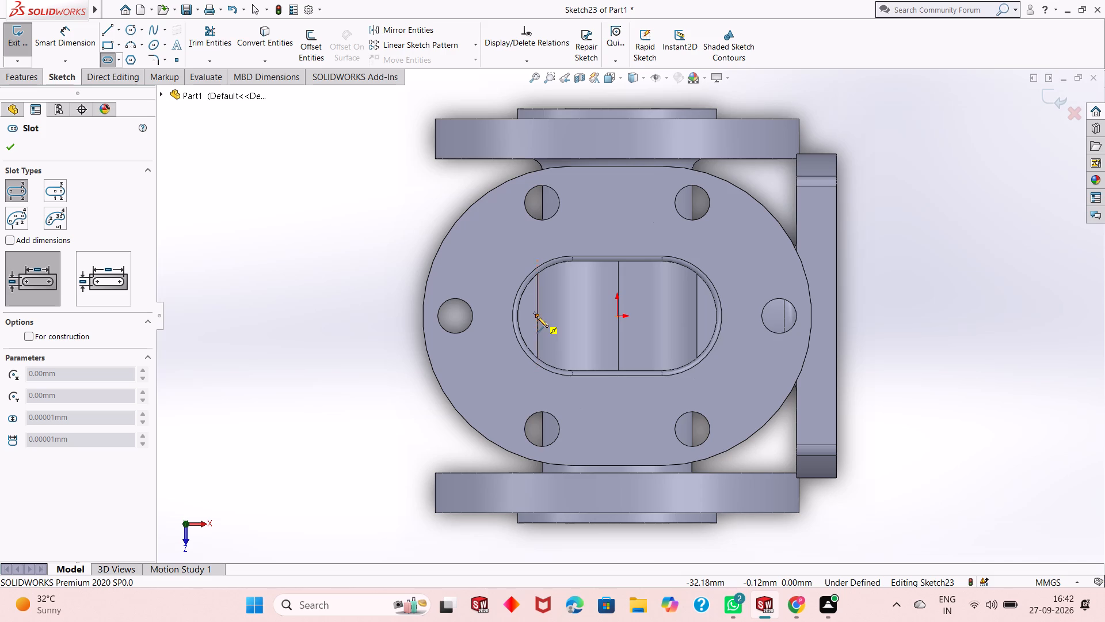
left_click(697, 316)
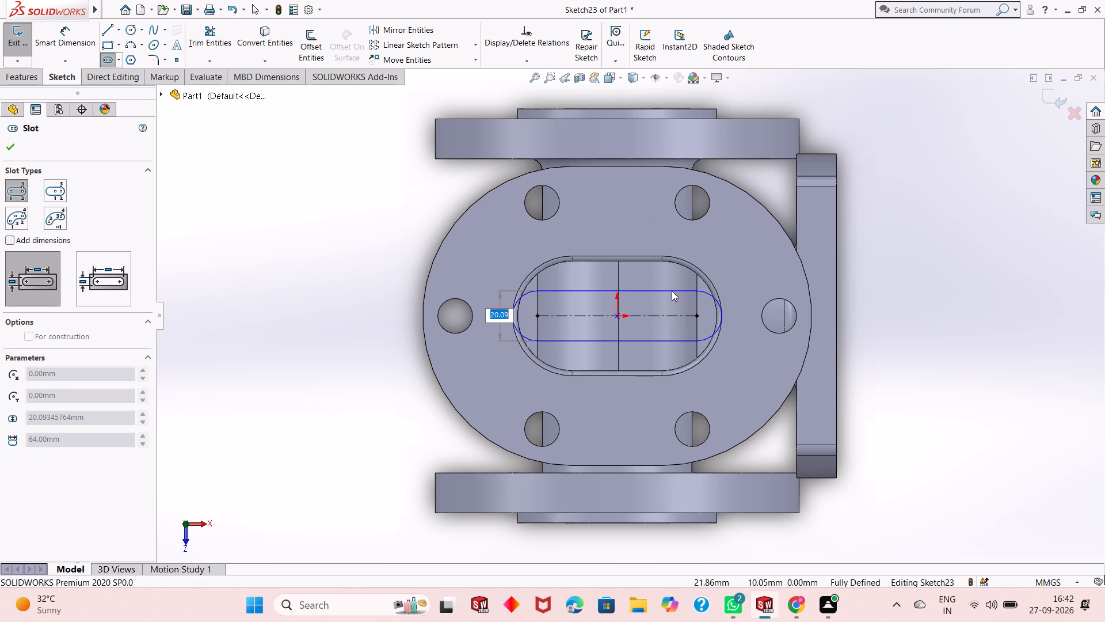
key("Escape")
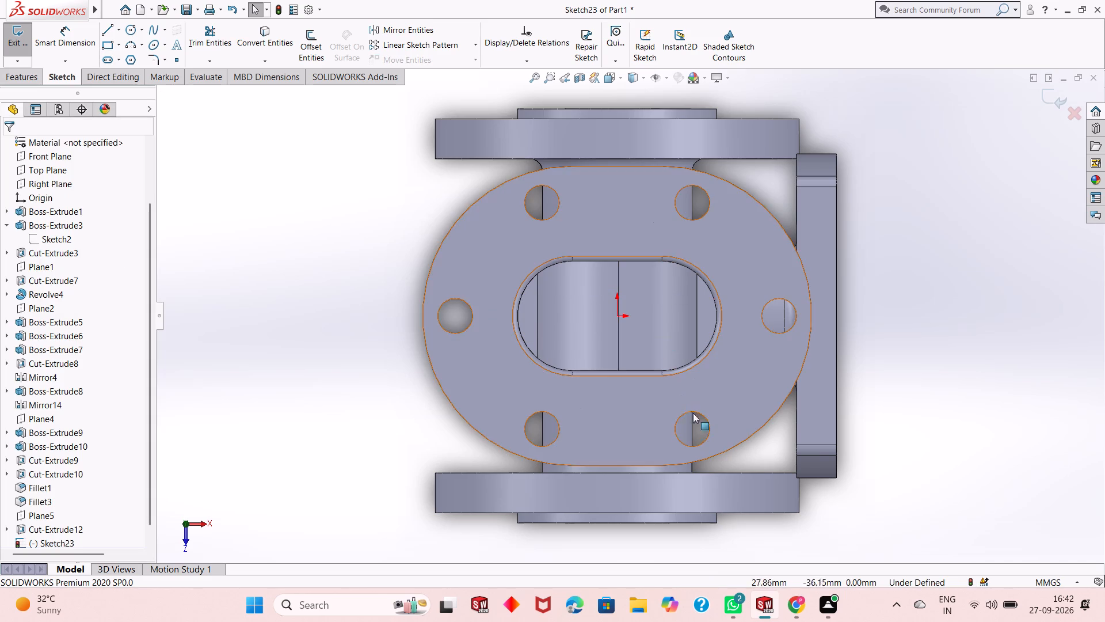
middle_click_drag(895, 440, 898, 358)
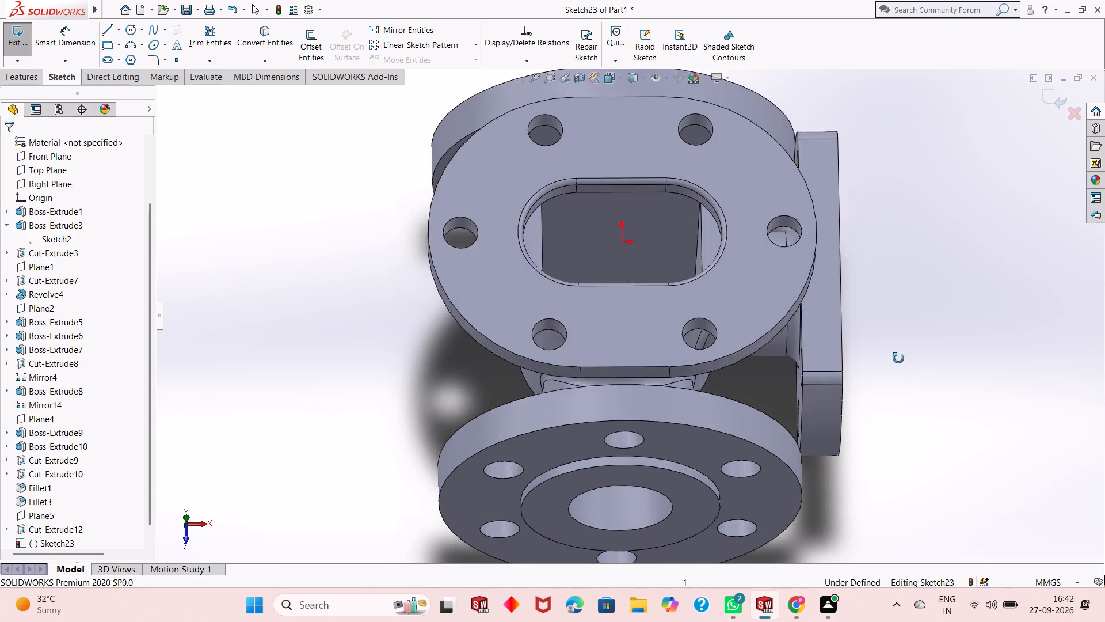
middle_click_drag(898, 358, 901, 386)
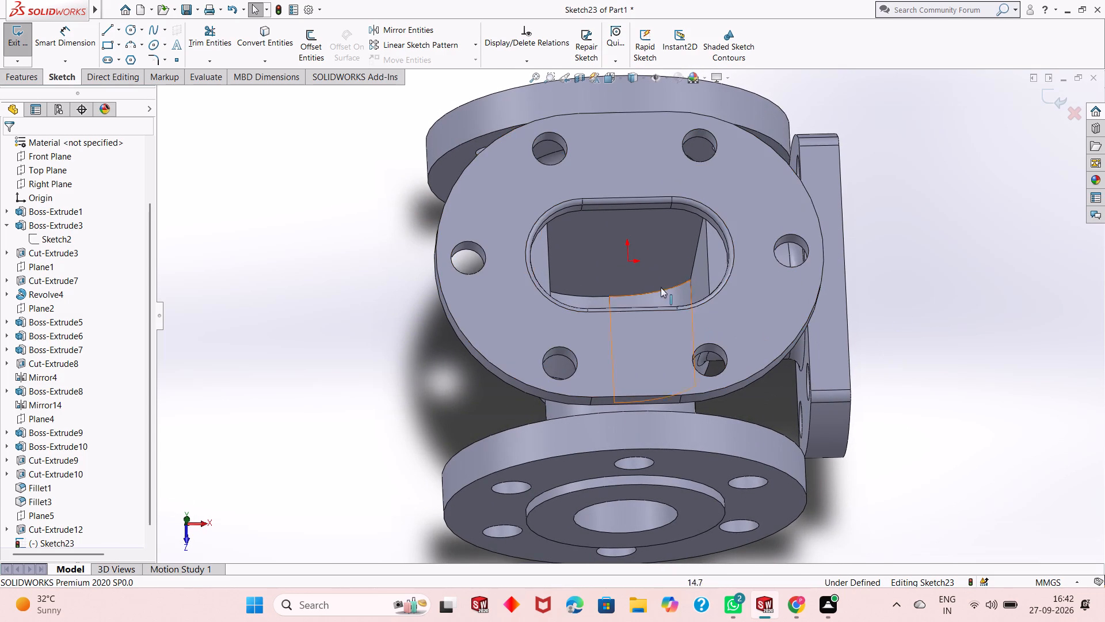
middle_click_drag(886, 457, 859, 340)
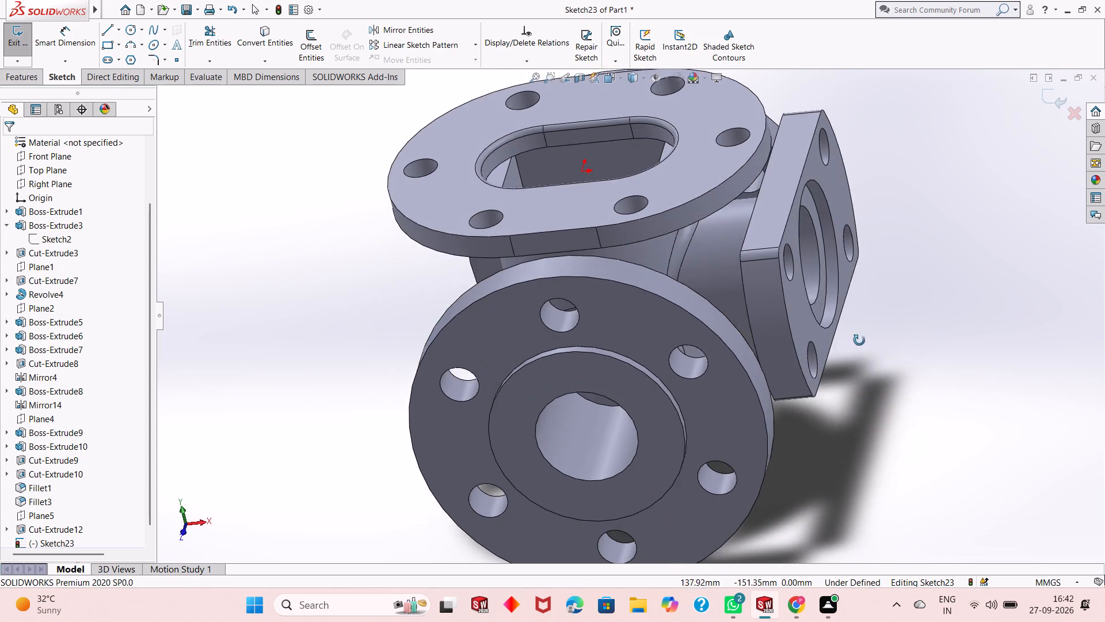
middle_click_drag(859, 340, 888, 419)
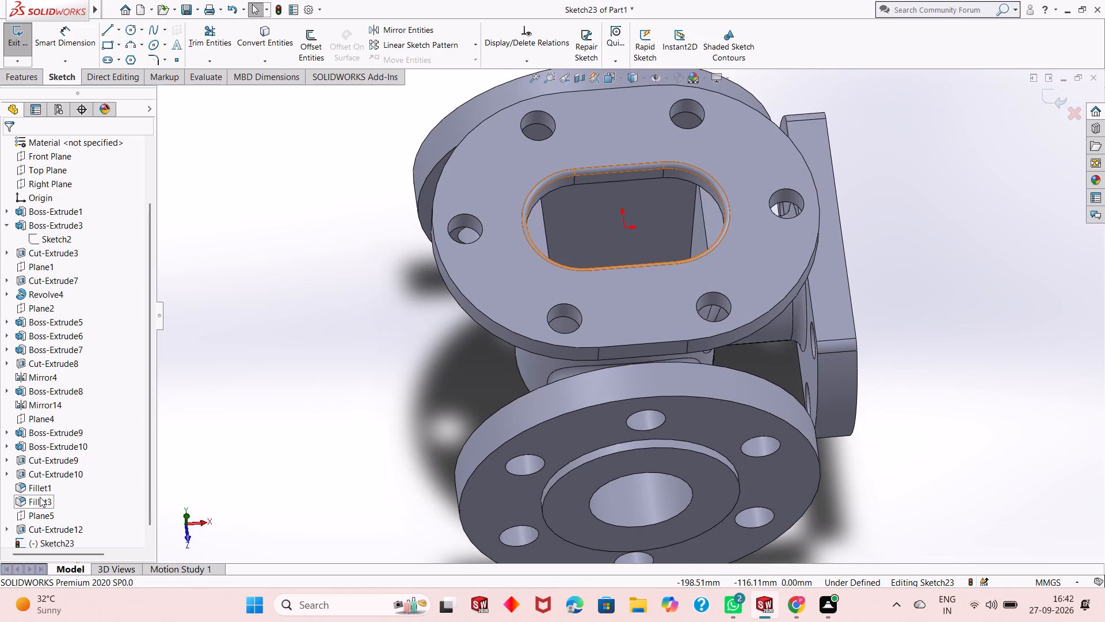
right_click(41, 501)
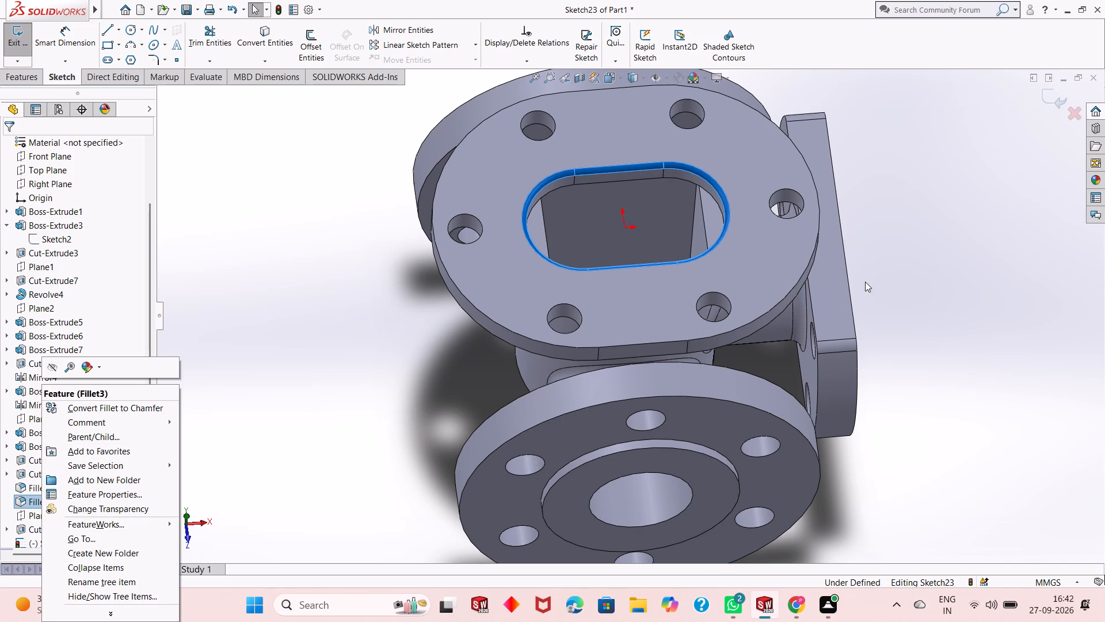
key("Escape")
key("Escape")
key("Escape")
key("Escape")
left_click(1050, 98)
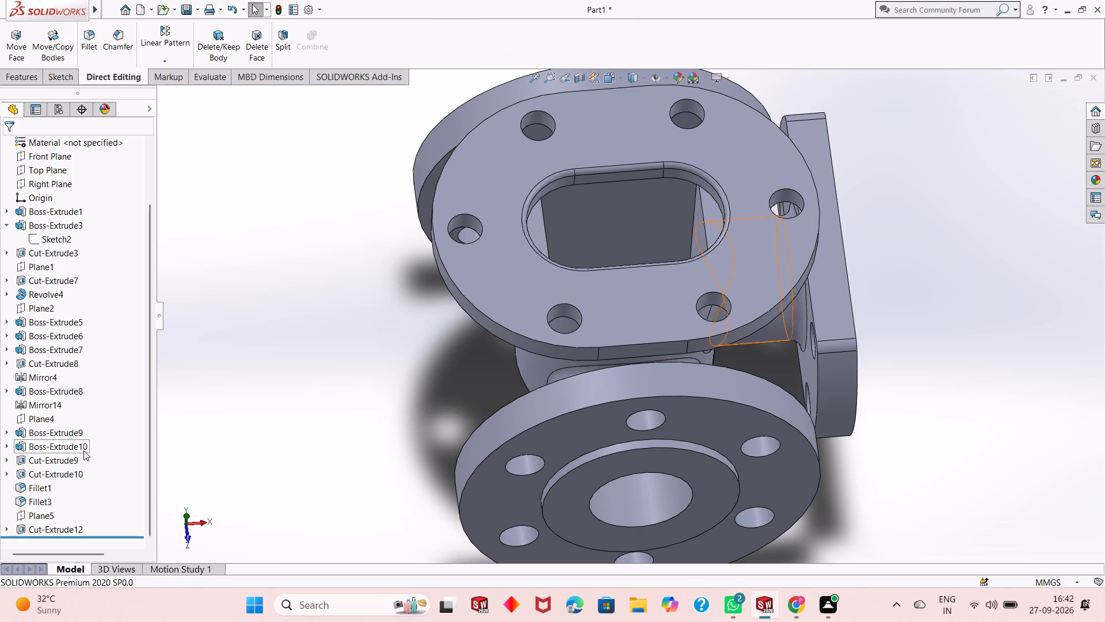
Delete Fillet3 from the edge of the slotted opening in the six-hole oblong flange.
right_click(35, 501)
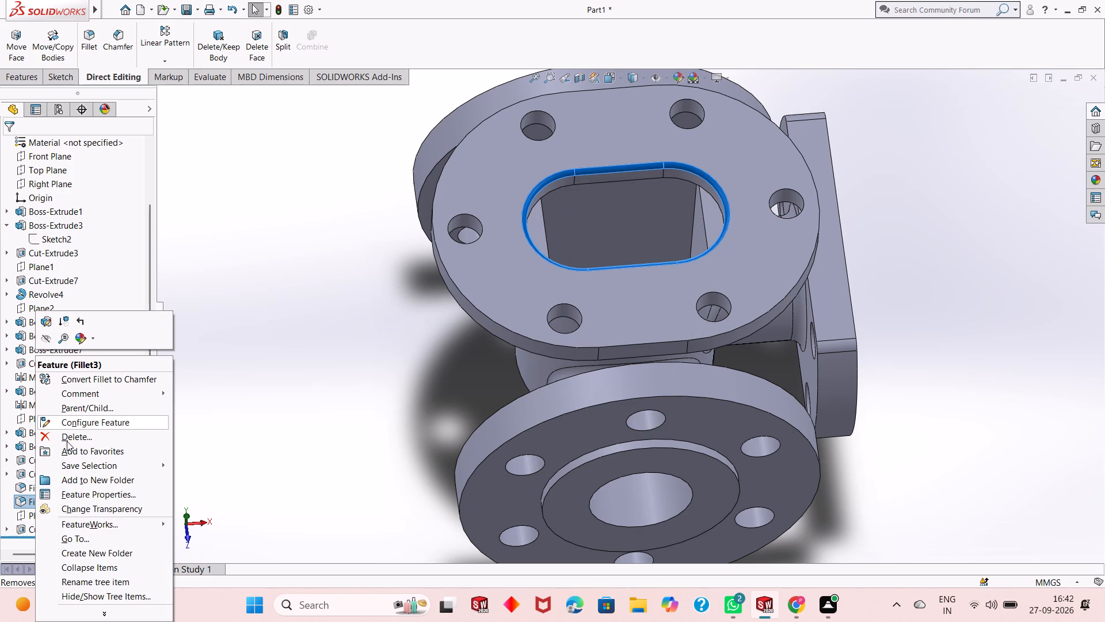
left_click(68, 441)
left_click(628, 232)
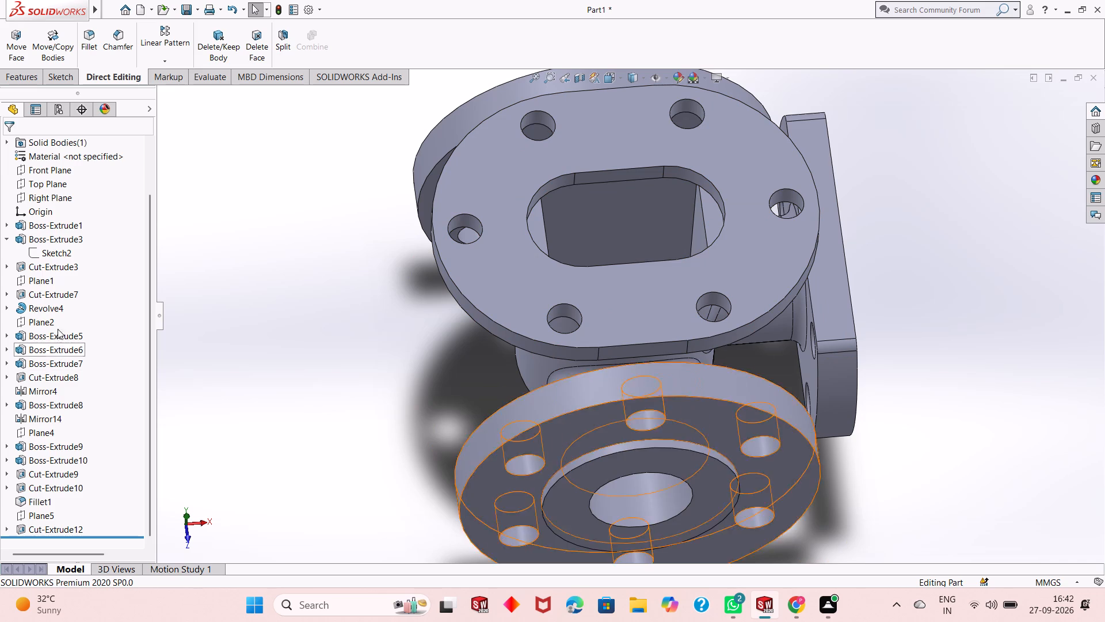
Edit the sketch of Cut-Extrude3 and set the straight length of the oblong flange's slot to 30 mm.
left_click(59, 260)
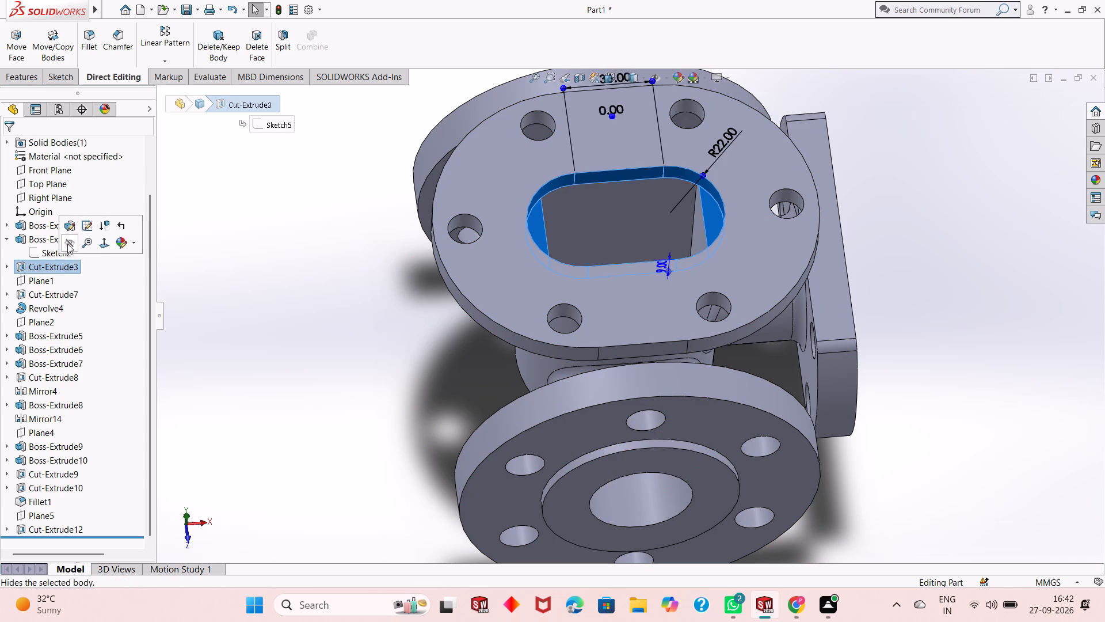
left_click(86, 221)
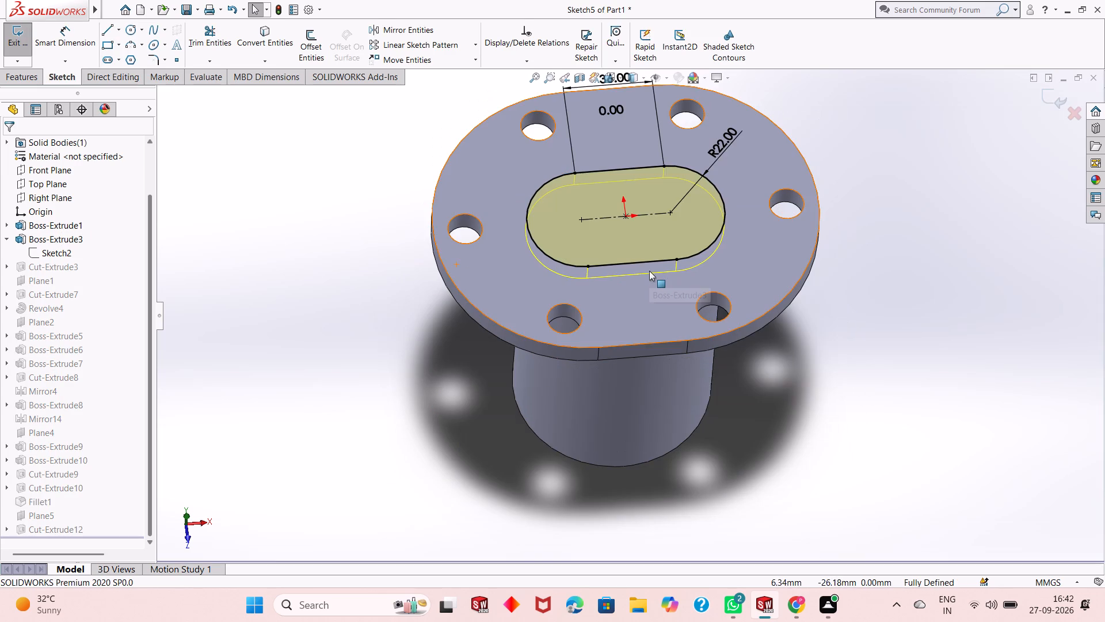
middle_click_drag(648, 273, 643, 388)
double_click(597, 165)
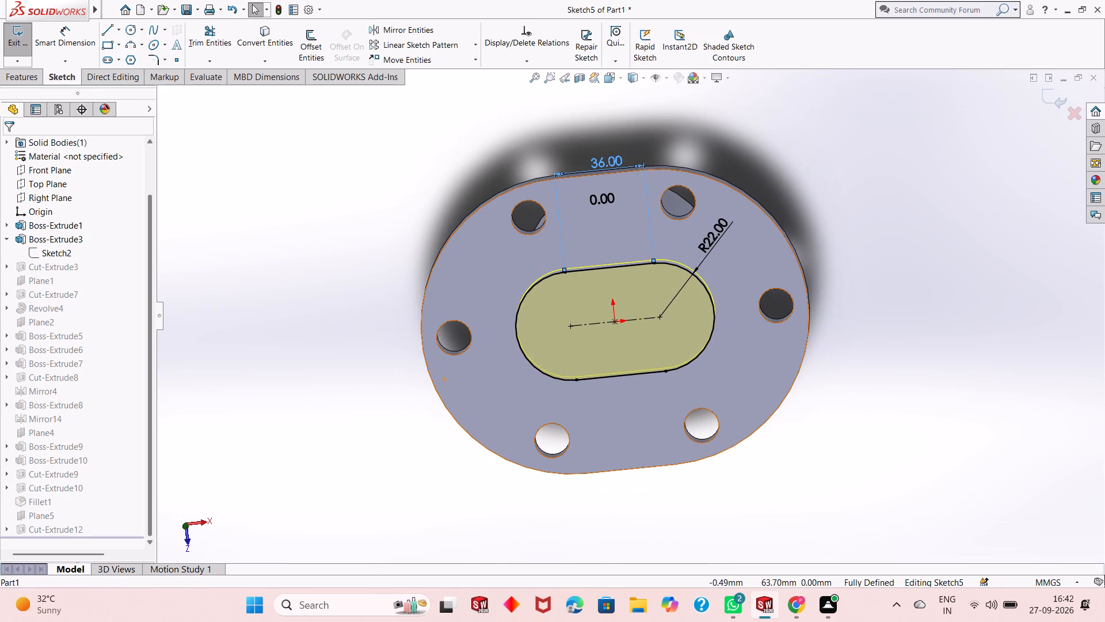
type("30")
key("Return")
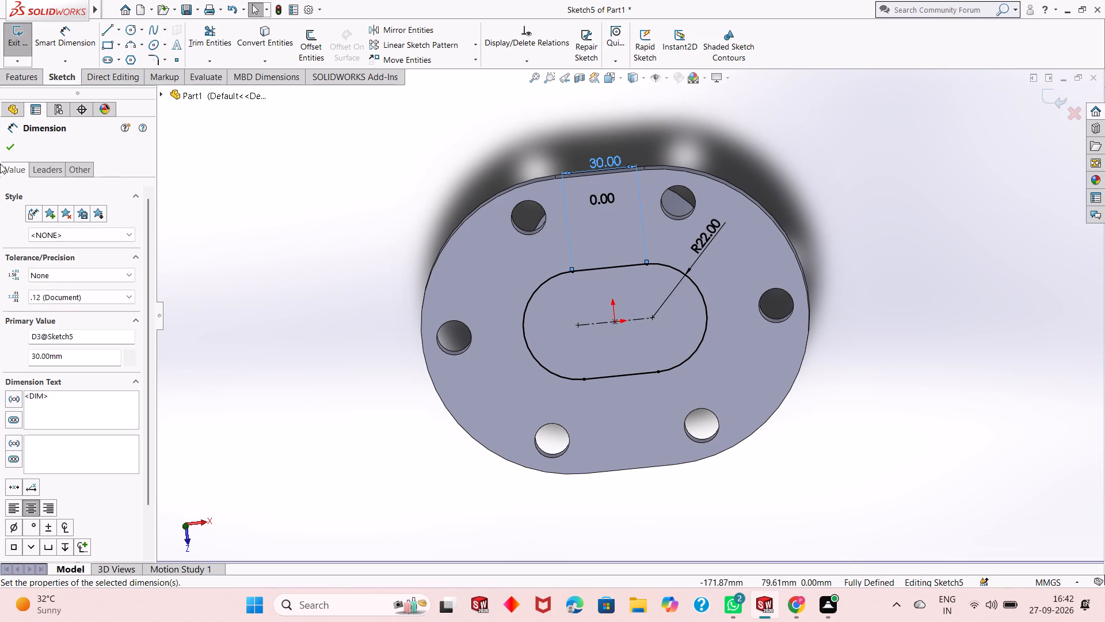
left_click(12, 147)
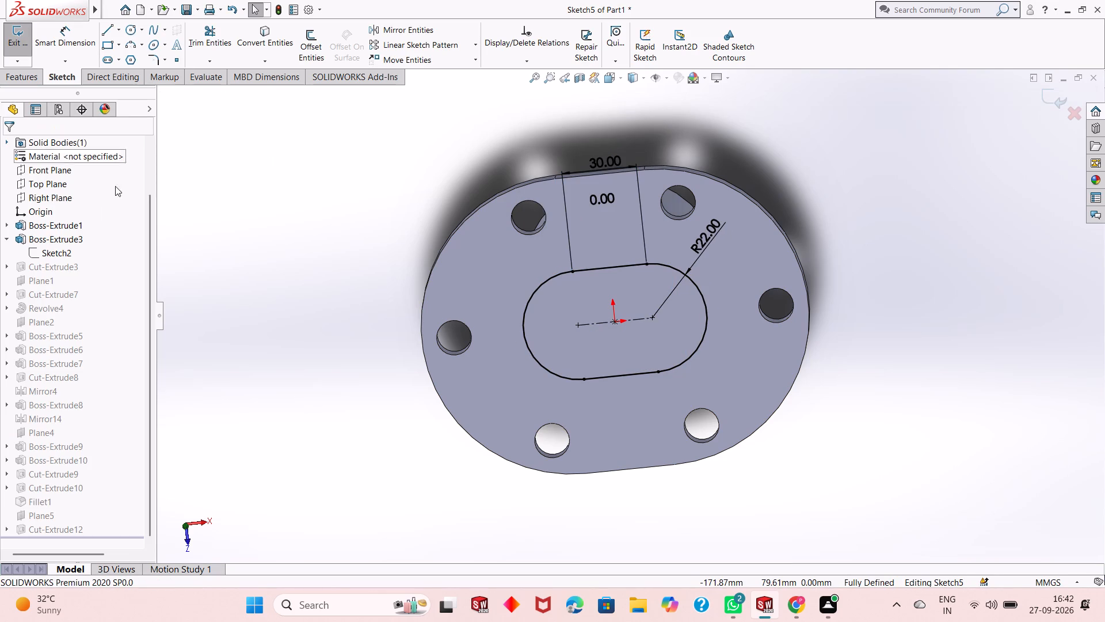
middle_click_drag(641, 427, 645, 272)
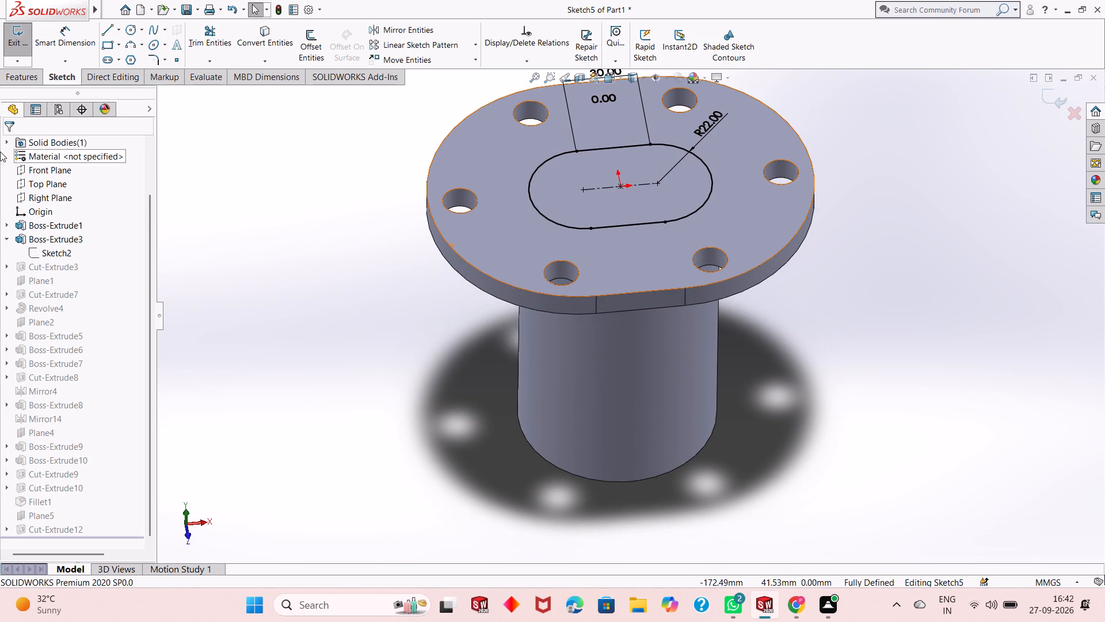
left_click(1042, 96)
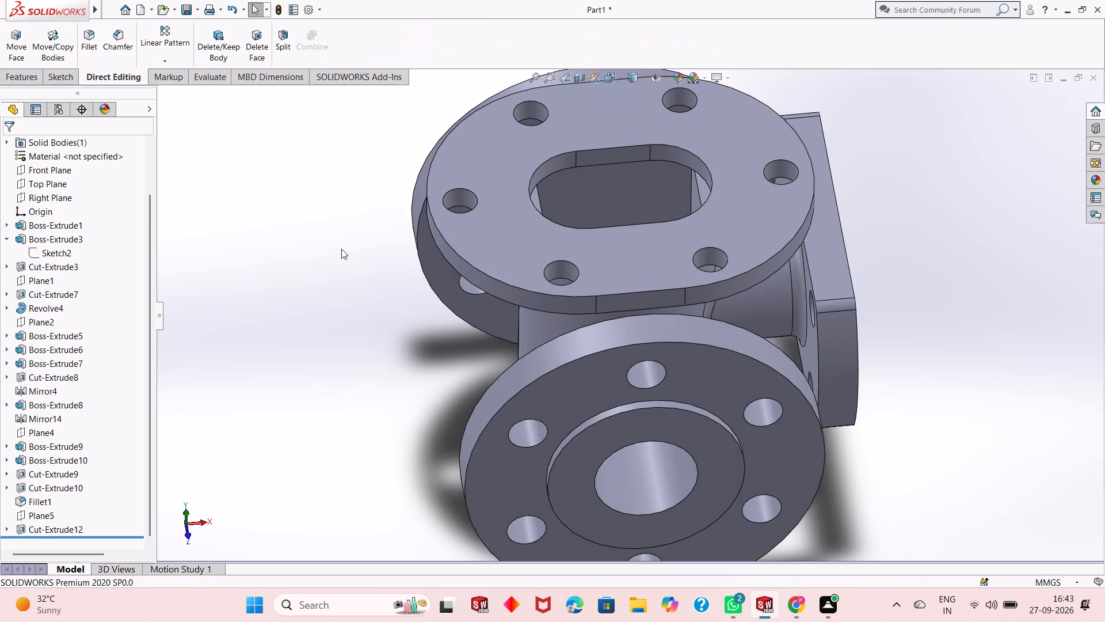
Set the blind depth of Cut-Extrude3, the slotted cut through the oblong flange, to 100 mm.
middle_click_drag(352, 247, 349, 293)
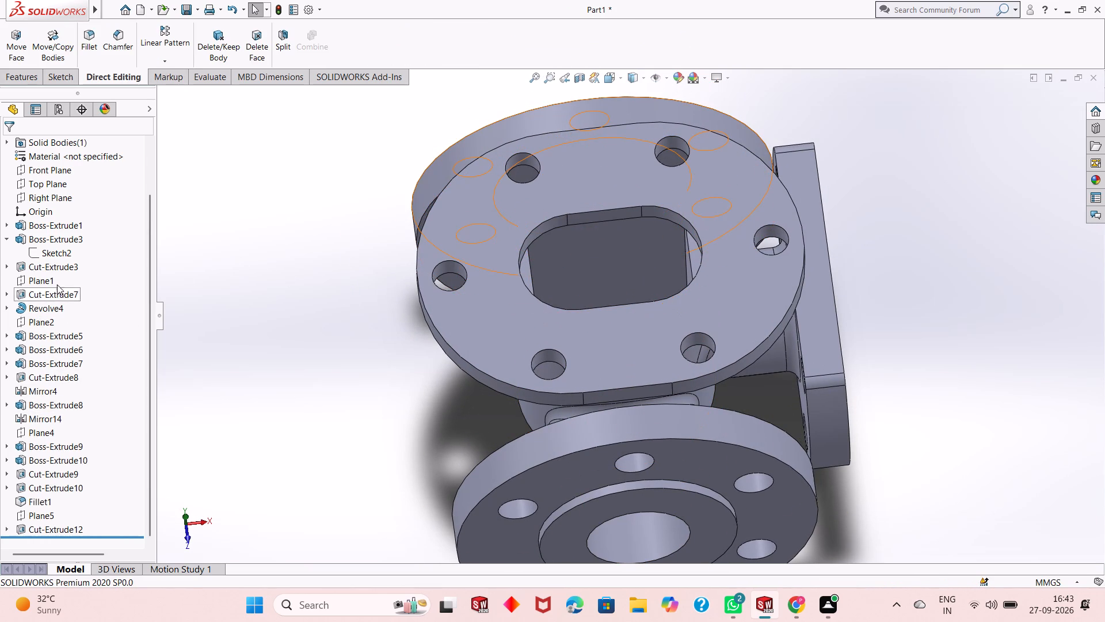
left_click(56, 267)
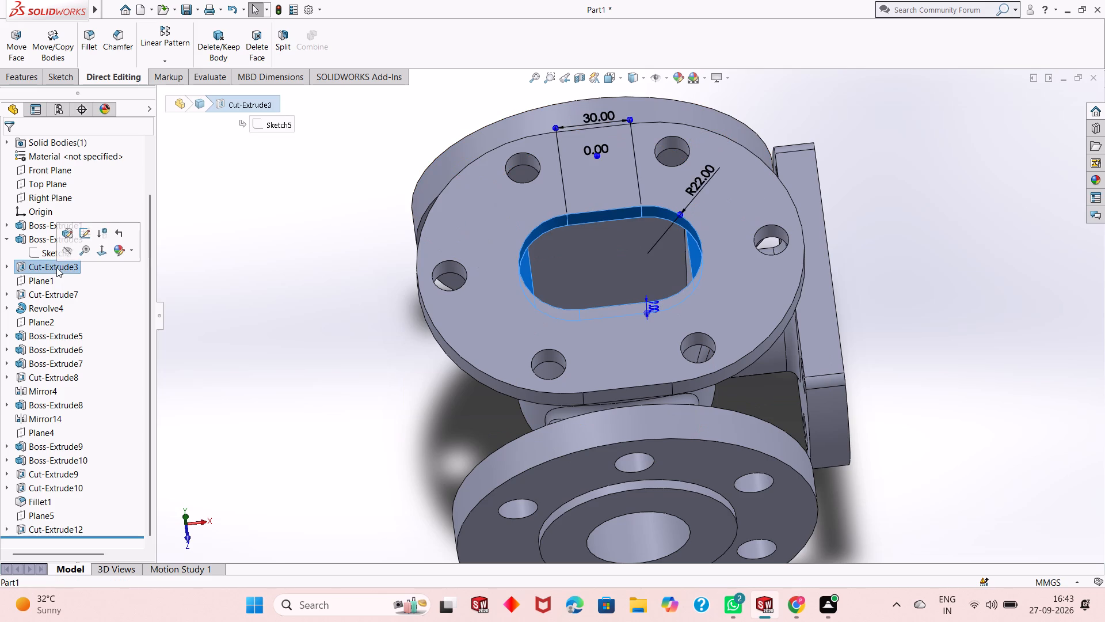
left_click(66, 230)
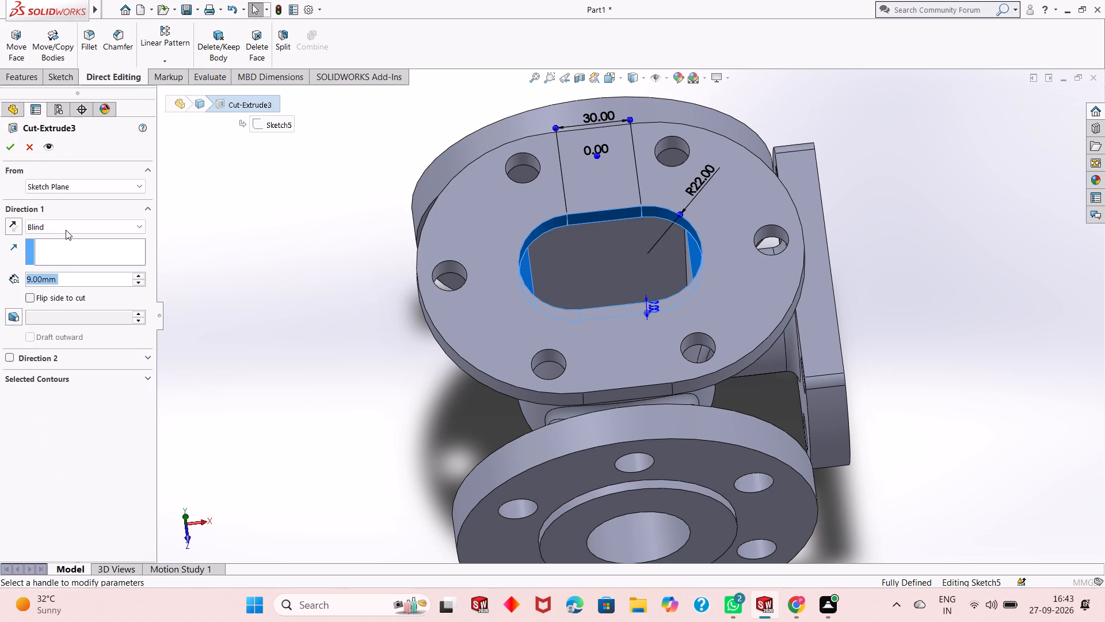
type("100")
key("Return")
middle_click_drag(600, 453, 603, 400)
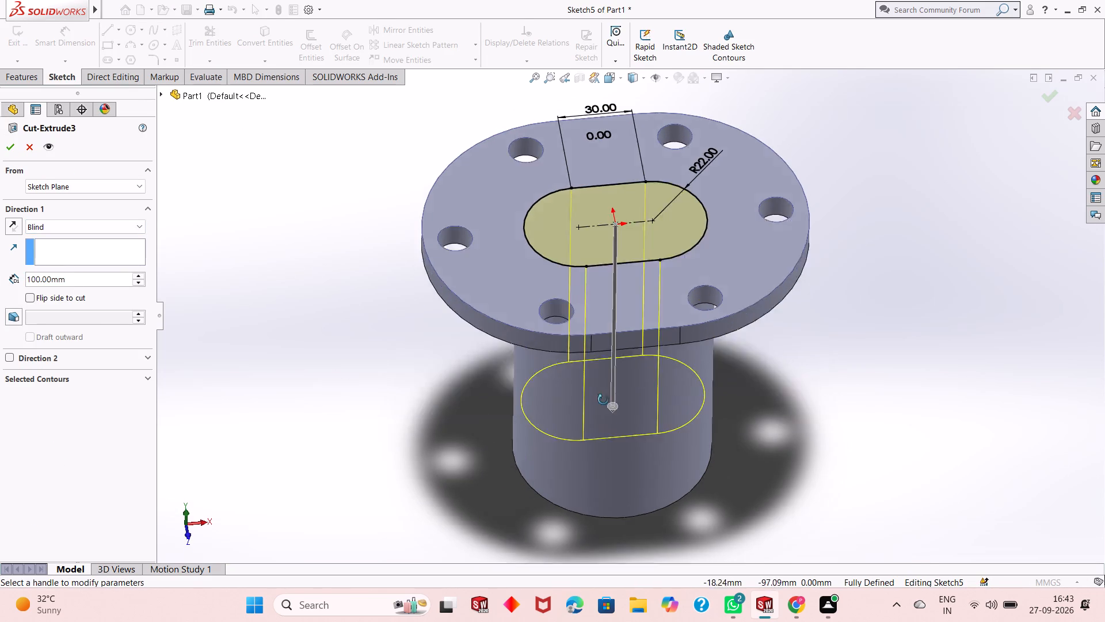
middle_click_drag(603, 400, 606, 334)
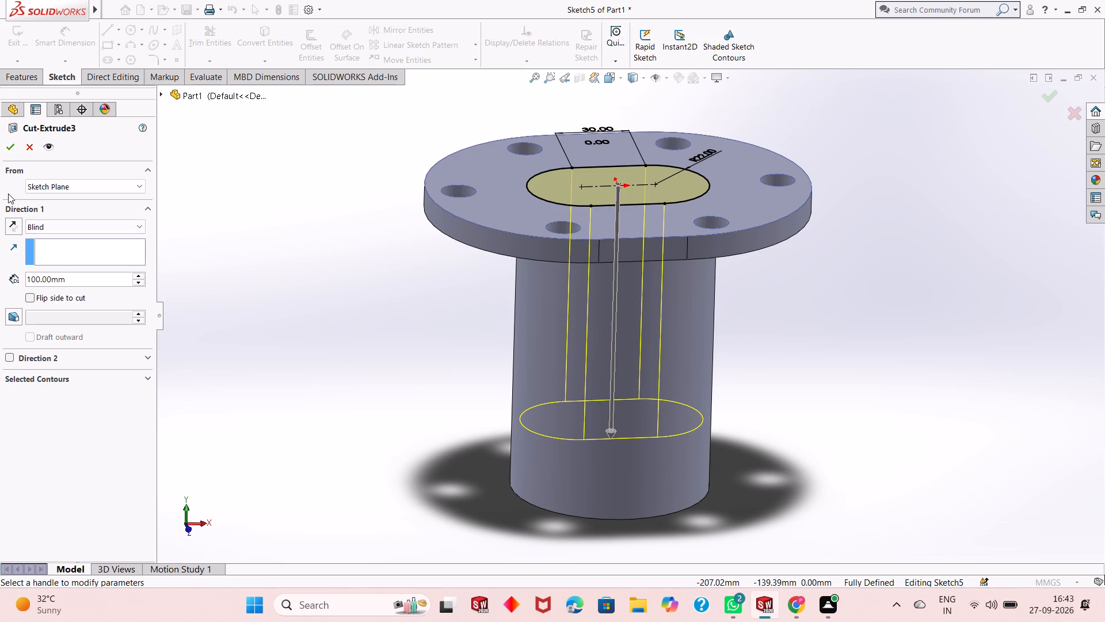
left_click(7, 146)
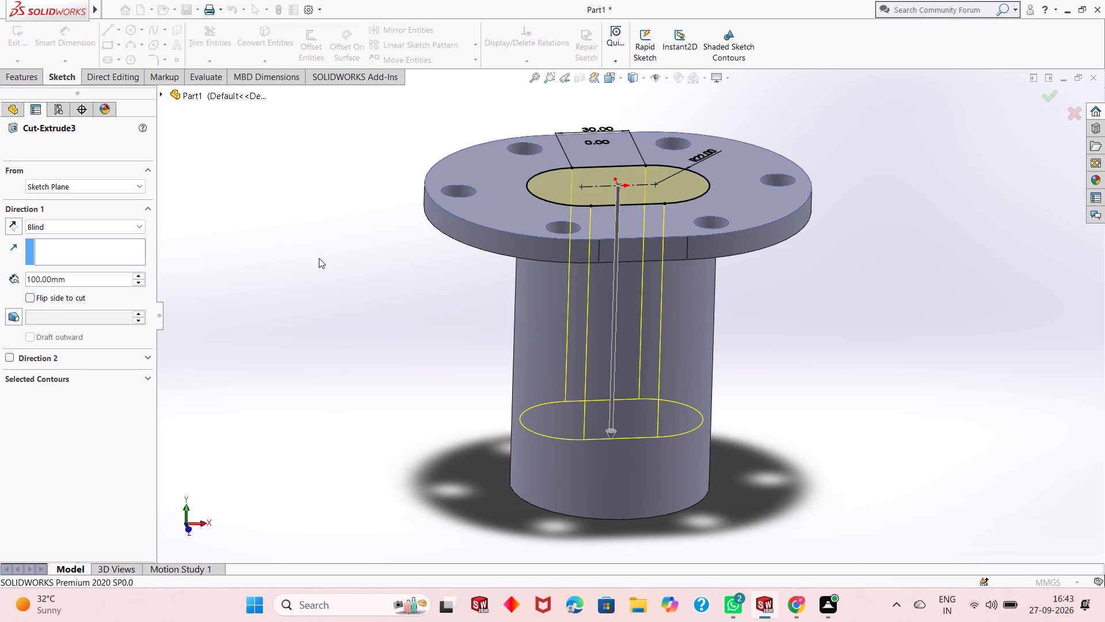
Examine the slotted cut and the cavity inside the body through the oblong flange from several angles.
middle_click_drag(303, 386, 406, 354)
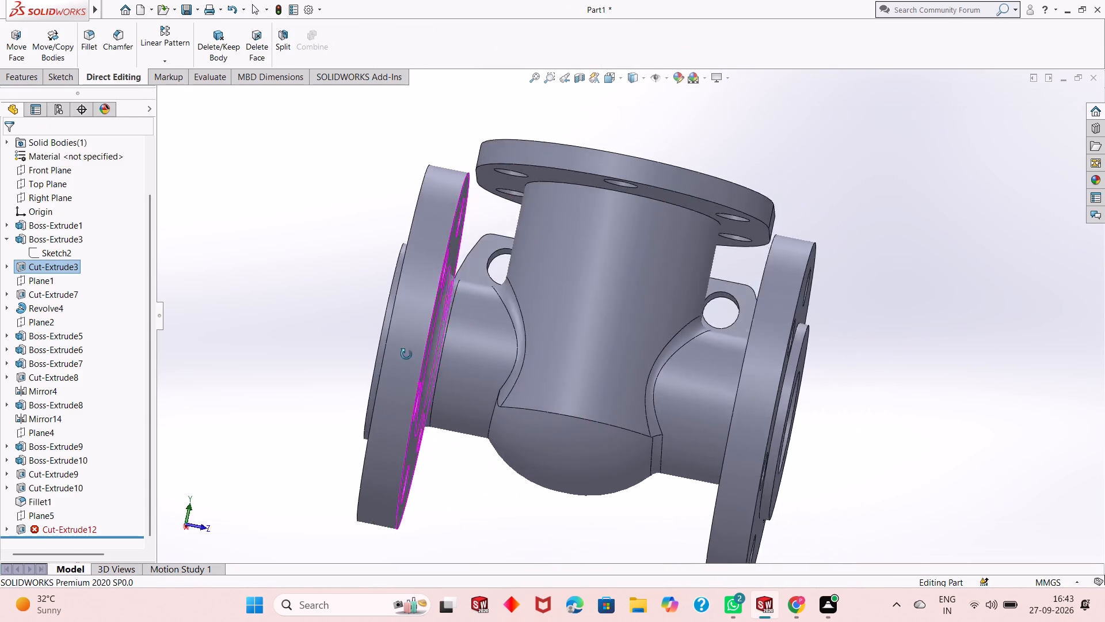
middle_click_drag(406, 354, 342, 621)
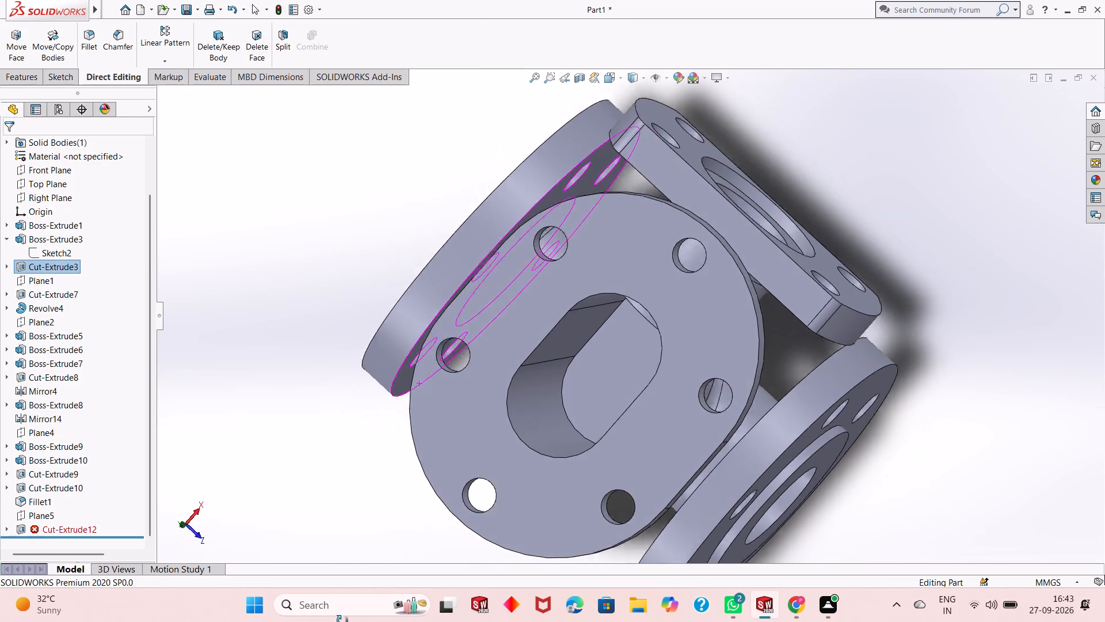
middle_click_drag(342, 621, 355, 472)
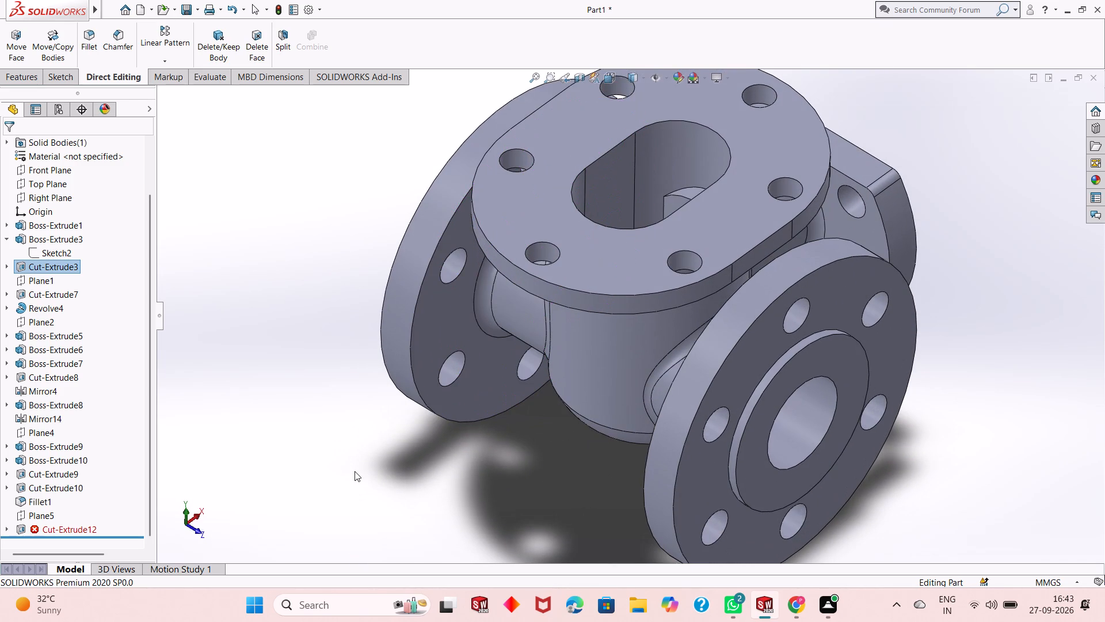
scroll(589, 368, "up", 1)
middle_click_drag(580, 330, 581, 329)
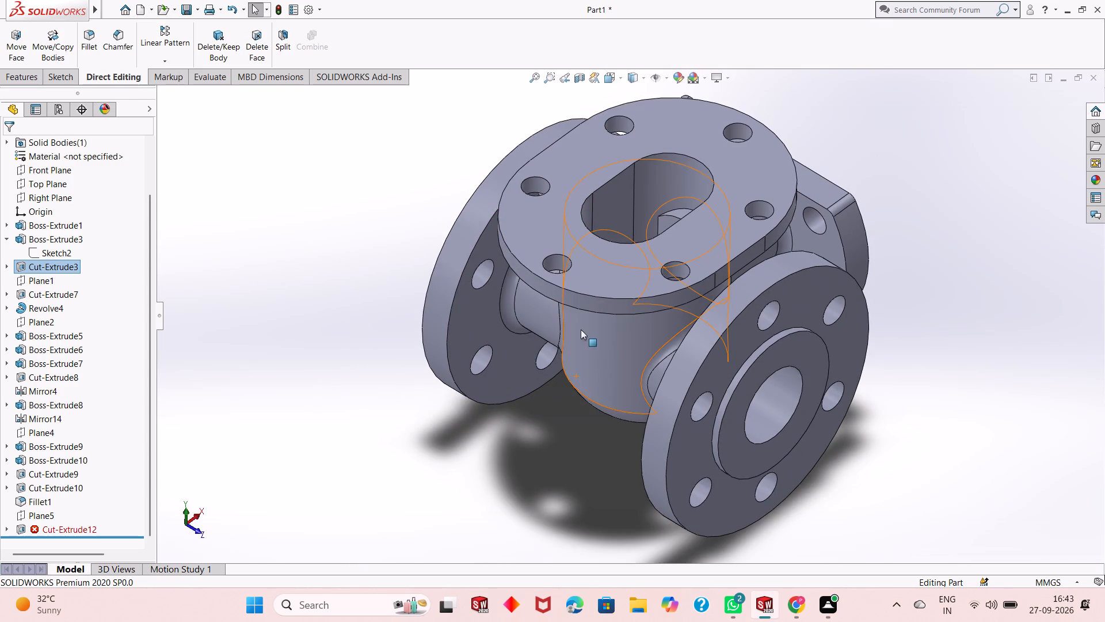
middle_click_drag(581, 329, 769, 522)
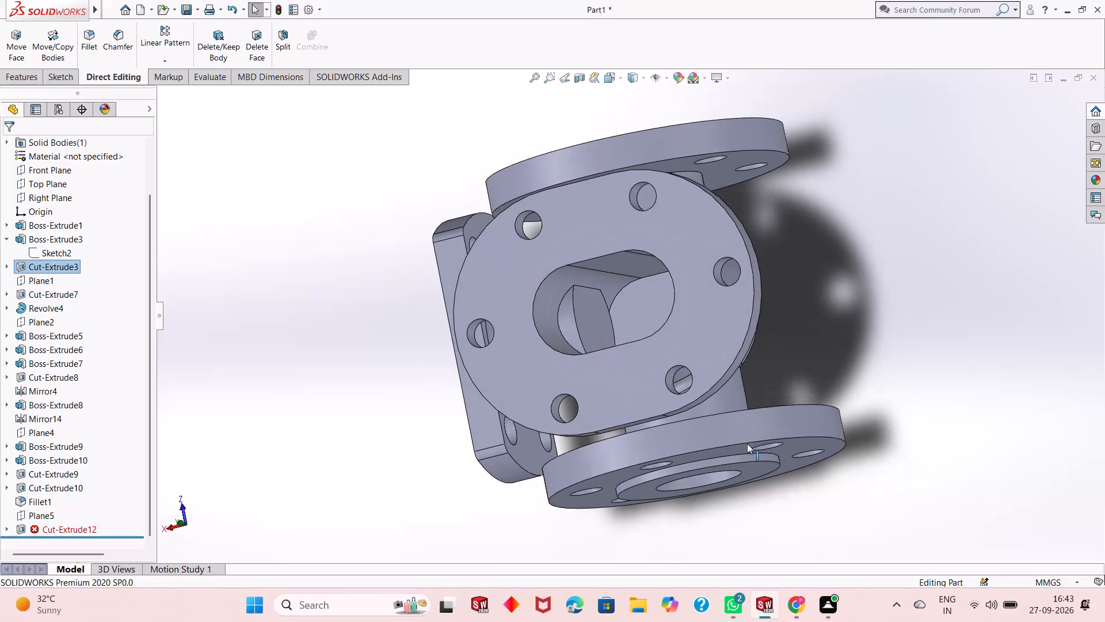
middle_click_drag(615, 283, 630, 327)
scroll(631, 327, "up", 1)
scroll(630, 323, "down", 2)
middle_click_drag(611, 401, 611, 403)
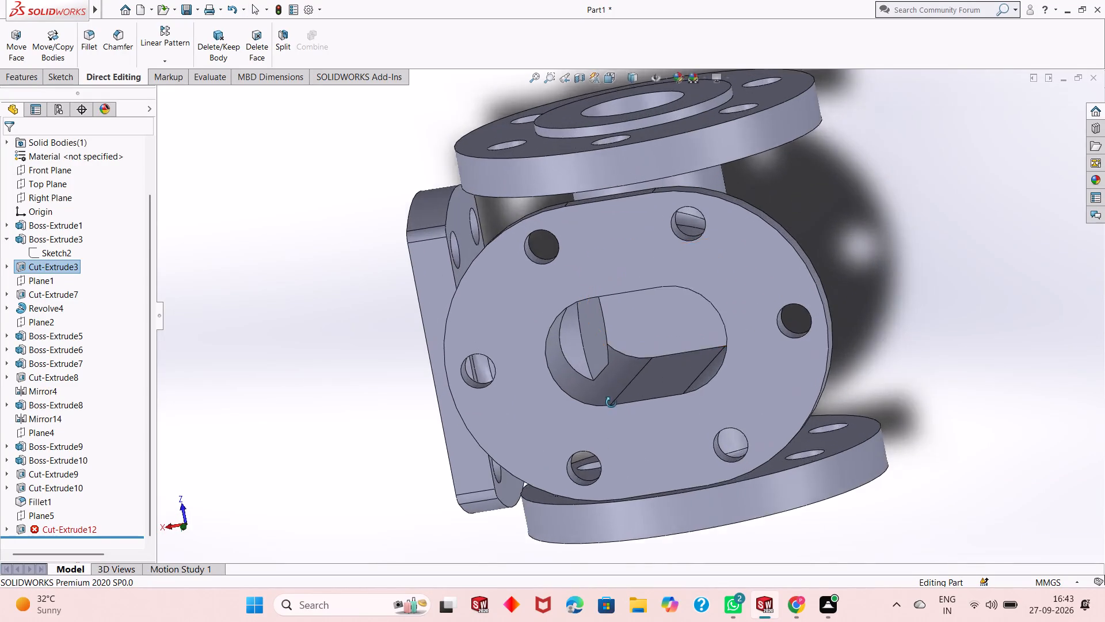
middle_click_drag(611, 403, 612, 340)
scroll(628, 300, "down", 2)
middle_click_drag(628, 299, 616, 331)
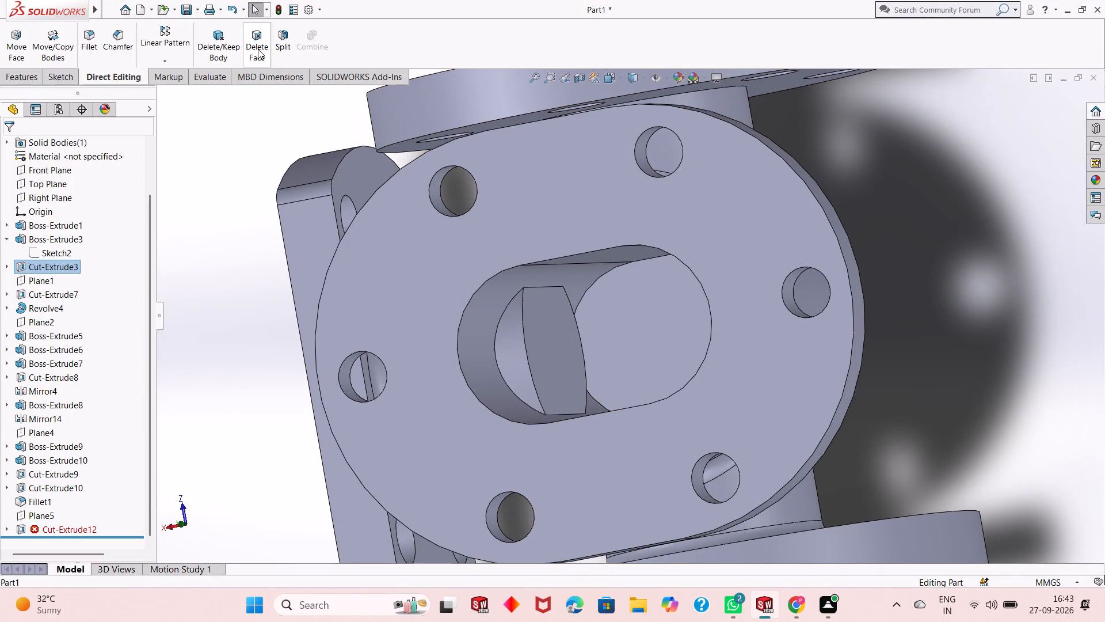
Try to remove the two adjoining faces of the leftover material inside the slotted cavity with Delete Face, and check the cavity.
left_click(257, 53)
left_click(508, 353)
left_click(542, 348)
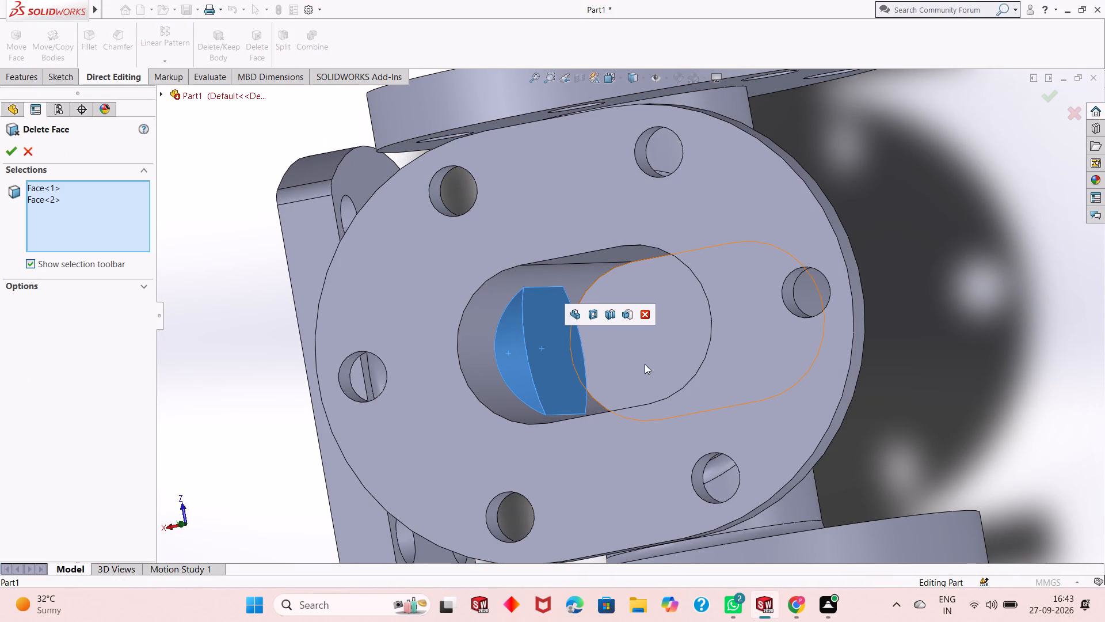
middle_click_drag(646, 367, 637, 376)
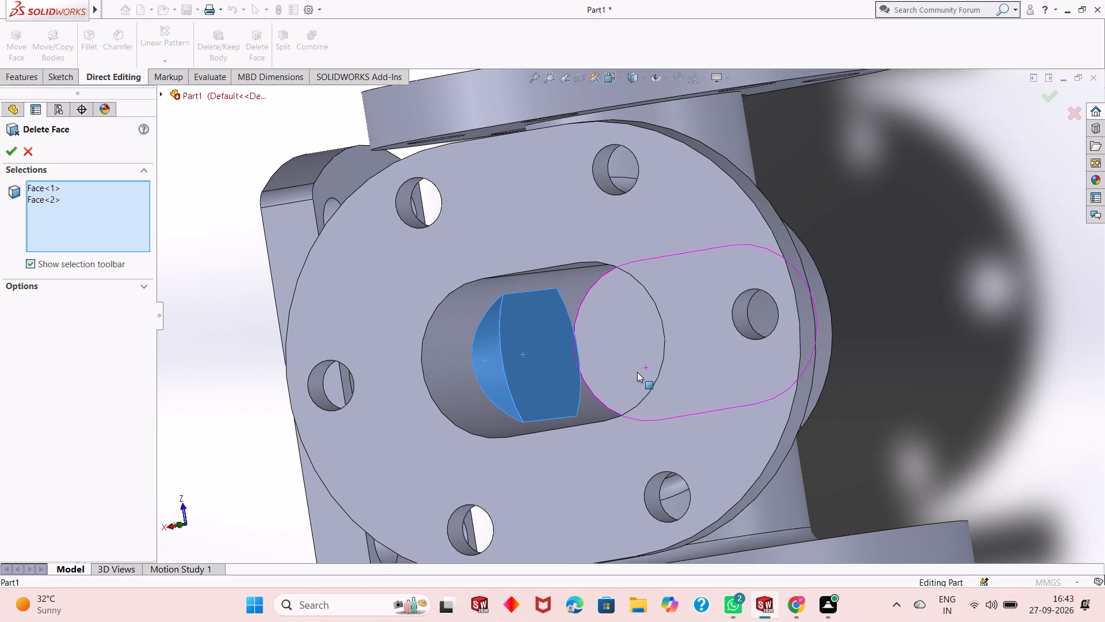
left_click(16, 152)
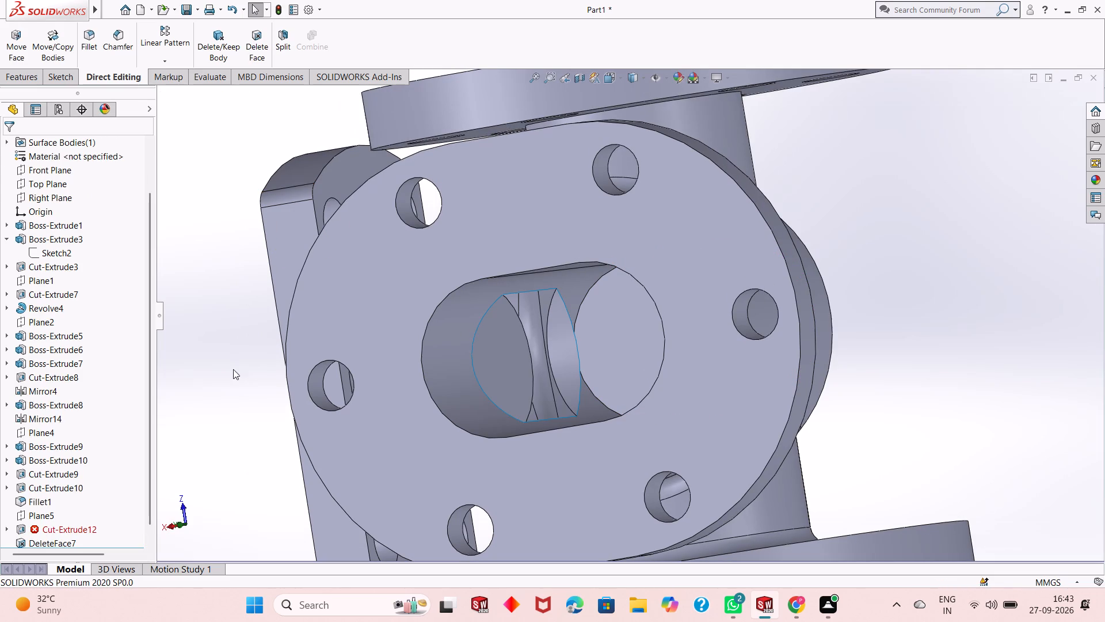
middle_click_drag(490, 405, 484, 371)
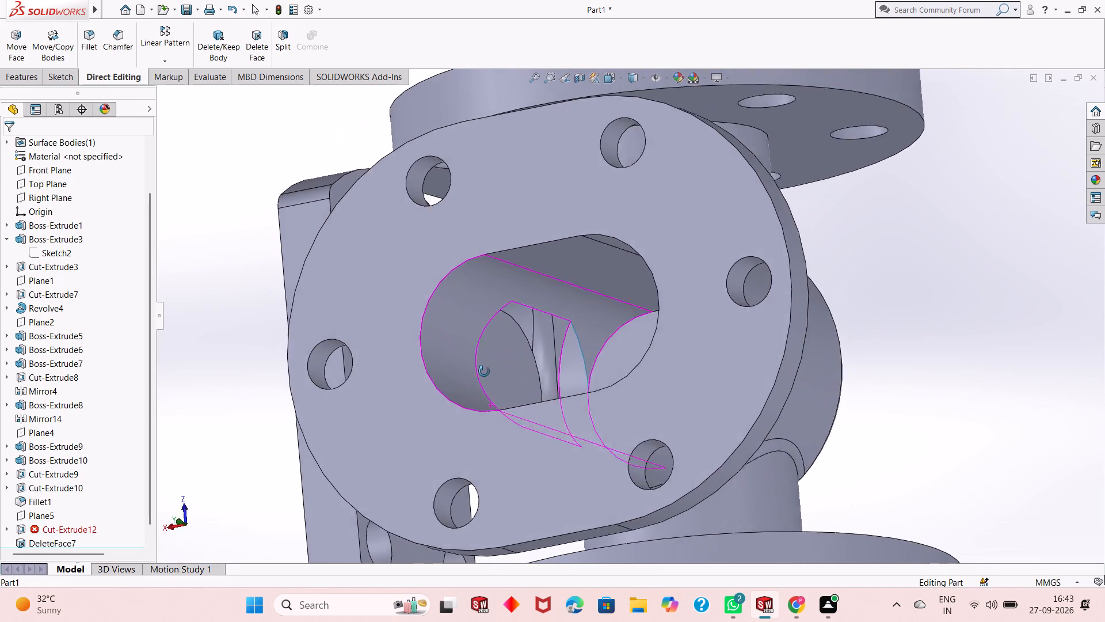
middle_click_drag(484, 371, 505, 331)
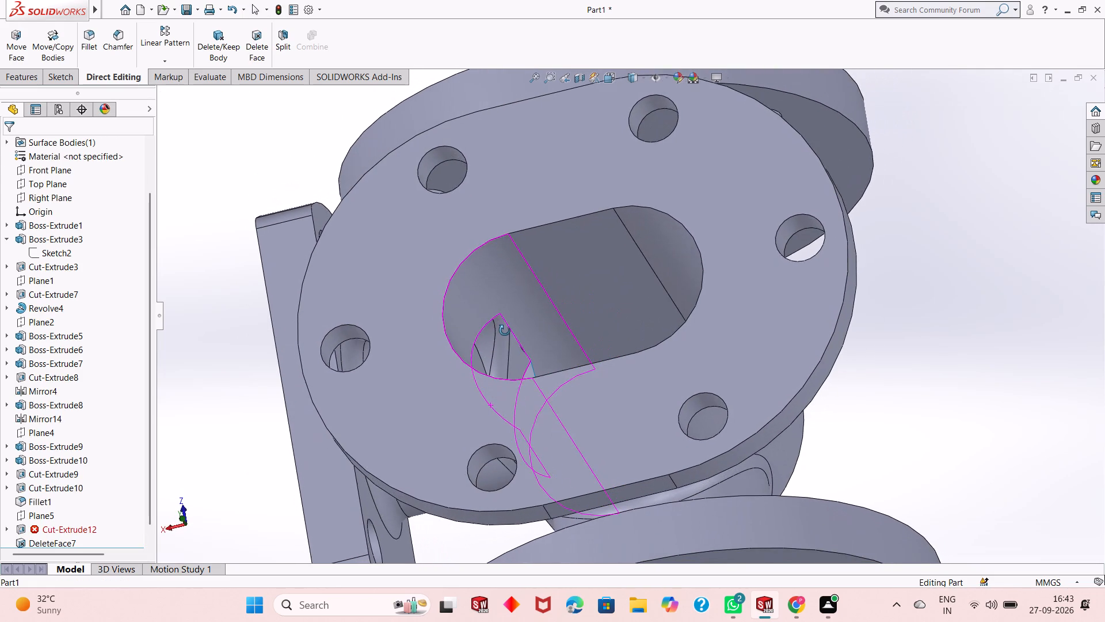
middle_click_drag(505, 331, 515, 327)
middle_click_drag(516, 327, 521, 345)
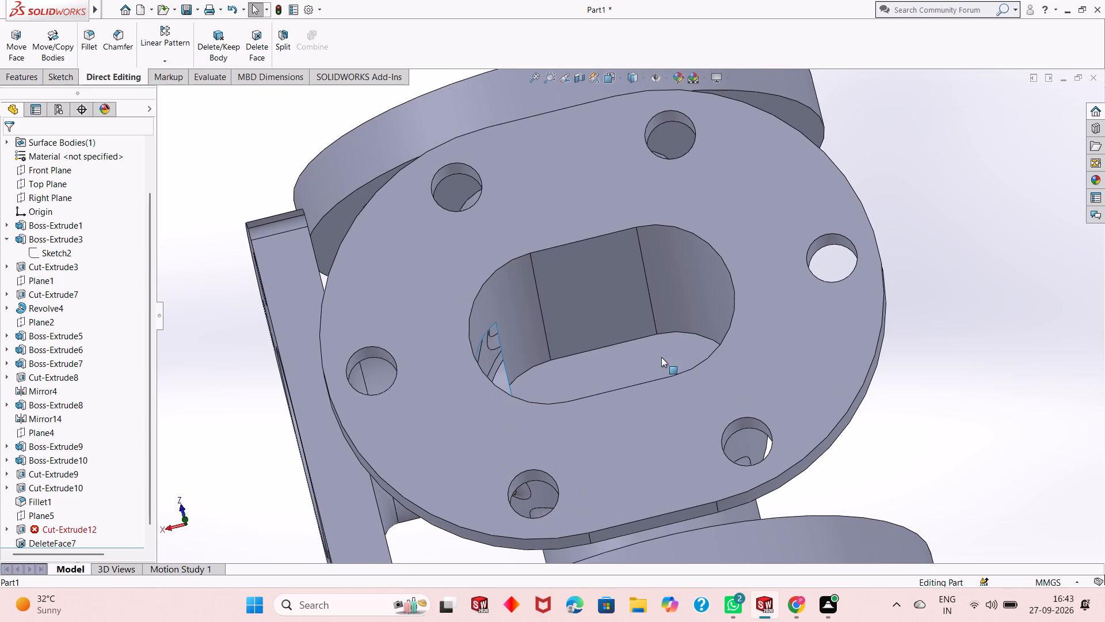
Undo the face deletion and the preceding depth change of Cut-Extrude3.
key("Escape")
key("ctrl+z")
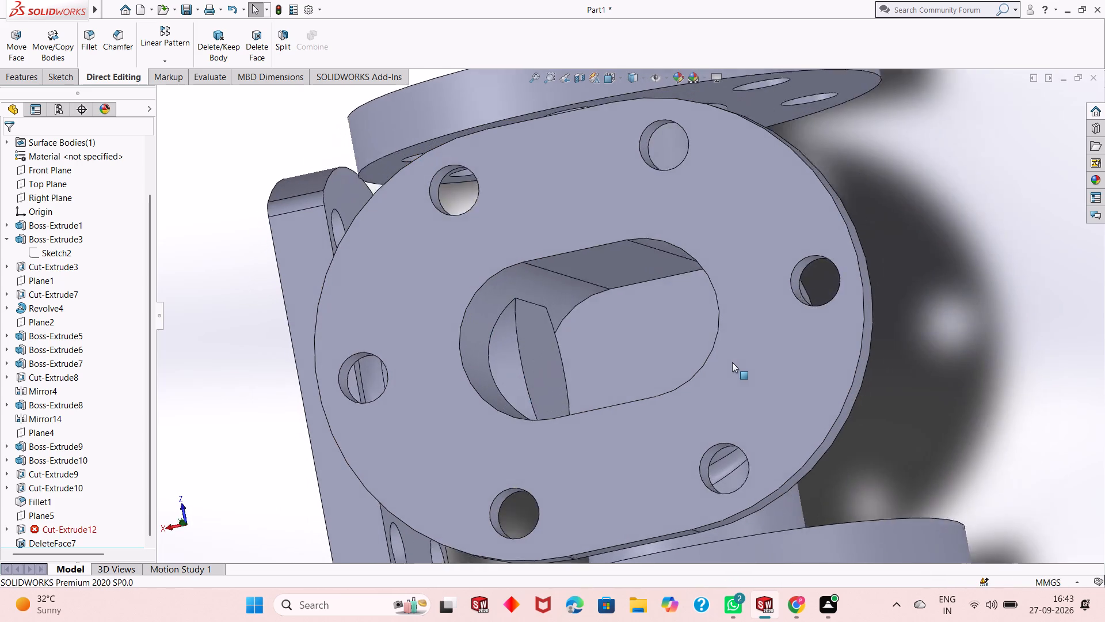
key("ctrl+z")
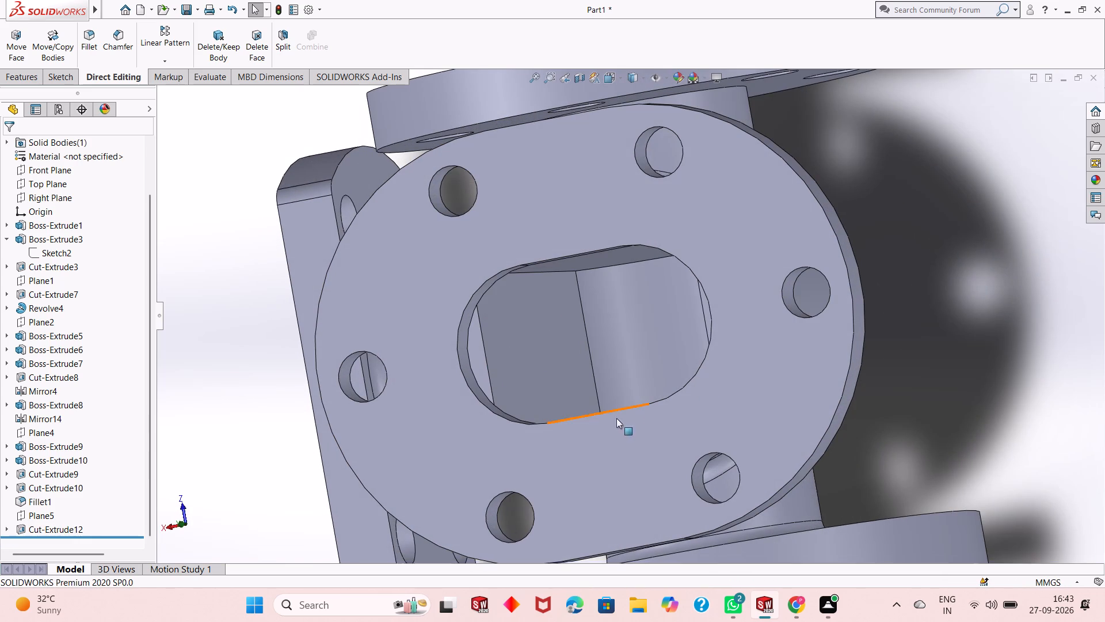
Inspect the slotted opening and the whole flanged body from several angles and distances.
middle_click_drag(595, 418, 627, 323)
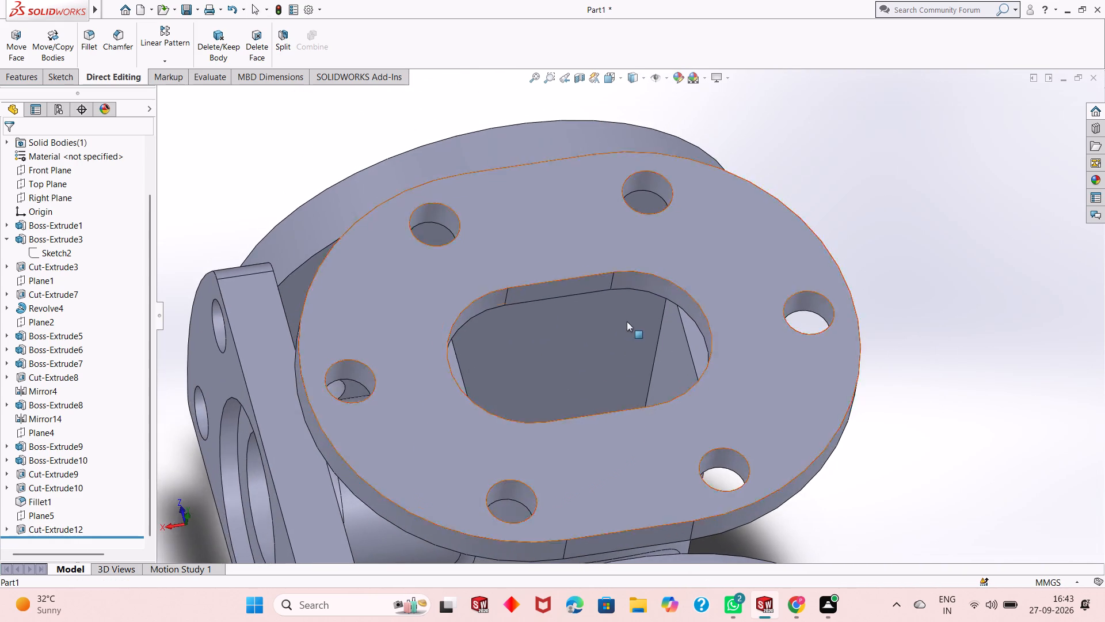
scroll(628, 390, "up", 4)
middle_click_drag(567, 517, 570, 395)
scroll(577, 406, "up", 4)
middle_click_drag(581, 420, 589, 420)
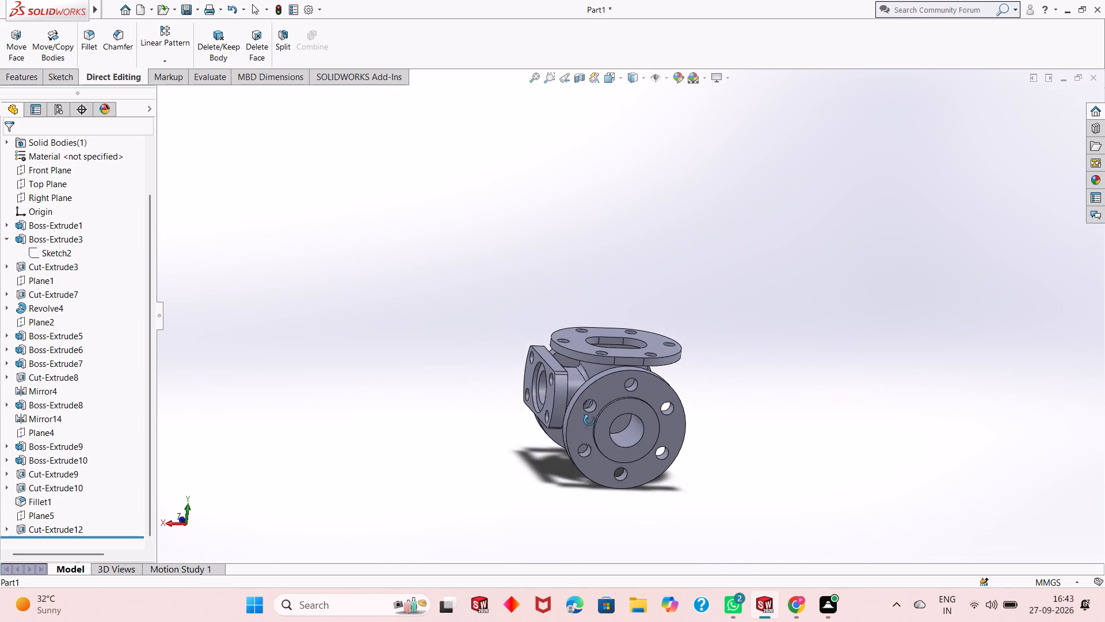
middle_click_drag(589, 420, 619, 449)
scroll(622, 391, "down", 2)
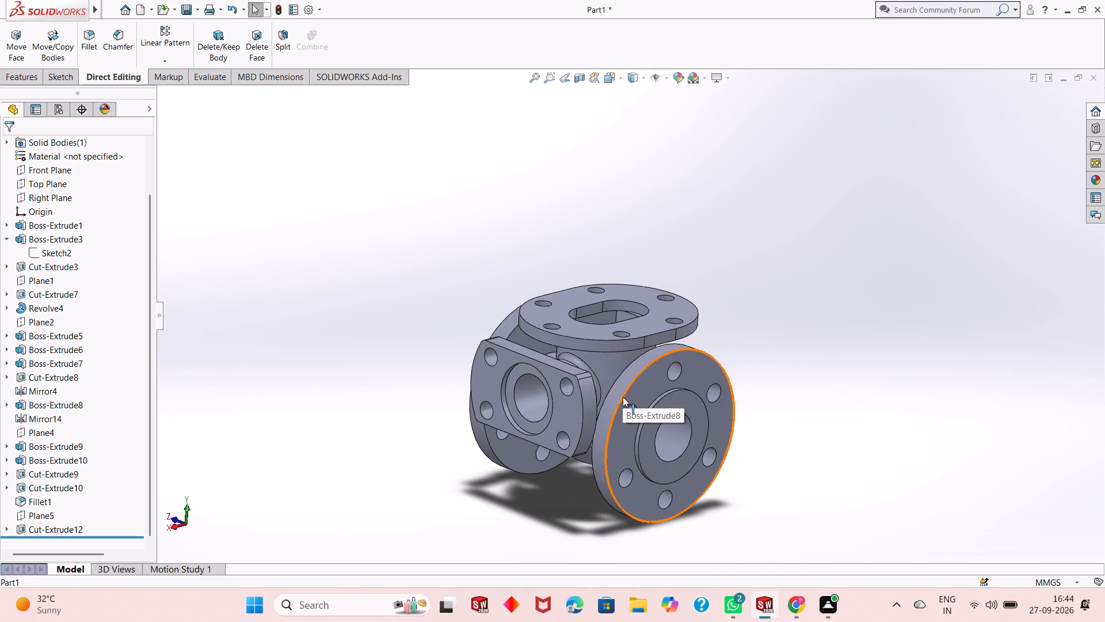
middle_click_drag(623, 403, 626, 381)
scroll(609, 407, "down", 2)
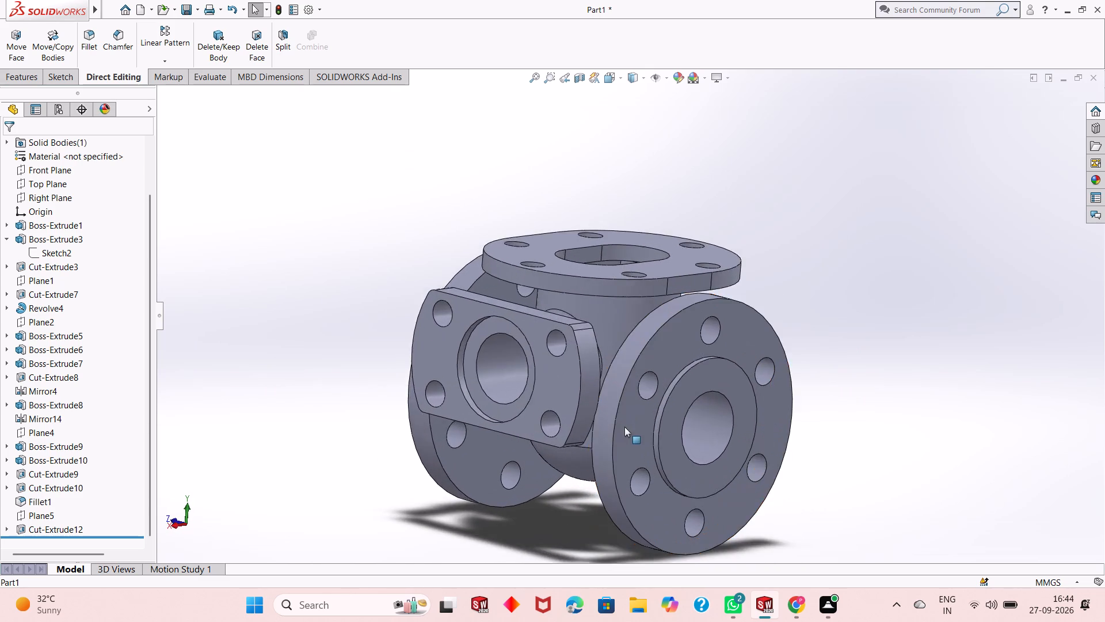
scroll(627, 436, "up", 4)
scroll(632, 480, "down", 1)
scroll(626, 231, "down", 1)
scroll(624, 323, "down", 2)
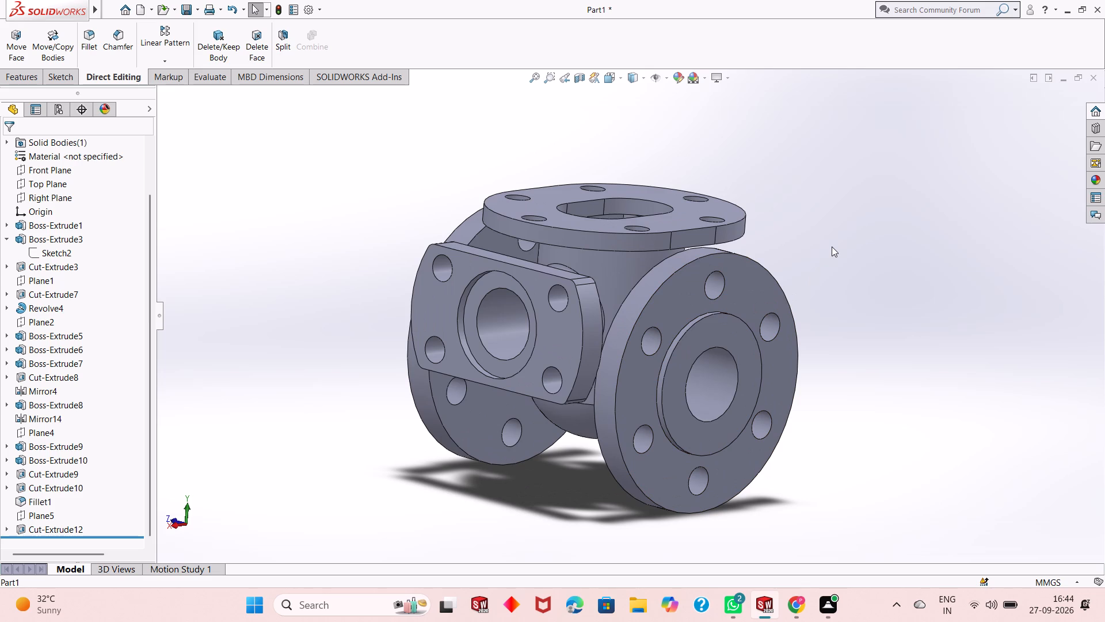
Save the part in the Downloads folder as a SOLIDWORKS Part named Valve housing.
key("ctrl+s")
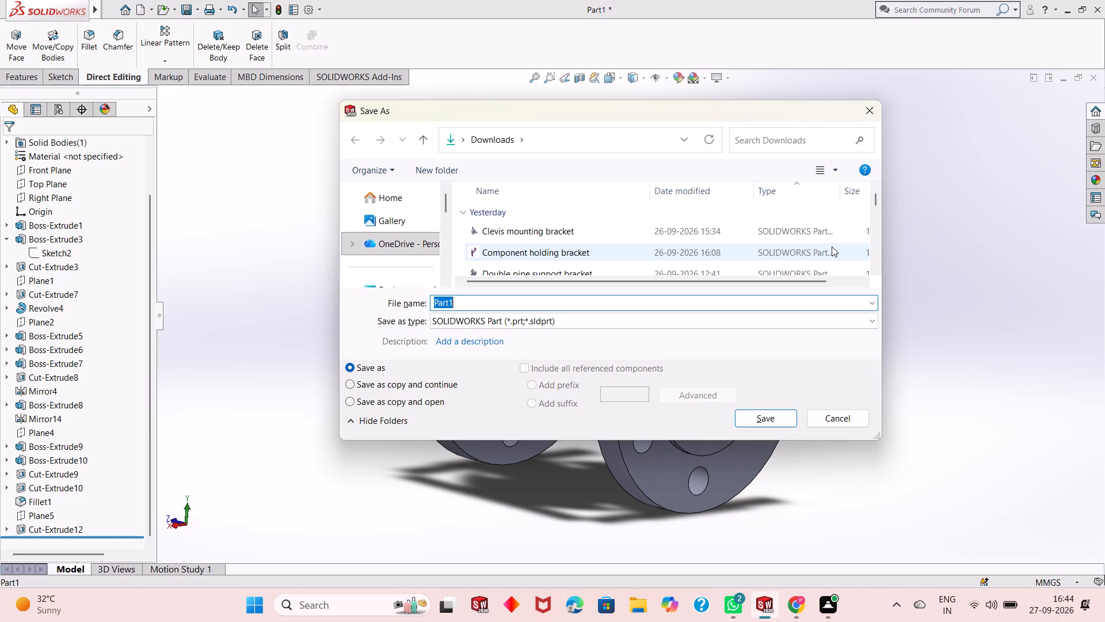
type("Valve hosing")
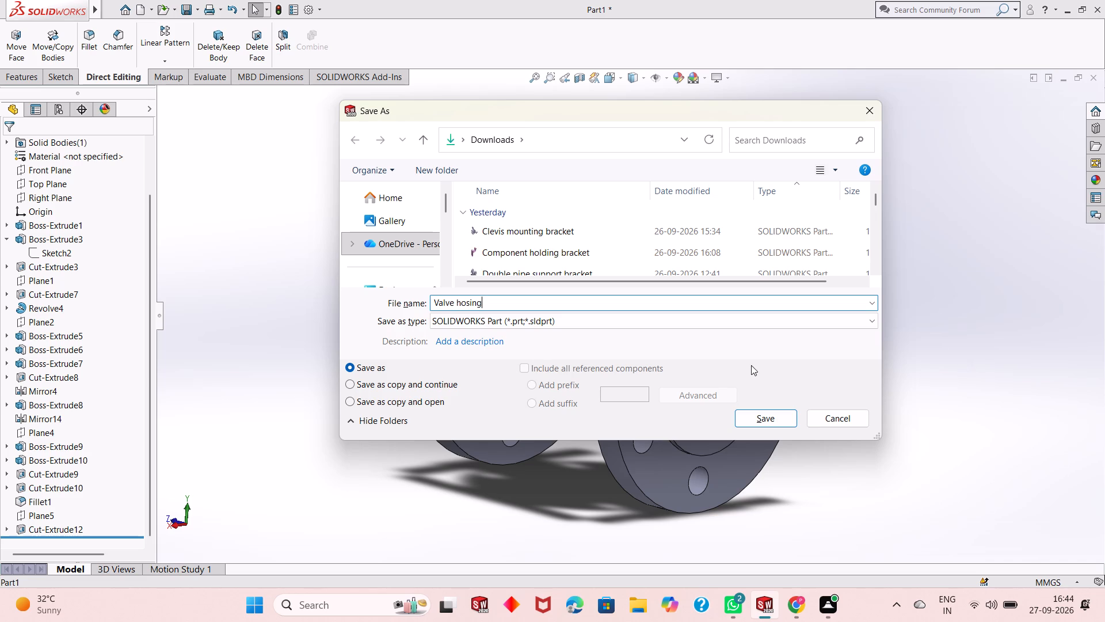
key("BackSpace")
key("BackSpace")
key("BackSpace")
key("BackSpace")
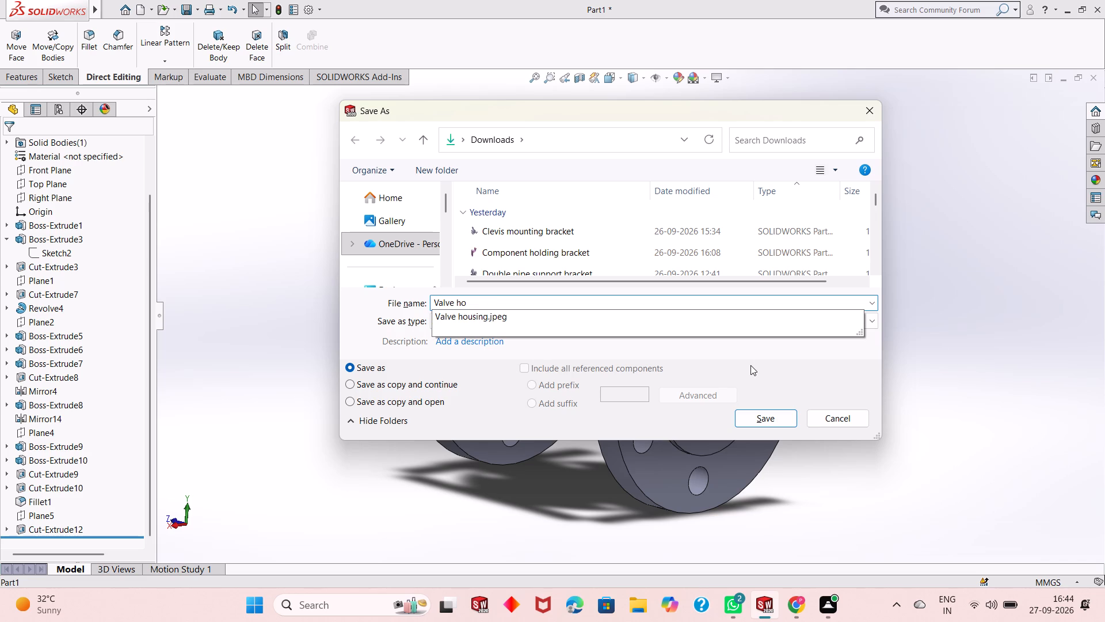
type("using")
key("Return")
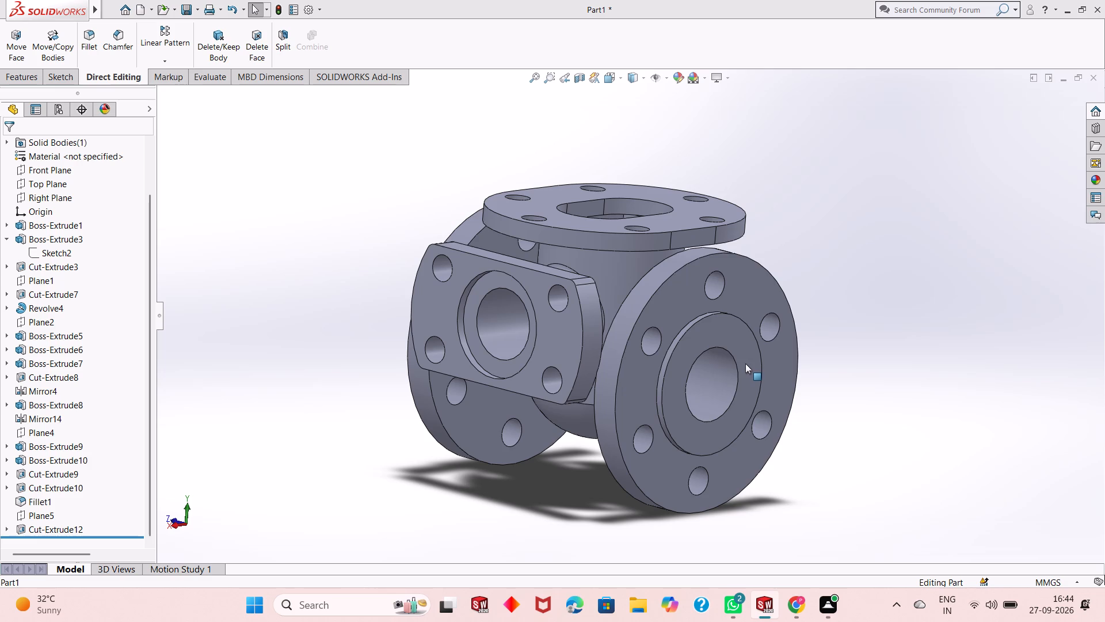
Save a copy of the Valve housing model in Adobe Portable Document Format (*.pdf).
left_click(198, 10)
left_click(208, 36)
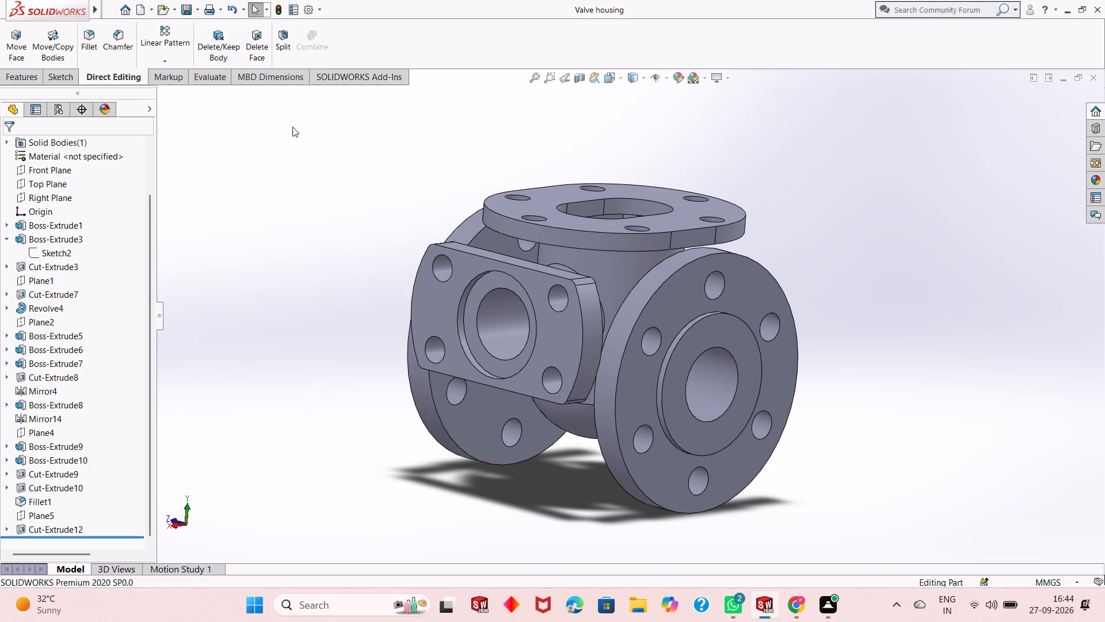
left_click(513, 325)
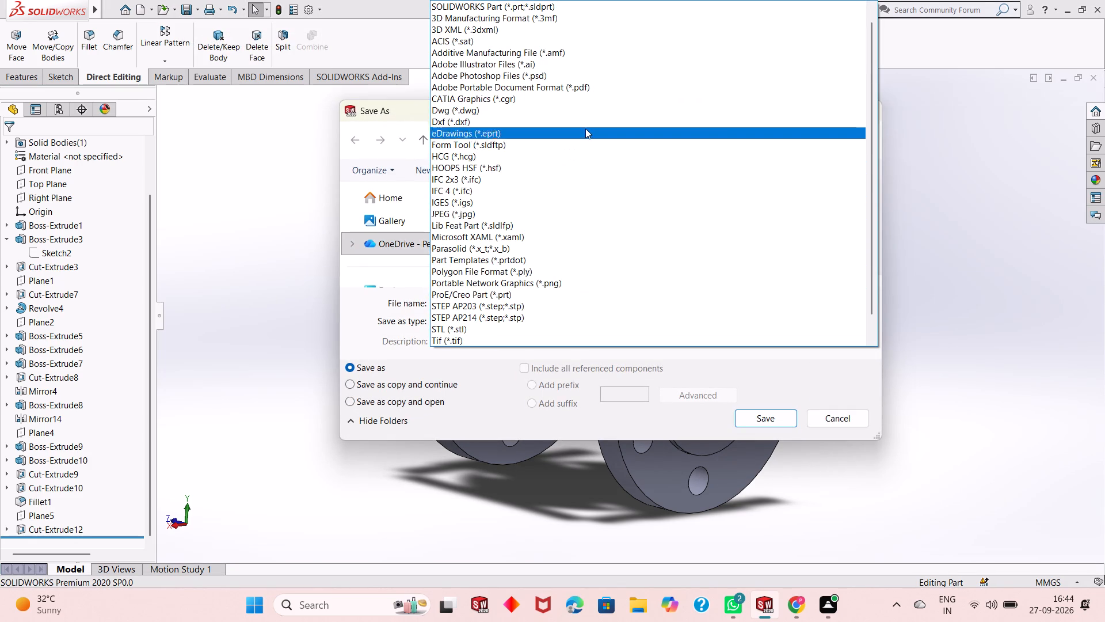
left_click(616, 89)
left_click(772, 437)
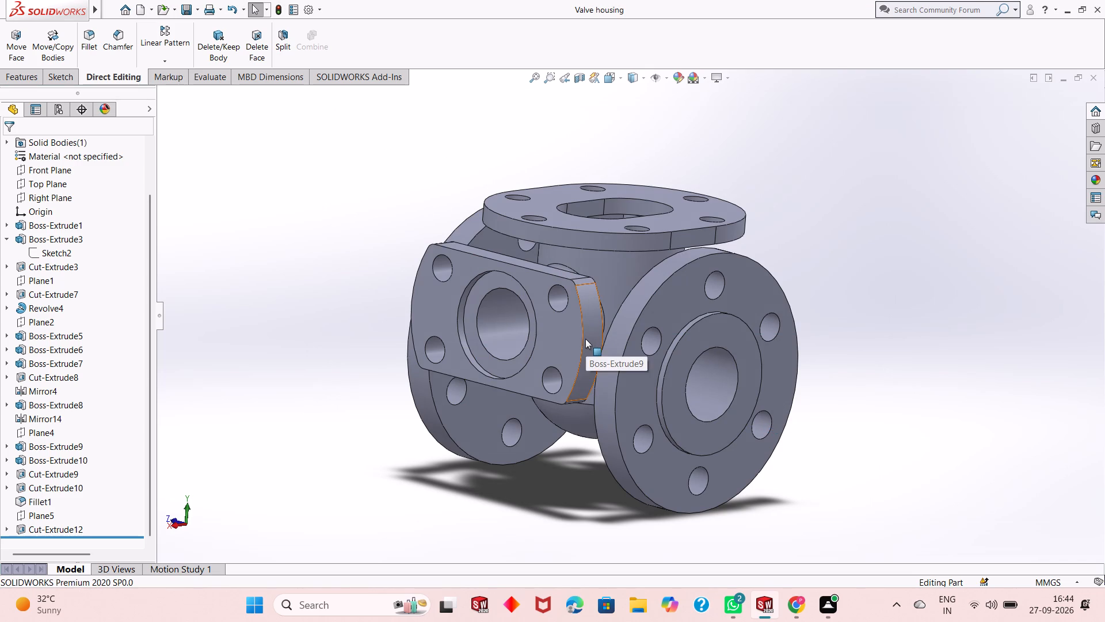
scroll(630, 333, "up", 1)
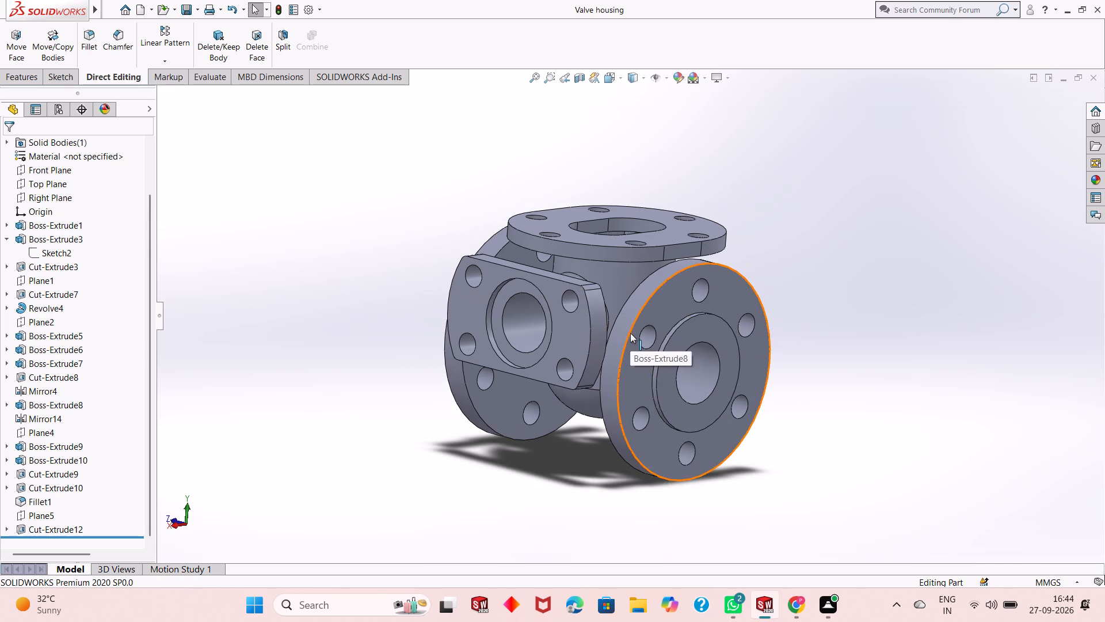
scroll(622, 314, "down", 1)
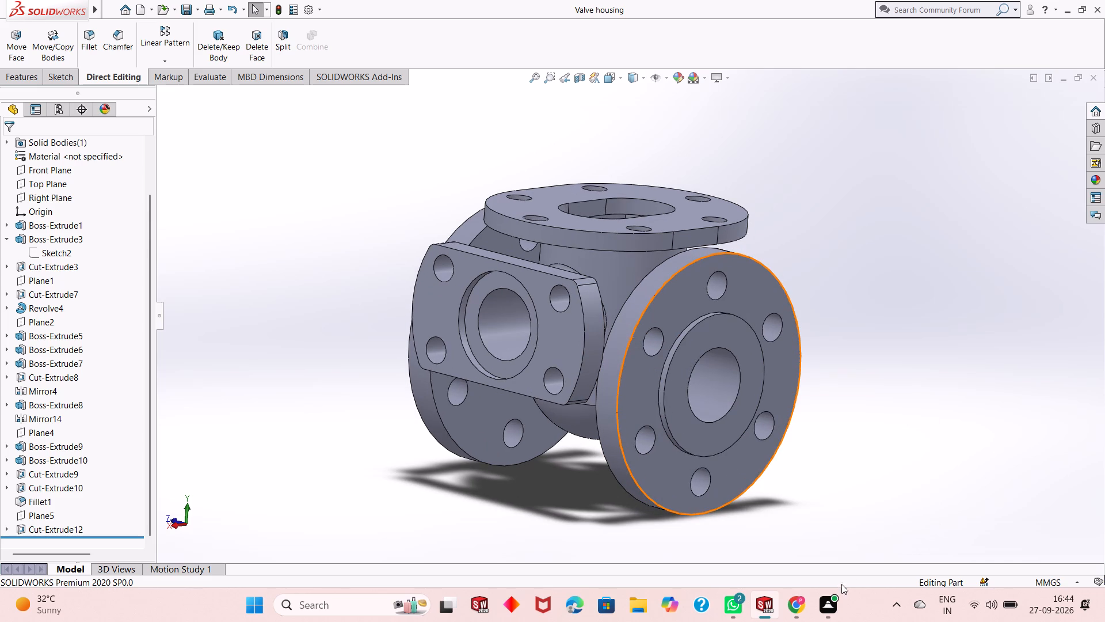